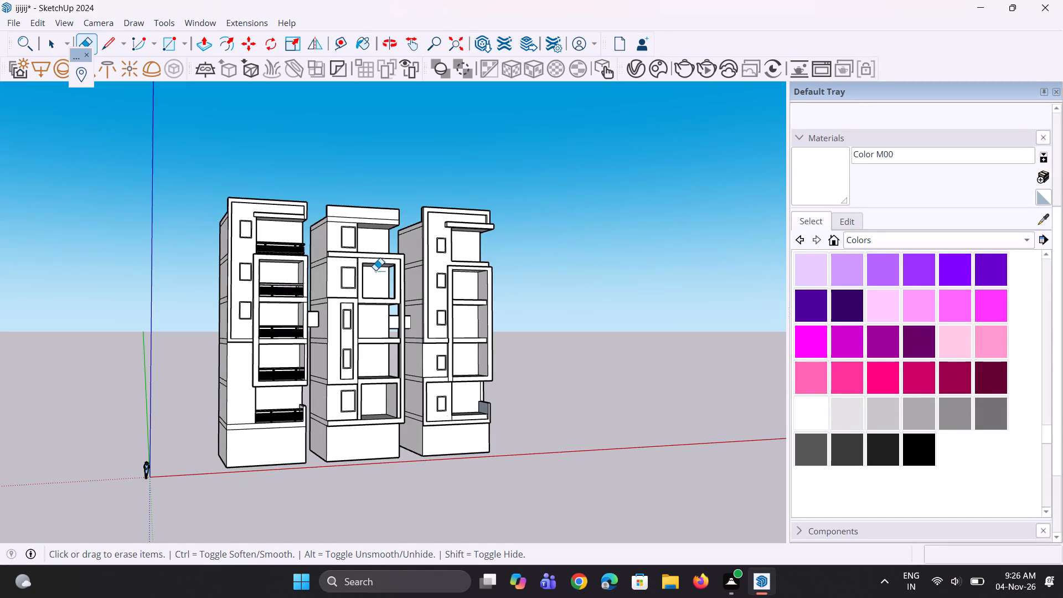
Examine the front facades of the three apartment towers.
scroll(378, 248, up, 2)
scroll(318, 318, up, 6)
middle_drag(296, 347, 263, 362)
scroll(254, 317, down, 1)
middle_drag(364, 289, 394, 255)
scroll(394, 207, down, 4)
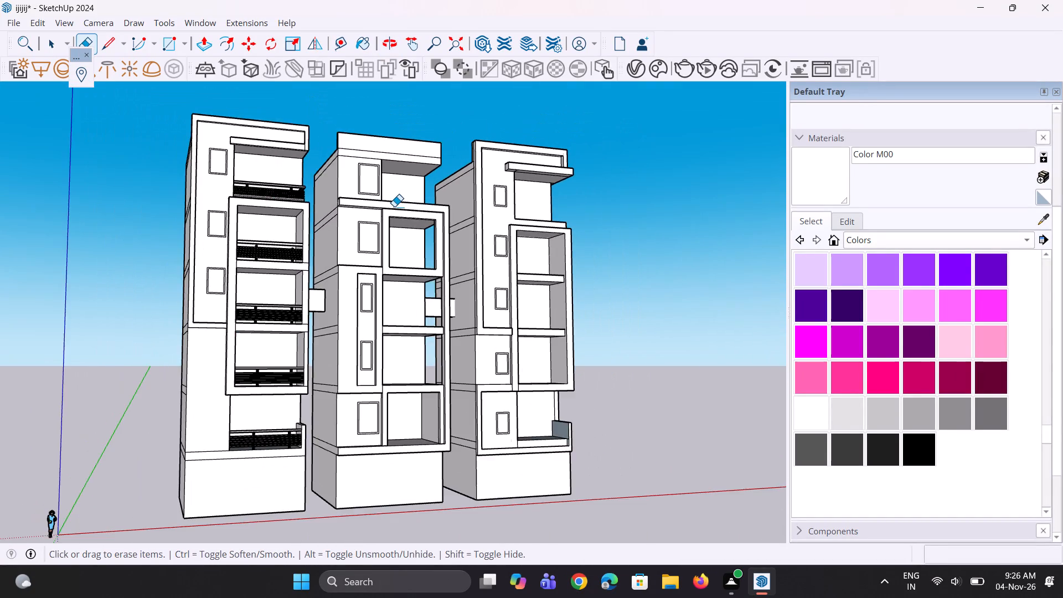
scroll(394, 207, down, 4)
On the railed tower, copy the bottom side edge of the projecting balcony frame upward by about 1' 5 9/16".
scroll(384, 283, up, 4)
scroll(355, 355, up, 3)
scroll(245, 404, up, 1)
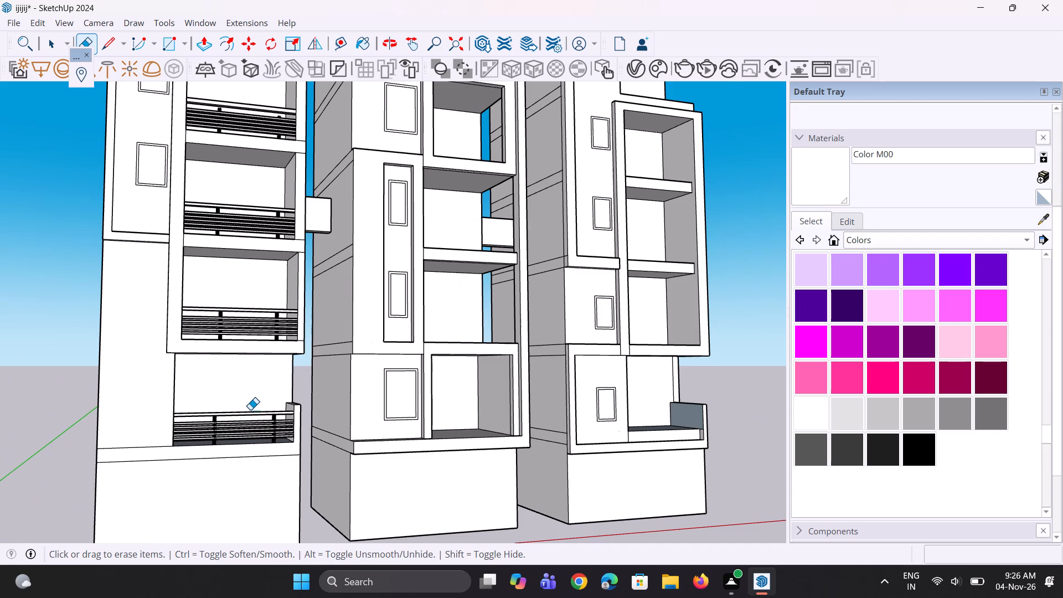
scroll(251, 411, up, 1)
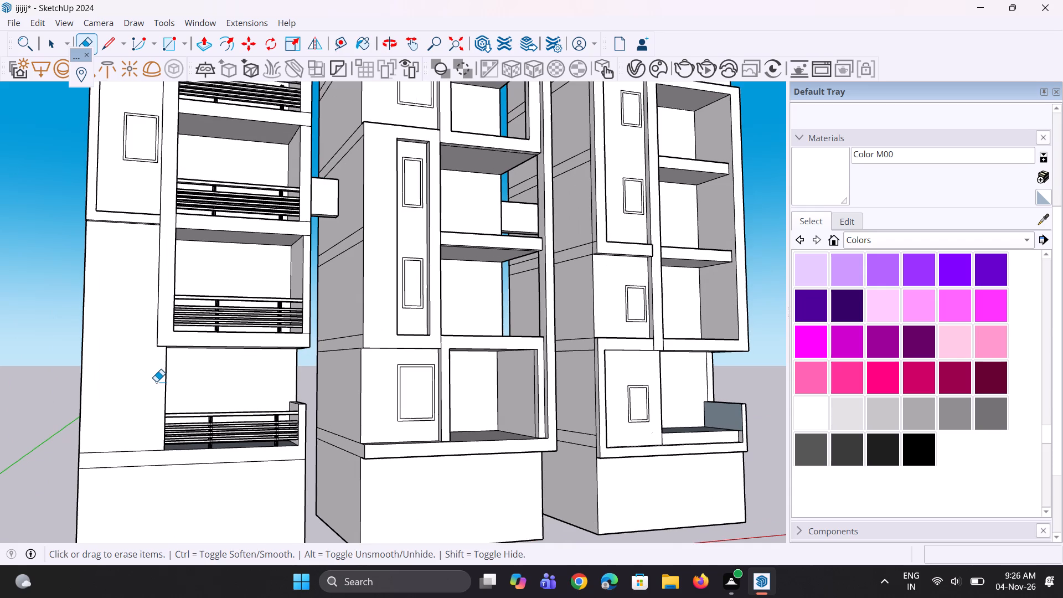
middle_drag(130, 355, 143, 350)
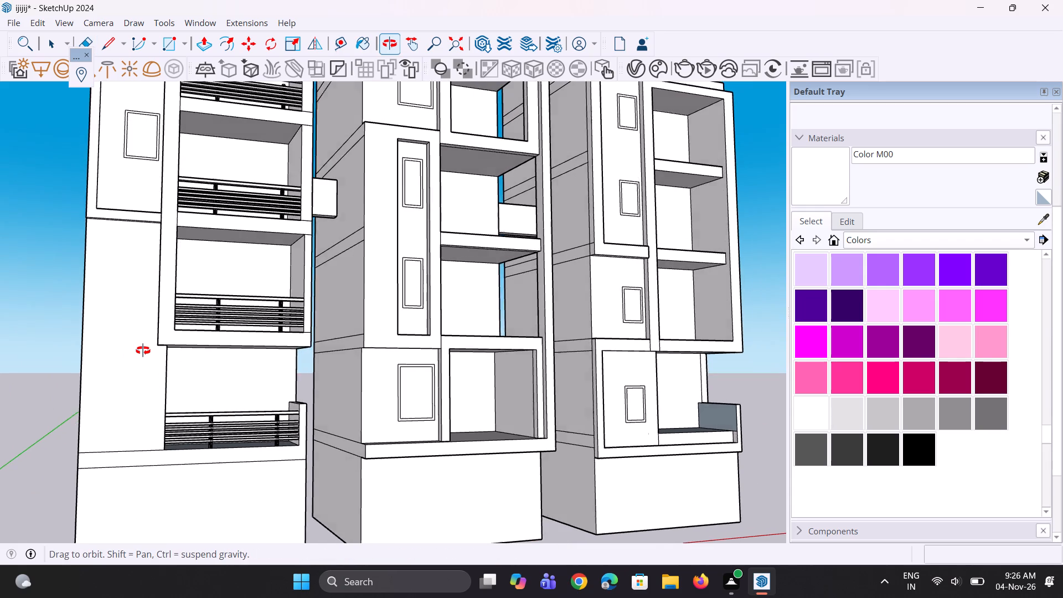
middle_drag(143, 350, 194, 336)
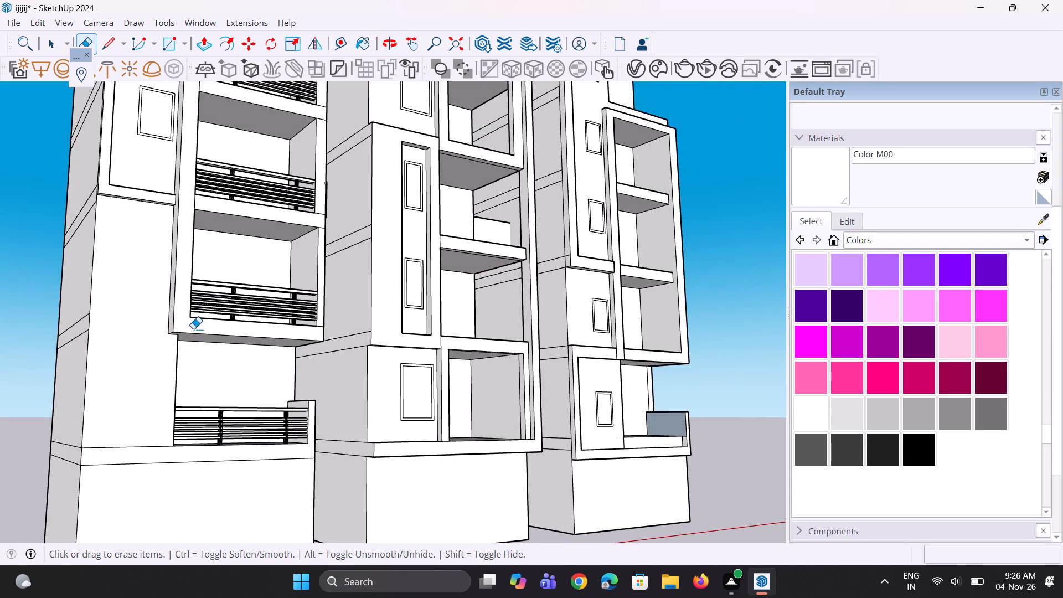
key(space)
scroll(162, 342, up, 5)
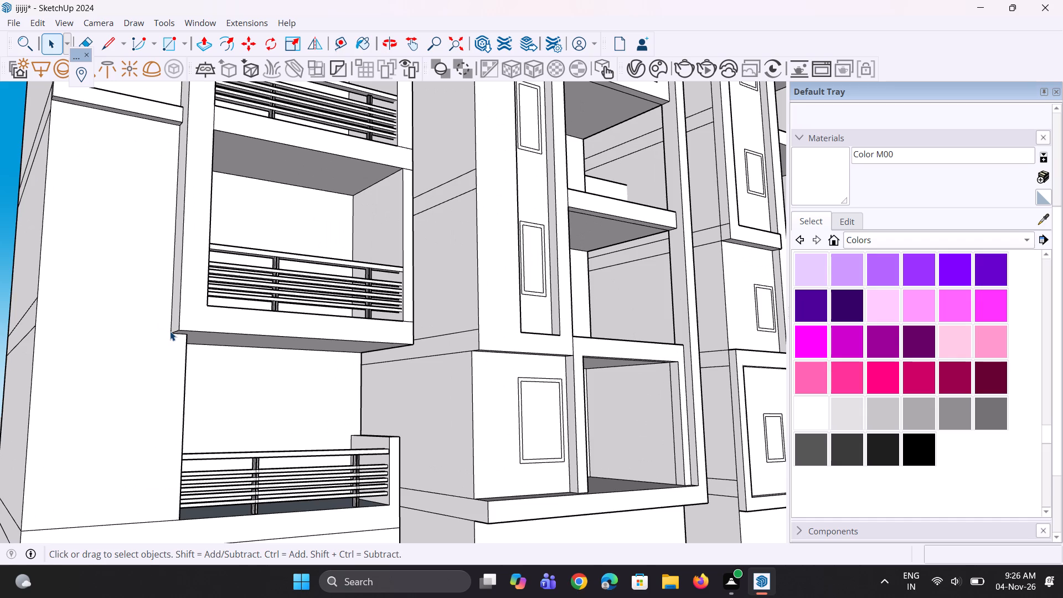
click(172, 332)
key(m)
scroll(173, 332, up, 2)
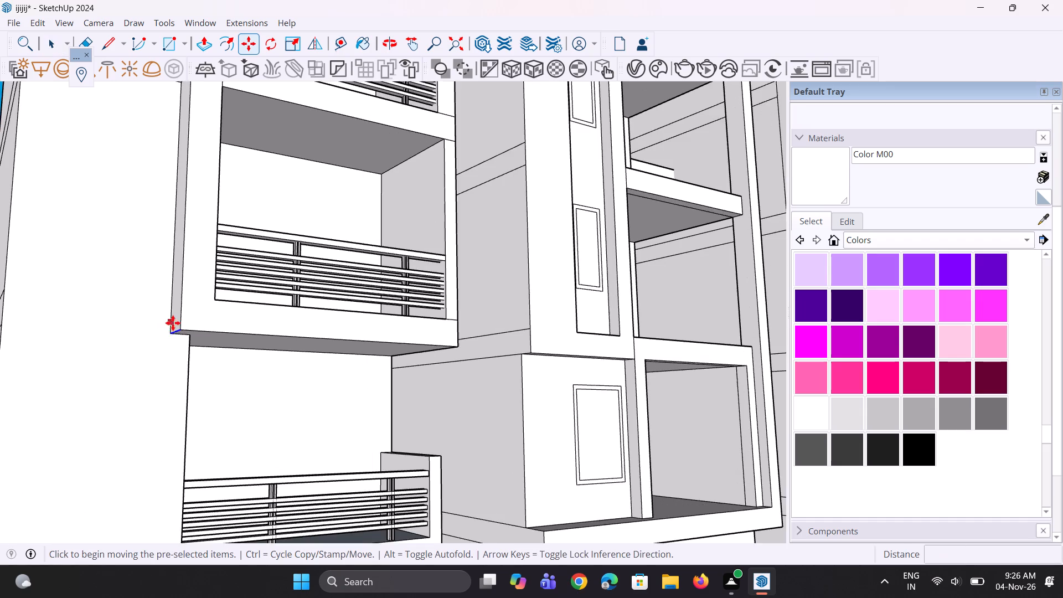
scroll(178, 338, up, 2)
click(181, 326)
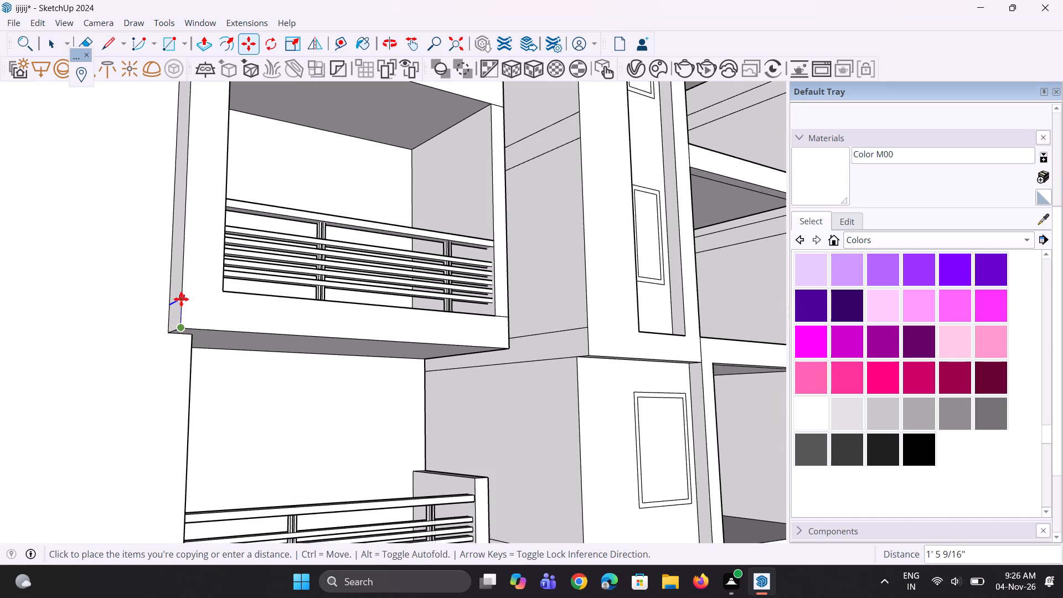
click(181, 299)
Push/Pull the frame's new small side face about 9' 4 3/4" to the tower's outer corner, forming a horizontal band.
key(p)
click(173, 314)
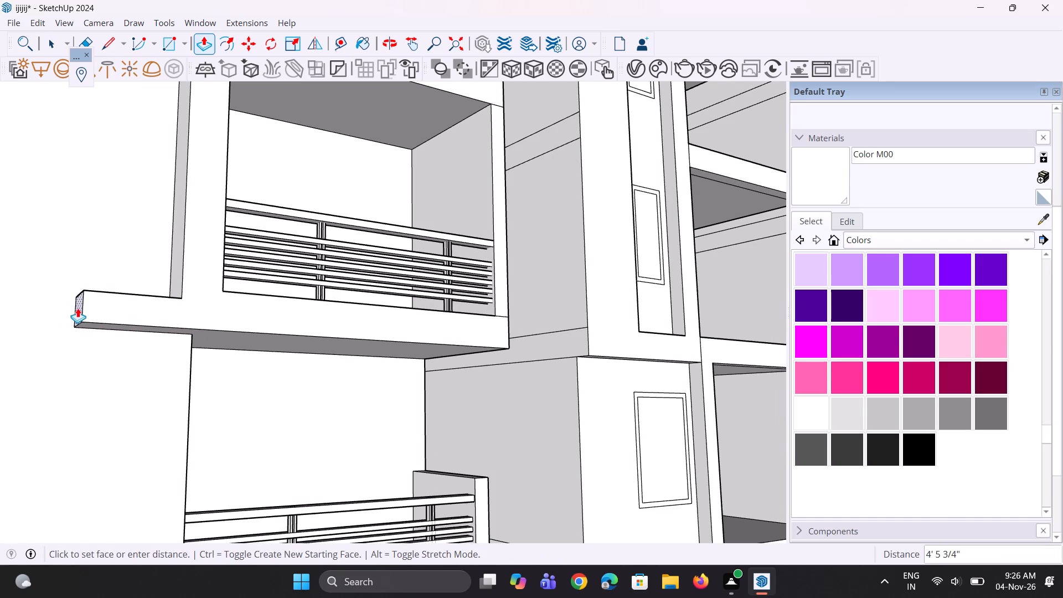
scroll(76, 303, down, 14)
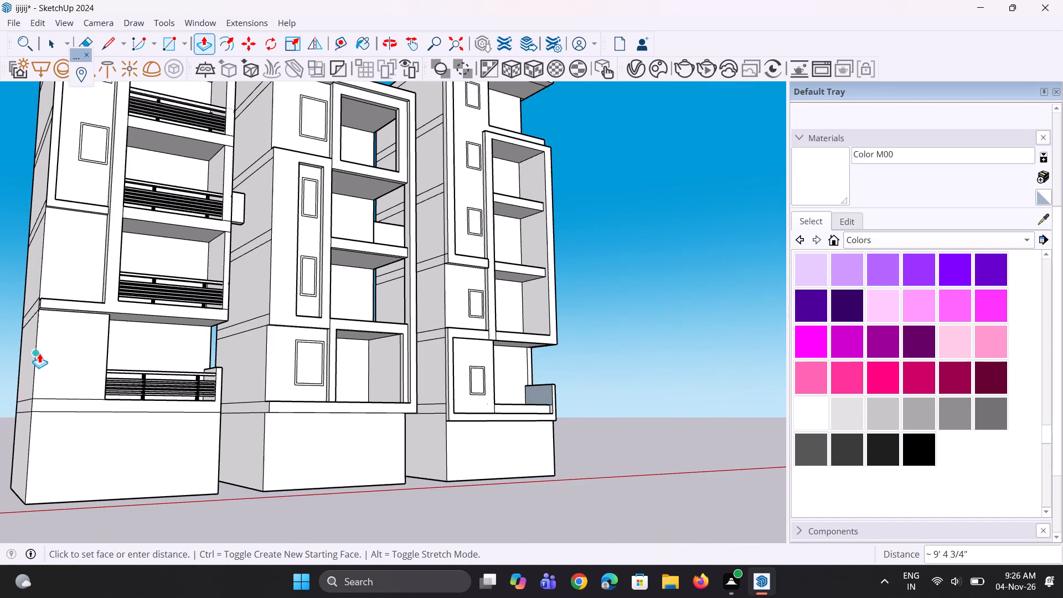
click(39, 353)
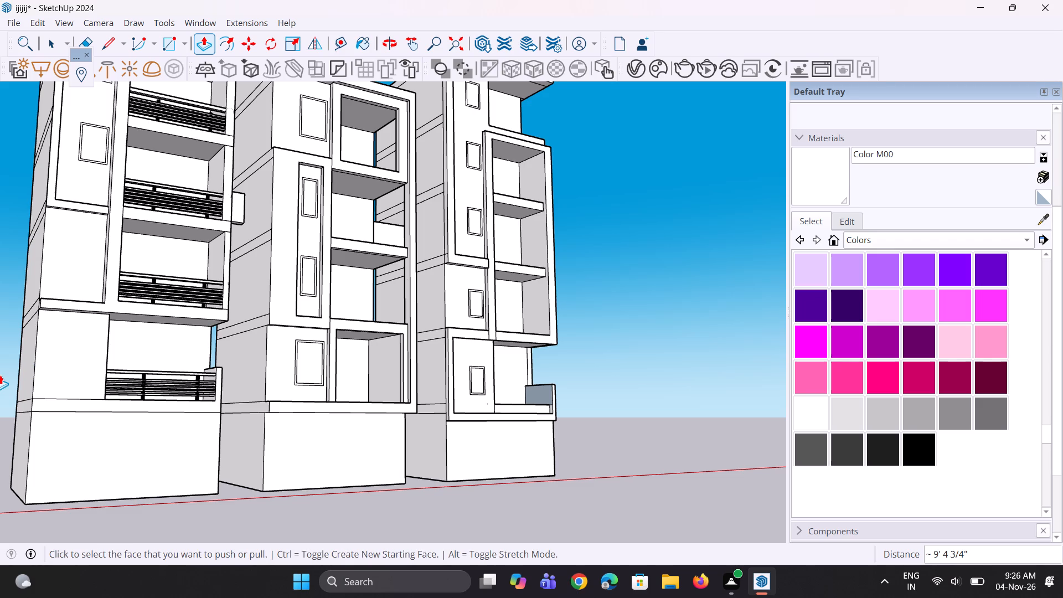
Copy the short outer end edge on the underside of the band inward by about 9 1/2".
middle_drag(16, 360, 7, 294)
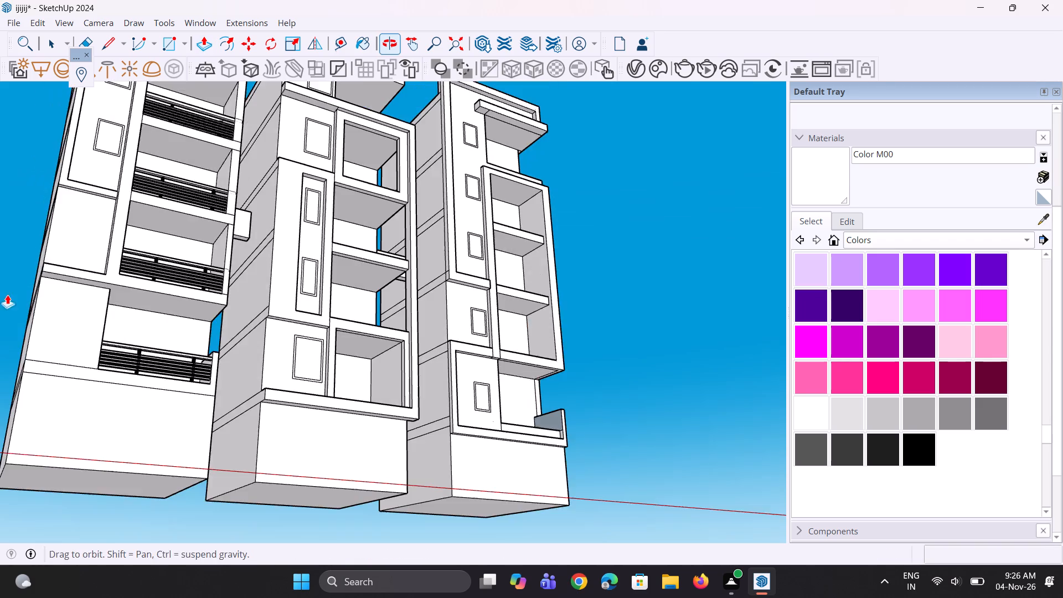
scroll(23, 295, up, 8)
scroll(61, 255, up, 4)
key(space)
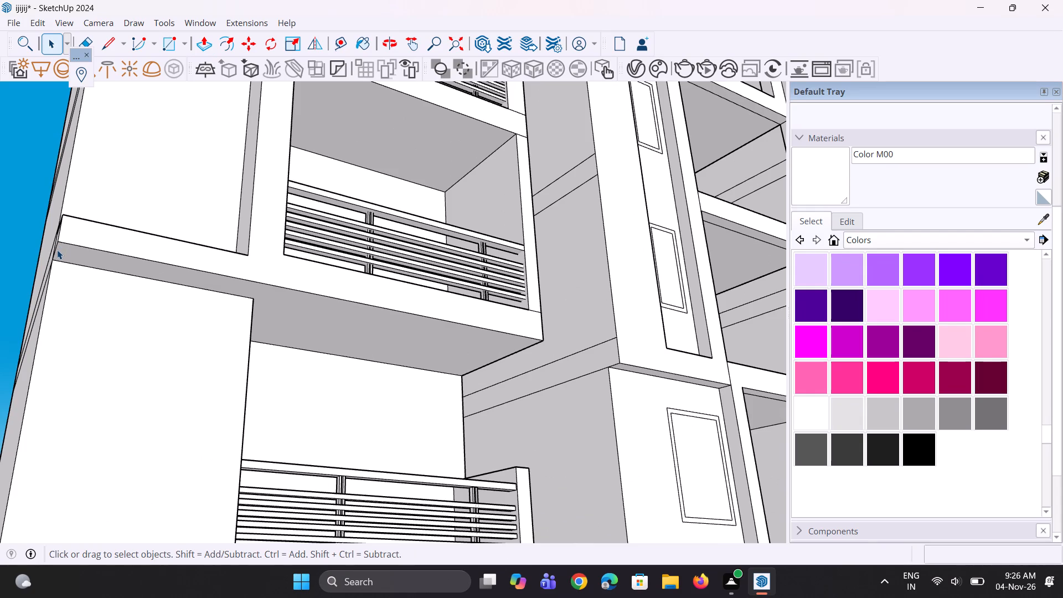
click(55, 244)
key(m)
scroll(52, 245, up, 1)
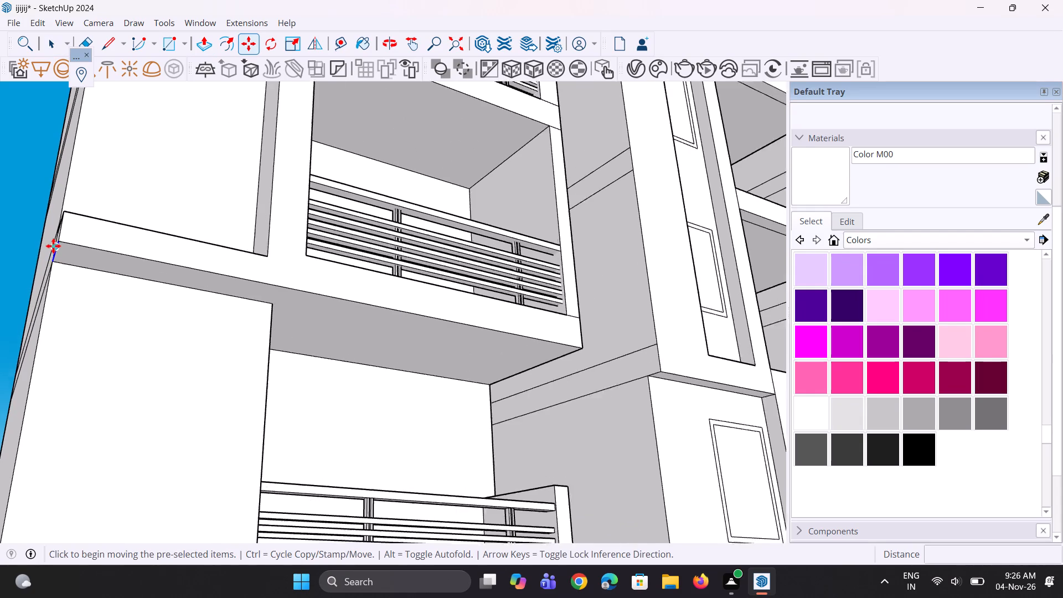
scroll(53, 246, up, 2)
click(56, 244)
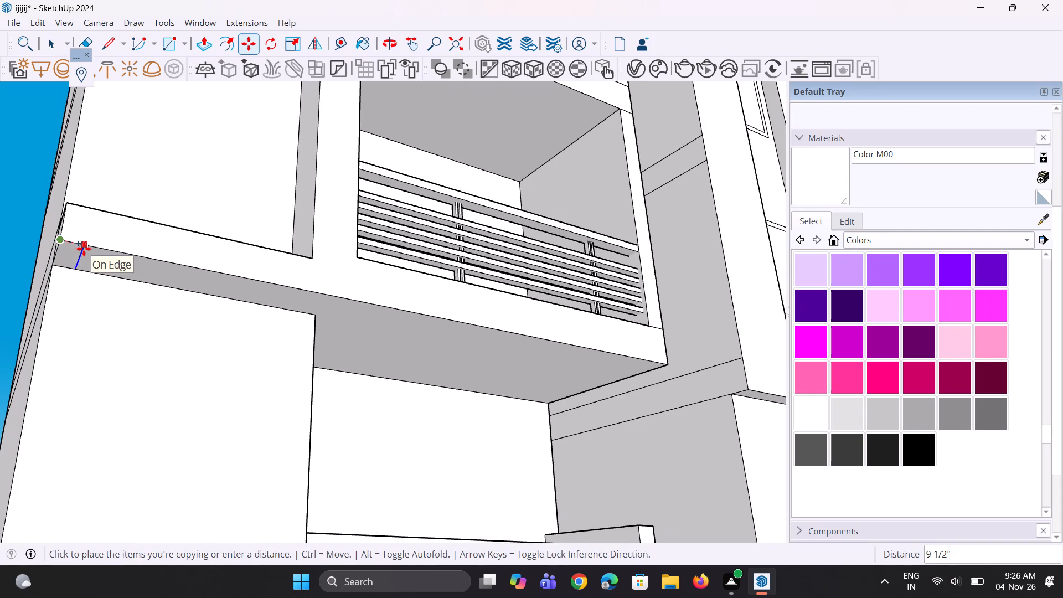
click(84, 249)
Push/Pull the small underside face down 14' to the base ledge, forming a vertical frame post.
key(p)
click(74, 254)
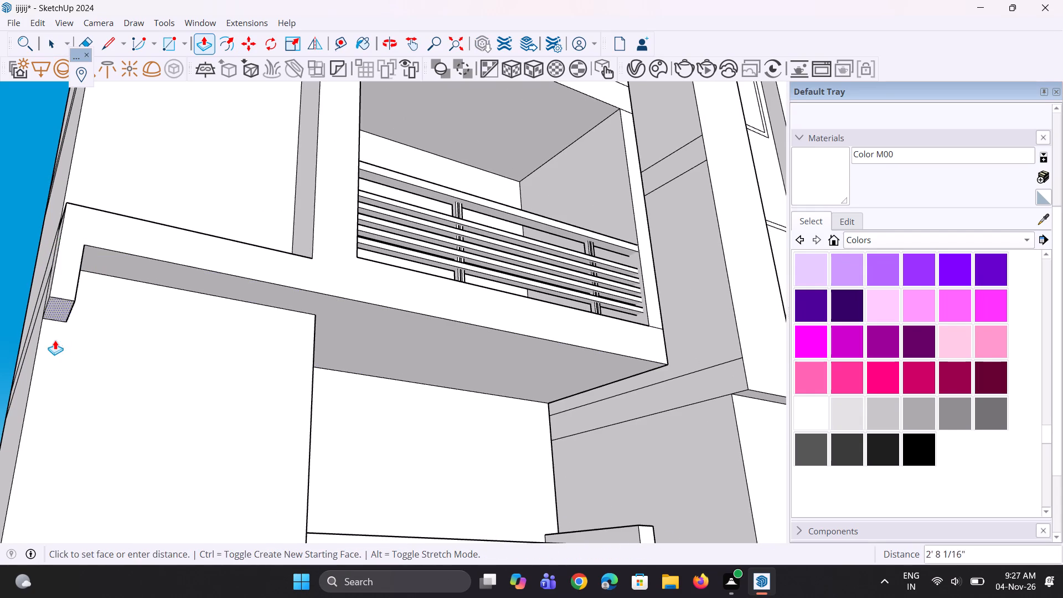
scroll(55, 340, down, 14)
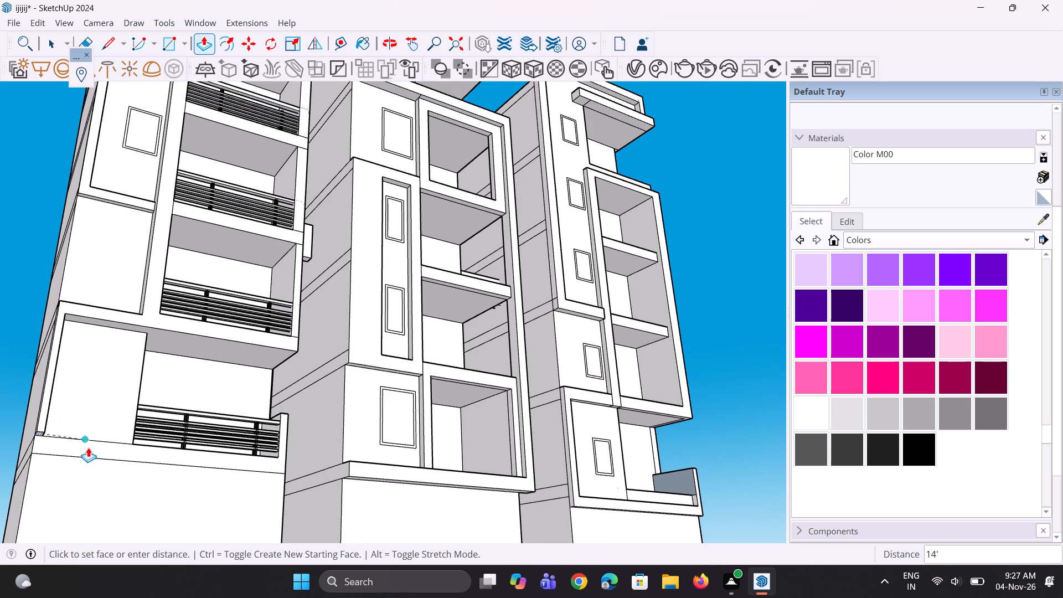
click(89, 447)
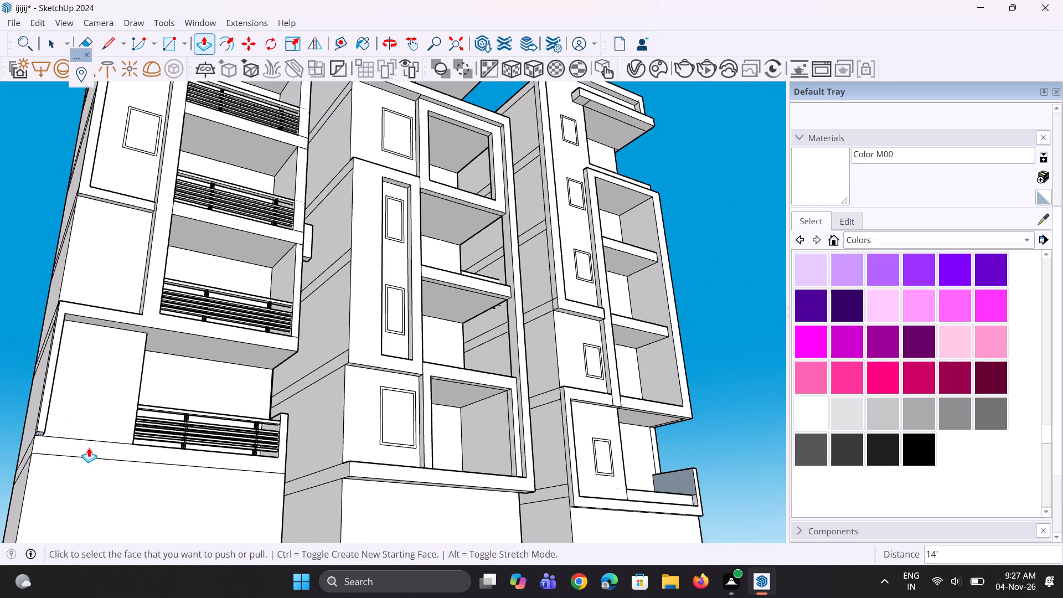
Extend the bottom face of the vertical post downward by about 1' 1 13/16" to project past the ledge top.
middle_drag(62, 457, 17, 416)
scroll(16, 421, up, 6)
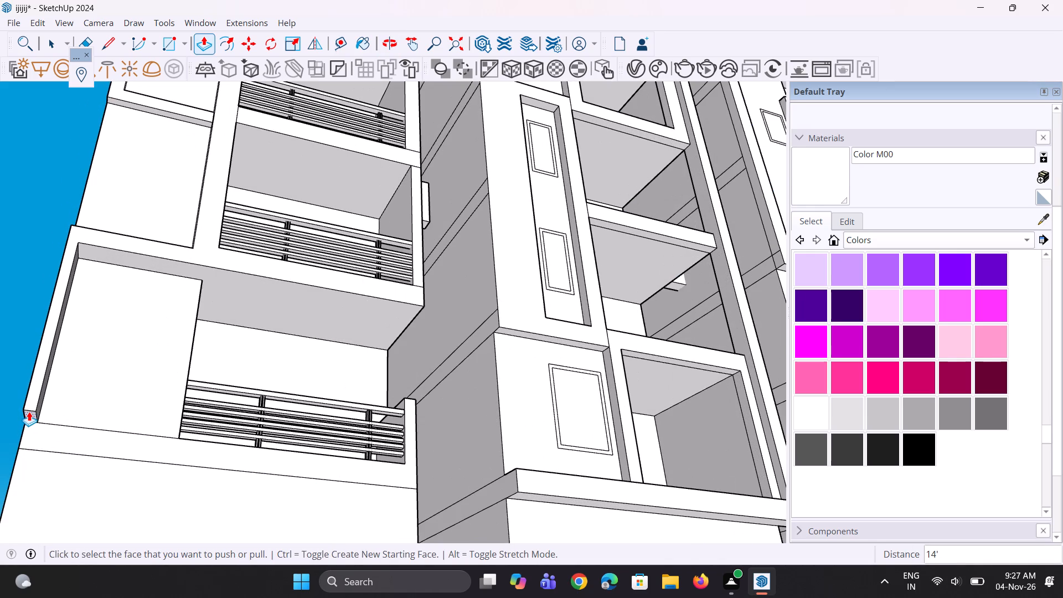
click(29, 411)
click(33, 429)
ctrl+scroll(34, 424, up, 2)
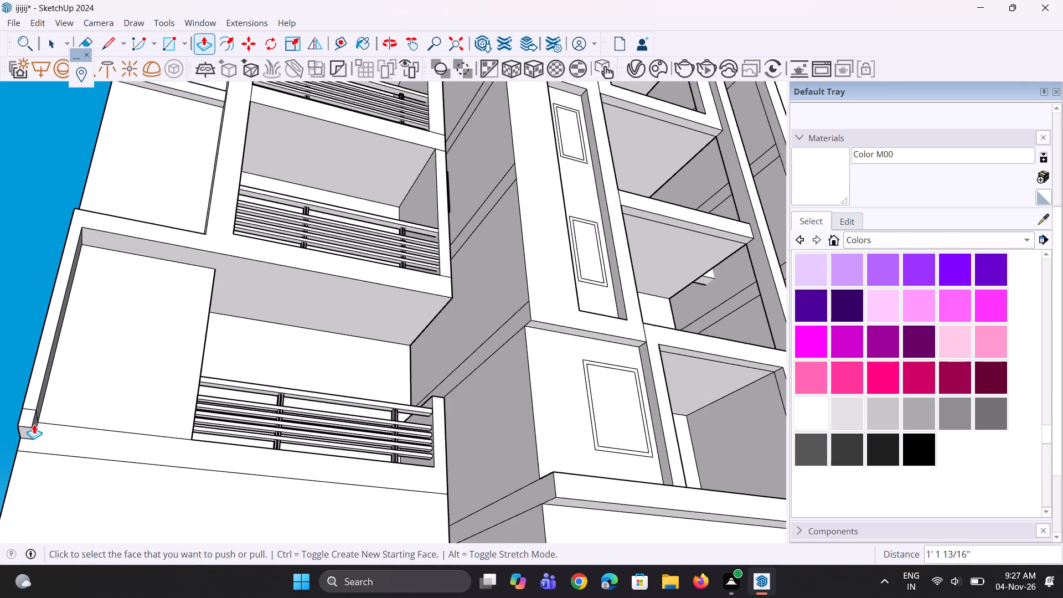
Push/Pull the post's lower inner side face about 28' 1 13/16" across the facade to the lowest balcony's side wall.
click(34, 424)
scroll(120, 409, down, 5)
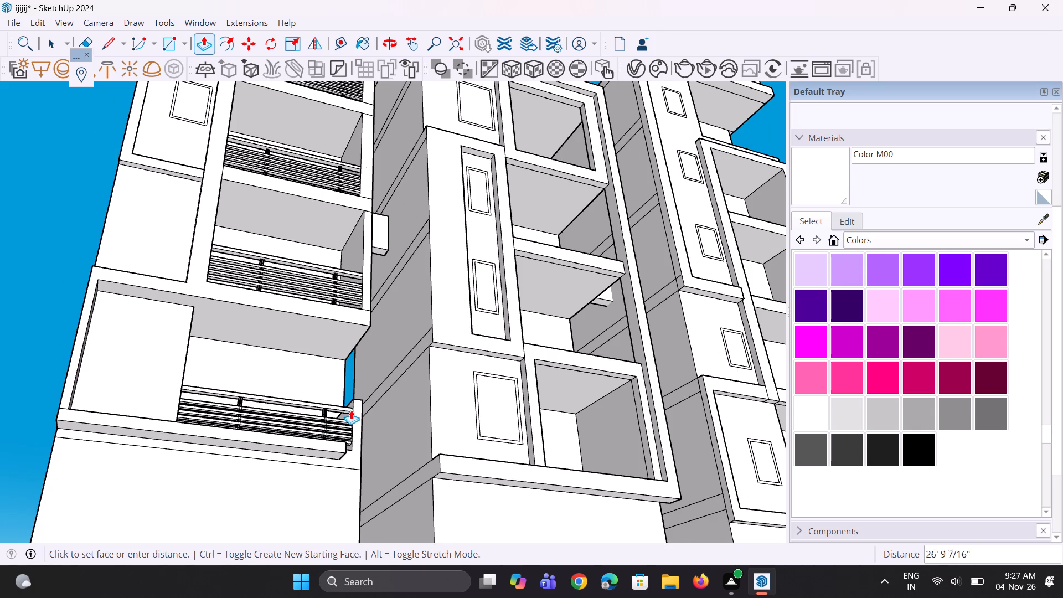
click(355, 399)
Extend the end face of the new bottom band by about 1' 11/16" to the side wall's outer corner.
middle_drag(342, 385, 329, 532)
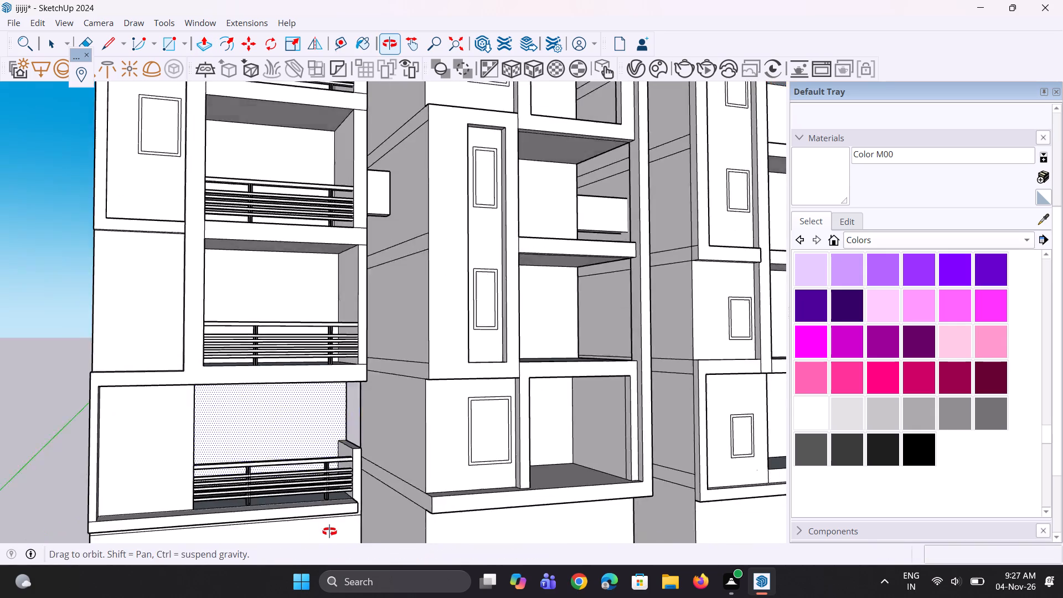
middle_drag(329, 532, 329, 533)
scroll(305, 518, up, 1)
scroll(95, 385, down, 5)
middle_drag(252, 483, 187, 467)
scroll(270, 488, up, 4)
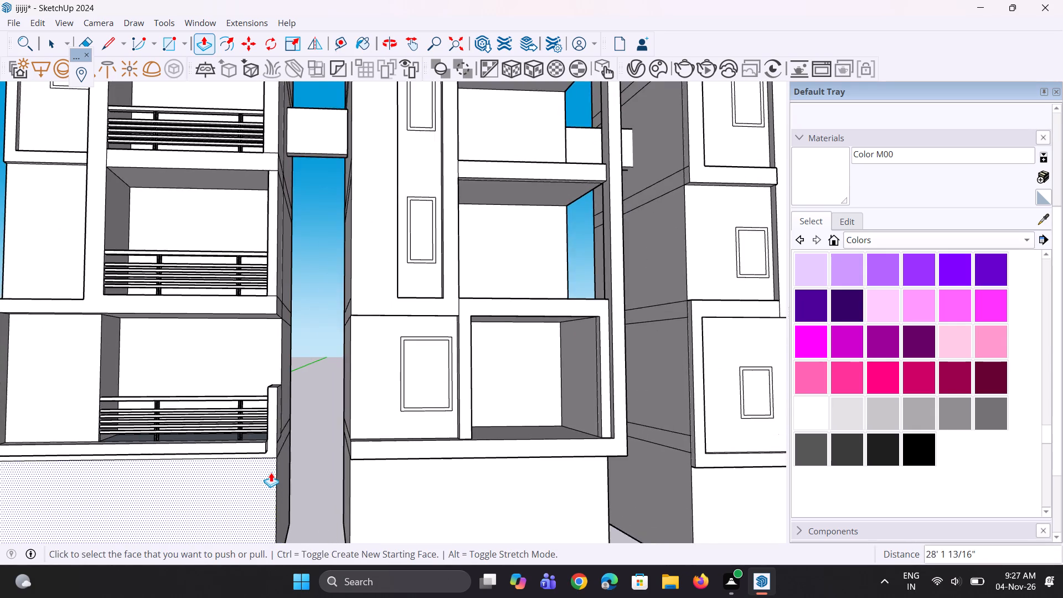
scroll(270, 471, up, 2)
middle_drag(265, 462, 198, 508)
scroll(240, 450, up, 6)
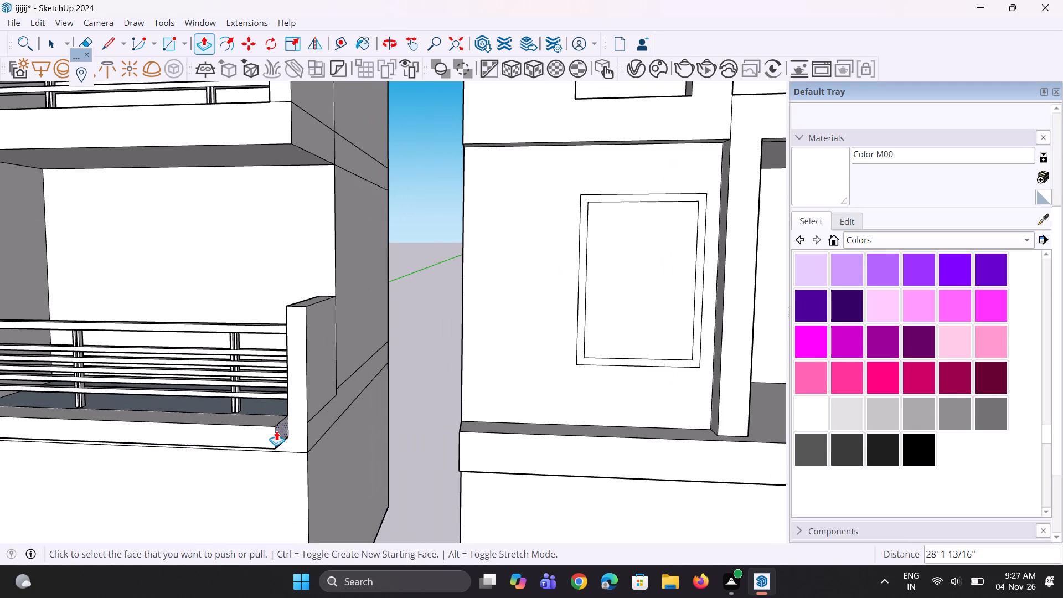
click(278, 432)
click(307, 390)
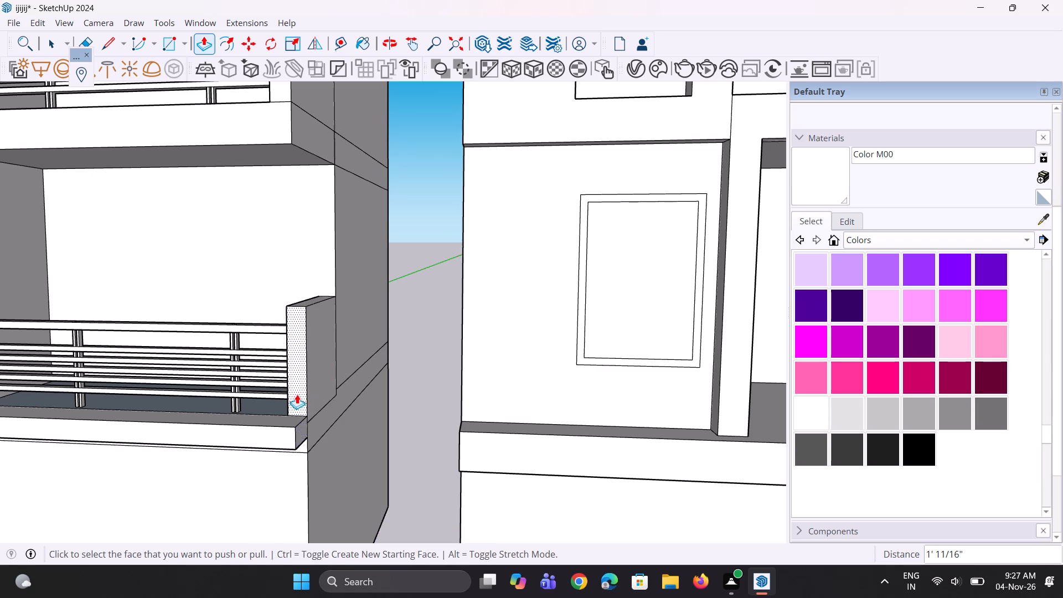
Pull the front face of the lowest balcony's side wall forward, flush with the bottom band.
scroll(296, 396, up, 2)
click(296, 396)
click(296, 413)
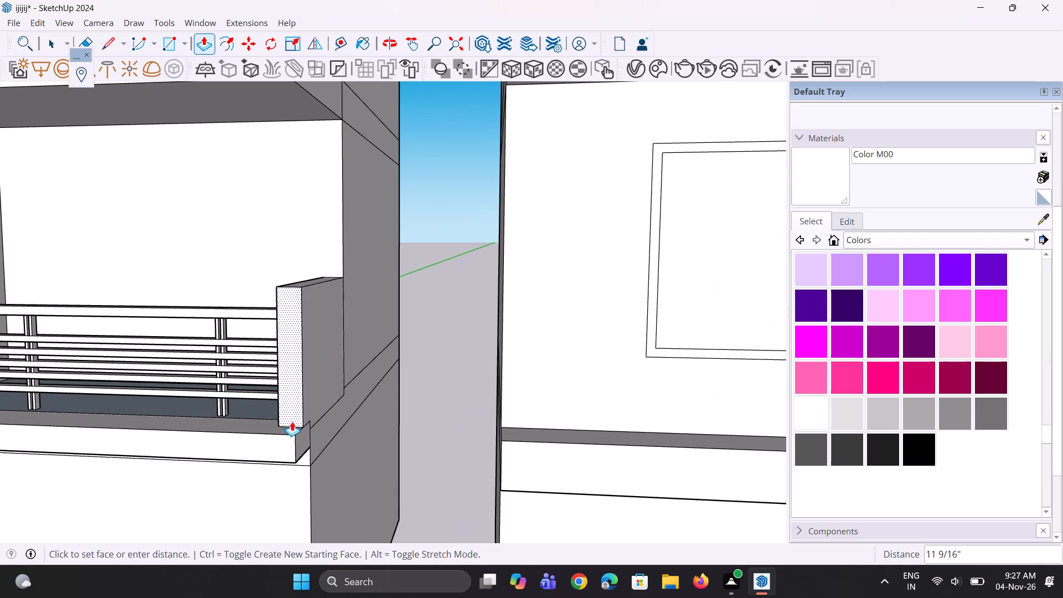
click(293, 442)
Push the top face of the bottom band down by about 2 1/8".
middle_drag(288, 482, 303, 427)
scroll(320, 417, down, 10)
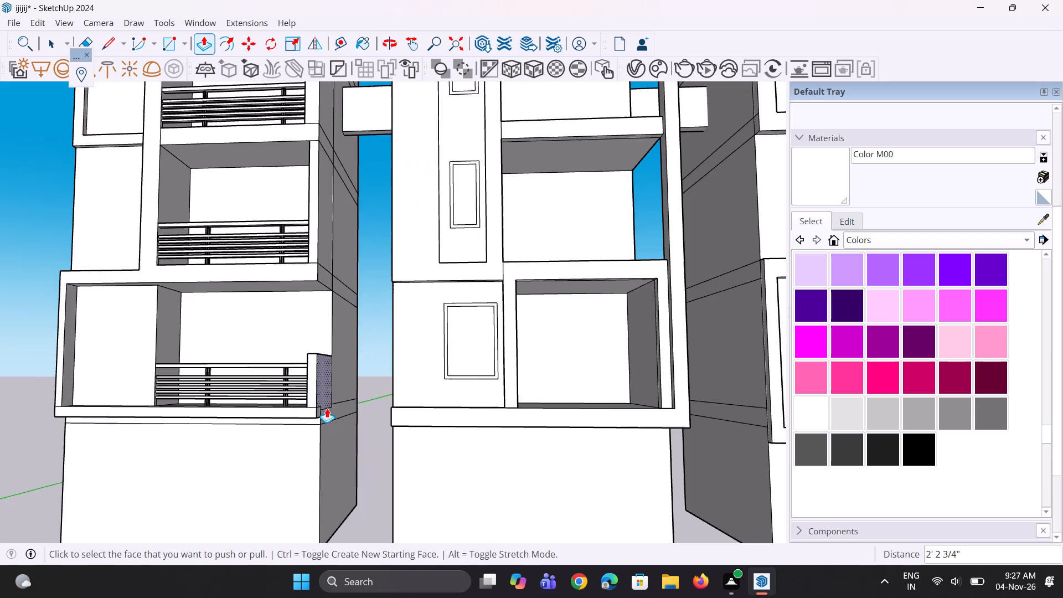
middle_drag(163, 425, 266, 468)
scroll(81, 389, up, 5)
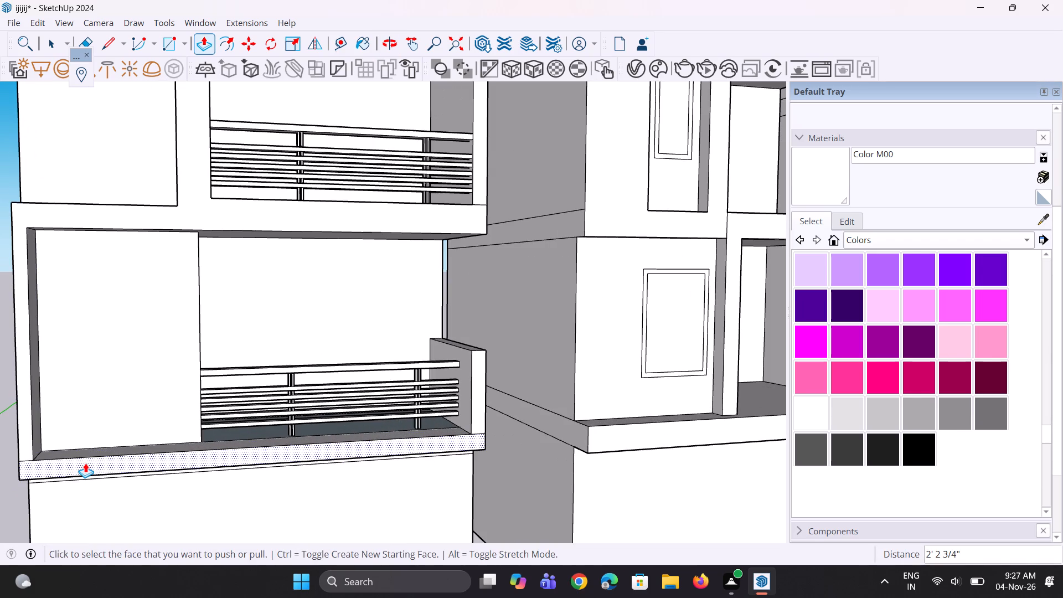
click(97, 451)
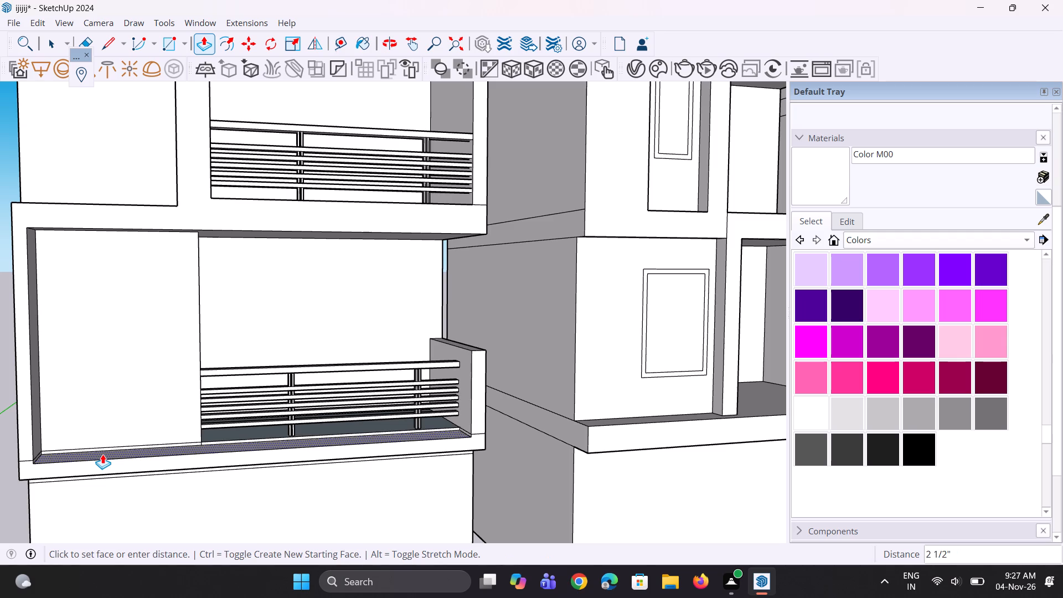
click(103, 453)
Erase the leftover edges around the foot of the vertical post where it meets the bottom band.
scroll(0, 448, up, 2)
scroll(55, 458, up, 3)
middle_drag(55, 458, 27, 471)
scroll(27, 470, up, 7)
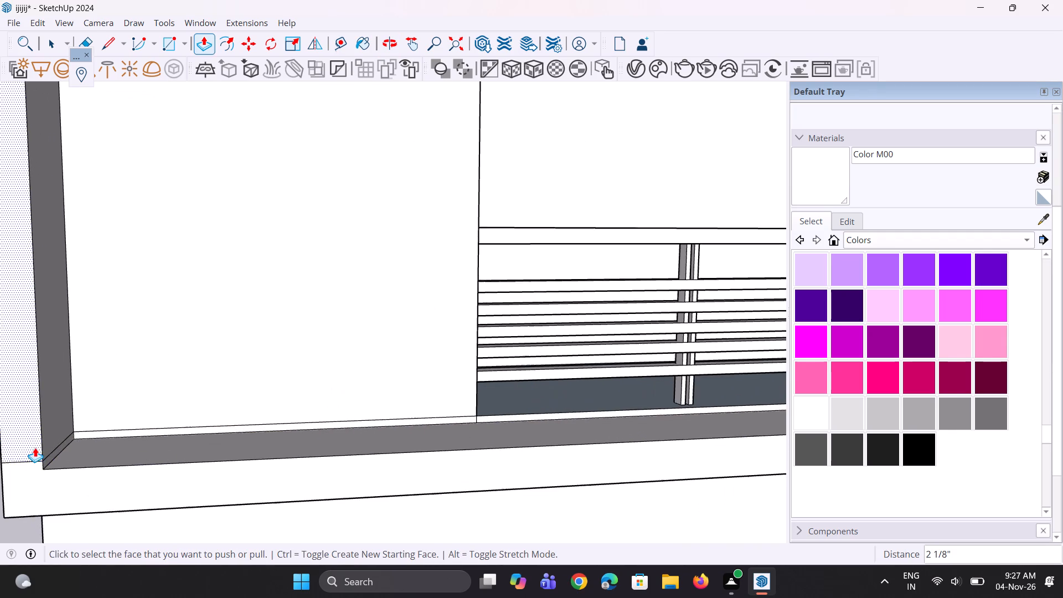
key(e)
scroll(35, 447, up, 2)
drag(32, 446, 28, 472)
scroll(48, 463, up, 2)
click(50, 457)
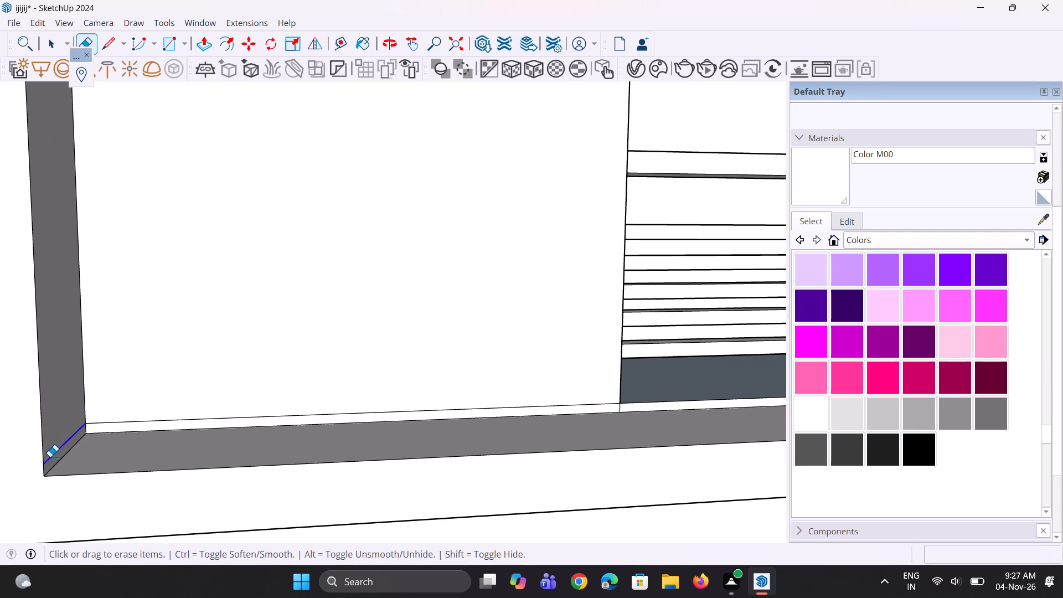
click(105, 425)
scroll(76, 401, down, 10)
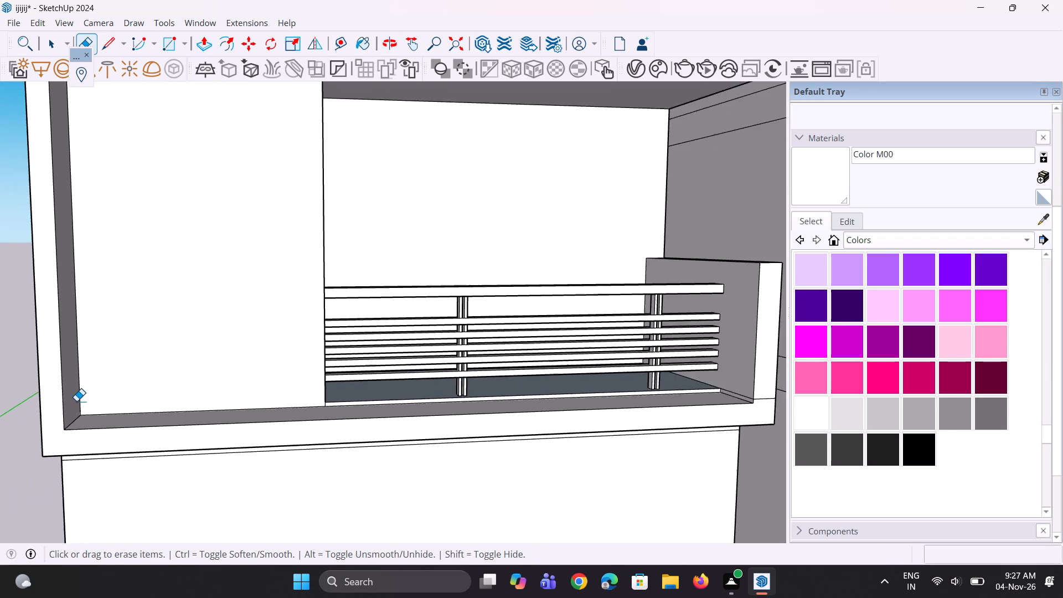
scroll(76, 401, down, 4)
Erase the leftover edges at the foot of the balcony side wall, where it joins the bottom band.
scroll(522, 392, up, 9)
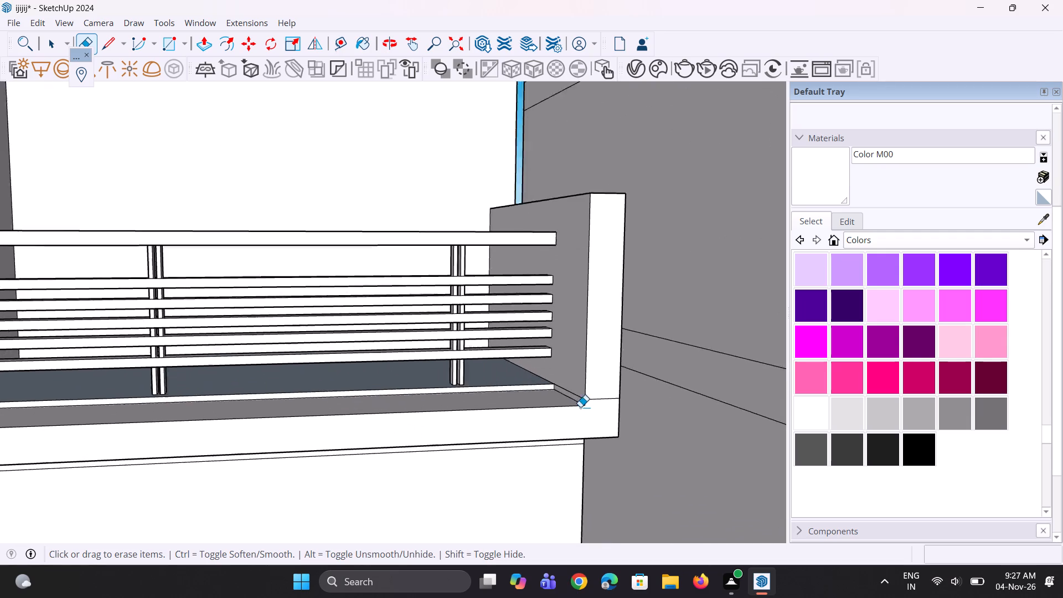
scroll(580, 407, up, 4)
click(577, 389)
drag(612, 394, 611, 405)
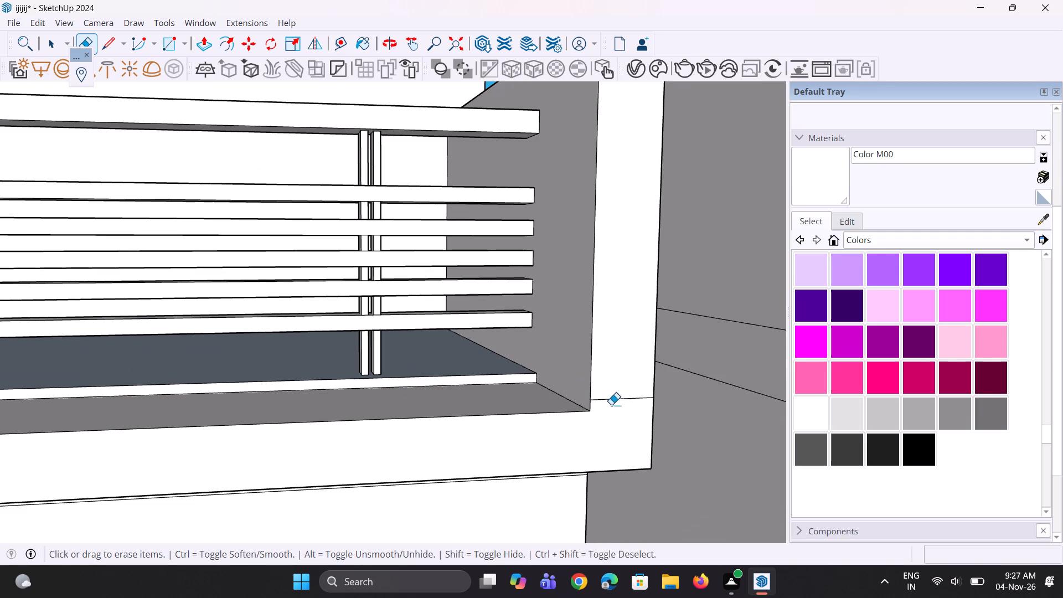
drag(611, 405, 611, 410)
scroll(611, 410, down, 9)
middle_drag(611, 408, 390, 431)
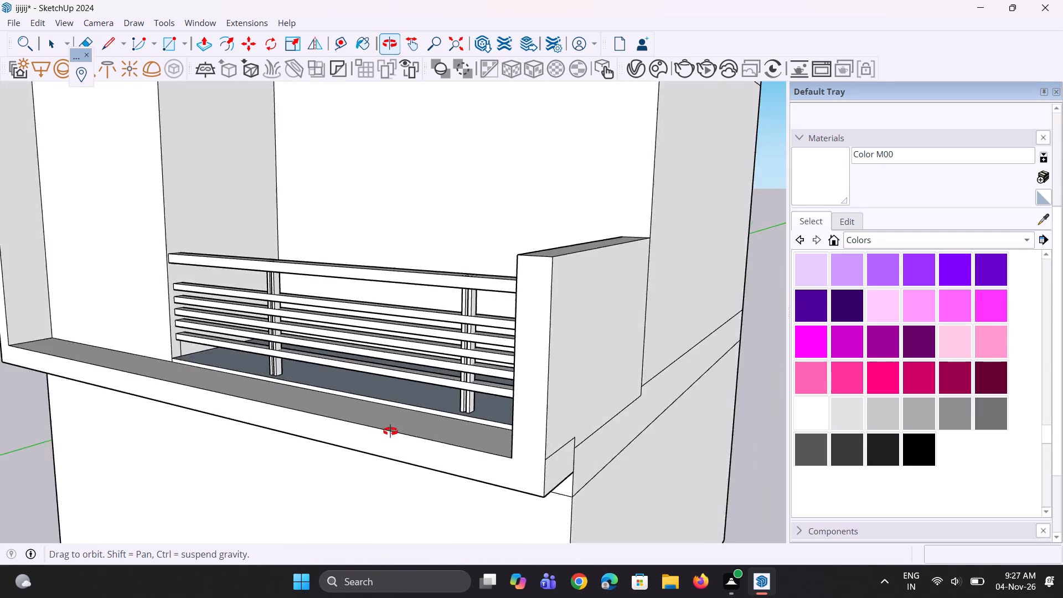
Erase the leftover edges on the outer face of the lowest balcony's side wall, where it joins the bottom band and tower side.
middle_drag(390, 431, 576, 408)
scroll(578, 406, up, 3)
middle_drag(617, 415, 344, 425)
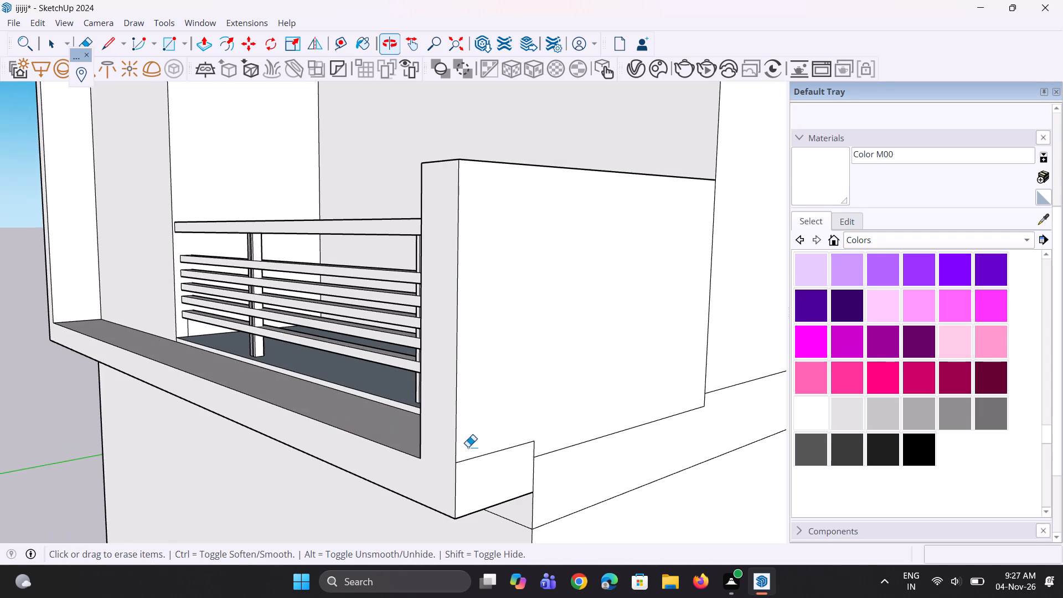
drag(491, 421, 497, 446)
drag(506, 452, 514, 455)
drag(536, 450, 540, 457)
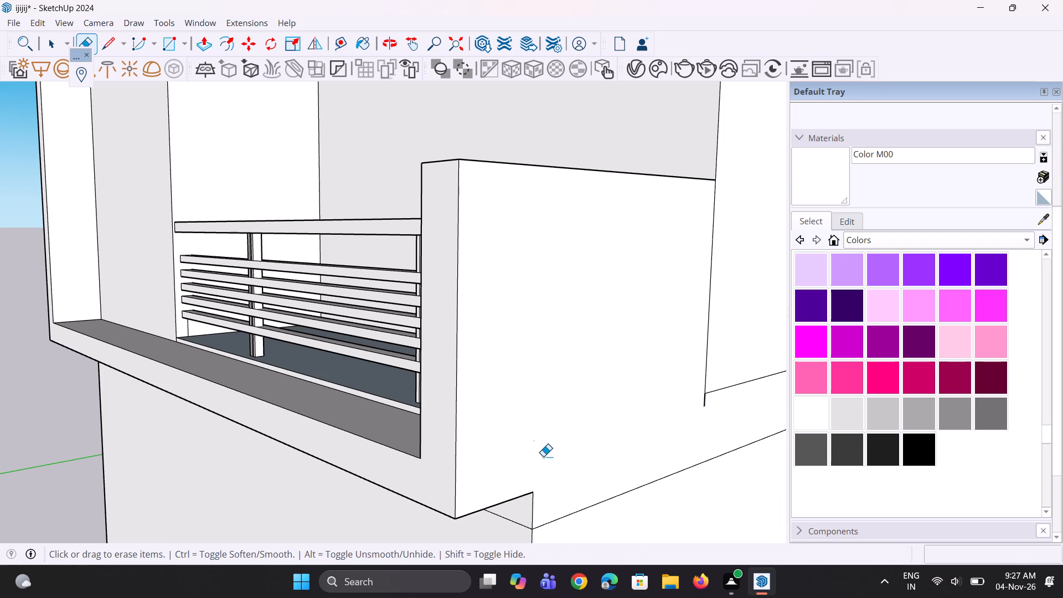
drag(543, 456, 549, 491)
scroll(524, 406, down, 4)
scroll(646, 383, up, 3)
drag(664, 383, 675, 401)
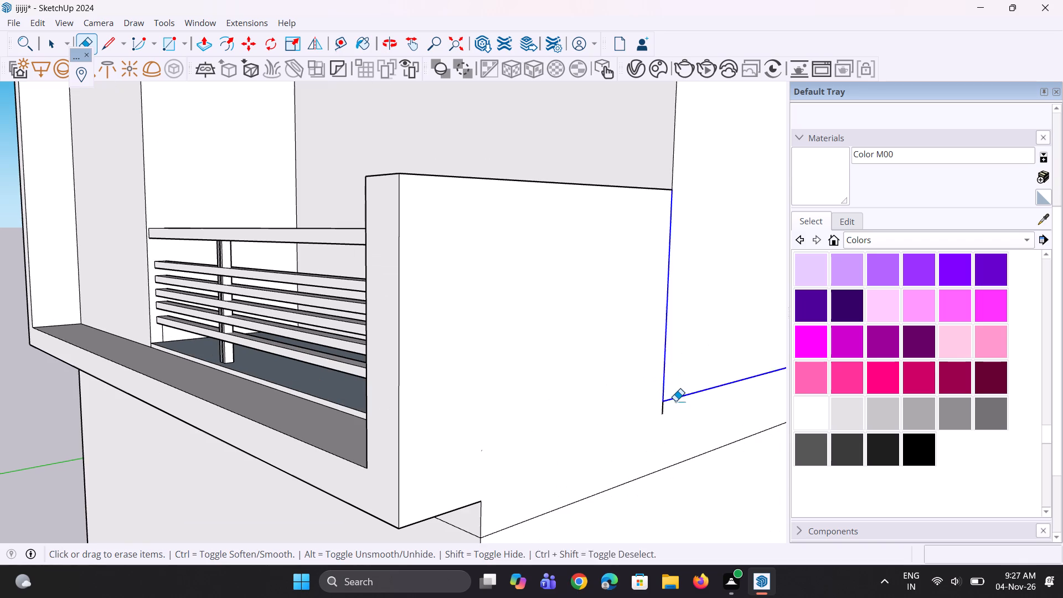
drag(675, 401, 675, 401)
drag(669, 404, 648, 430)
scroll(321, 375, down, 10)
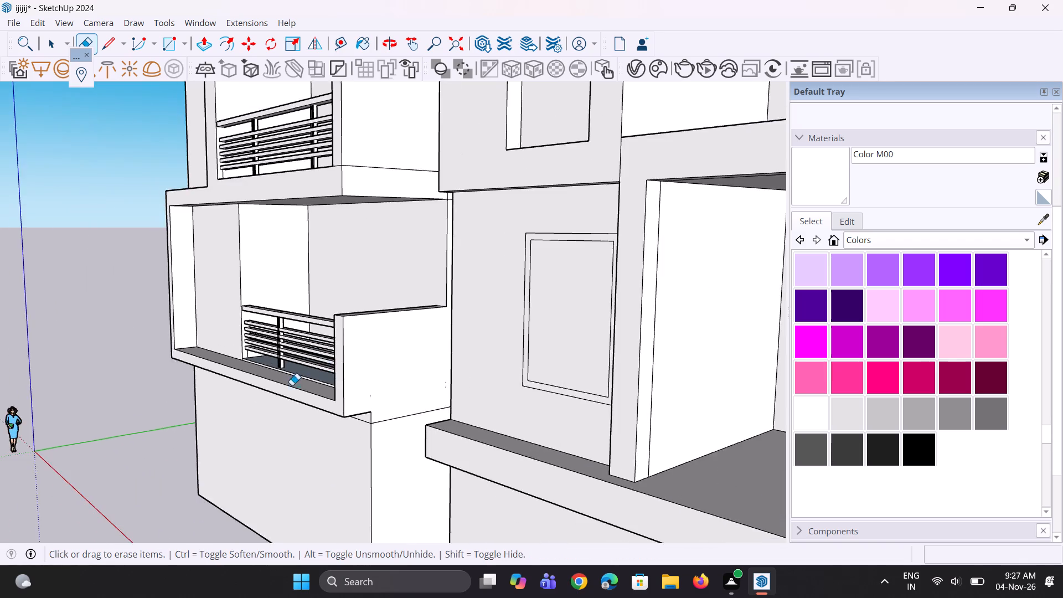
Draw a vertical line across the frame's top band, from the foot of the upper balcony's post down to the band's lower edge.
middle_drag(292, 386, 479, 325)
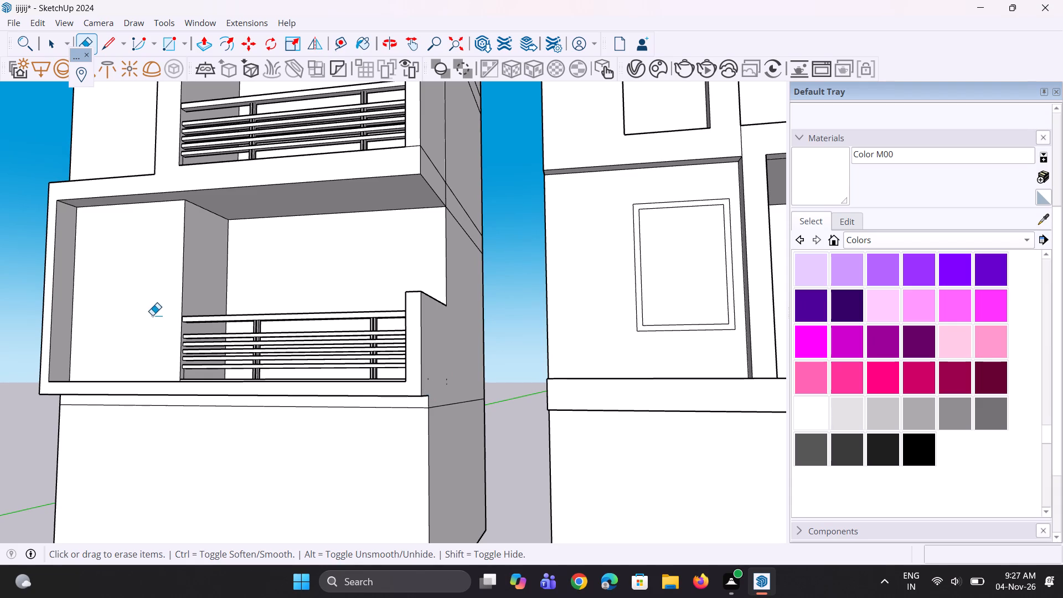
middle_drag(152, 318, 267, 406)
scroll(267, 405, down, 2)
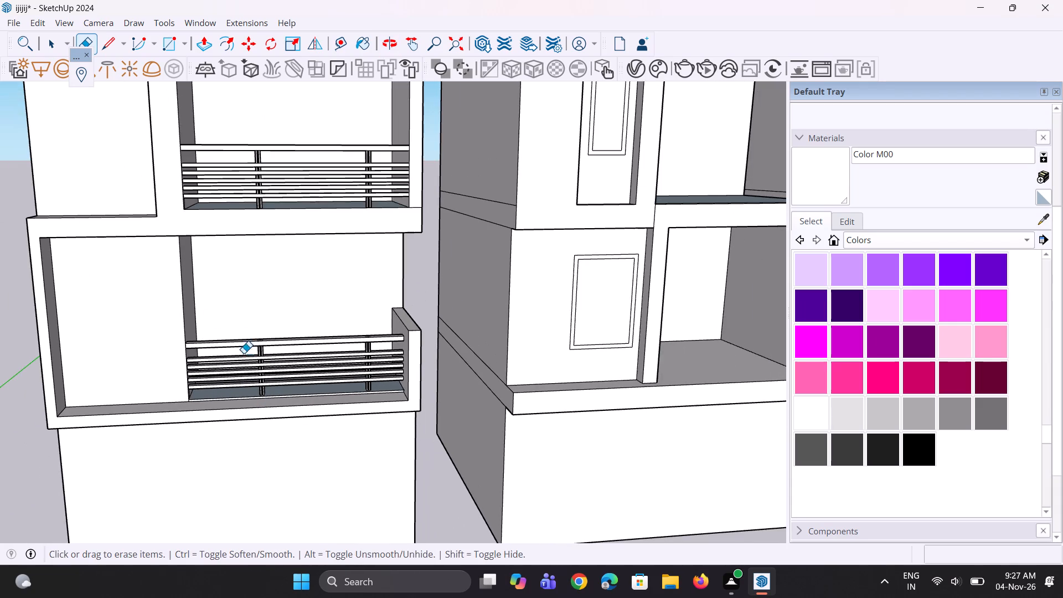
scroll(181, 283, up, 3)
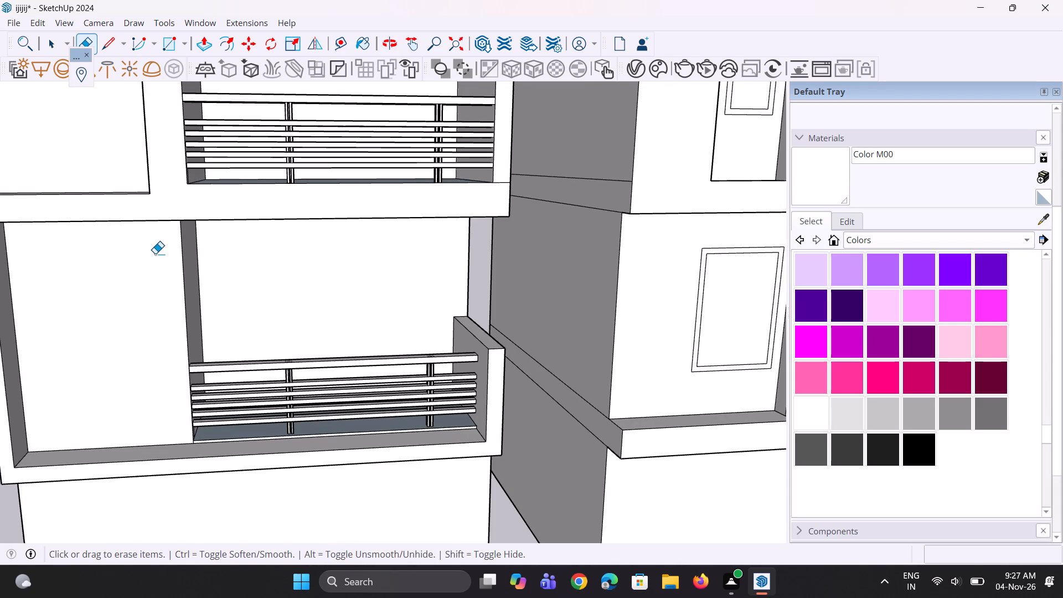
key(l)
scroll(152, 228, up, 4)
click(147, 185)
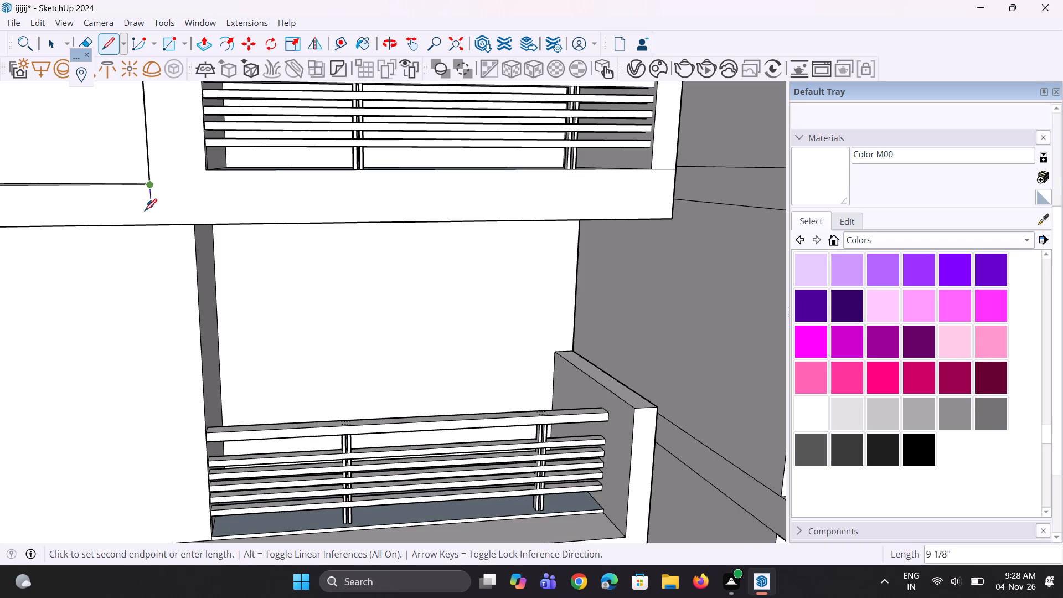
click(147, 228)
Push the front face of the lowest level's frame back by about 9 3/16", behind the upper balcony box.
middle_drag(151, 228, 450, 279)
scroll(476, 266, down, 4)
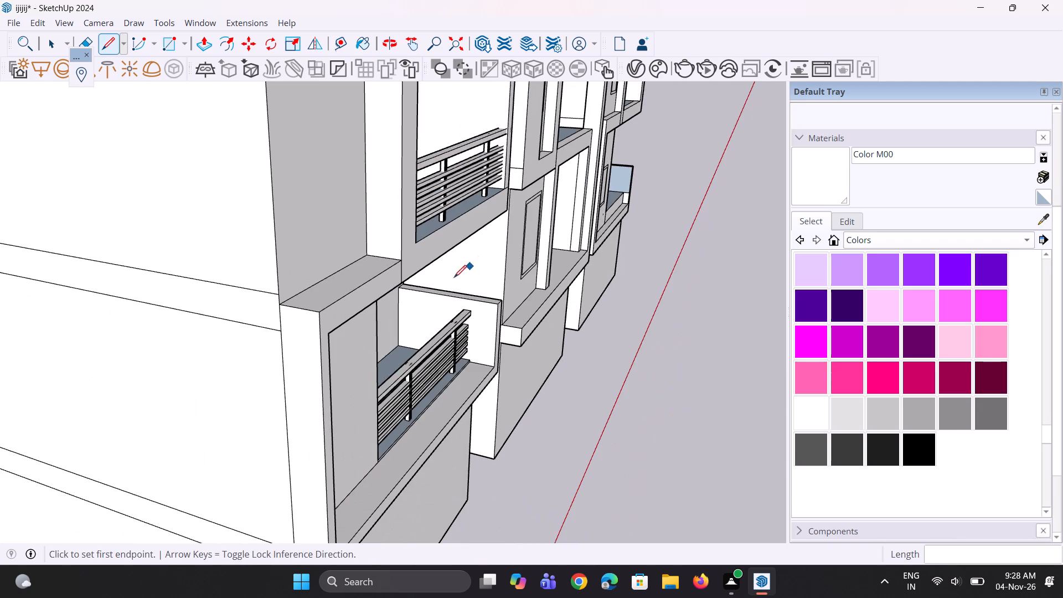
scroll(386, 315, up, 1)
key(p)
scroll(385, 315, up, 2)
scroll(342, 280, up, 1)
click(341, 280)
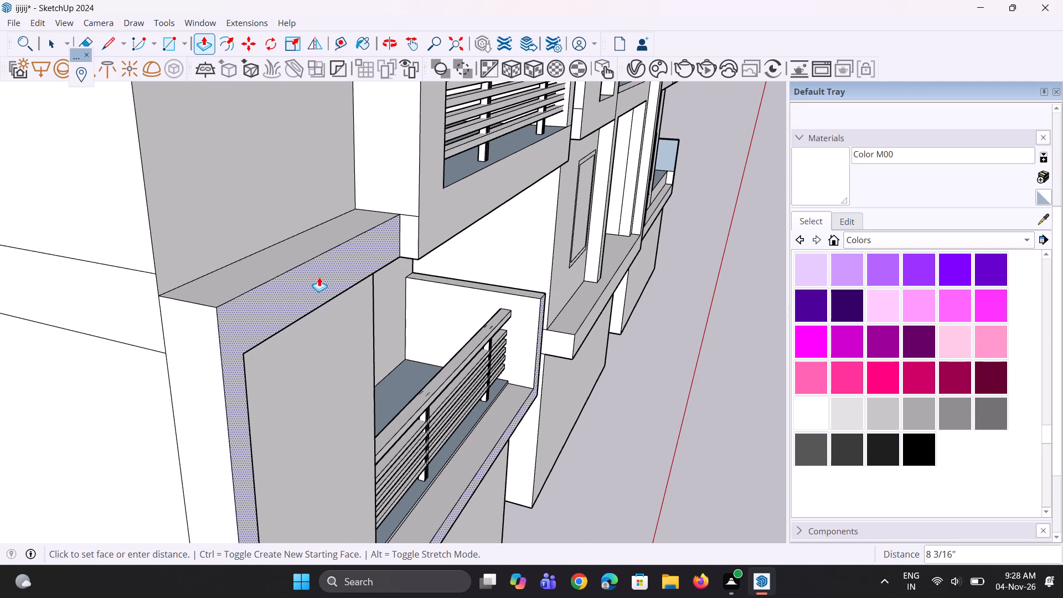
click(317, 277)
Push the same frame front face back by about a further 3 13/16".
middle_drag(316, 281, 202, 296)
scroll(201, 297, down, 5)
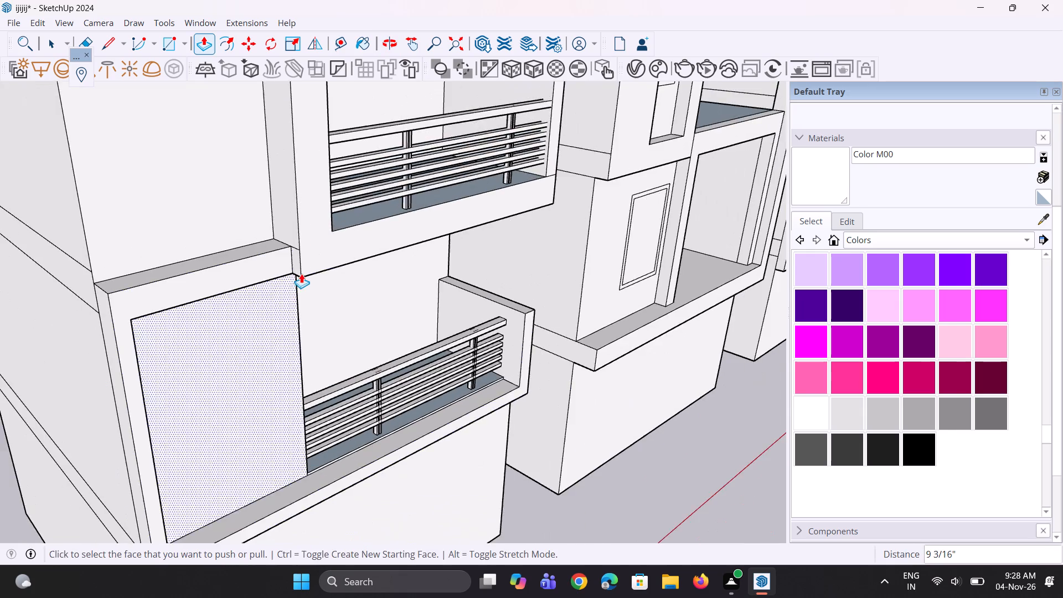
middle_drag(301, 274, 302, 239)
scroll(281, 209, up, 7)
click(218, 260)
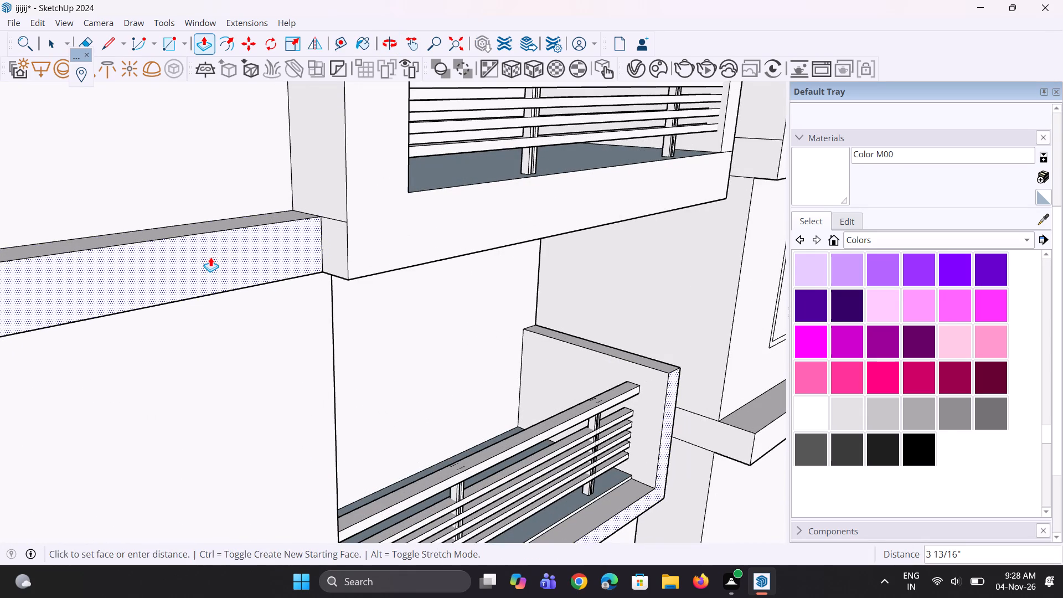
click(210, 257)
Push the top face of the frame's top band down by about 4 3/16".
middle_drag(205, 282, 207, 262)
scroll(209, 257, down, 11)
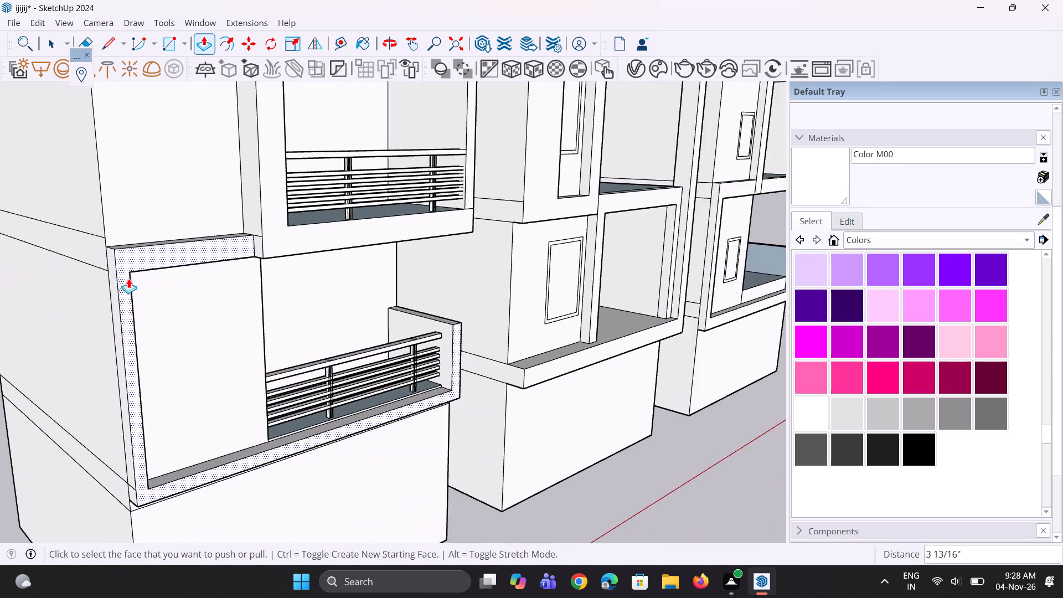
middle_drag(128, 279, 123, 229)
scroll(168, 208, up, 3)
middle_drag(168, 208, 154, 296)
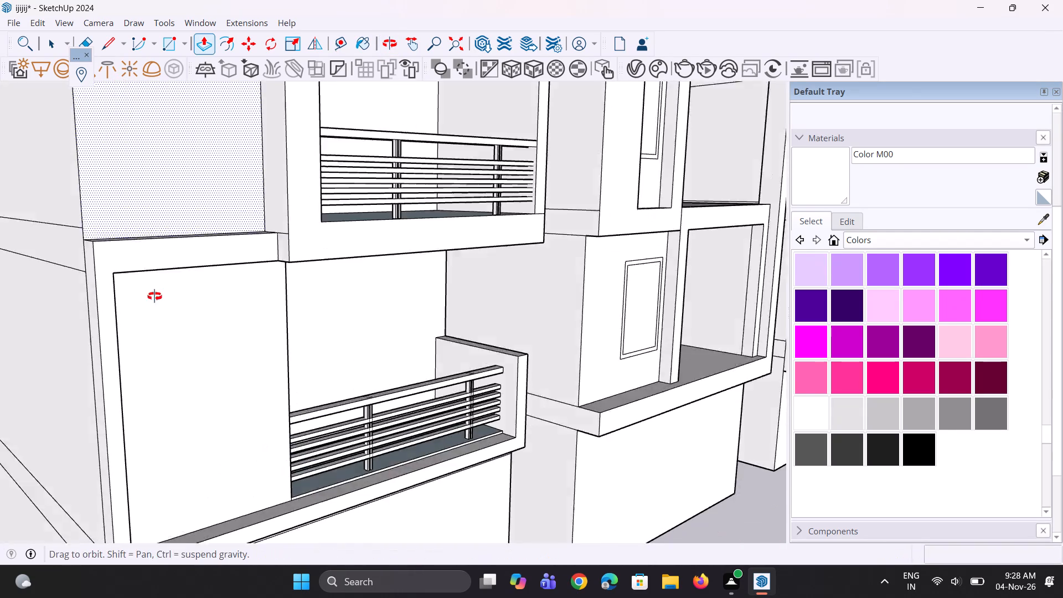
middle_drag(154, 296, 154, 298)
scroll(171, 283, up, 2)
click(172, 283)
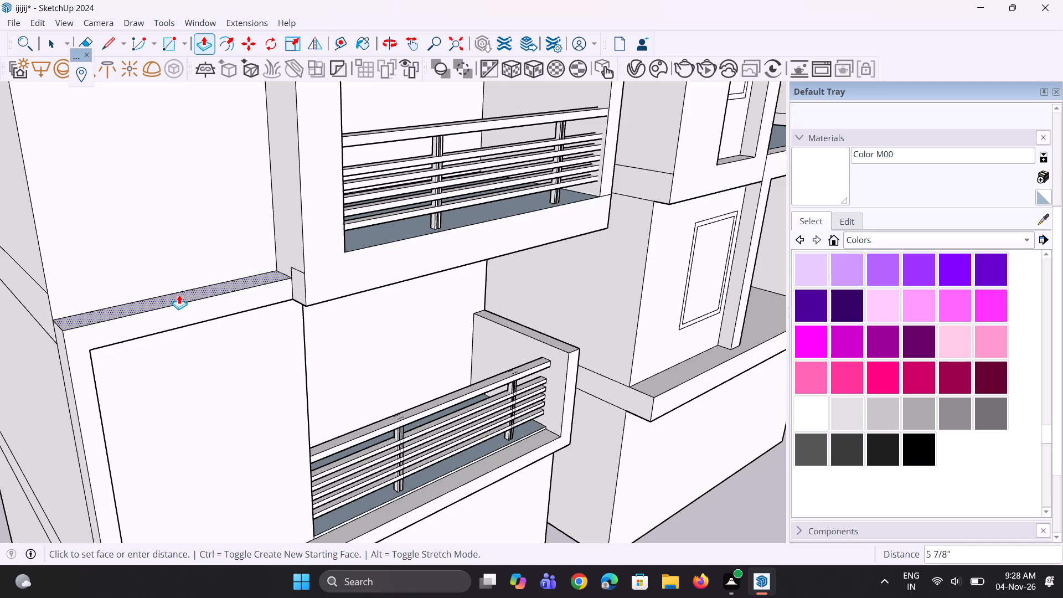
click(184, 291)
Erase the leftover edges on the side of the upper balcony box, just above the frame's top band.
scroll(257, 282, up, 6)
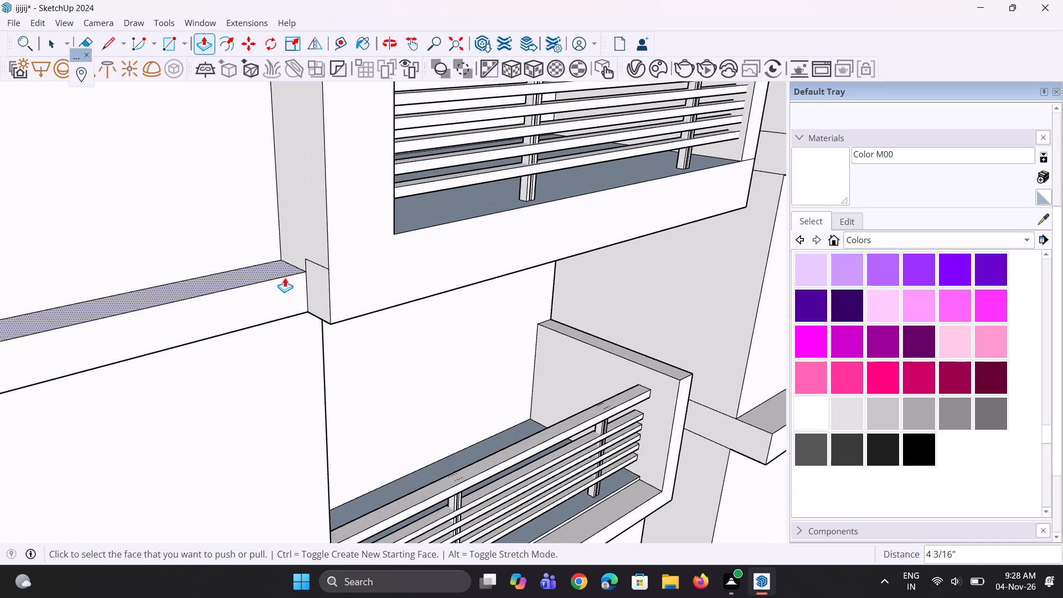
scroll(285, 277, up, 2)
key(e)
drag(334, 249, 332, 274)
drag(321, 265, 317, 264)
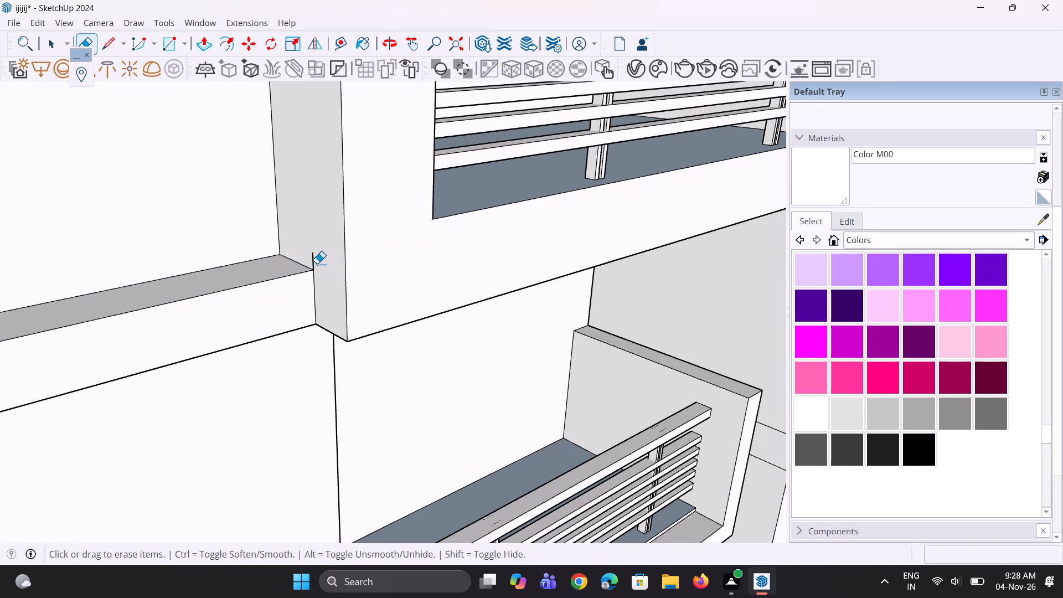
drag(317, 264, 312, 261)
Erase the leftover edge at the frame's lower outer corner, beside the tower's side wall.
scroll(308, 362, down, 5)
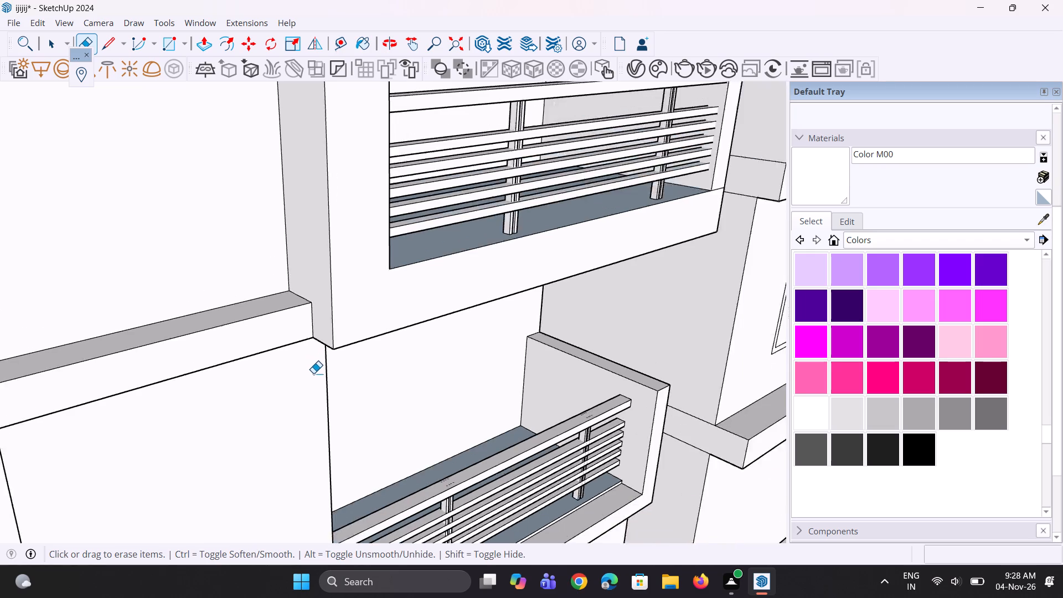
scroll(442, 420, up, 1)
middle_drag(452, 424, 458, 398)
scroll(490, 399, down, 10)
middle_drag(475, 396, 466, 395)
scroll(466, 395, up, 1)
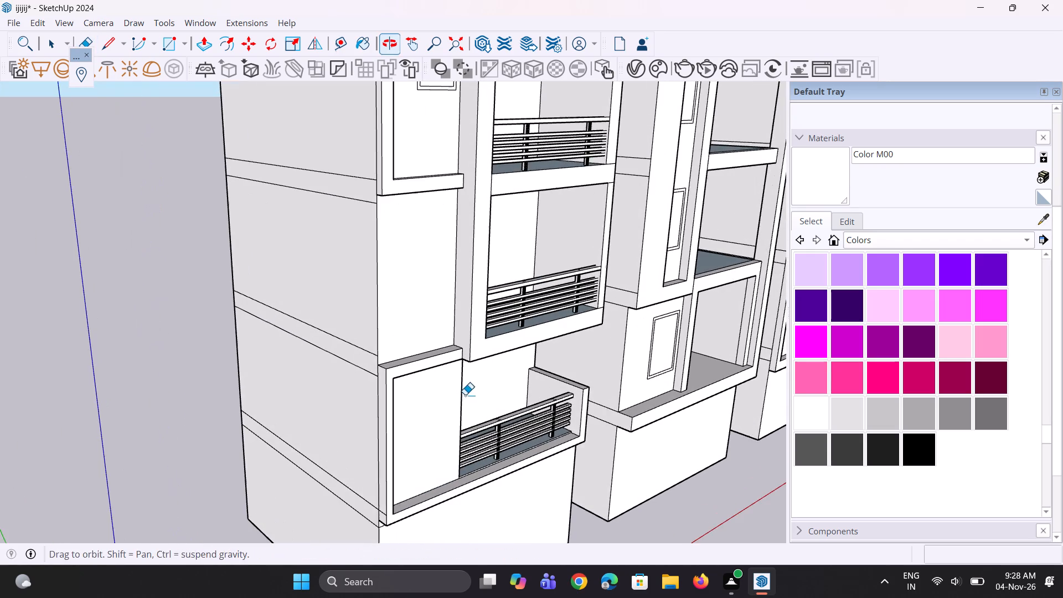
scroll(438, 448, up, 1)
middle_click(438, 448)
scroll(389, 552, up, 9)
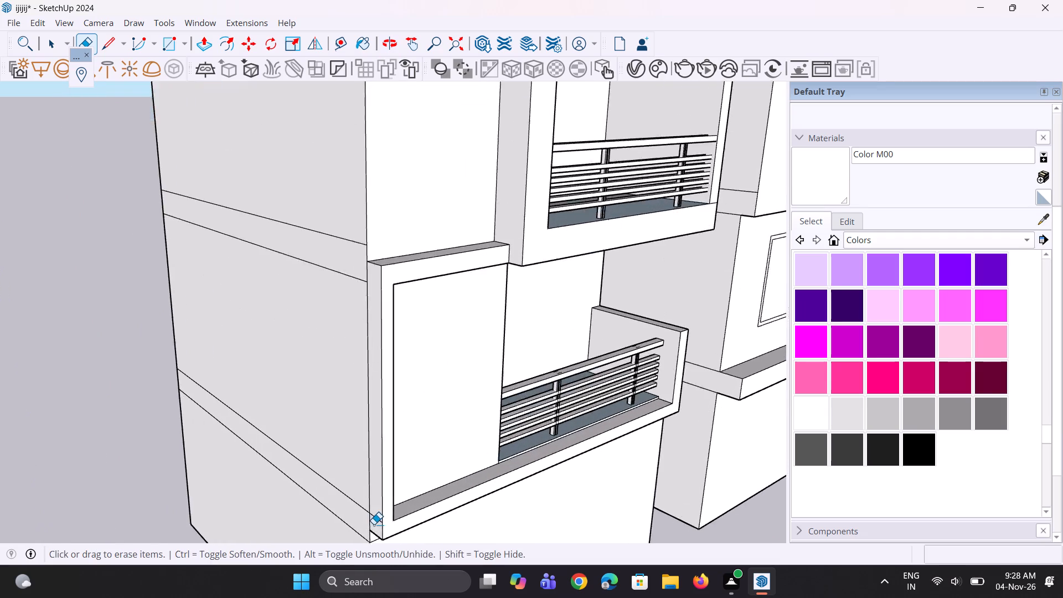
scroll(374, 524, up, 7)
click(379, 516)
Pull the inner face of the frame's vertical member inward by about 2 11/16" to thicken it.
middle_drag(444, 479, 412, 482)
scroll(361, 473, down, 11)
middle_drag(400, 317, 373, 393)
scroll(384, 344, up, 3)
middle_drag(400, 342, 295, 286)
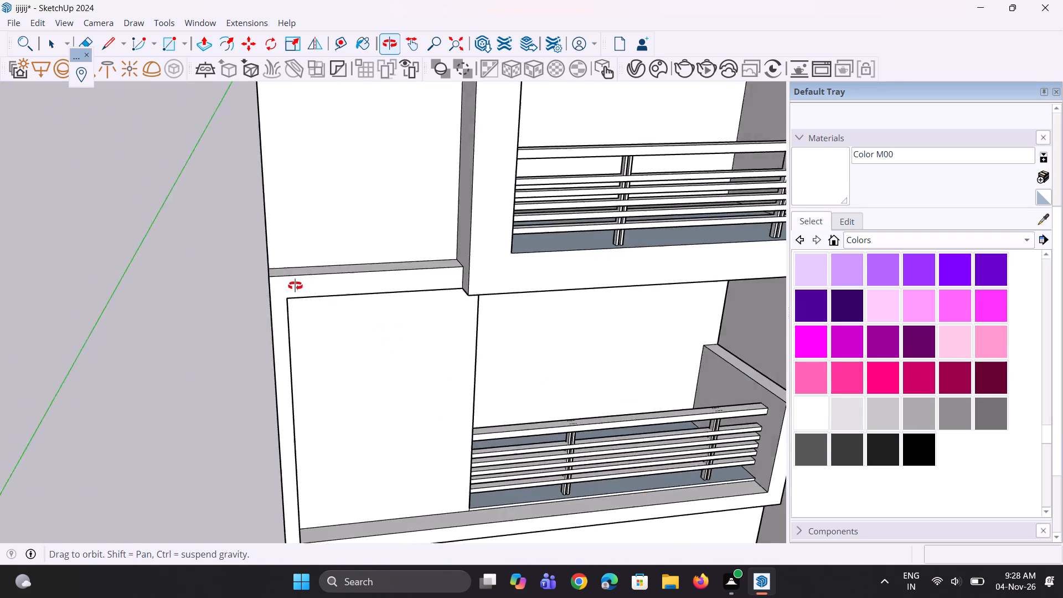
middle_drag(295, 286, 202, 288)
scroll(250, 374, up, 2)
key(p)
scroll(282, 390, up, 2)
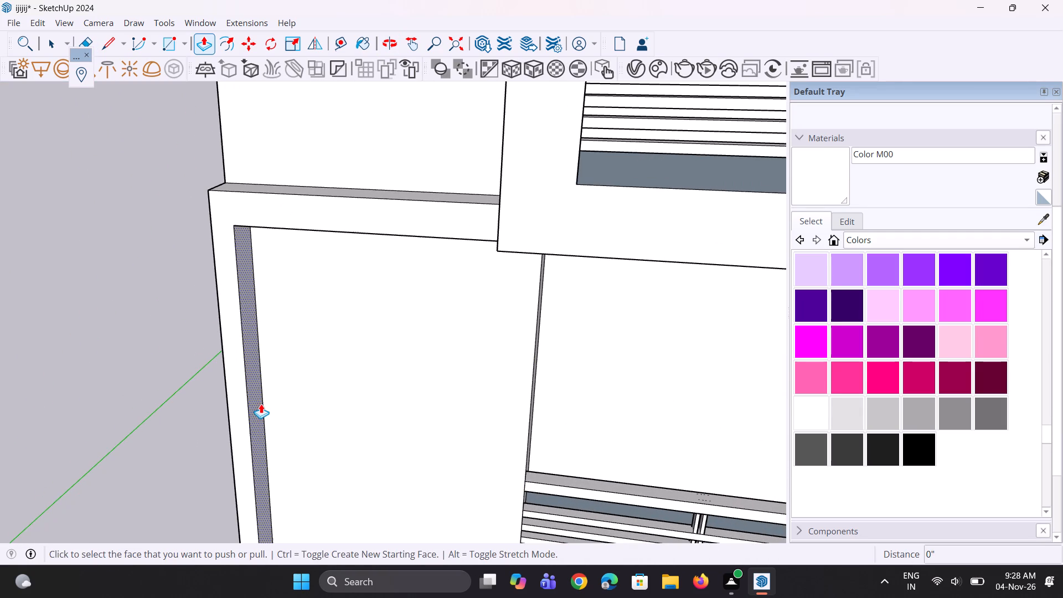
click(259, 404)
click(264, 406)
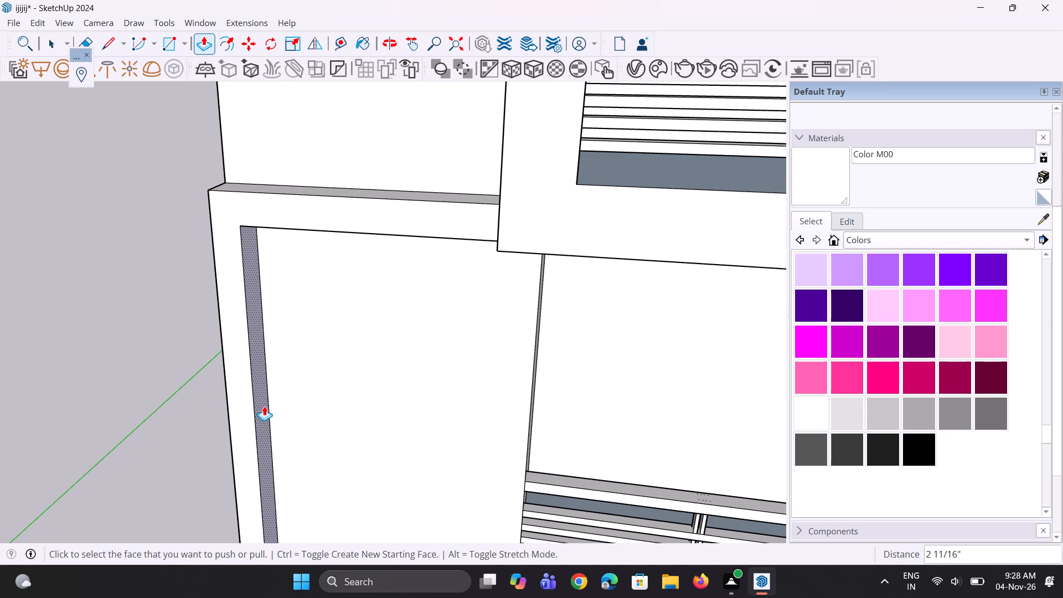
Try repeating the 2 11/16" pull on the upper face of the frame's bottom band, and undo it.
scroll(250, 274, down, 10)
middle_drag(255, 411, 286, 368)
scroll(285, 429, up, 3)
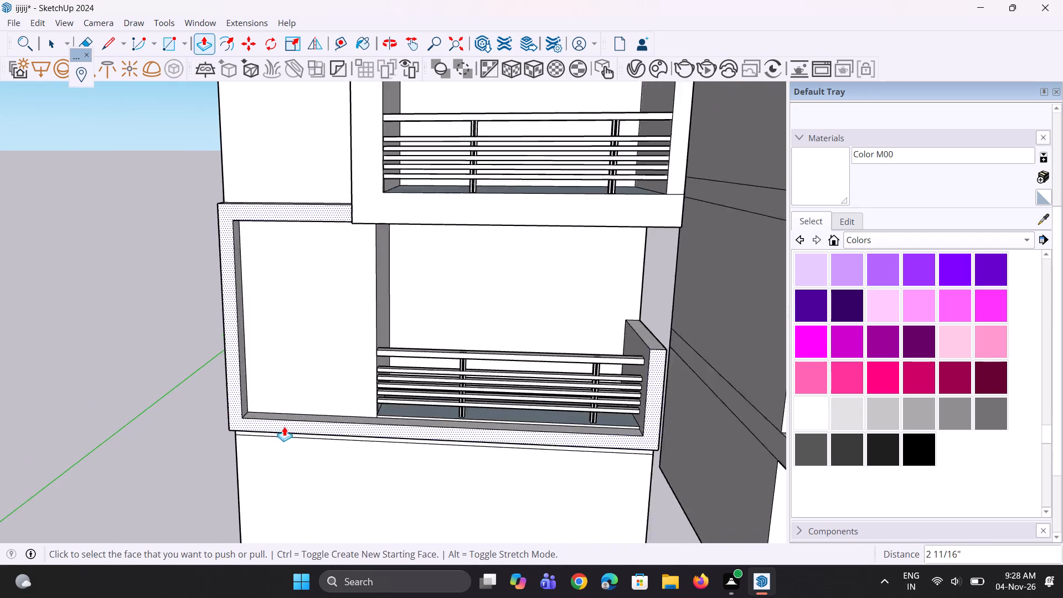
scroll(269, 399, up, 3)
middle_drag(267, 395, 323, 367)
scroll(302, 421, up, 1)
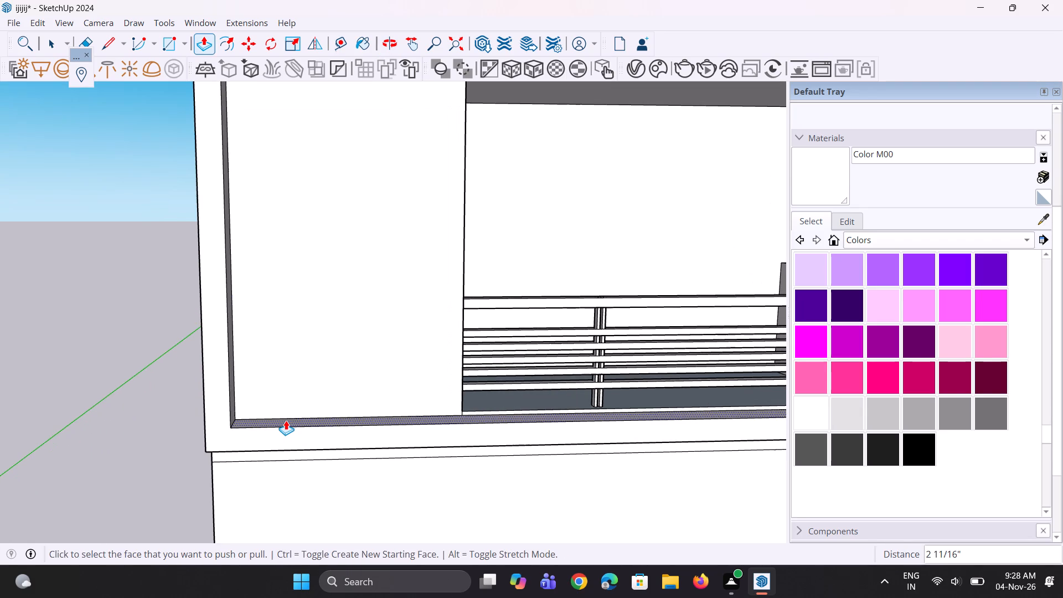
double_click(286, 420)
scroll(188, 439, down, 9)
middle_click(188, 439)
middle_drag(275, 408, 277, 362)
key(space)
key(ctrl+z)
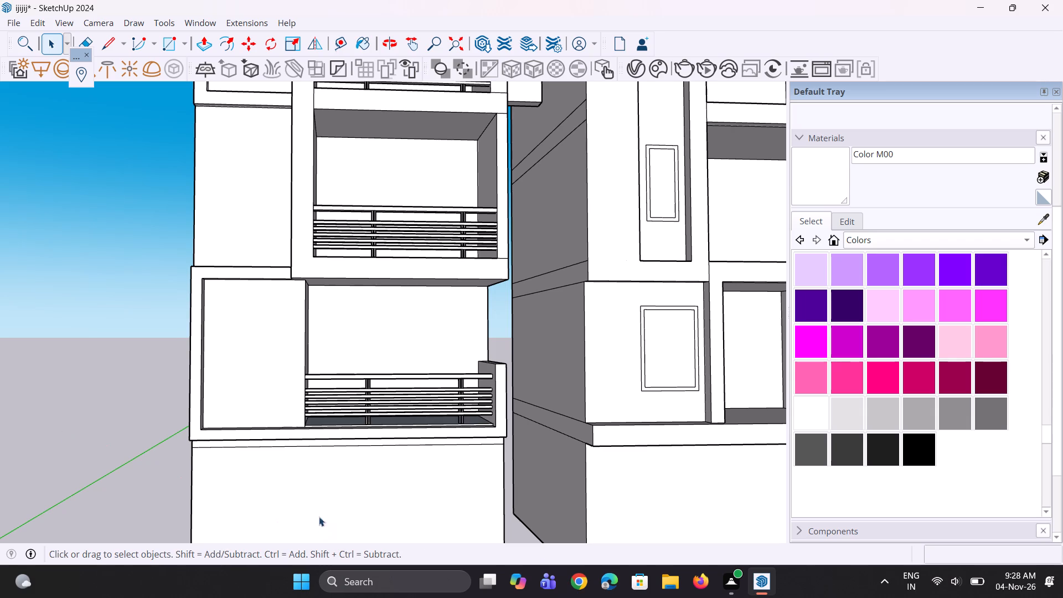
Repeat the 2 11/16" pull on the underside of the frame's bottom band.
middle_drag(318, 513, 331, 363)
scroll(254, 422, up, 4)
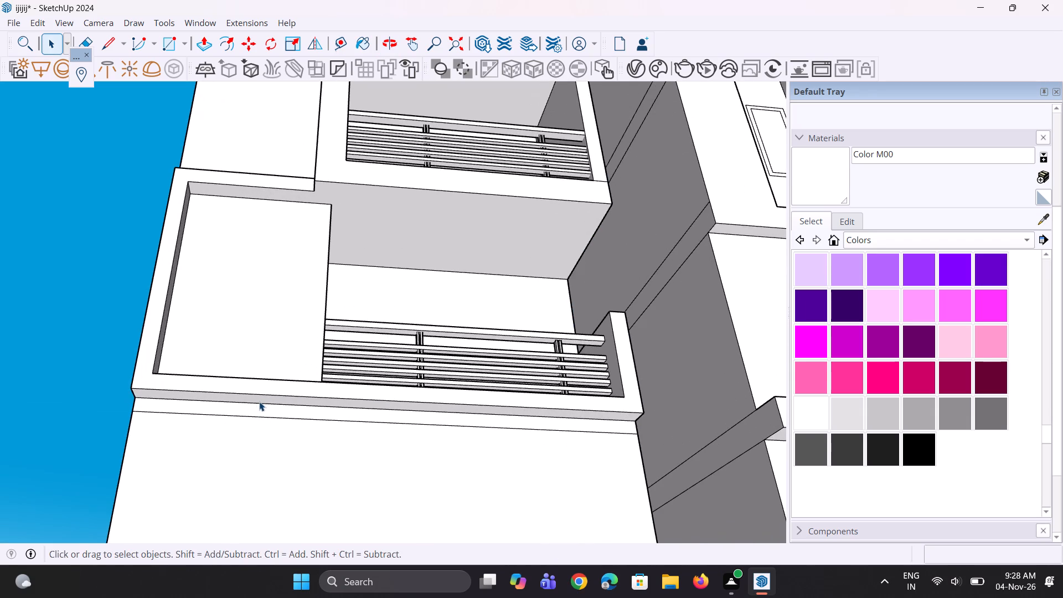
key(p)
scroll(259, 401, up, 2)
double_click(260, 399)
middle_drag(271, 379, 239, 475)
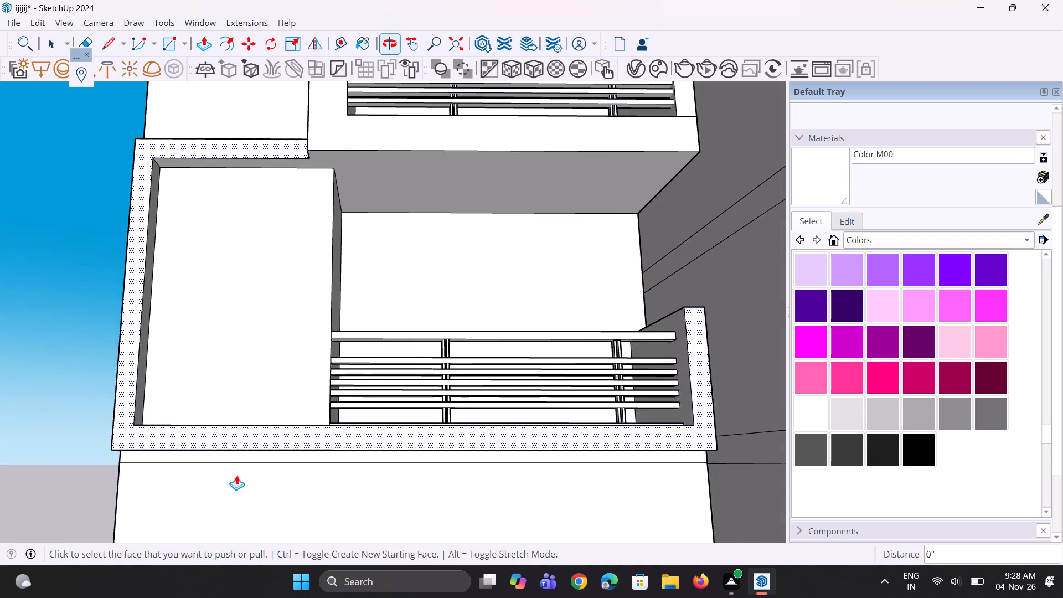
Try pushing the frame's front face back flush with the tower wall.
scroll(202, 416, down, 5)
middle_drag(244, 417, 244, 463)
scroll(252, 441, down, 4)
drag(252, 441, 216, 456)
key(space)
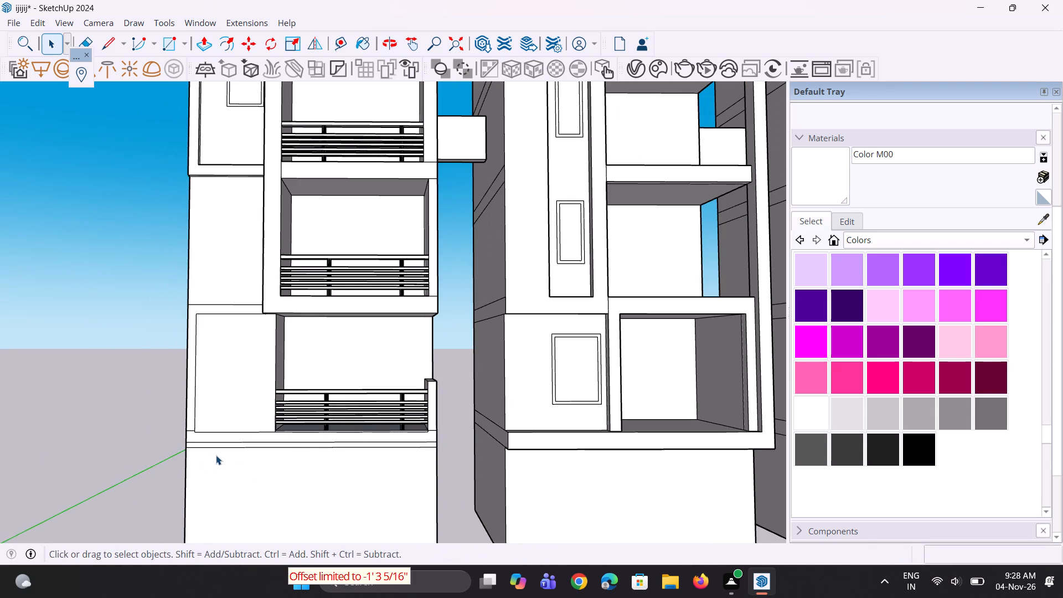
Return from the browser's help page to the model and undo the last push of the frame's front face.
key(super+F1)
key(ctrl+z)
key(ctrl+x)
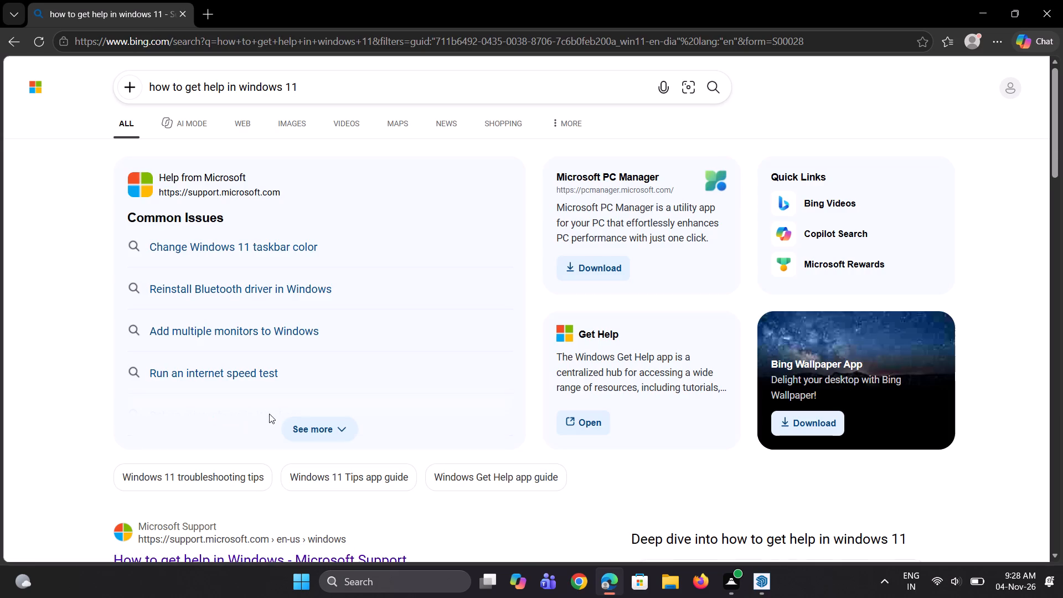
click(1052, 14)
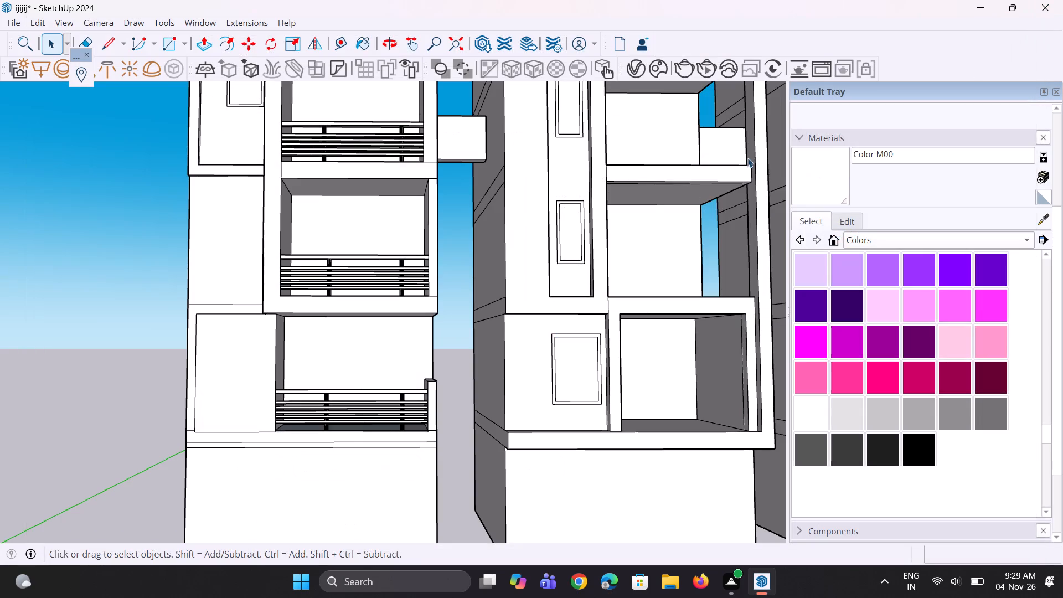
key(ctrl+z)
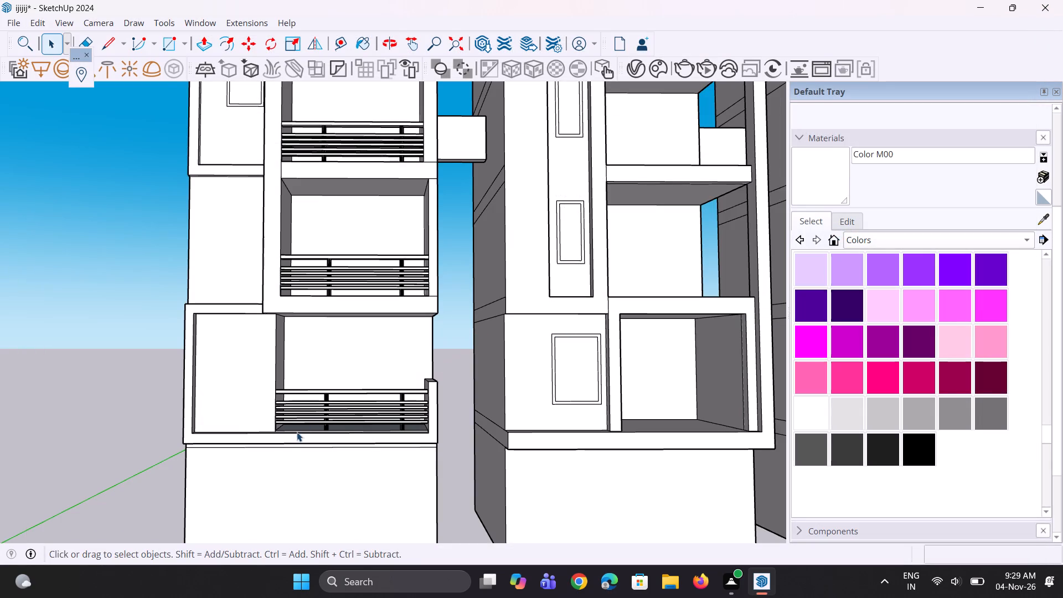
Examine the reworked frame on the lowest balcony level and compare the facades of the three towers.
middle_drag(280, 442, 296, 382)
key(space)
key(space)
click(82, 348)
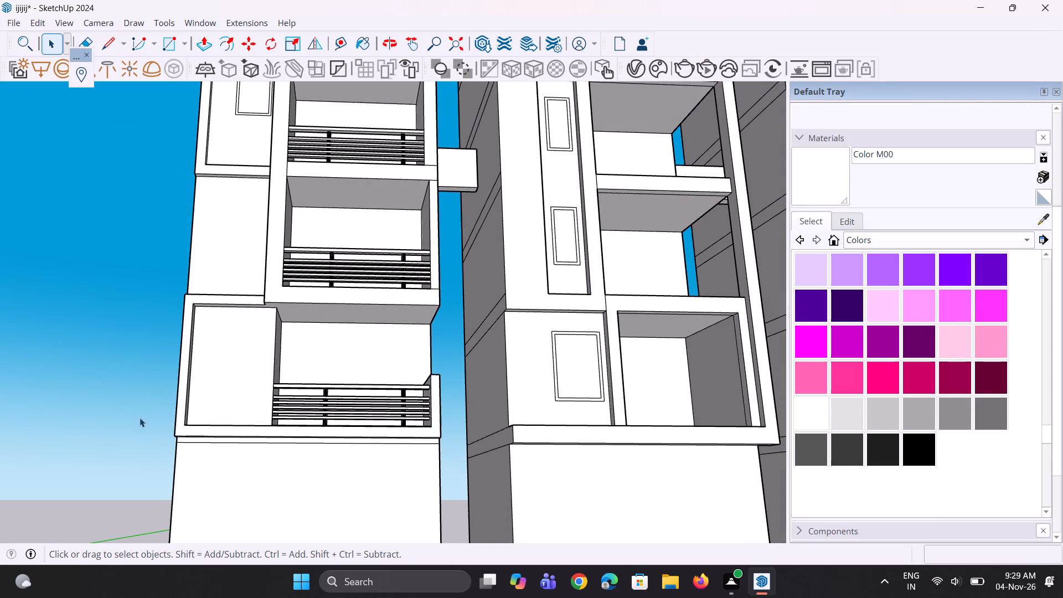
scroll(140, 417, up, 6)
scroll(266, 461, up, 1)
scroll(231, 400, down, 10)
middle_drag(256, 345, 256, 440)
scroll(265, 419, down, 5)
middle_drag(252, 350, 499, 398)
middle_drag(492, 393, 146, 370)
scroll(148, 375, down, 5)
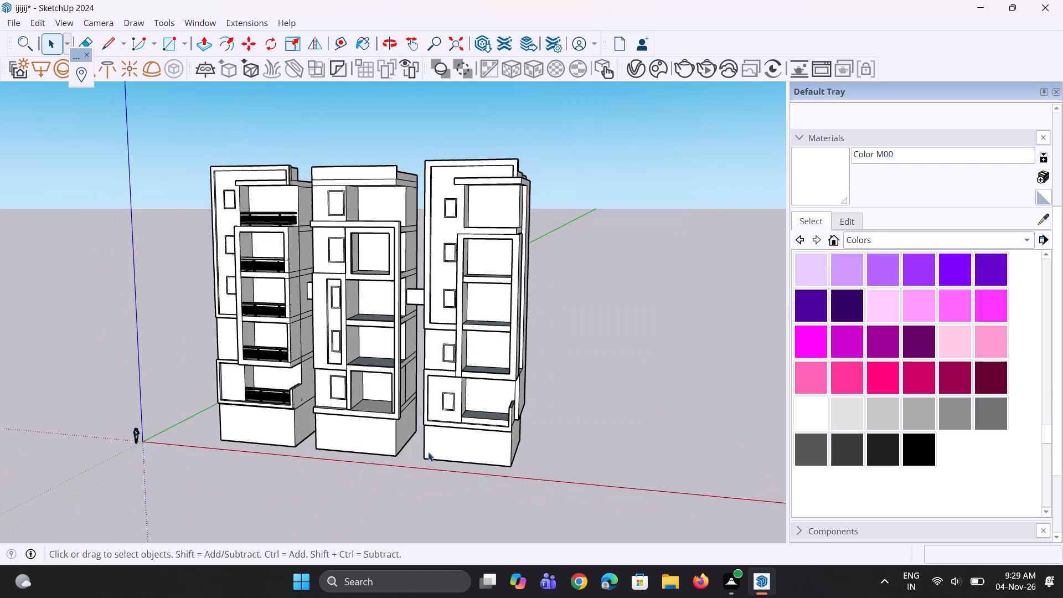
middle_drag(447, 448, 472, 371)
scroll(414, 251, up, 6)
middle_drag(373, 212, 393, 238)
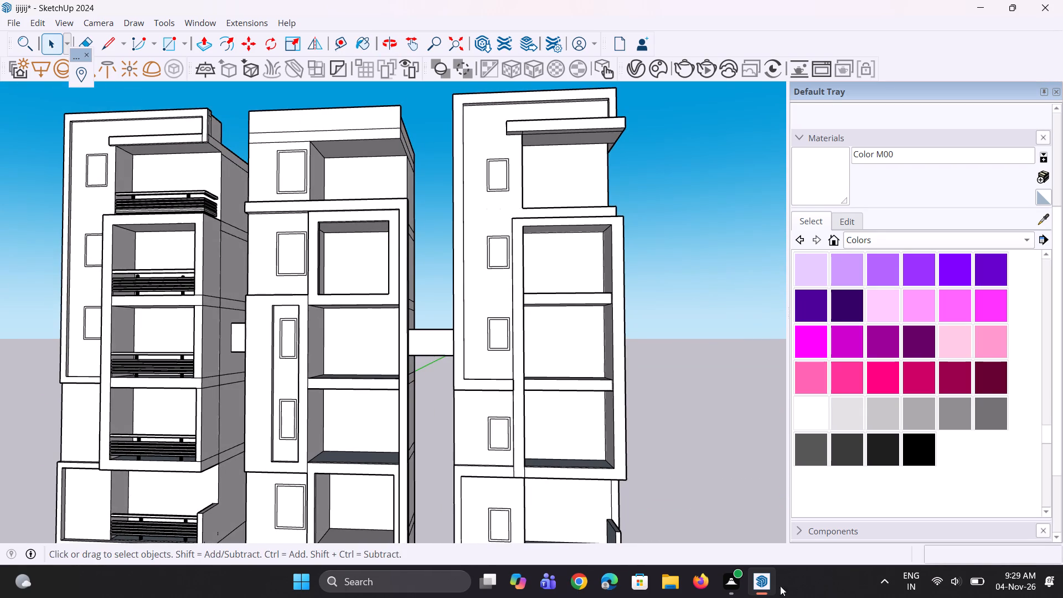
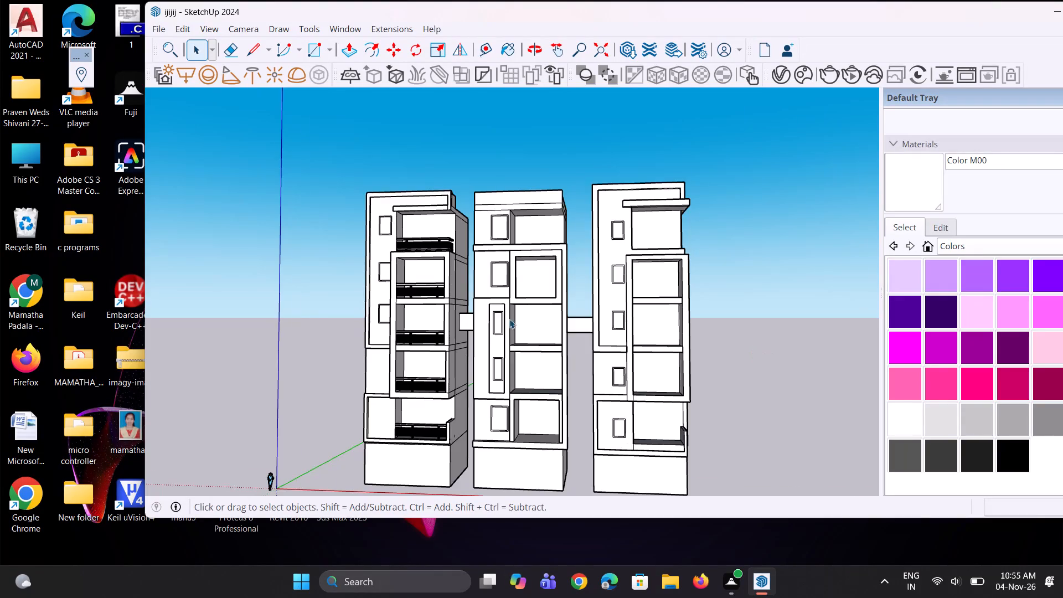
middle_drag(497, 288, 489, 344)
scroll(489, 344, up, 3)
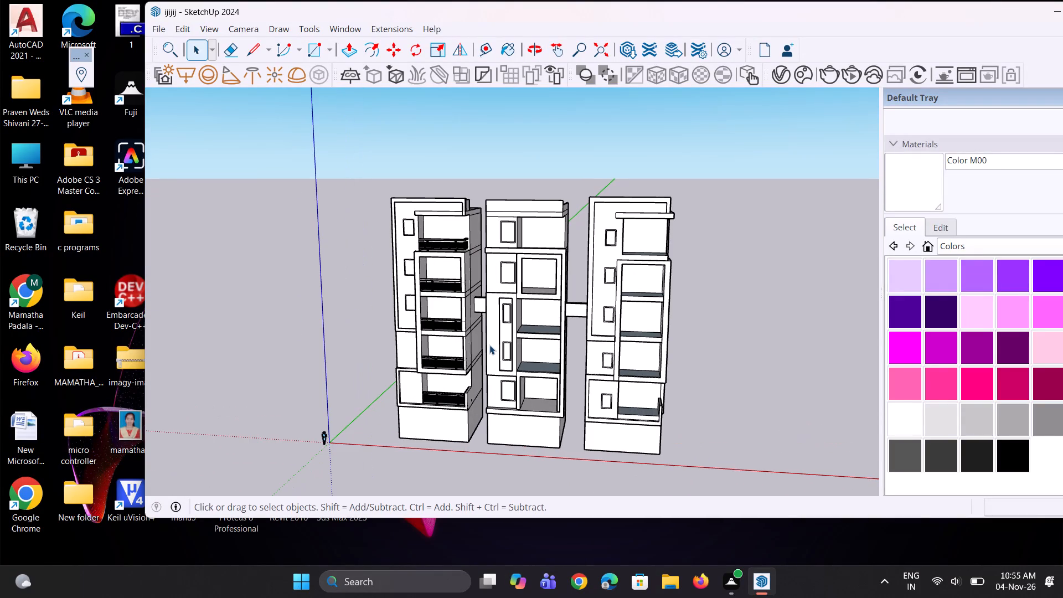
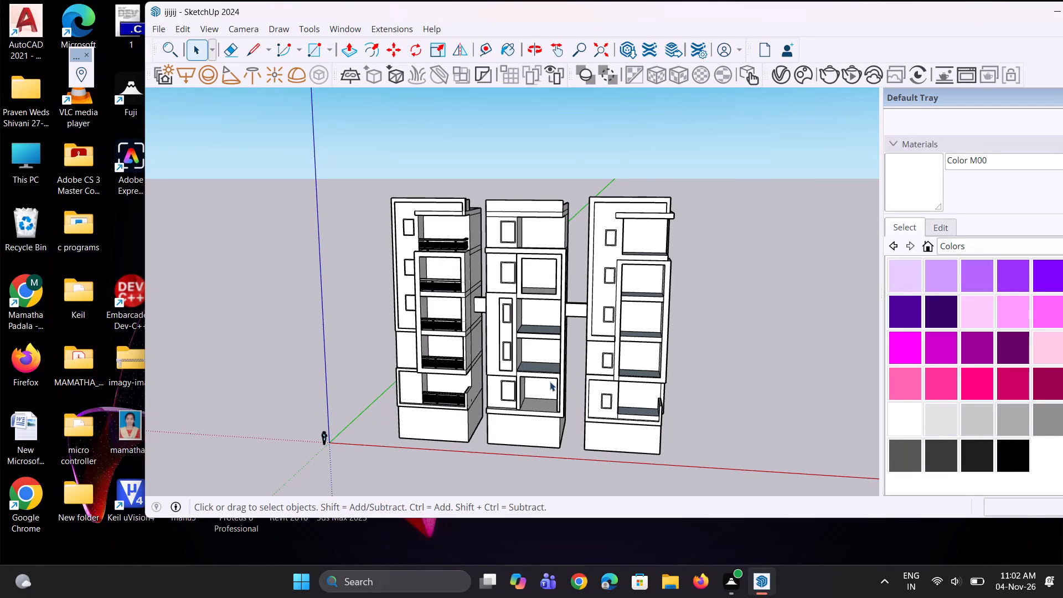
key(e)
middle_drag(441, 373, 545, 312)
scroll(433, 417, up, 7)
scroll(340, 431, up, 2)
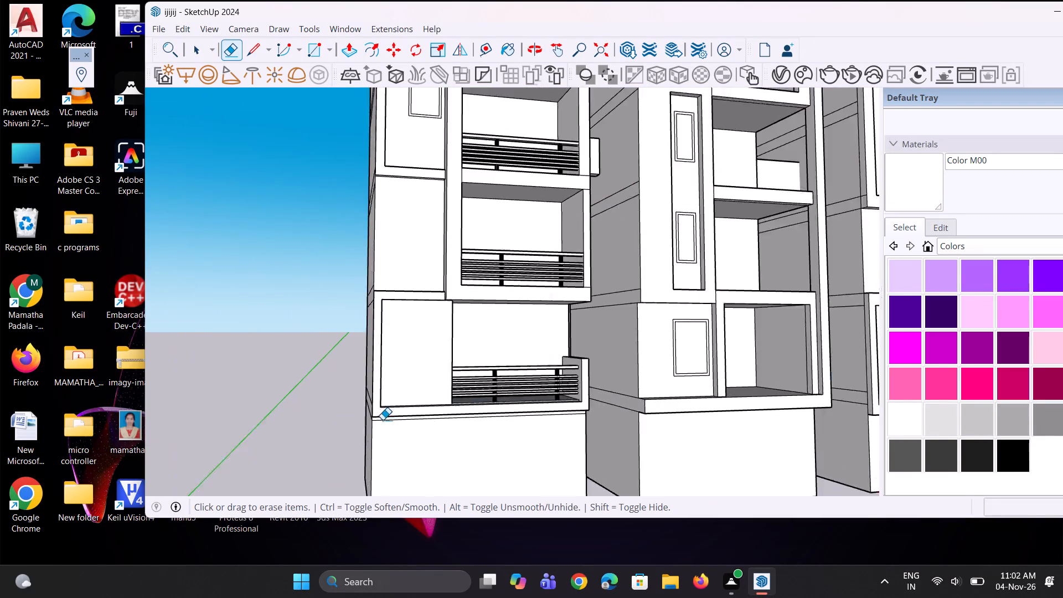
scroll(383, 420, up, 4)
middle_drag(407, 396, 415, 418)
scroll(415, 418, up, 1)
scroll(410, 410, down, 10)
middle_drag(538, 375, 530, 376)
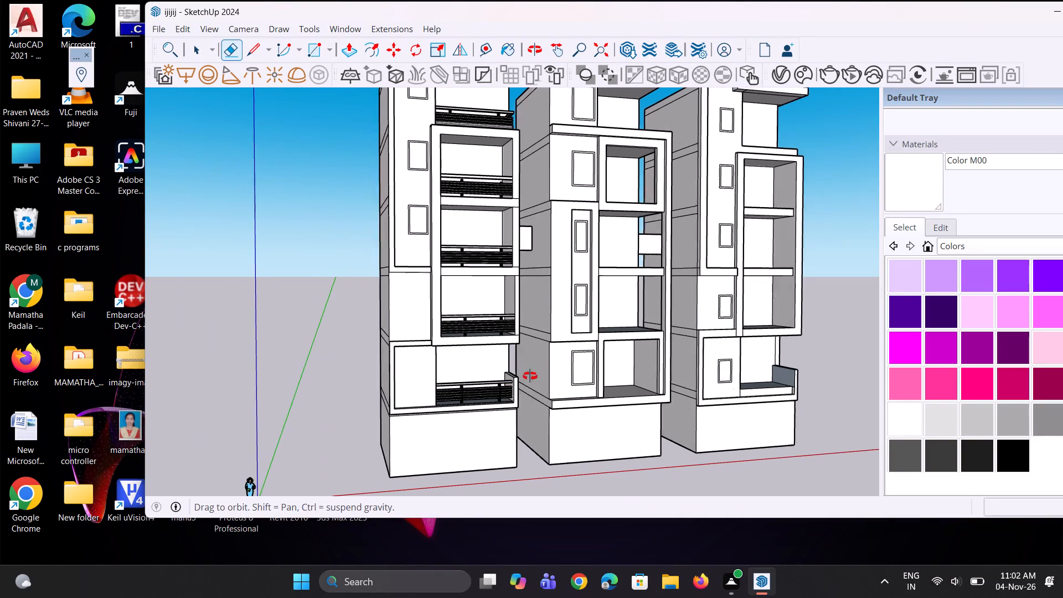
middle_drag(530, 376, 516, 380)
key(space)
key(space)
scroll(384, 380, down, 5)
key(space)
Copy the inner face of the lowest window on the tower without railings at the row's far end into the open space beside it.
middle_drag(740, 323, 674, 307)
scroll(625, 373, up, 6)
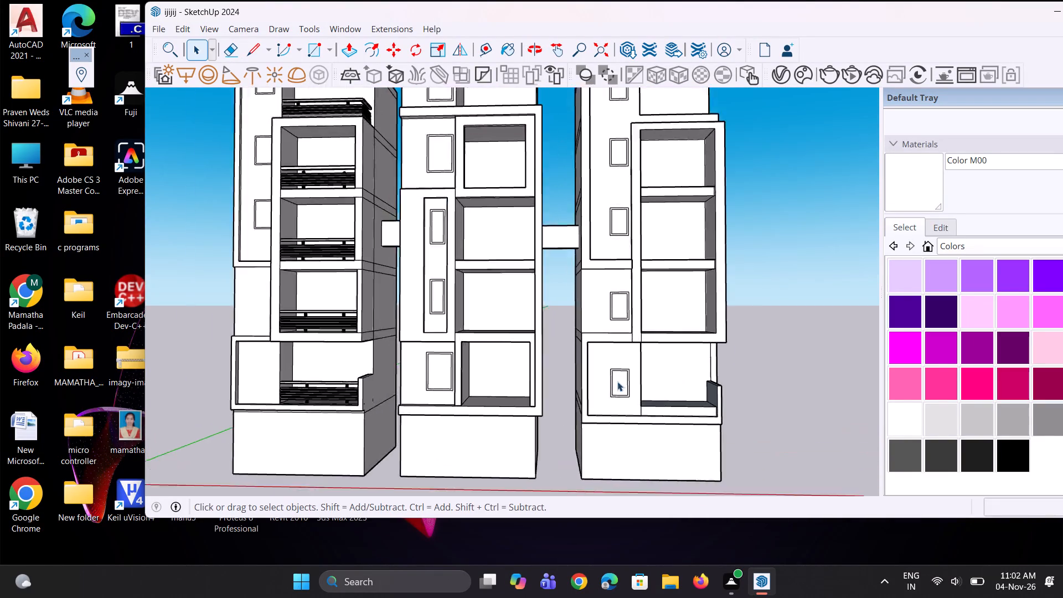
scroll(617, 382, up, 2)
click(617, 382)
scroll(459, 341, down, 8)
key(m)
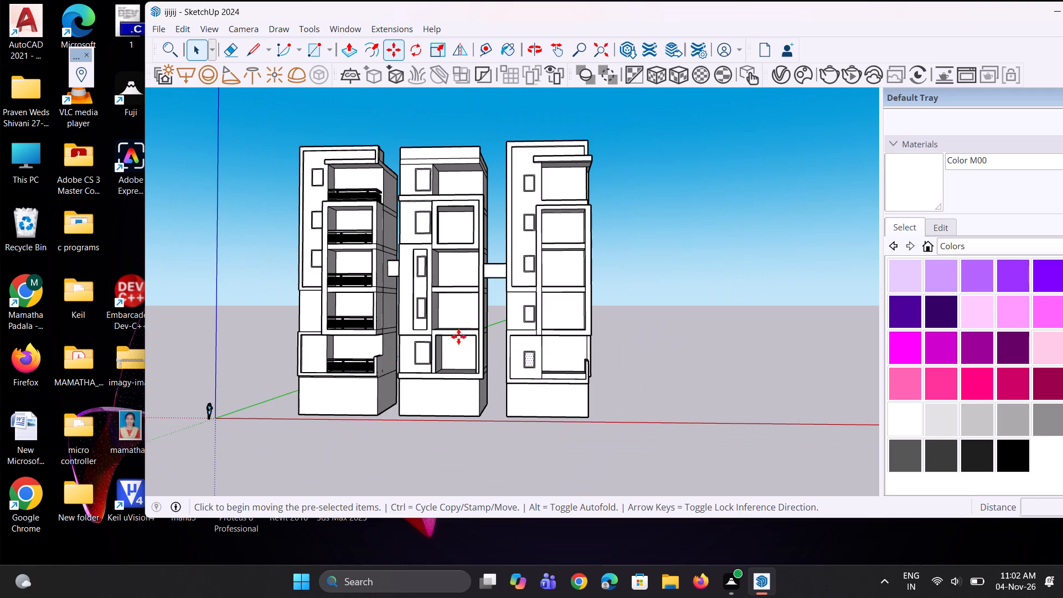
scroll(546, 350, up, 7)
click(510, 370)
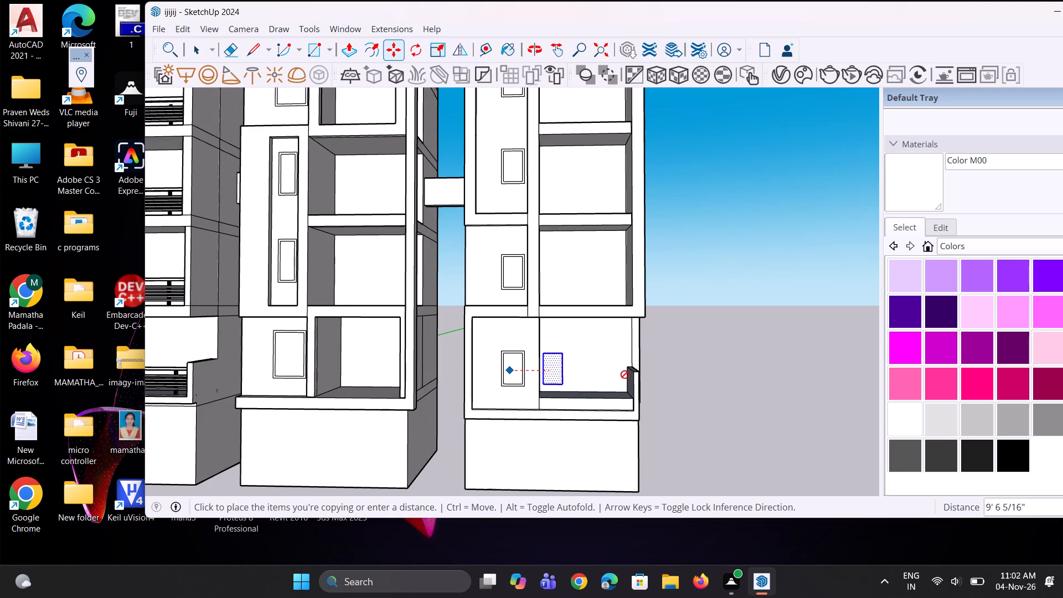
click(762, 371)
key(space)
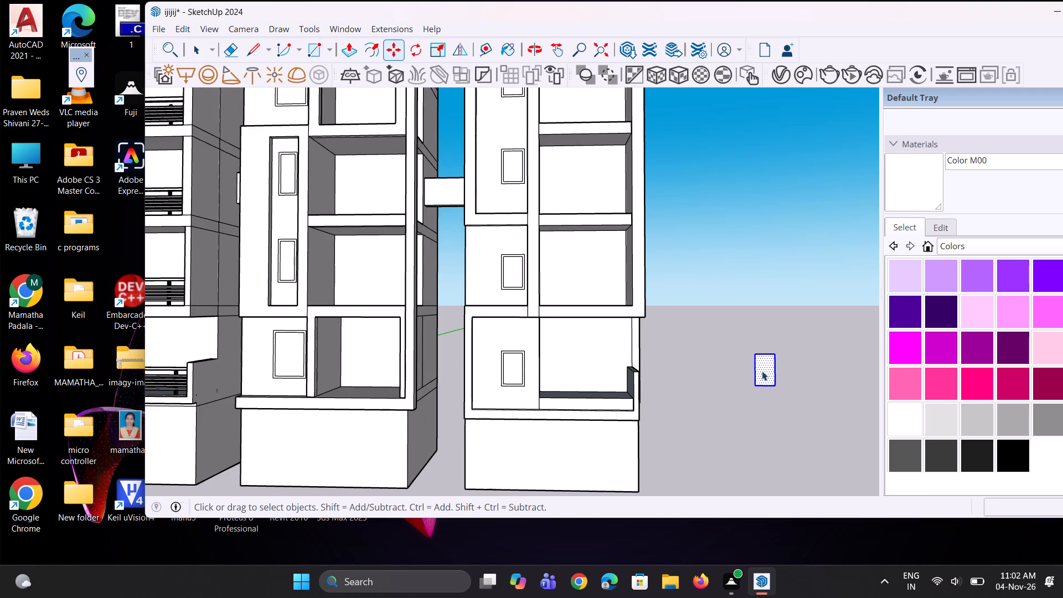
key(space)
click(672, 408)
Extrude the copied window face 3" with Push/Pull to form a thin panel.
scroll(609, 382, down, 3)
scroll(714, 390, up, 1)
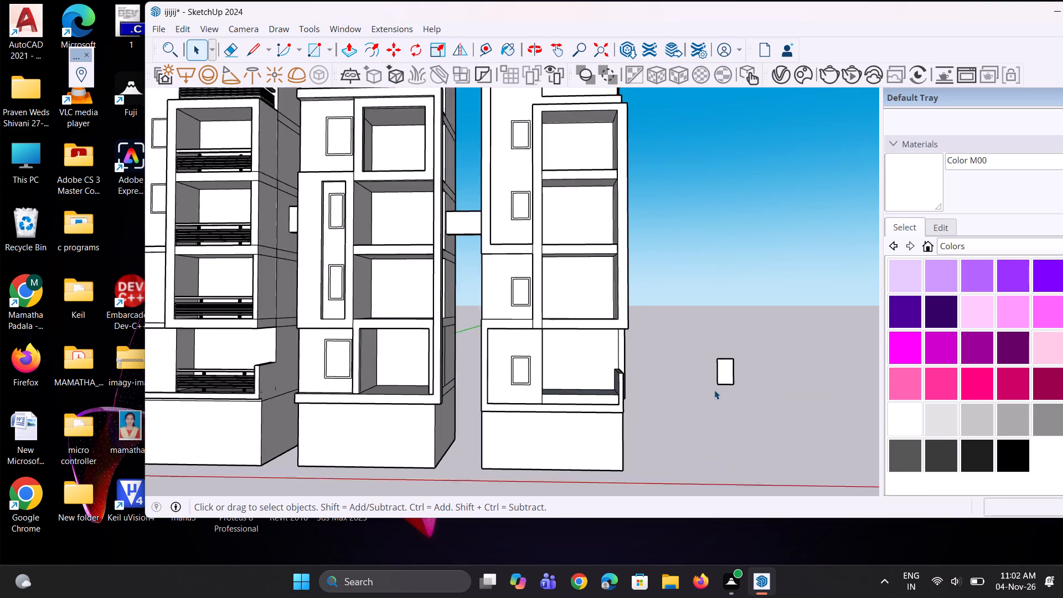
scroll(714, 390, up, 2)
key(p)
scroll(714, 390, up, 2)
scroll(747, 359, up, 8)
click(730, 358)
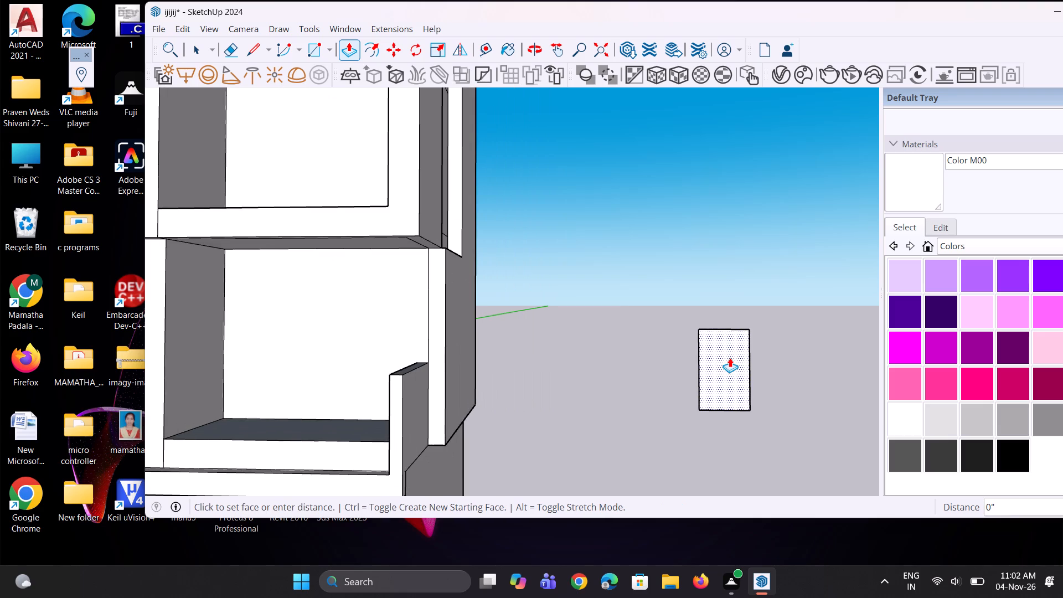
key(3)
key(shift+quotedbl)
key(Return)
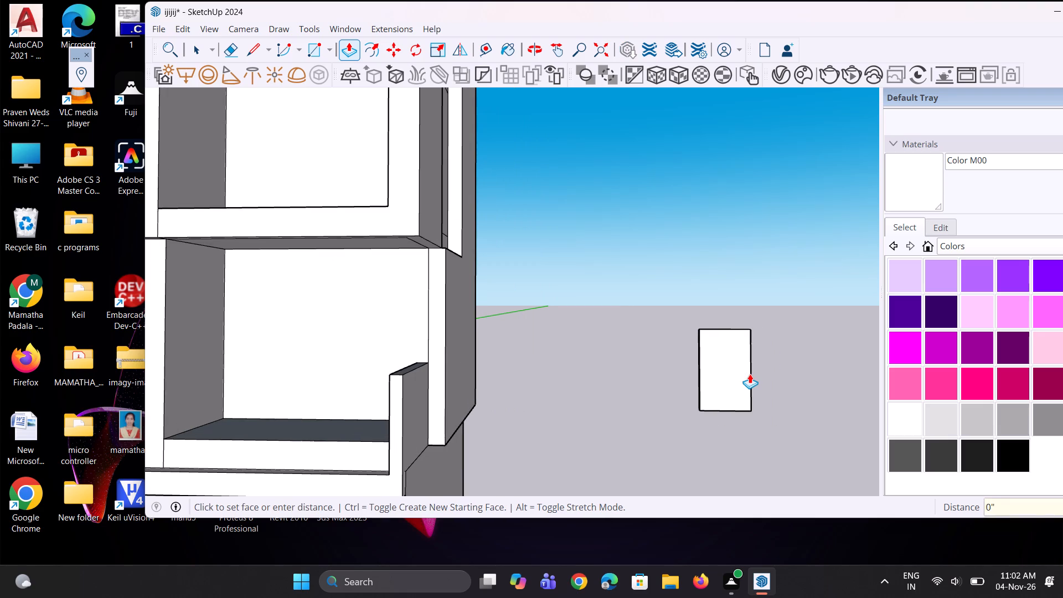
key(space)
key(space)
Offset the window panel's front outline inward by about 3 13/16" to mark a frame border.
scroll(703, 379, up, 2)
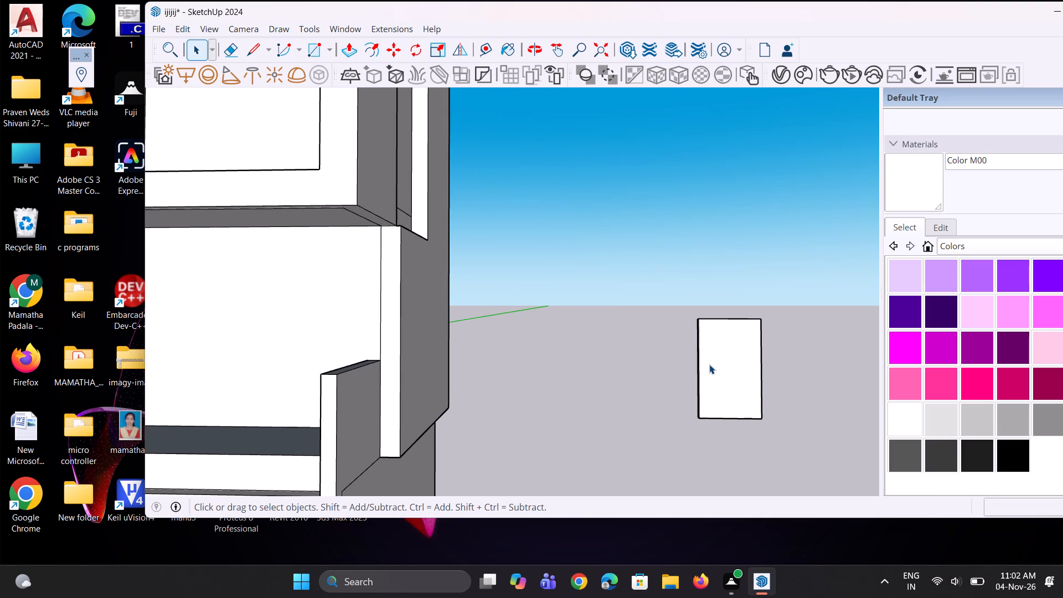
key(f)
click(702, 353)
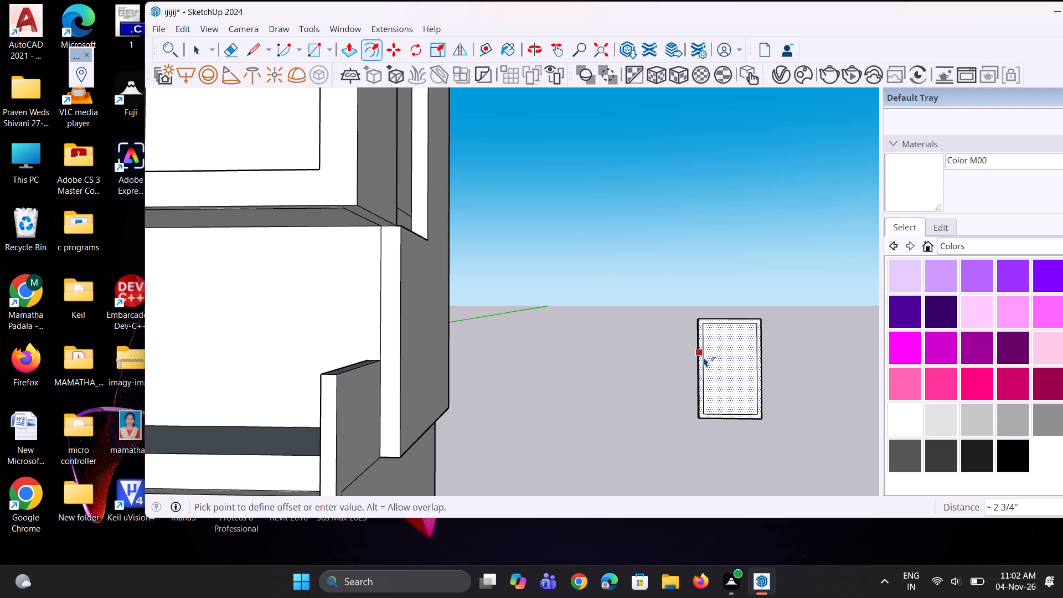
click(705, 358)
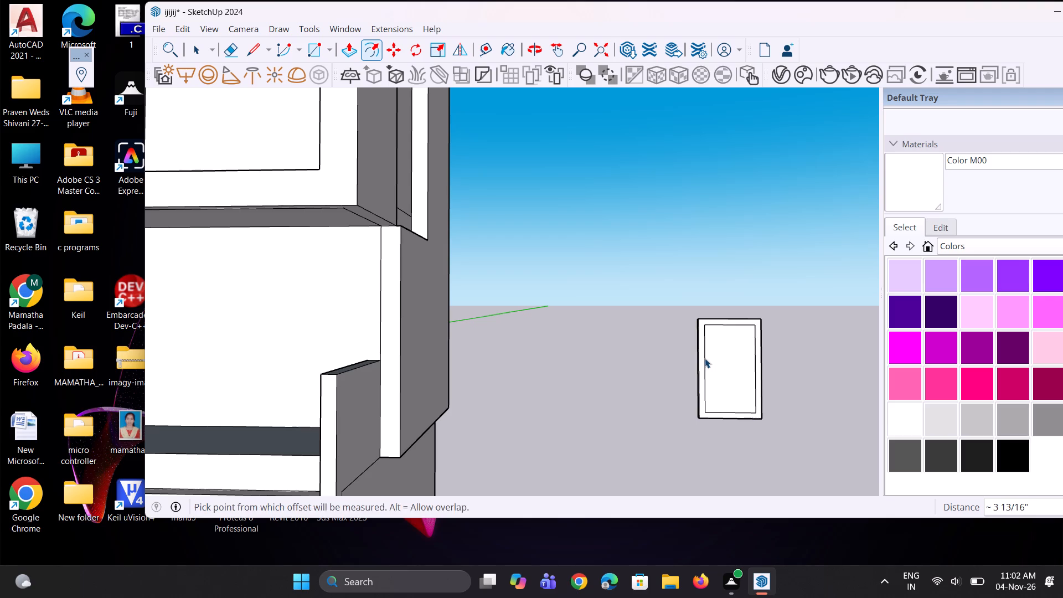
key(space)
key(space)
click(656, 380)
Extrude the border around the window panel 3" forward to form a raised frame.
scroll(659, 374, down, 2)
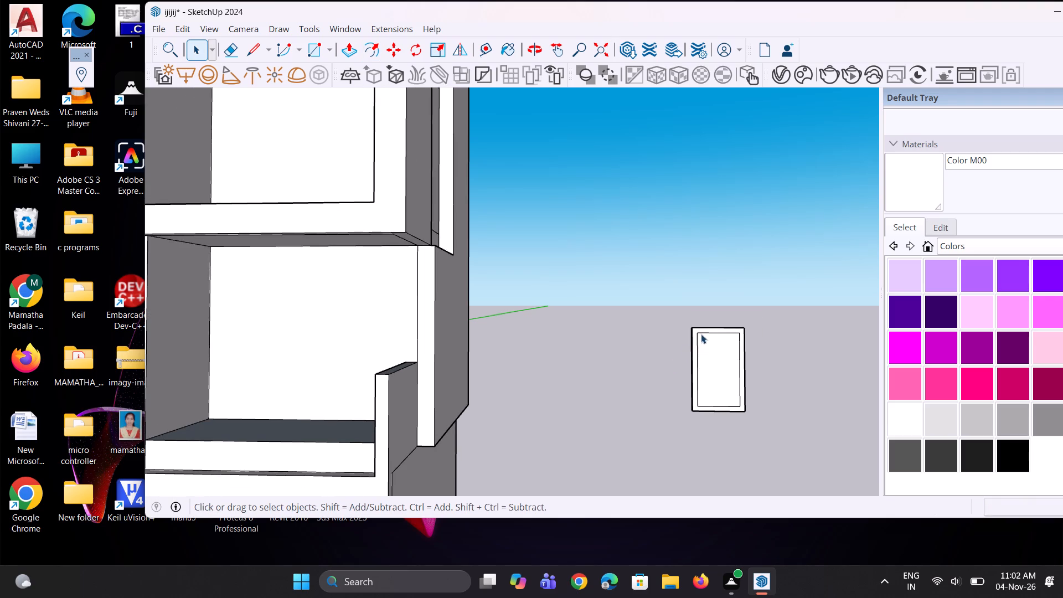
key(p)
scroll(711, 349, up, 6)
click(694, 373)
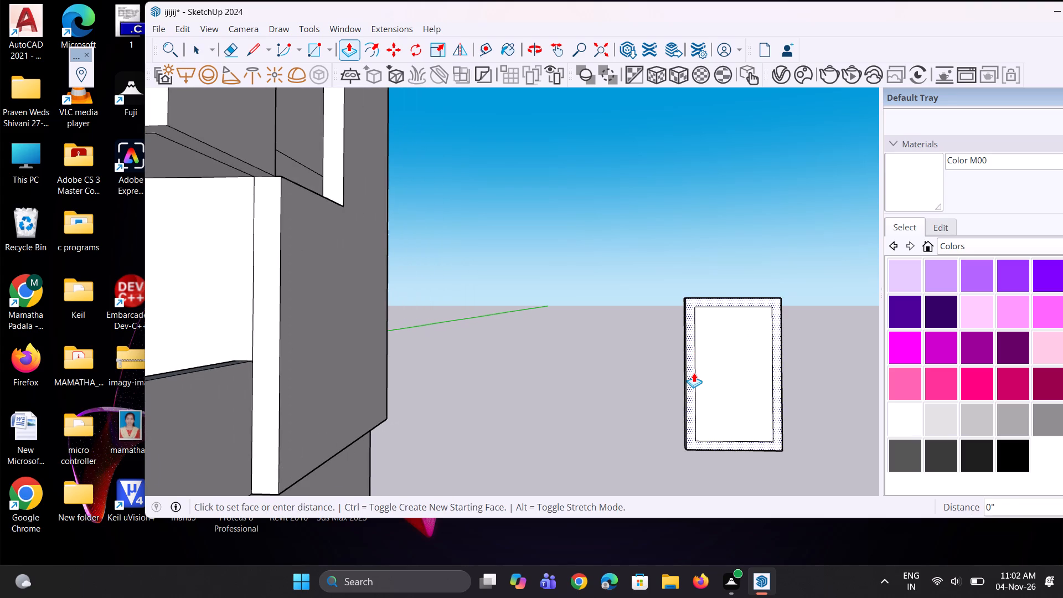
text(3")
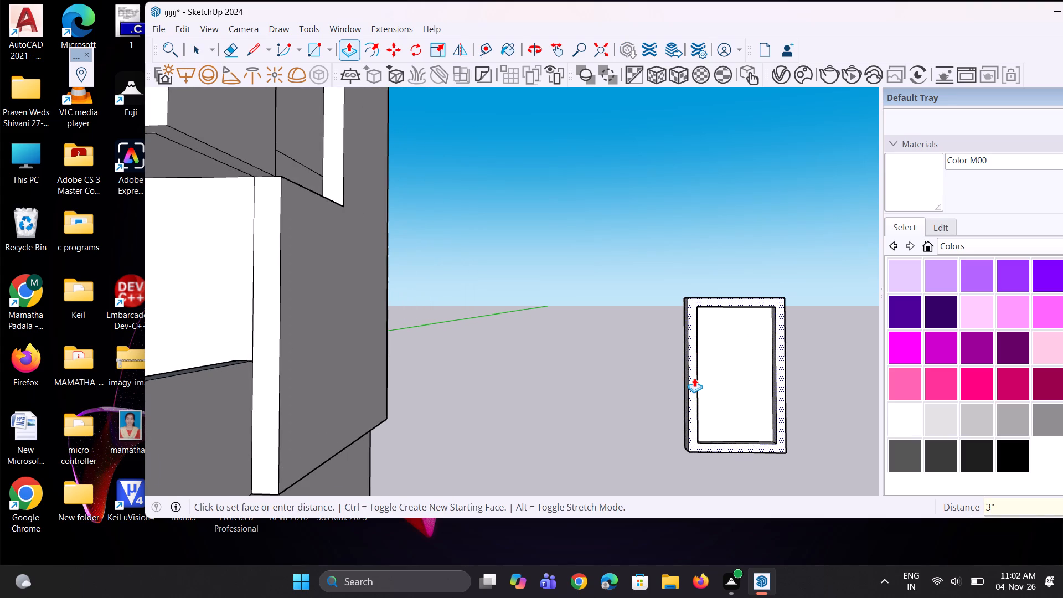
key(Return)
key(space)
scroll(692, 373, down, 4)
key(space)
key(space)
key(space)
Paint the window's inner pane with Translucent Glass Gray from the Glass and Mirrors materials.
scroll(690, 369, down, 4)
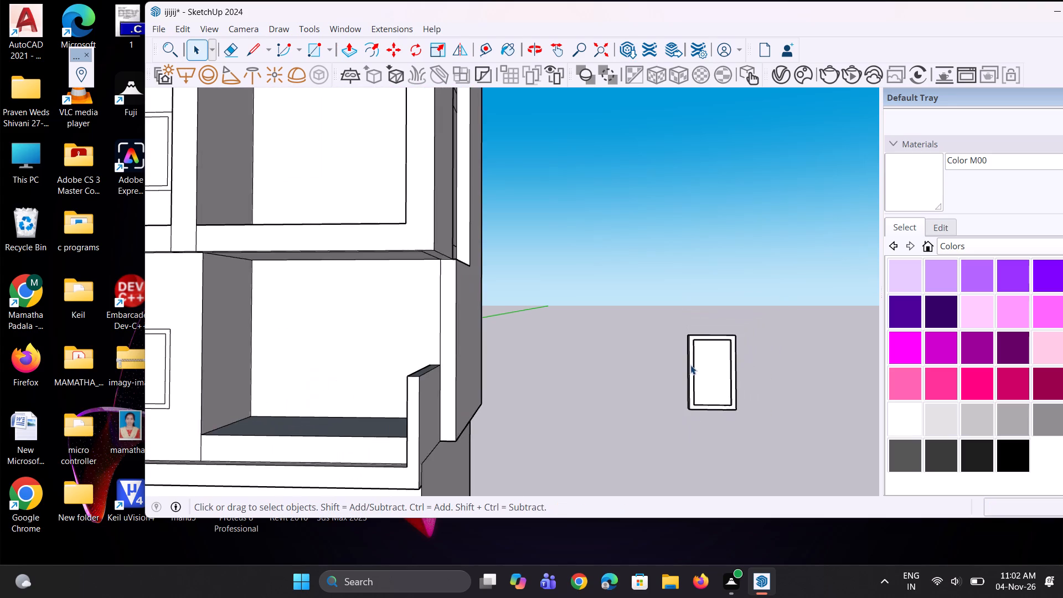
scroll(690, 363, down, 3)
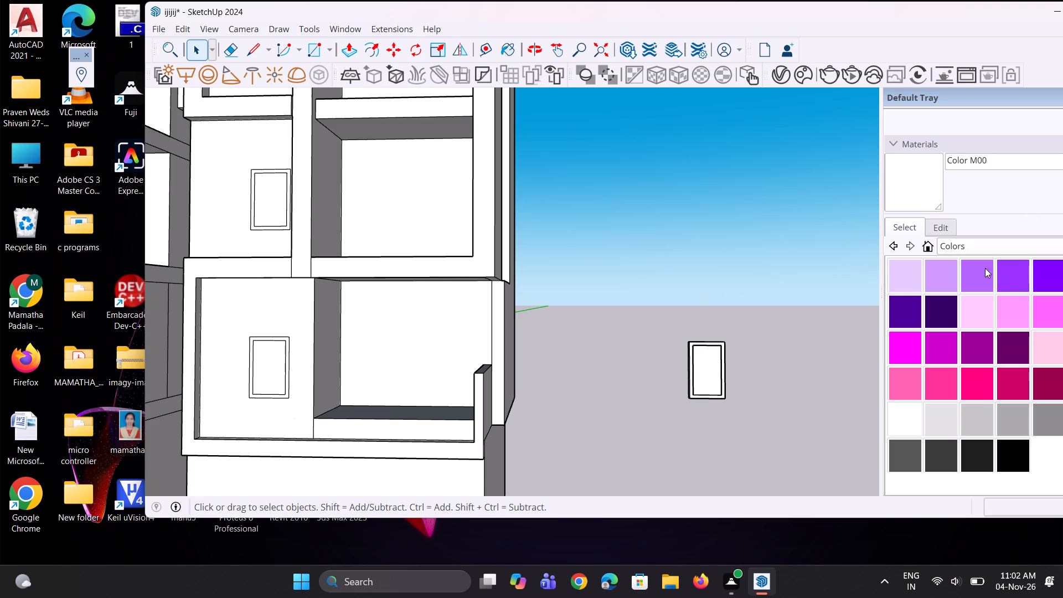
click(976, 248)
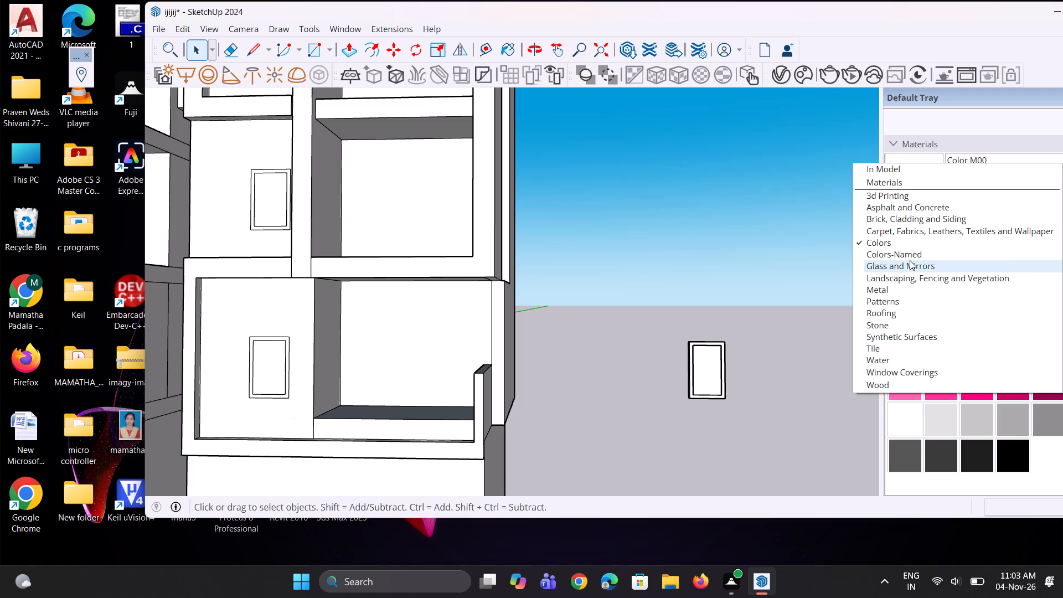
click(910, 260)
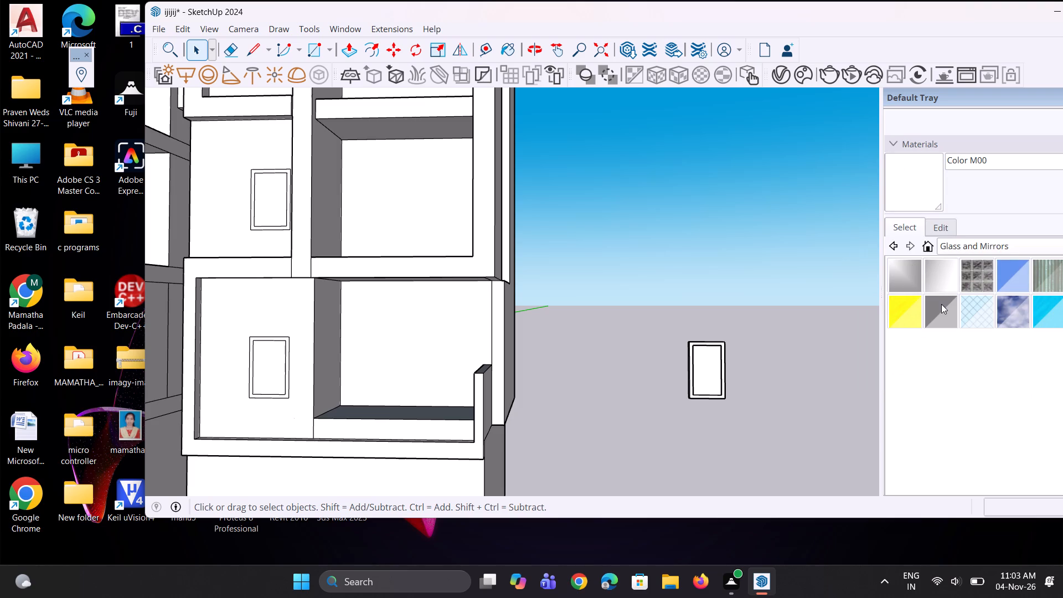
click(941, 305)
scroll(719, 373, up, 2)
click(713, 370)
scroll(654, 387, down, 5)
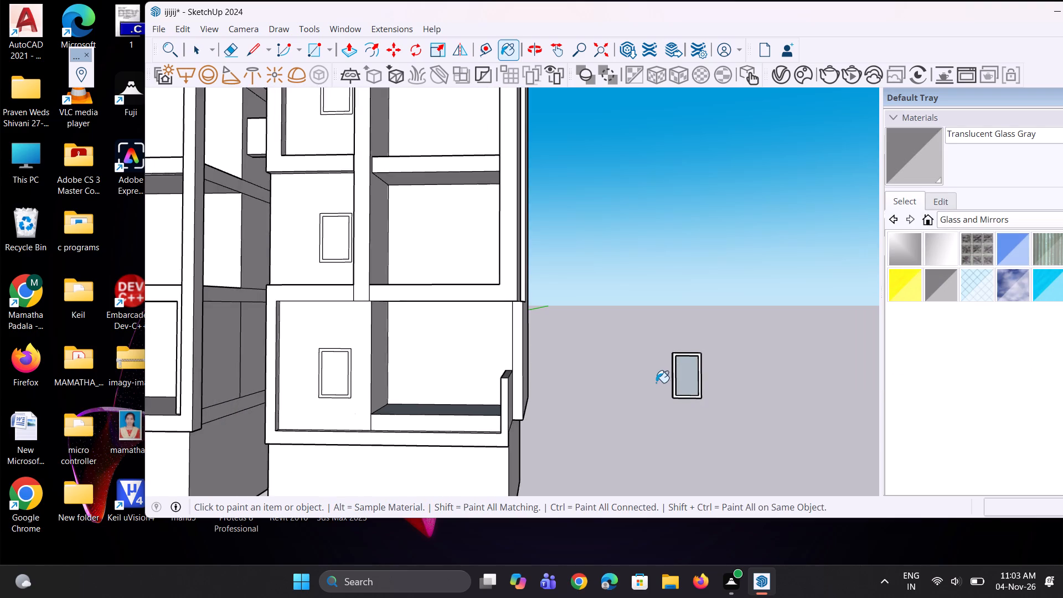
scroll(657, 383, up, 1)
middle_click(657, 383)
key(space)
scroll(679, 404, up, 3)
key(space)
key(space)
key(space)
Select the whole freestanding glazed window, frame and pane, and make it a group.
scroll(679, 404, up, 2)
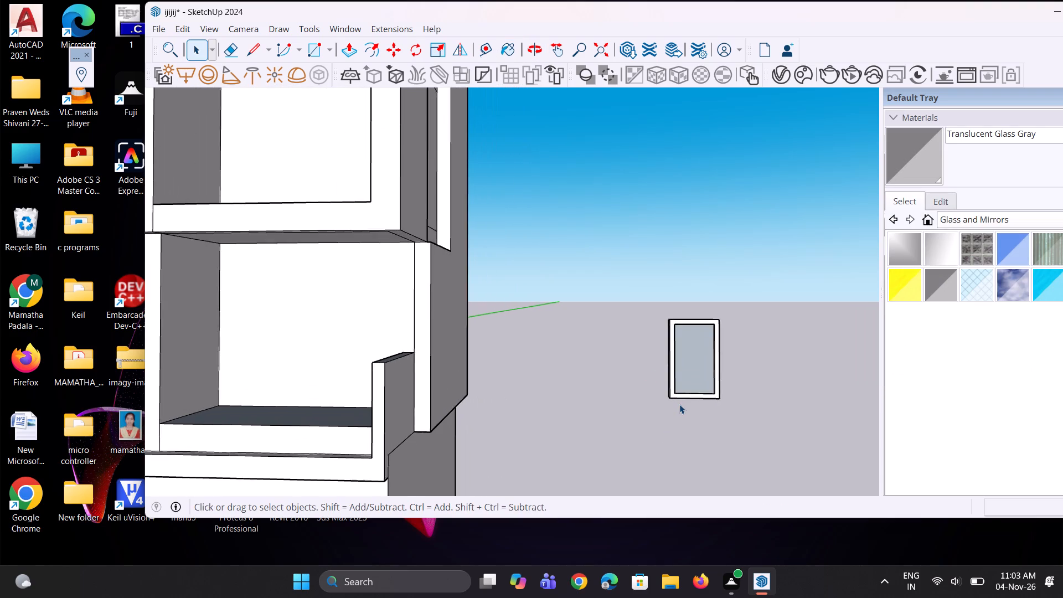
scroll(680, 403, up, 6)
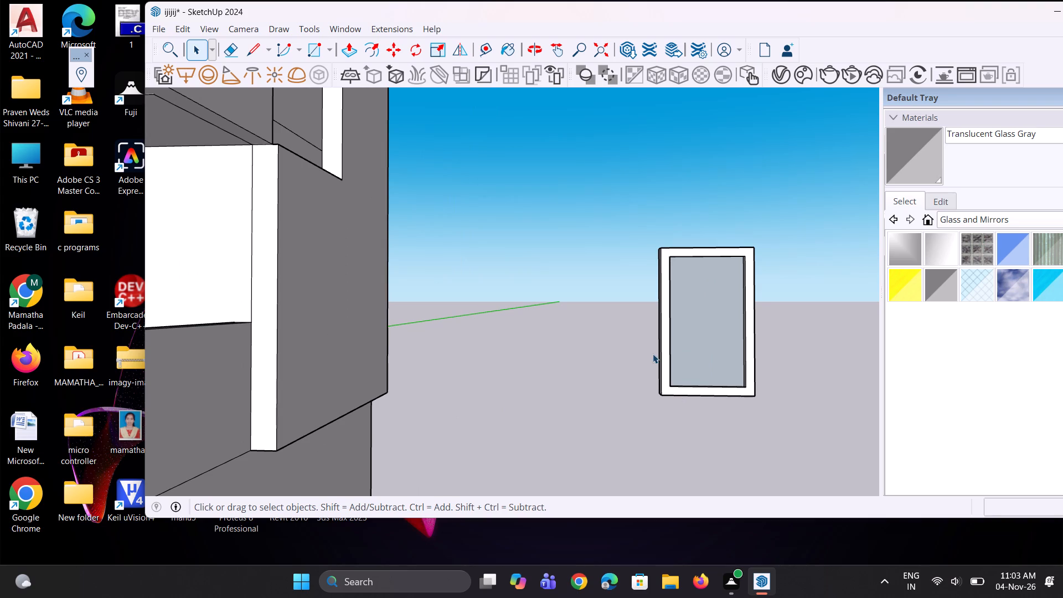
scroll(653, 352, down, 9)
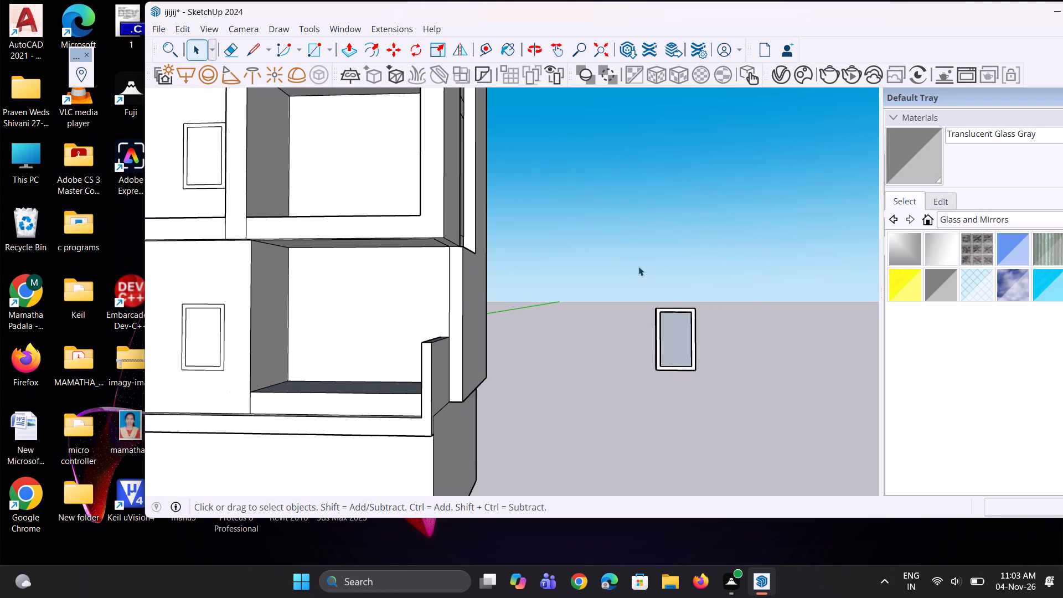
drag(638, 266, 722, 378)
right_click(622, 316)
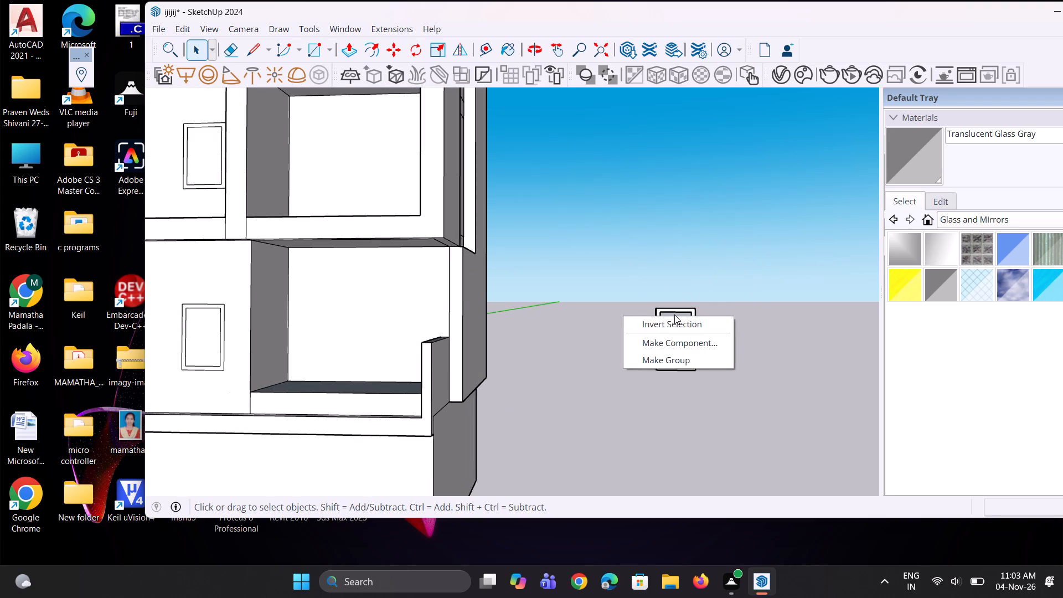
click(713, 243)
scroll(659, 312, up, 11)
drag(443, 79, 664, 432)
drag(483, 96, 757, 436)
right_click(711, 380)
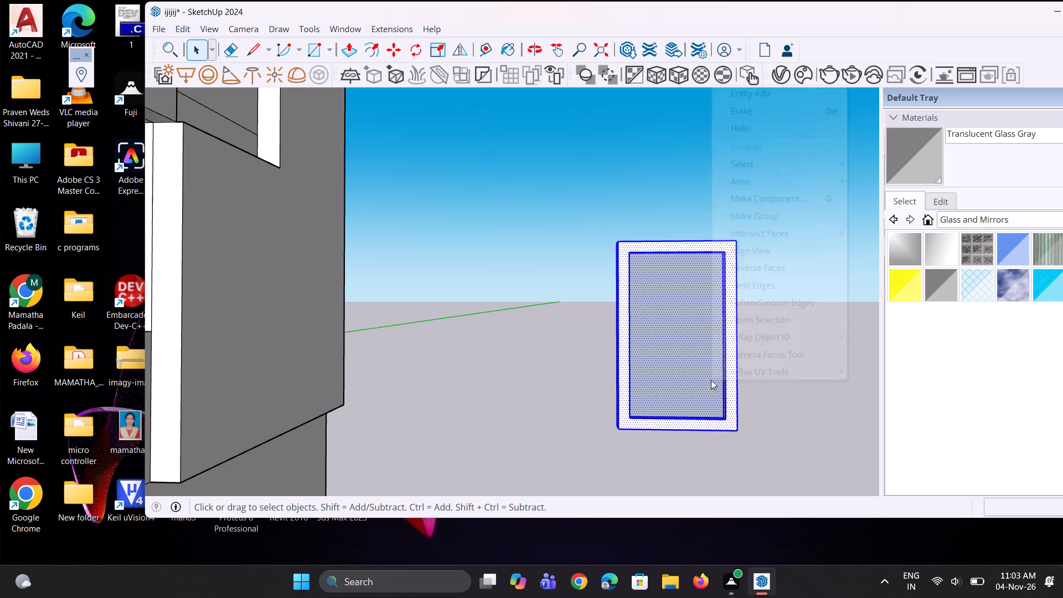
click(751, 223)
Push the inner face of the end tower's lowest window into the wall by 2' 10 1/2".
scroll(690, 229, down, 3)
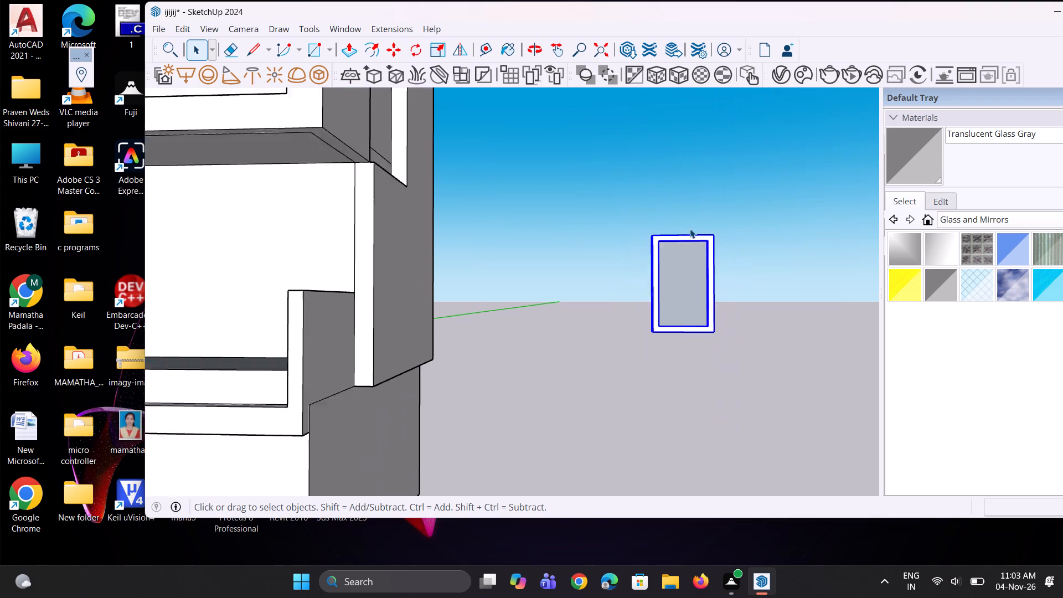
scroll(690, 229, down, 9)
scroll(690, 229, up, 1)
scroll(692, 229, down, 6)
middle_drag(523, 250, 523, 292)
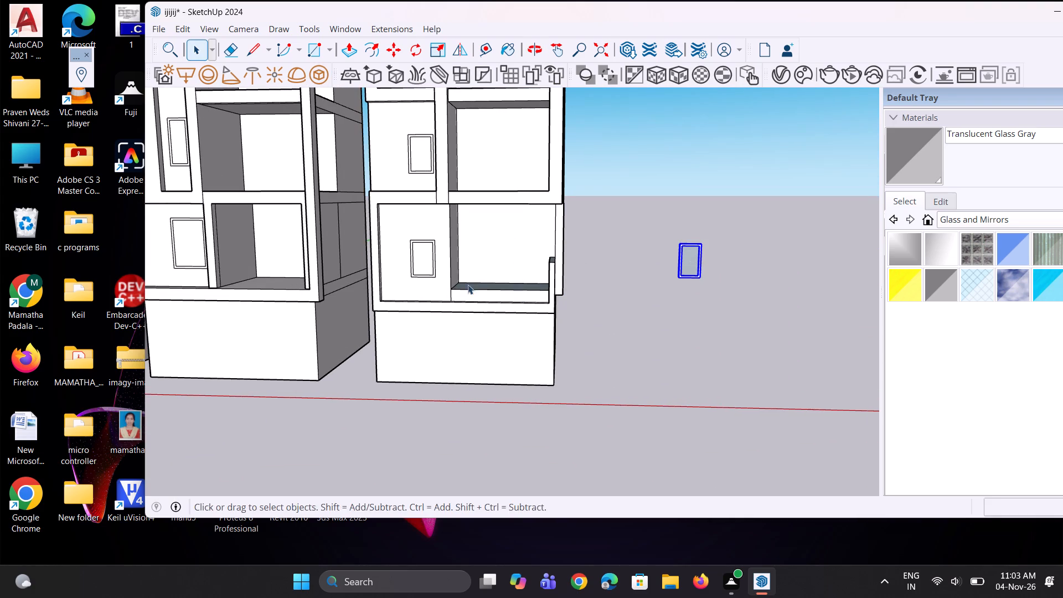
key(p)
scroll(339, 235, up, 5)
scroll(443, 259, up, 8)
click(411, 283)
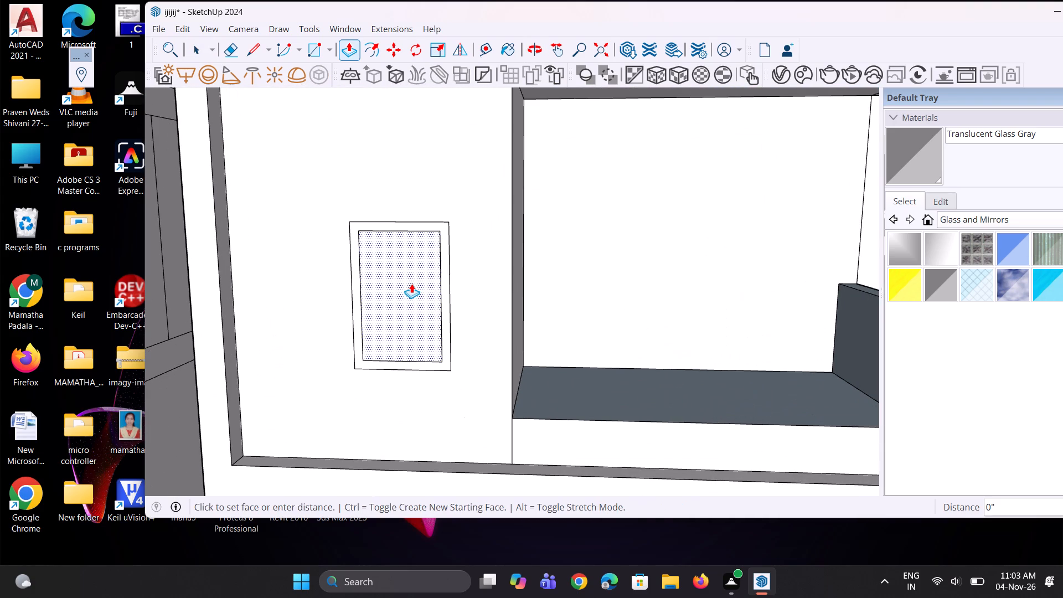
click(419, 261)
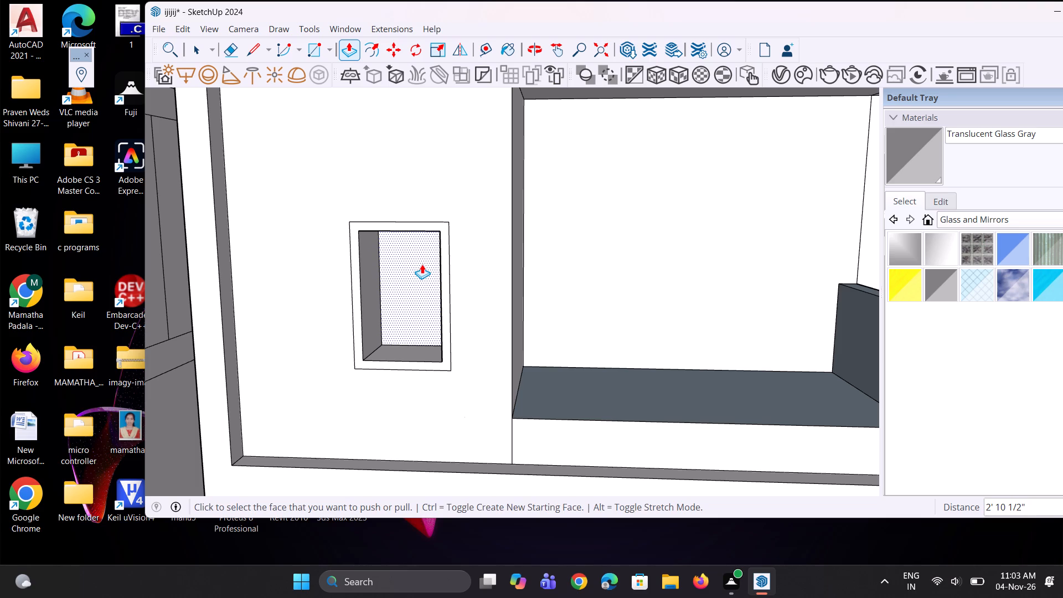
Repeat the same push depth on the inner faces of the next two windows above on the end tower.
scroll(422, 264, up, 1)
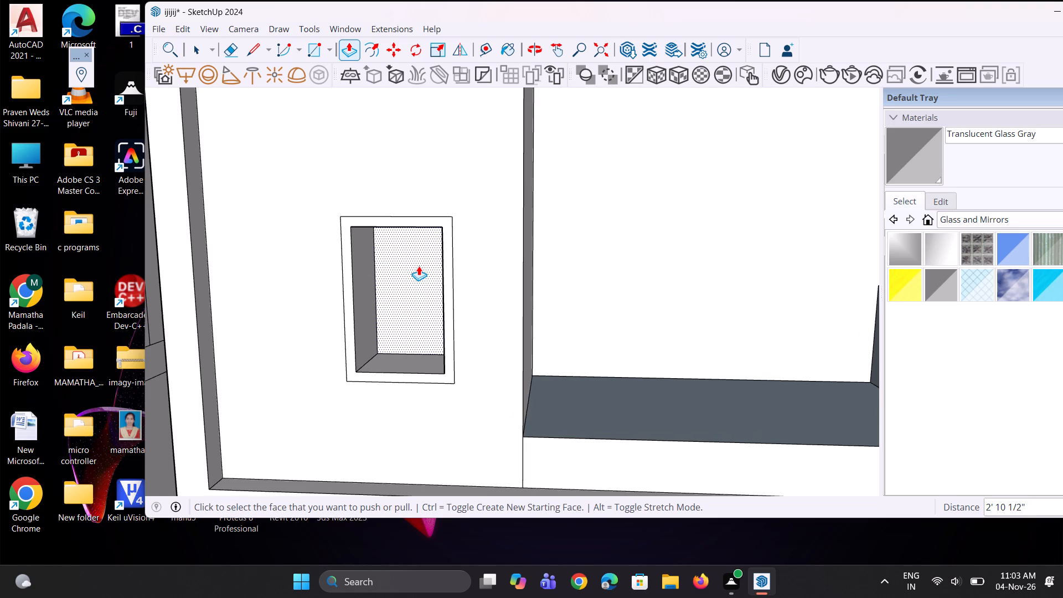
scroll(425, 308, down, 2)
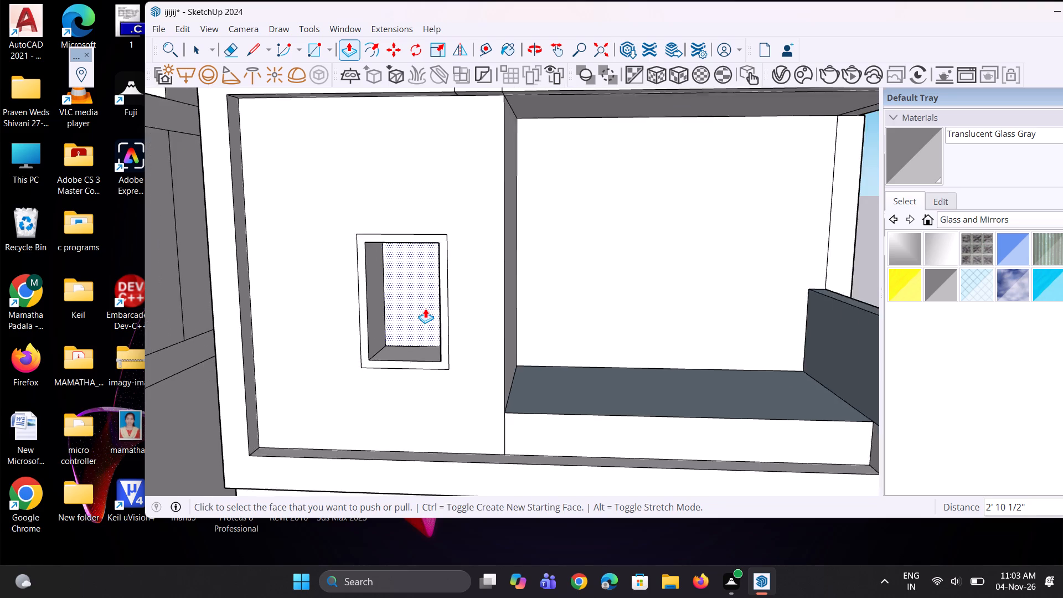
scroll(425, 308, down, 7)
scroll(421, 128, up, 1)
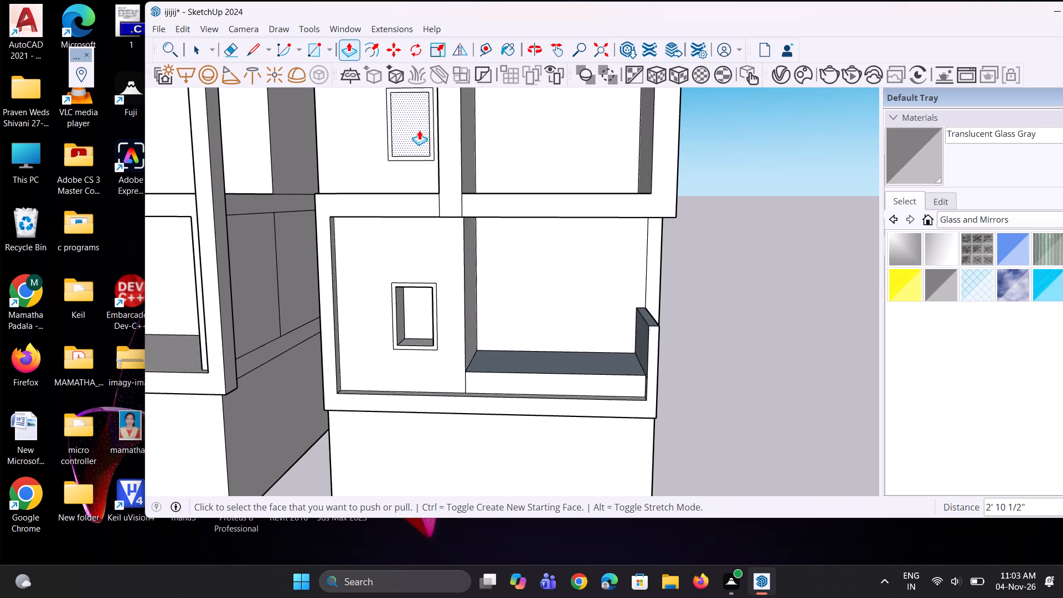
scroll(419, 130, up, 2)
double_click(418, 131)
scroll(460, 293, down, 10)
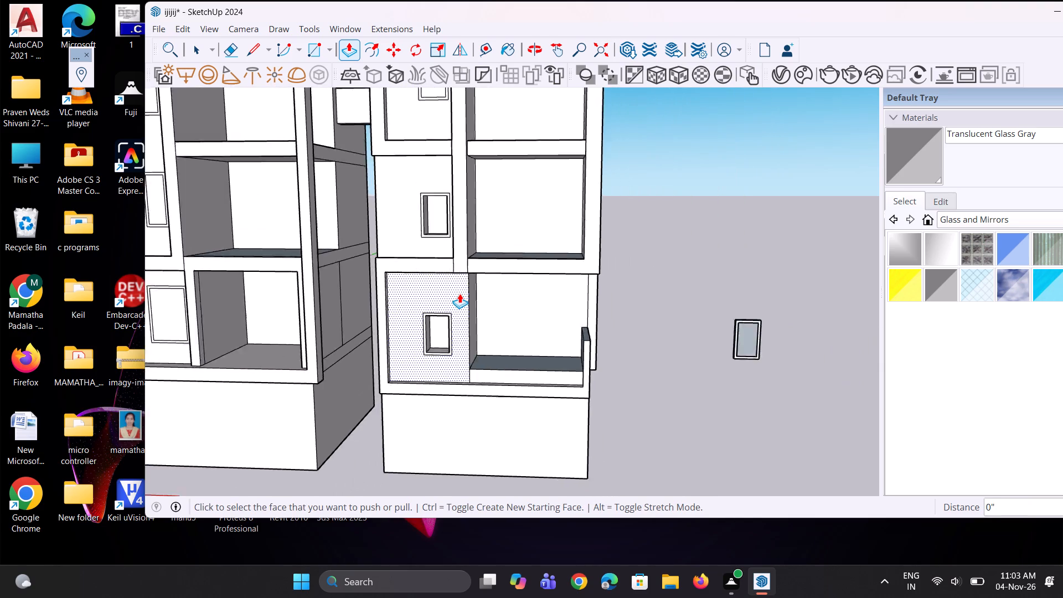
scroll(460, 293, down, 8)
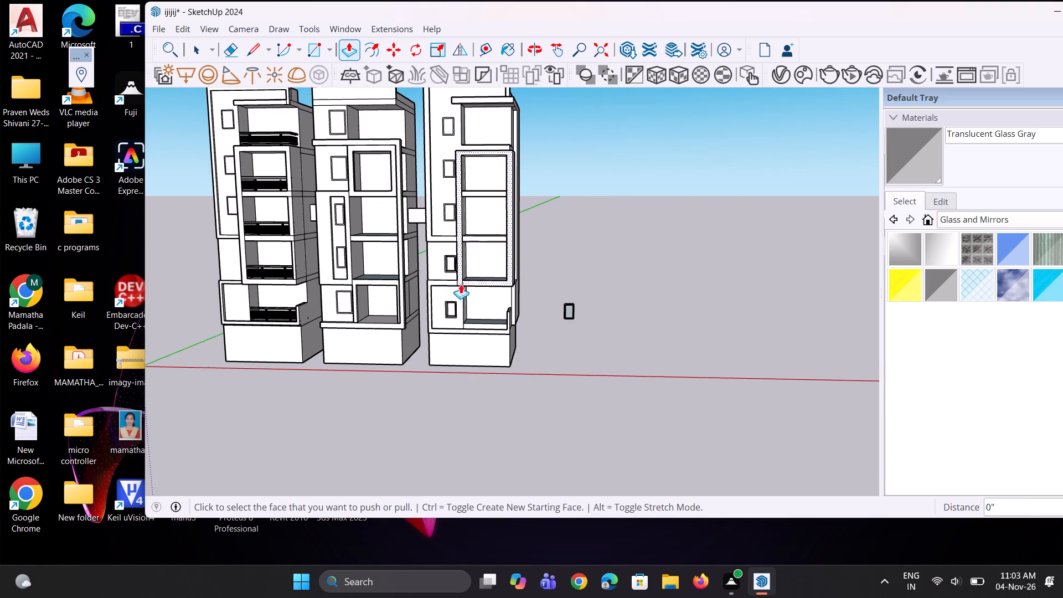
scroll(458, 226, up, 16)
double_click(441, 204)
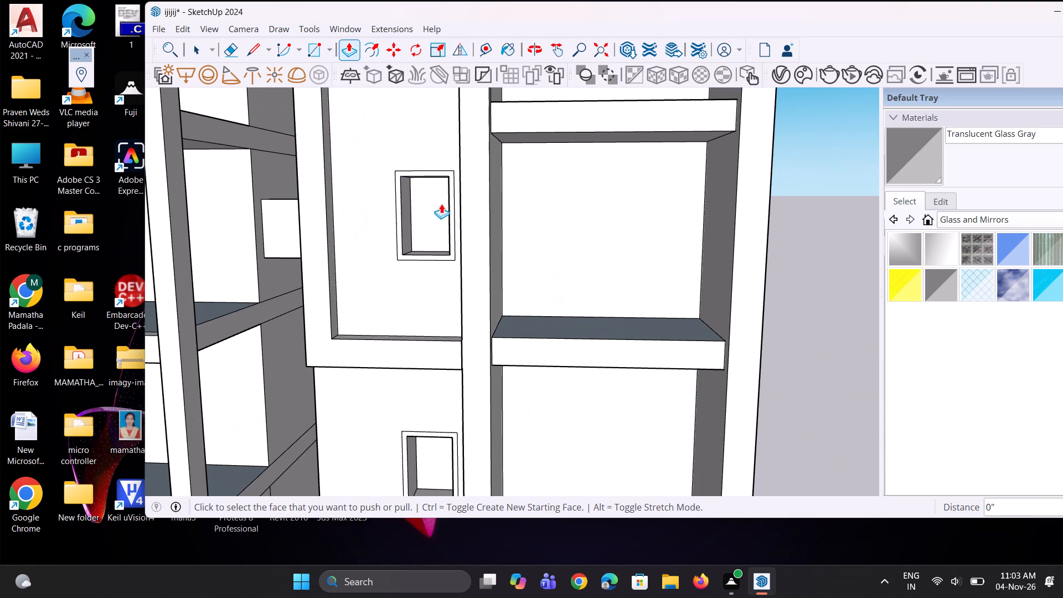
Repeat the same push depth on the inner faces of the two uppermost windows on the end tower.
scroll(507, 342, down, 17)
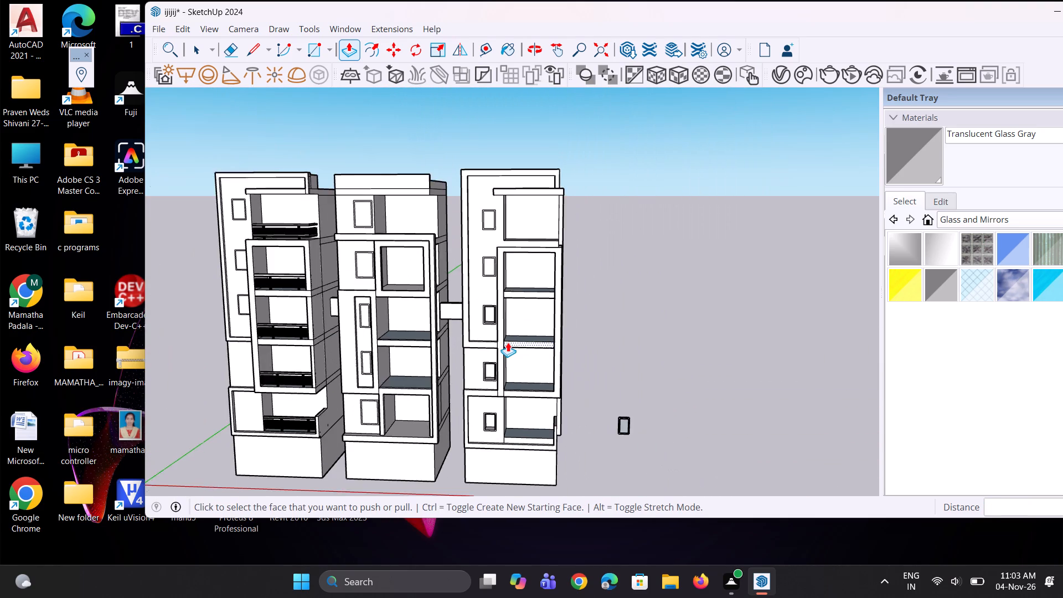
scroll(466, 257, up, 9)
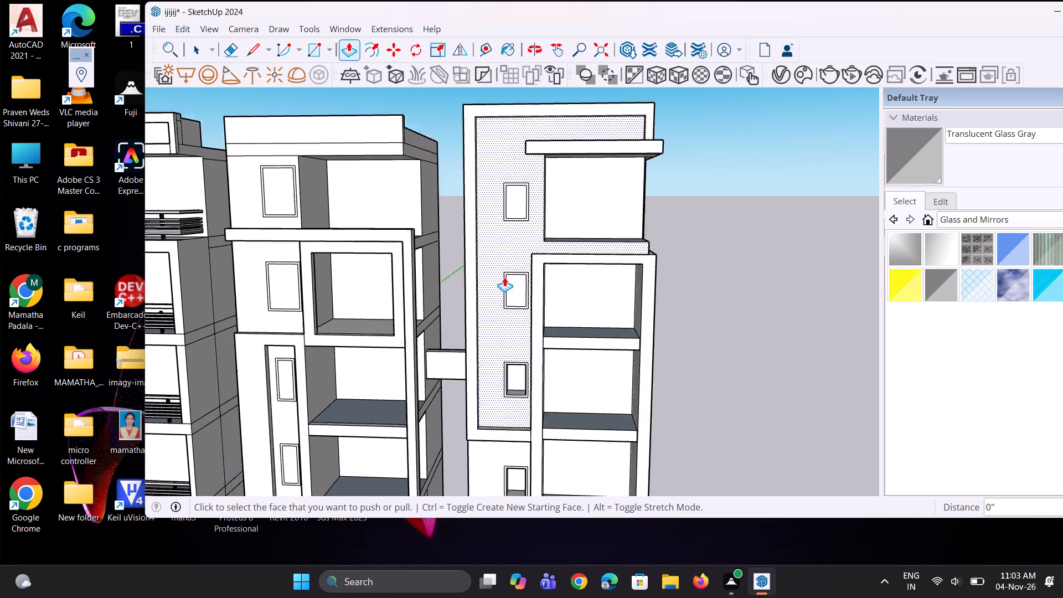
scroll(504, 277, up, 7)
double_click(527, 302)
scroll(485, 358, down, 3)
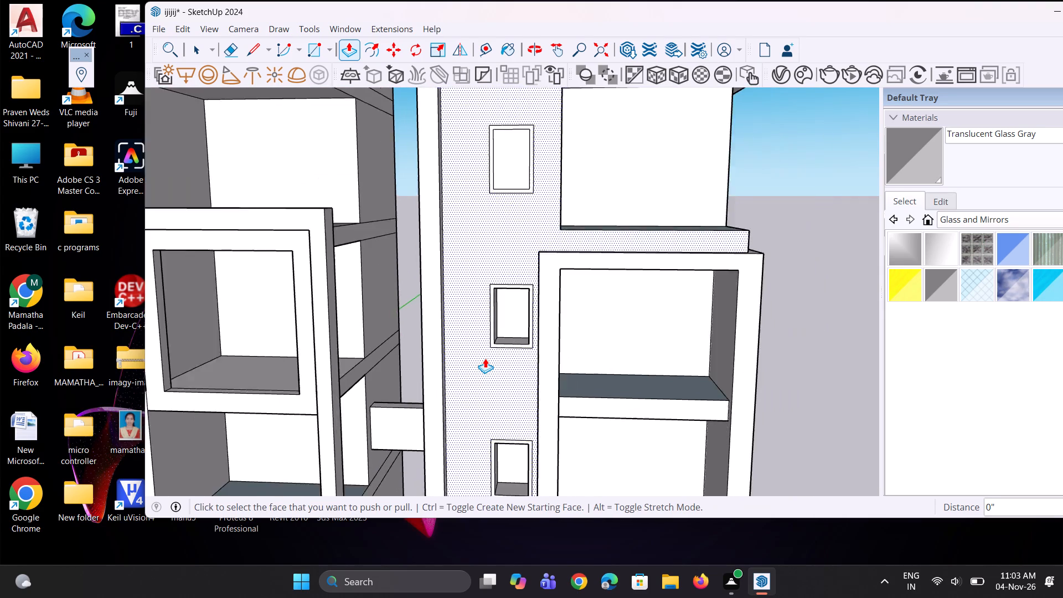
scroll(485, 358, down, 7)
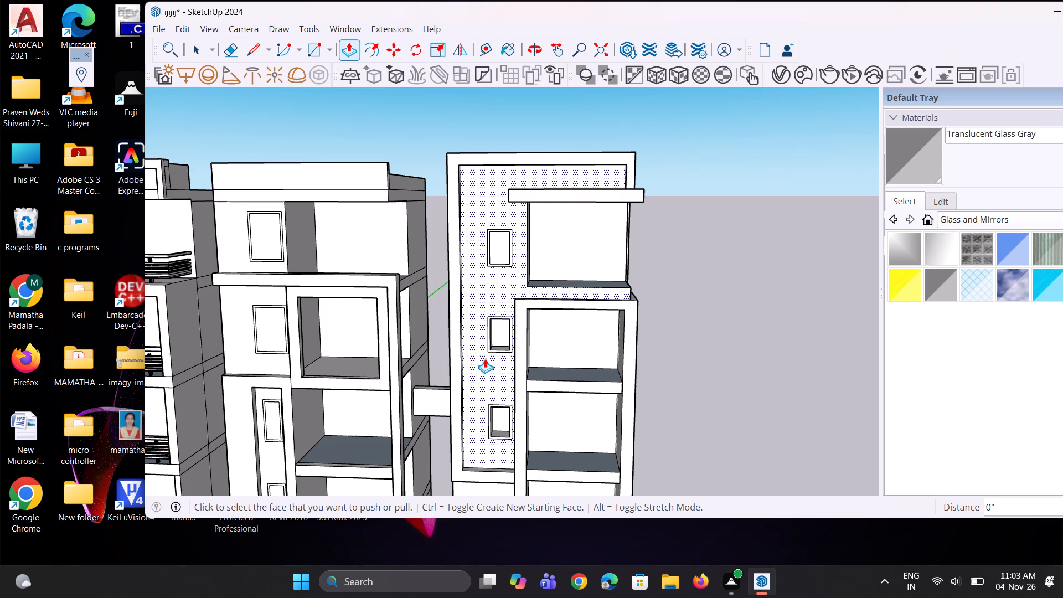
scroll(489, 351, up, 4)
scroll(515, 254, up, 4)
double_click(502, 187)
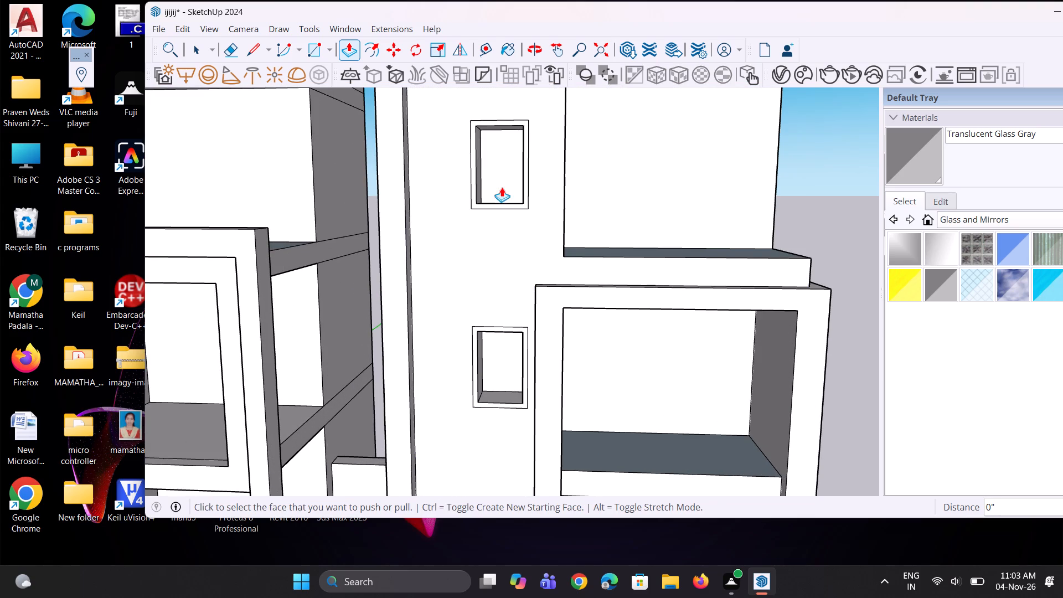
scroll(494, 250, down, 11)
key(space)
scroll(494, 251, down, 6)
key(space)
key(space)
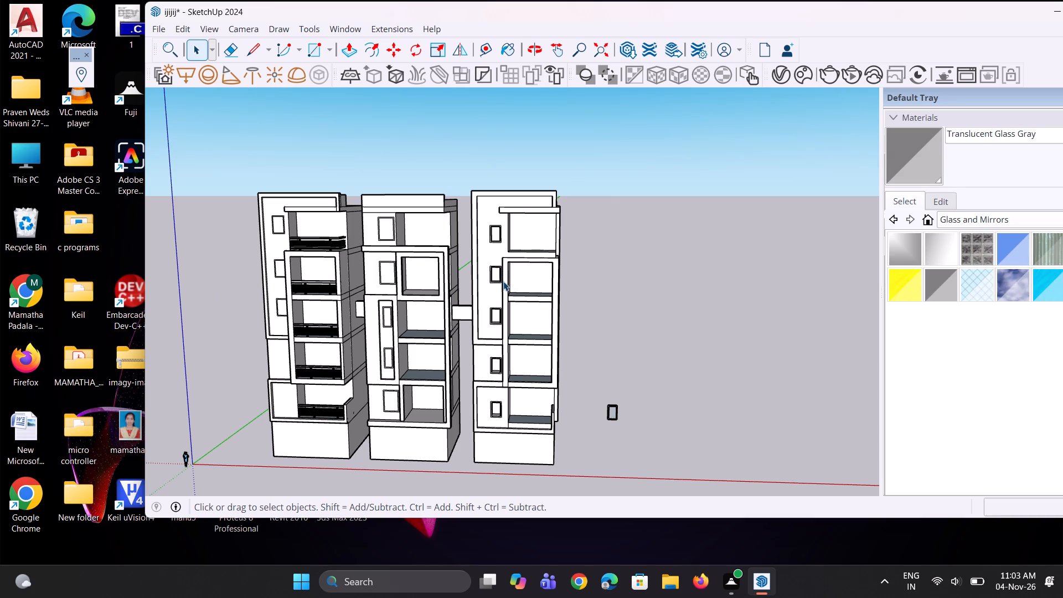
Move the freestanding glazed window group by its bottom corner into the end tower's lowest window opening, matching the opening's corner endpoint.
scroll(510, 274, down, 2)
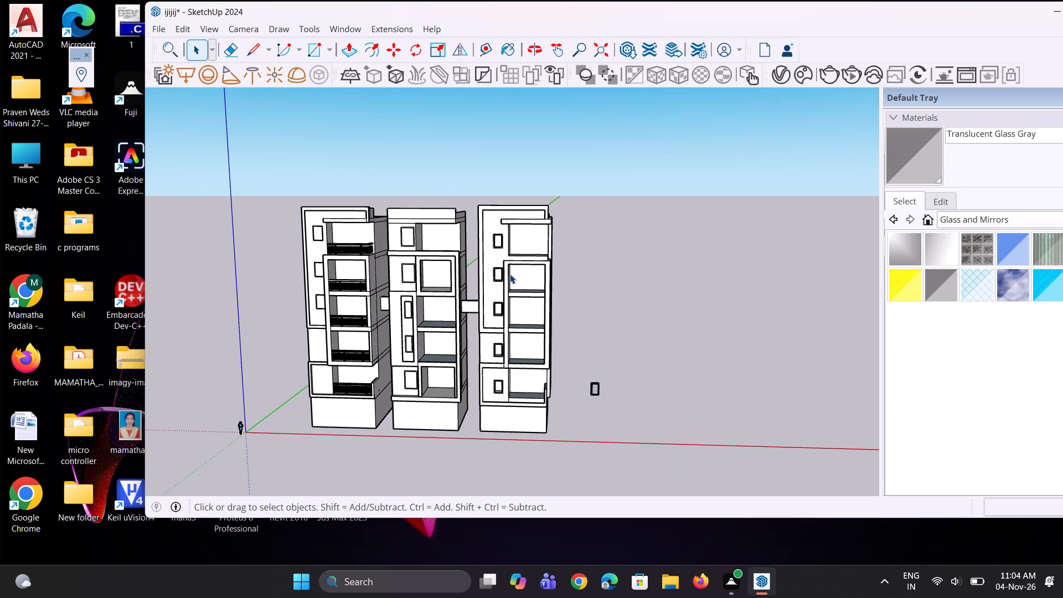
scroll(545, 329, up, 6)
scroll(586, 404, up, 1)
scroll(591, 333, down, 4)
scroll(625, 438, up, 2)
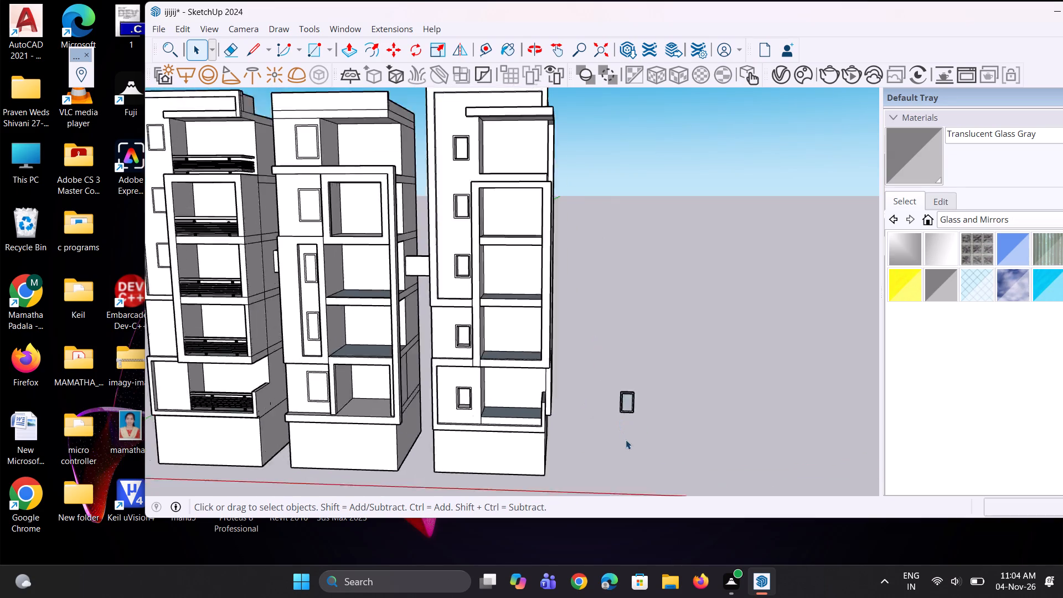
scroll(626, 440, up, 6)
click(625, 378)
scroll(628, 388, up, 11)
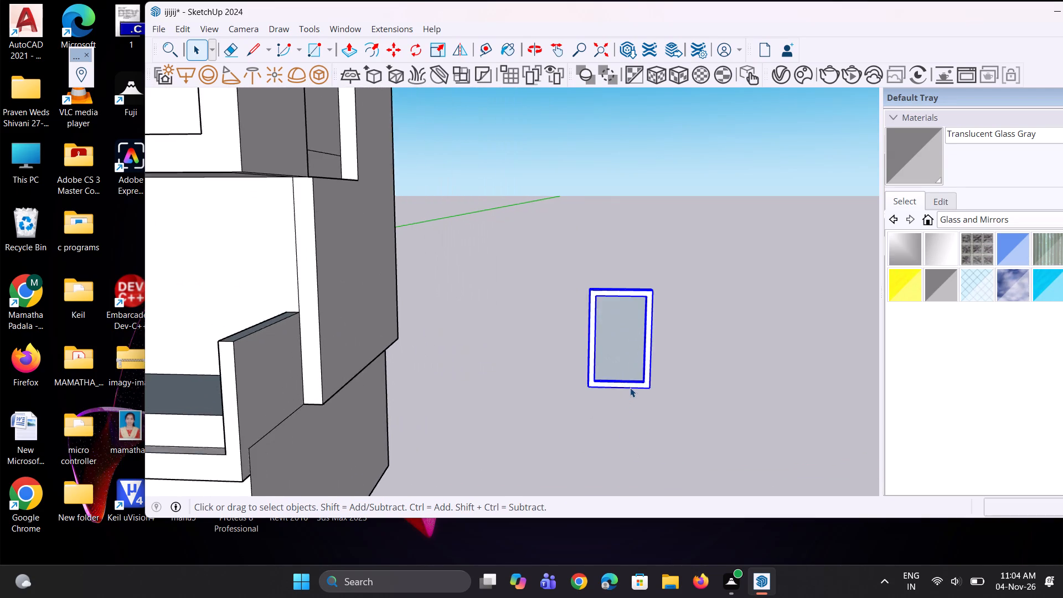
scroll(630, 388, up, 2)
key(m)
scroll(663, 380, up, 3)
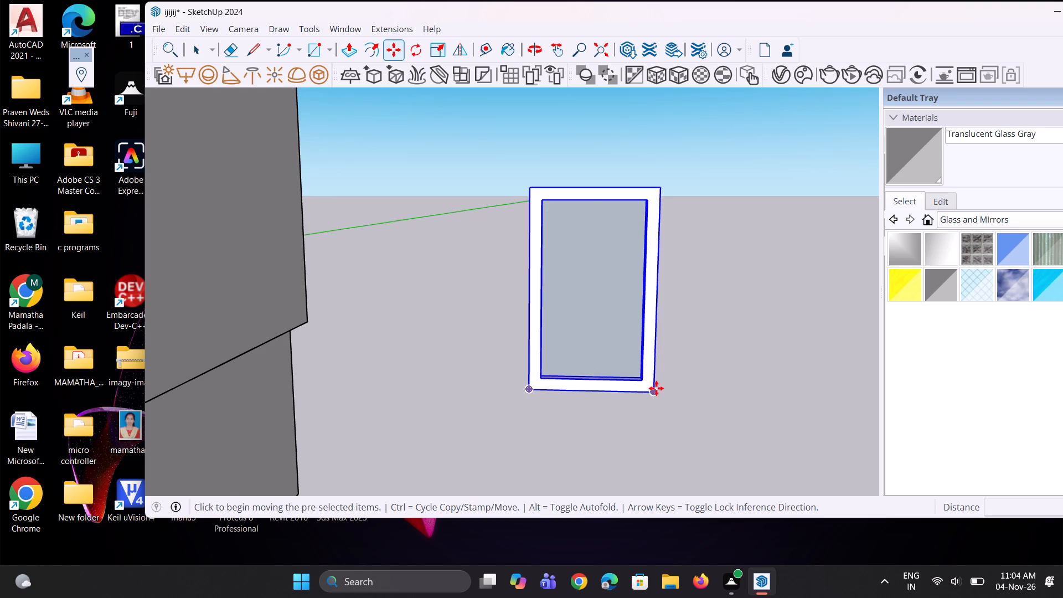
click(654, 391)
scroll(671, 390, down, 13)
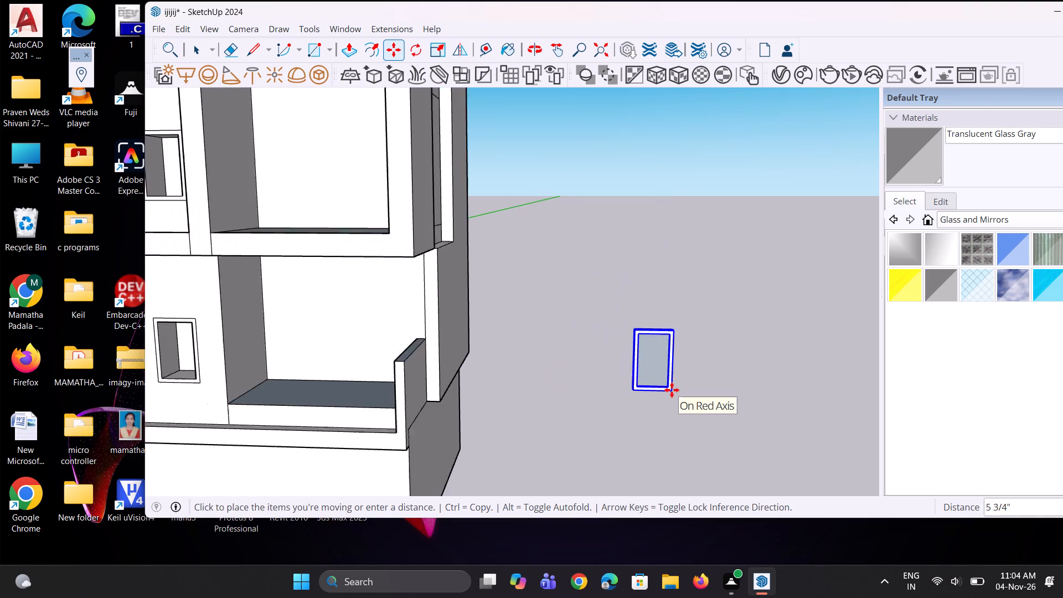
scroll(672, 390, down, 2)
scroll(189, 371, up, 7)
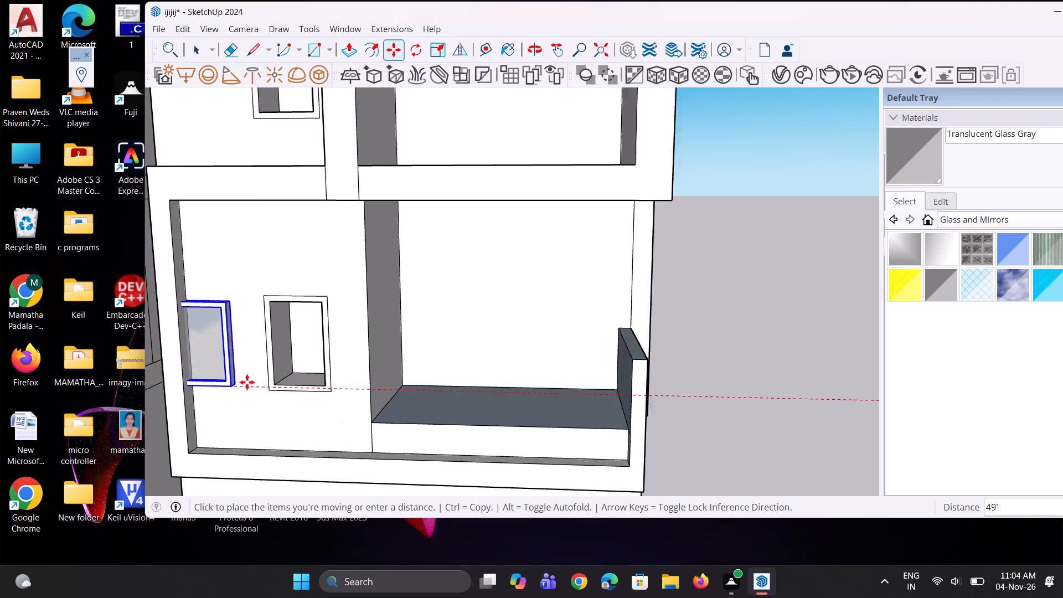
scroll(247, 382, up, 1)
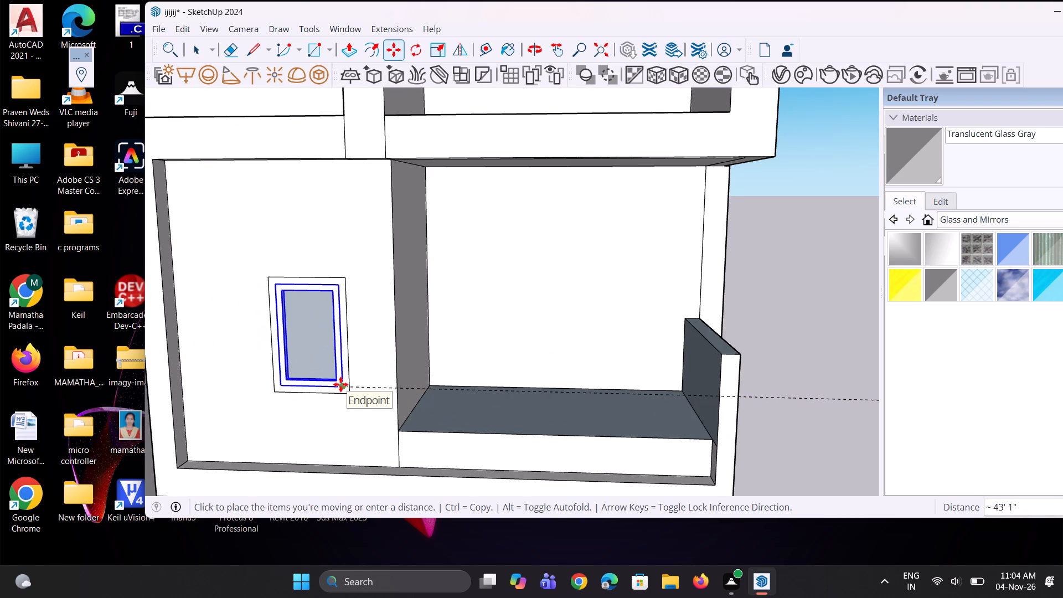
click(340, 384)
Copy the glazed window straight up about 16' 10" into the second-lowest window opening of the end tower.
scroll(524, 406, down, 10)
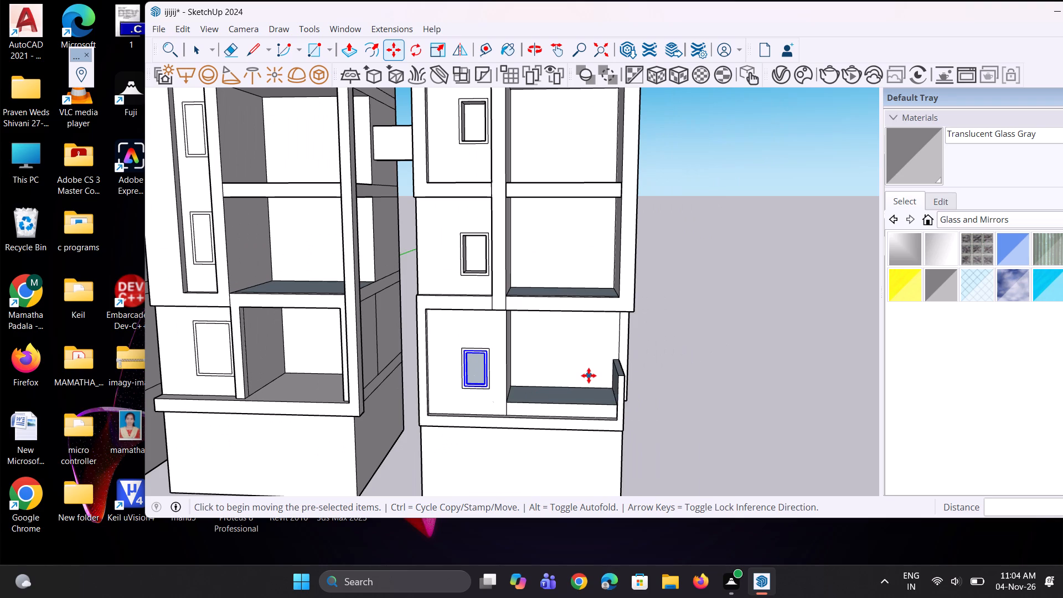
scroll(329, 390, up, 1)
scroll(515, 384, up, 8)
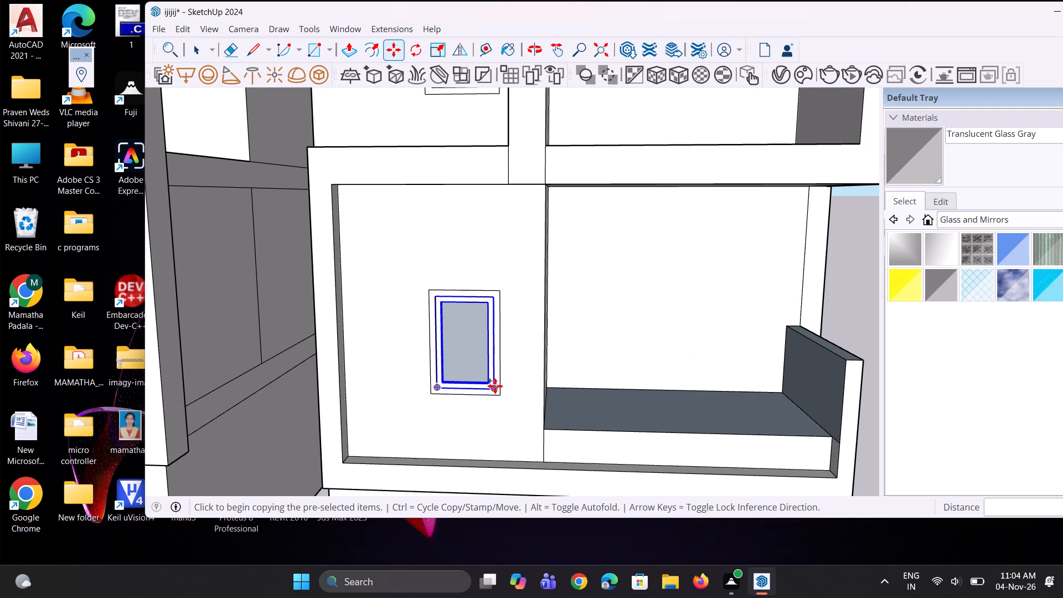
click(491, 387)
scroll(493, 328, down, 7)
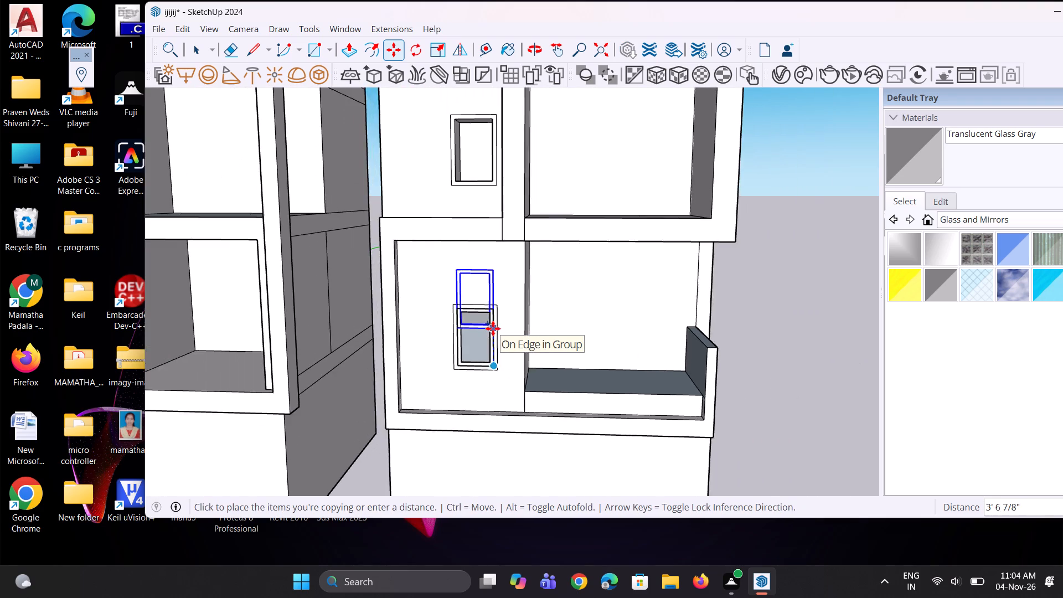
scroll(493, 328, down, 2)
scroll(493, 225, up, 1)
click(493, 224)
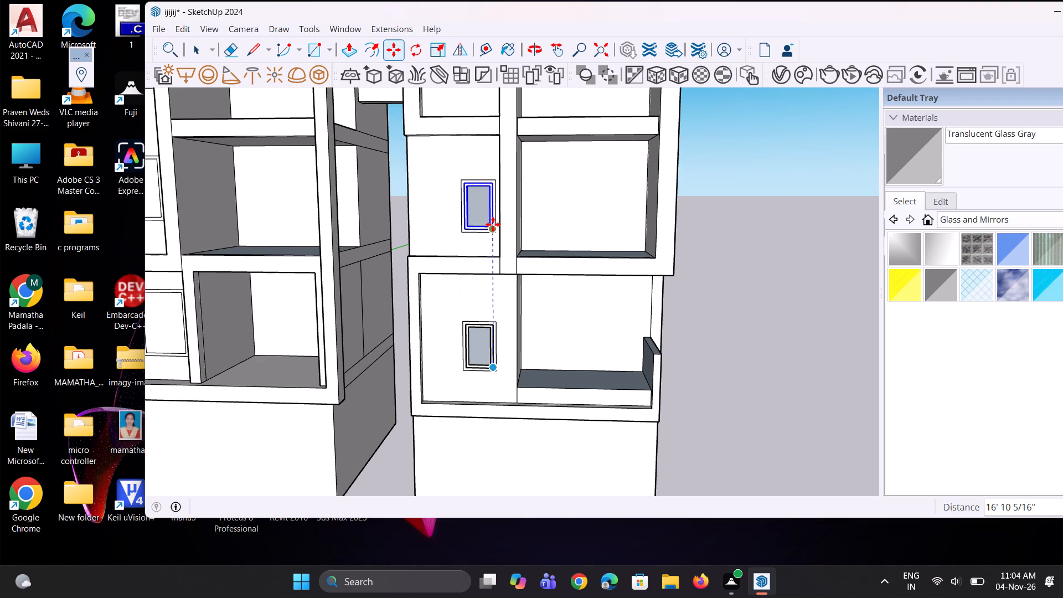
Copy the second-lowest glazed window up into the end tower's middle window opening, aligning their bottom corners.
scroll(545, 323, down, 13)
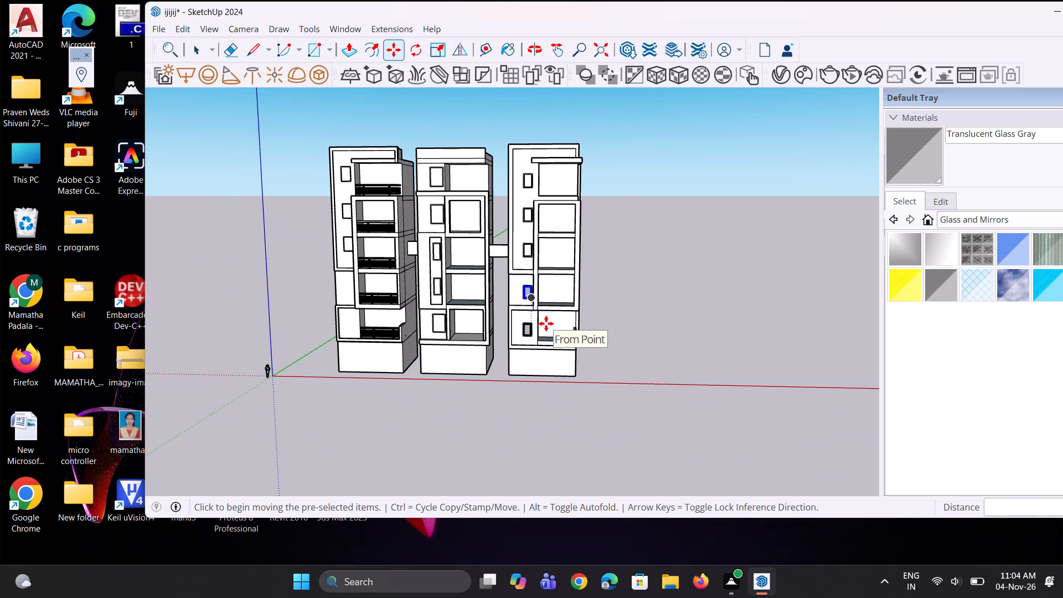
middle_drag(546, 323, 571, 308)
scroll(578, 314, down, 4)
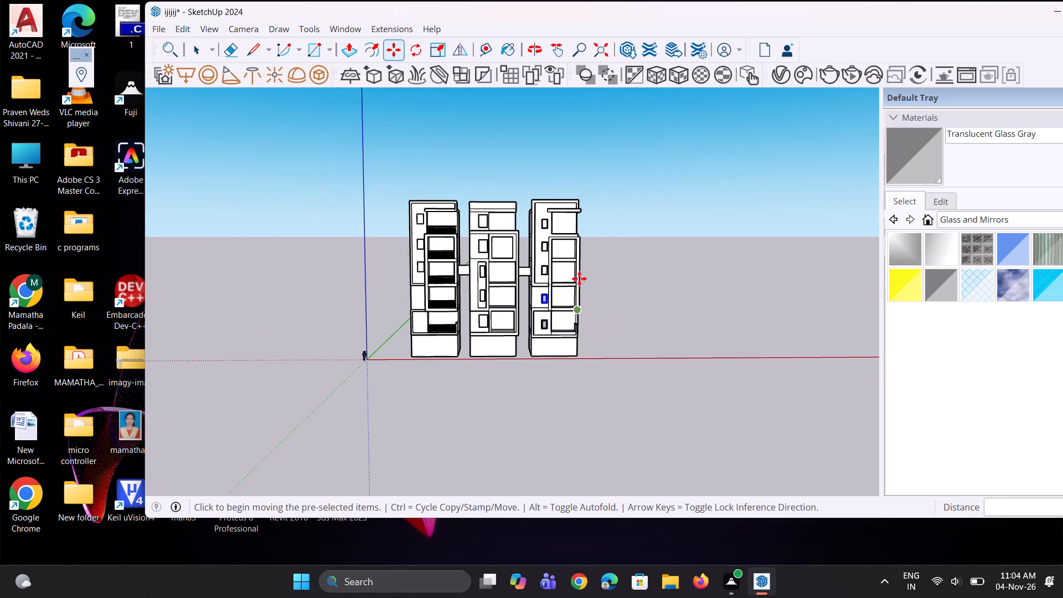
scroll(574, 219, up, 14)
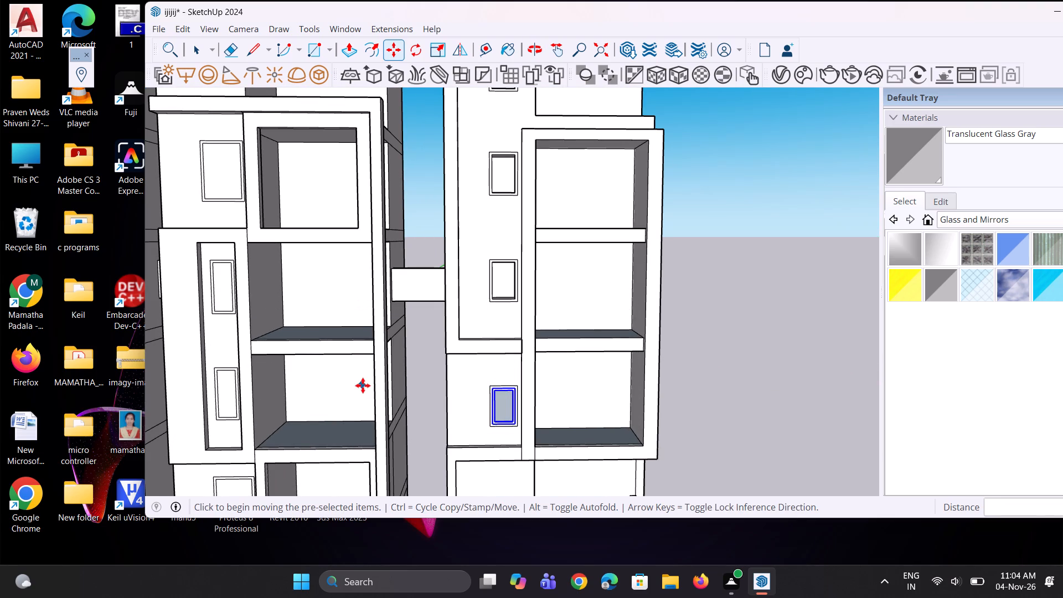
scroll(364, 388, up, 3)
scroll(509, 416, up, 4)
scroll(562, 424, up, 2)
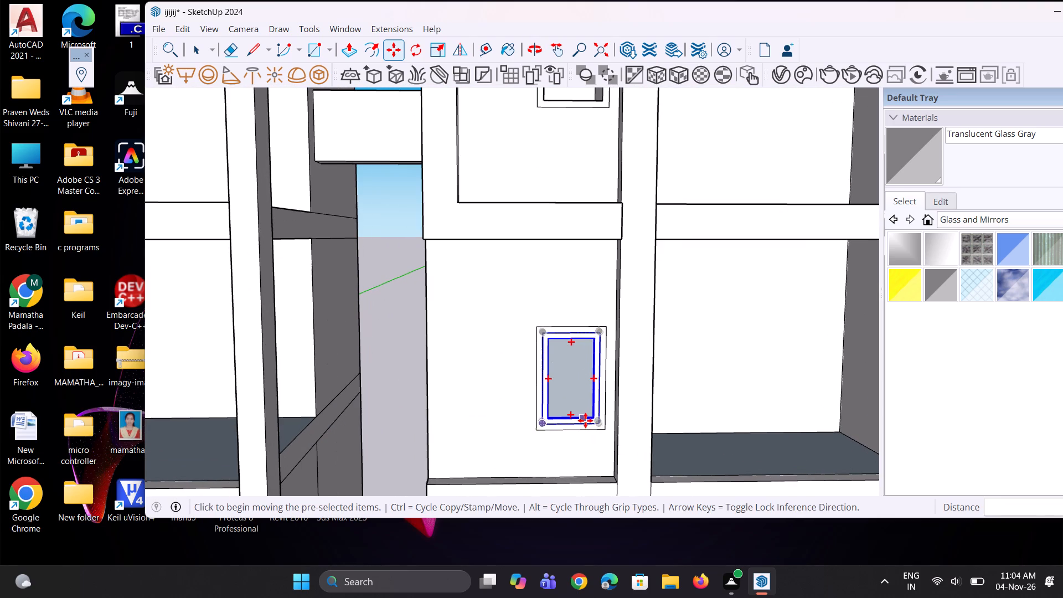
click(600, 422)
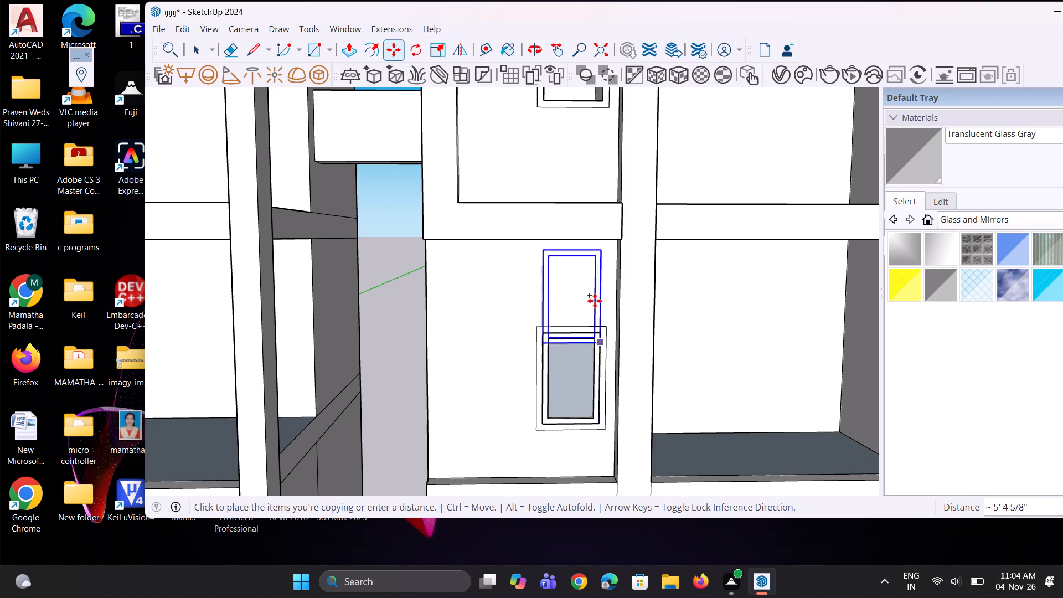
scroll(594, 299, down, 7)
scroll(603, 153, up, 2)
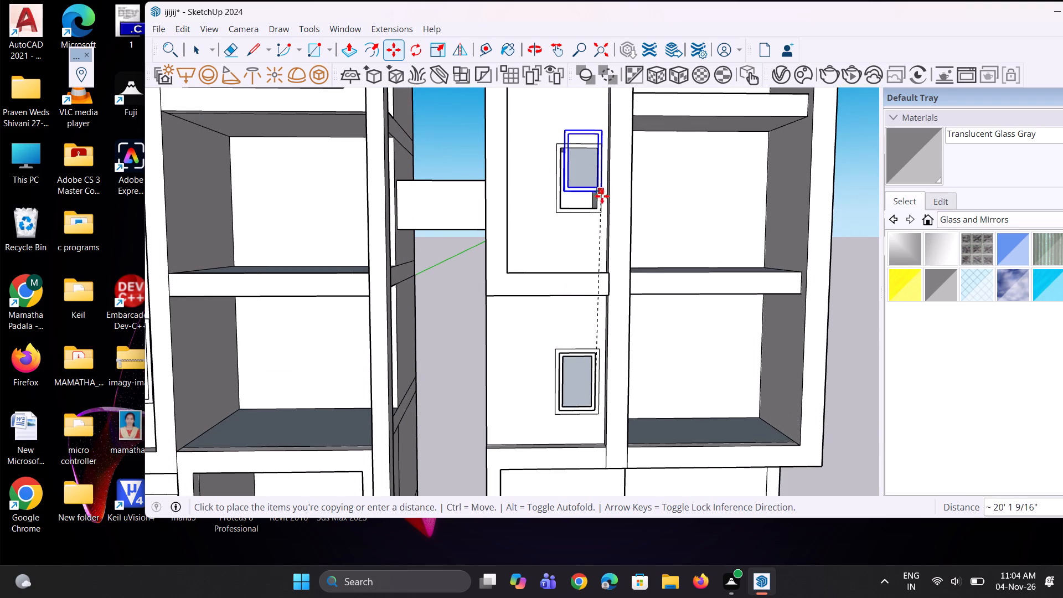
click(601, 205)
Copy the middle glazed window up about 15' 4" into the fourth window opening of the end tower.
scroll(632, 382, down, 11)
scroll(613, 284, up, 2)
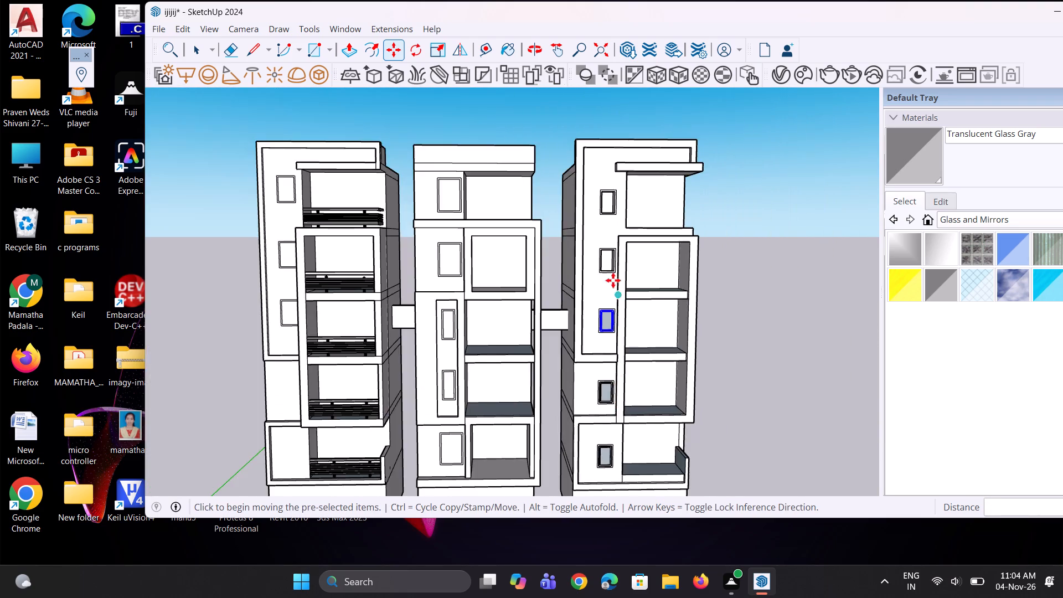
scroll(613, 280, up, 15)
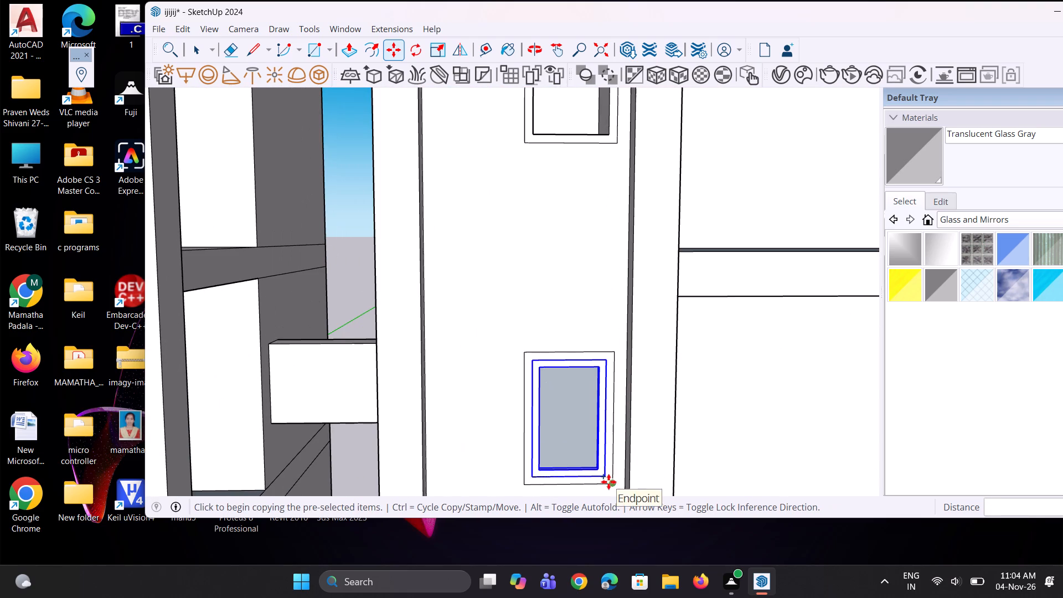
click(606, 476)
scroll(603, 395, down, 5)
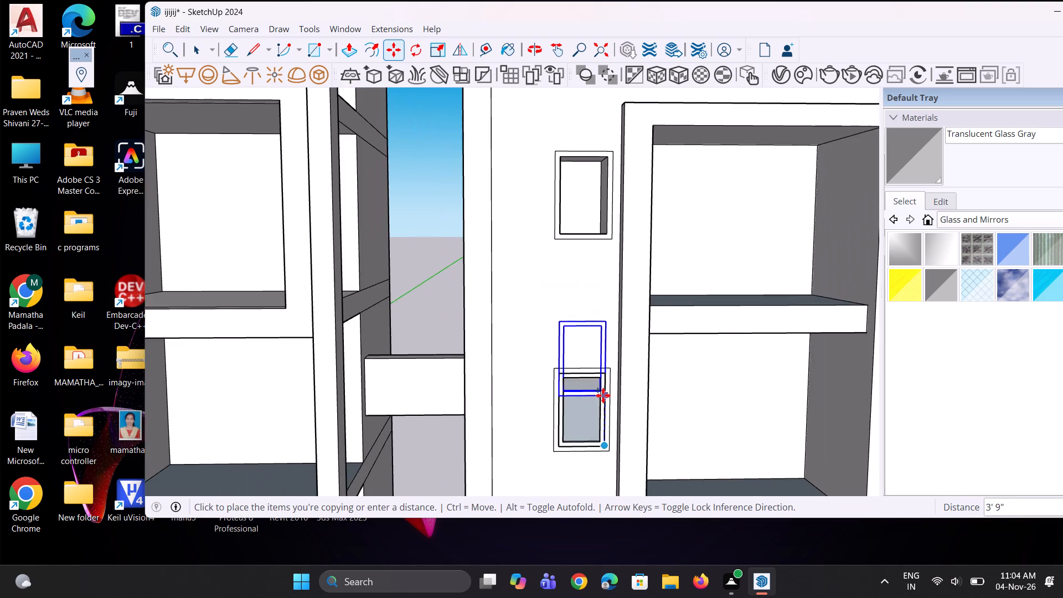
scroll(603, 395, down, 4)
click(601, 281)
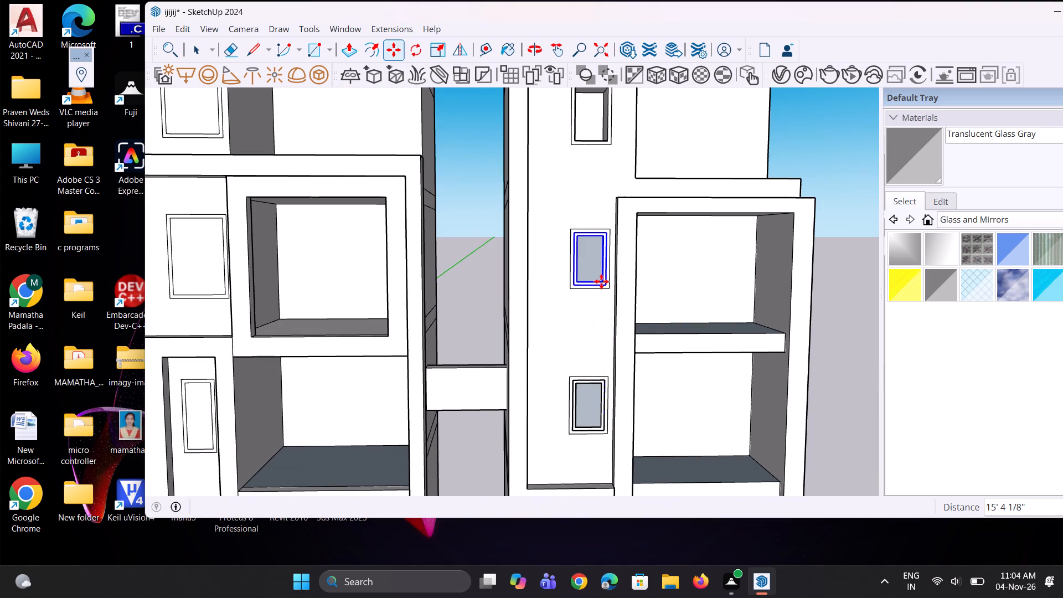
Copy the fourth glazed window up about 14' 7 1/2" into the end tower's topmost window opening.
scroll(595, 395, down, 11)
scroll(607, 252, up, 11)
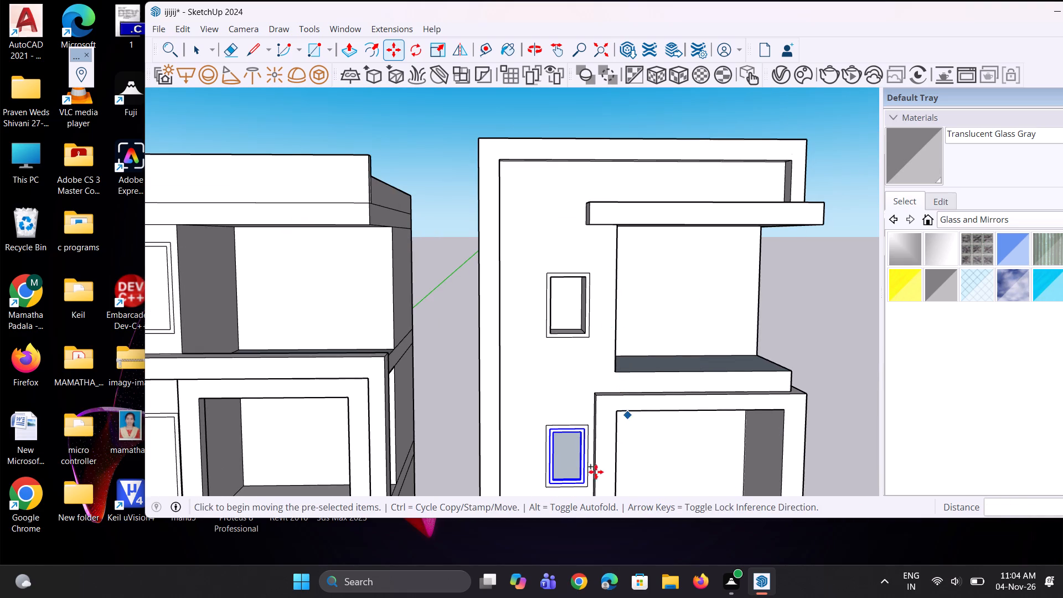
click(584, 486)
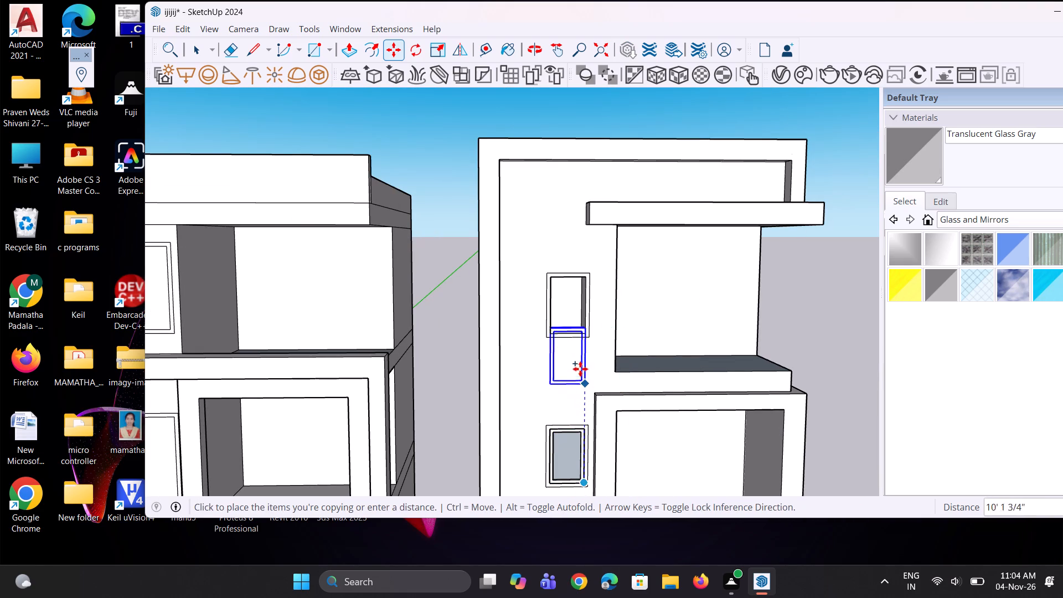
click(585, 331)
Inspect how the topmost glazed window sits in its opening, clear the selection and review the three towers' facades.
scroll(550, 338, down, 5)
middle_drag(581, 306, 493, 378)
scroll(499, 361, up, 12)
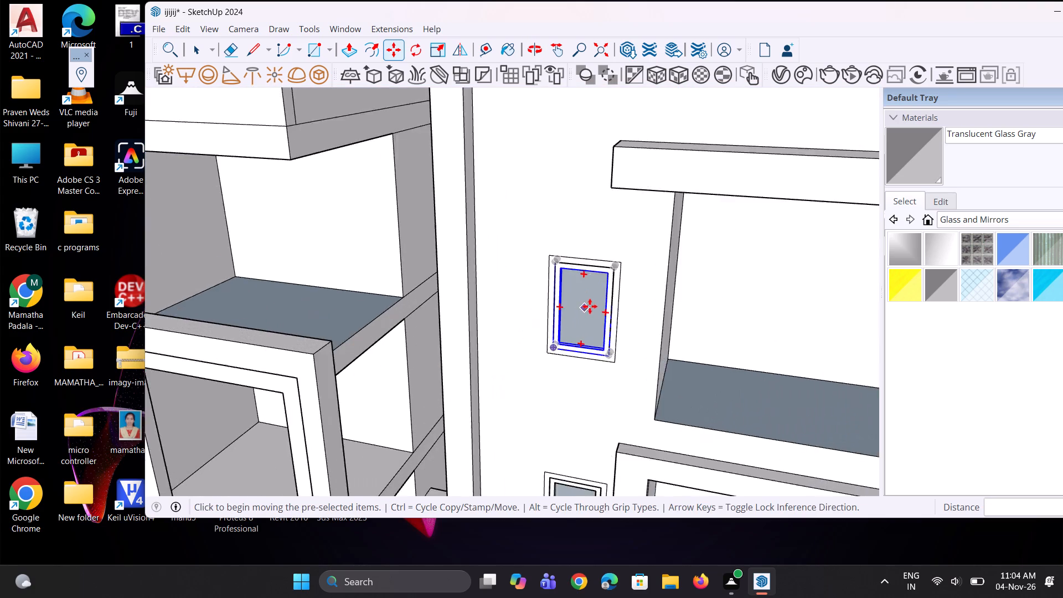
scroll(596, 316, up, 8)
scroll(623, 436, up, 5)
scroll(598, 397, up, 4)
scroll(608, 338, down, 2)
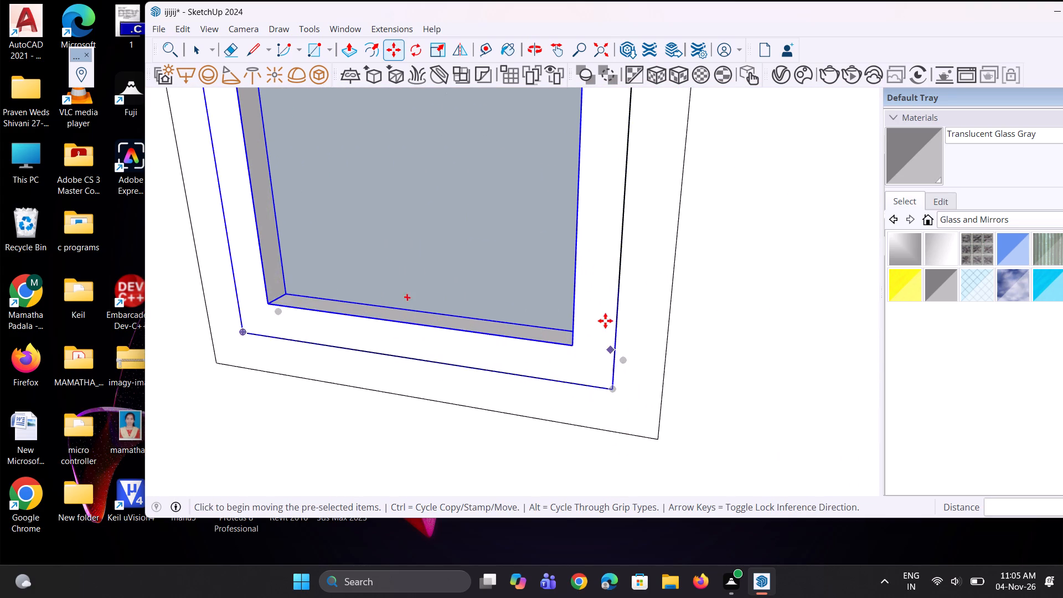
scroll(605, 321, down, 11)
key(space)
scroll(580, 274, down, 19)
key(space)
key(space)
key(space)
key(space)
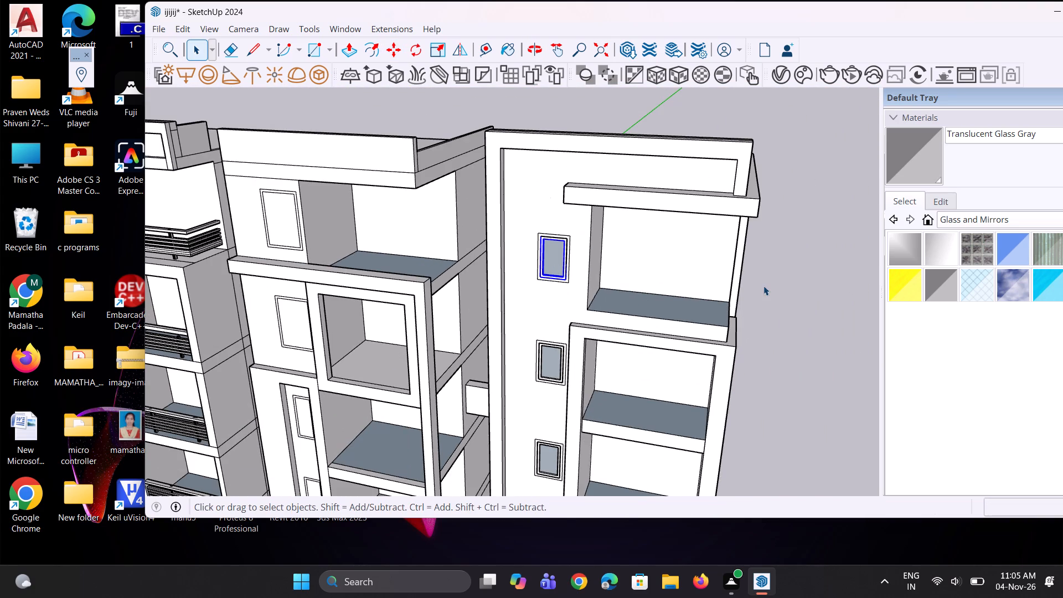
click(763, 286)
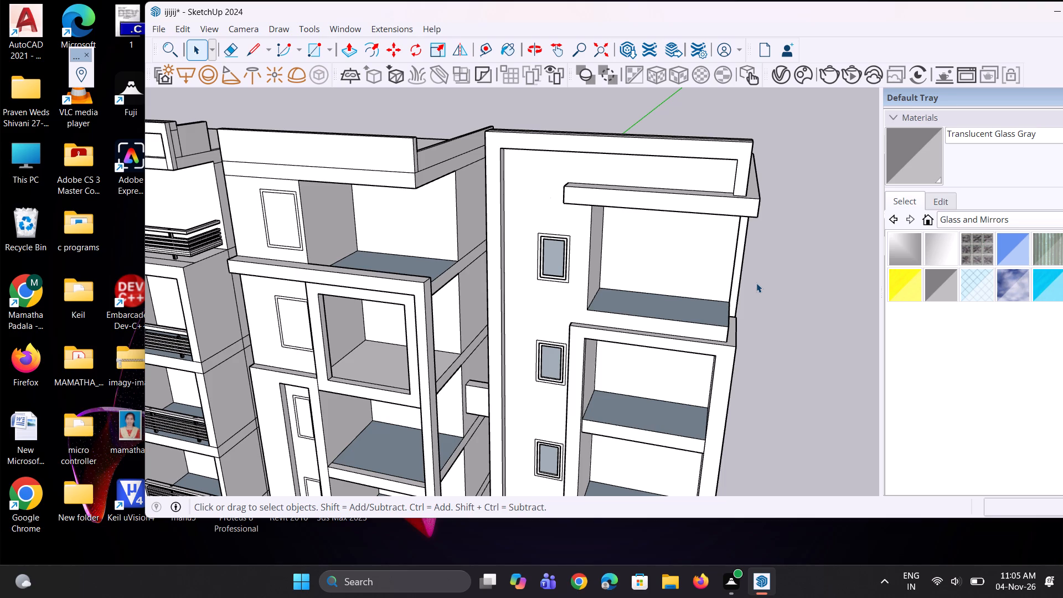
key(space)
key(space)
key(space)
scroll(754, 243, down, 3)
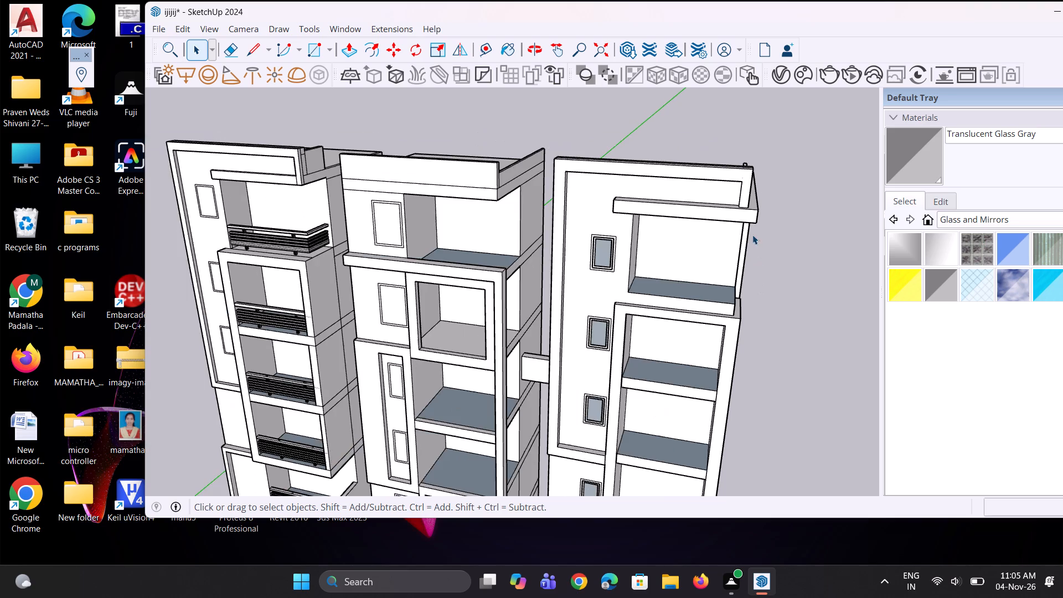
Copy the face of the middle tower's topmost window out into the empty space beside the end tower.
scroll(763, 247, down, 3)
scroll(599, 265, down, 1)
middle_drag(598, 261, 603, 220)
scroll(494, 221, down, 1)
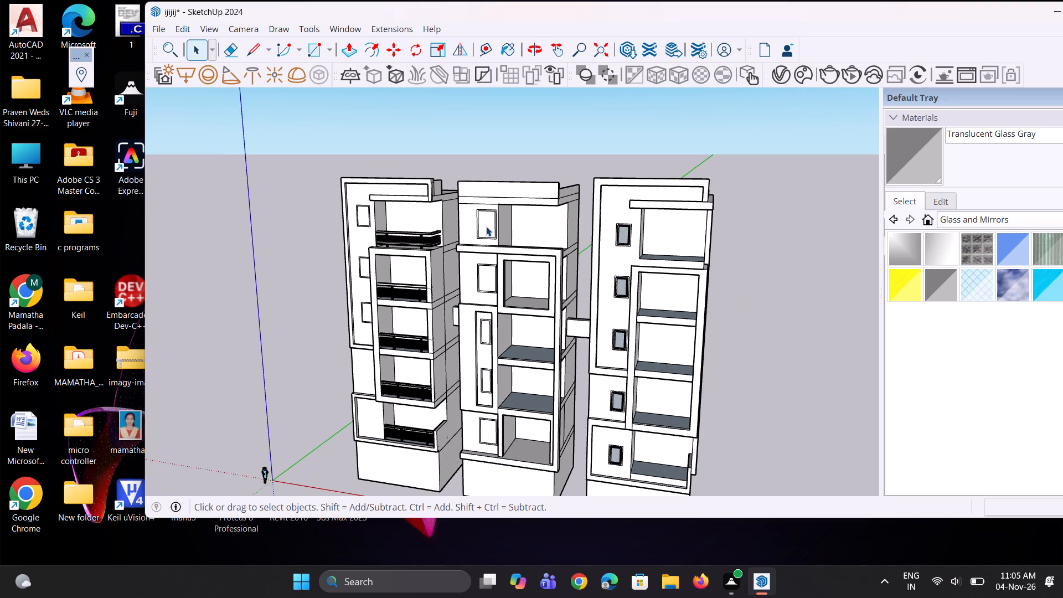
click(482, 227)
scroll(487, 233, up, 4)
key(m)
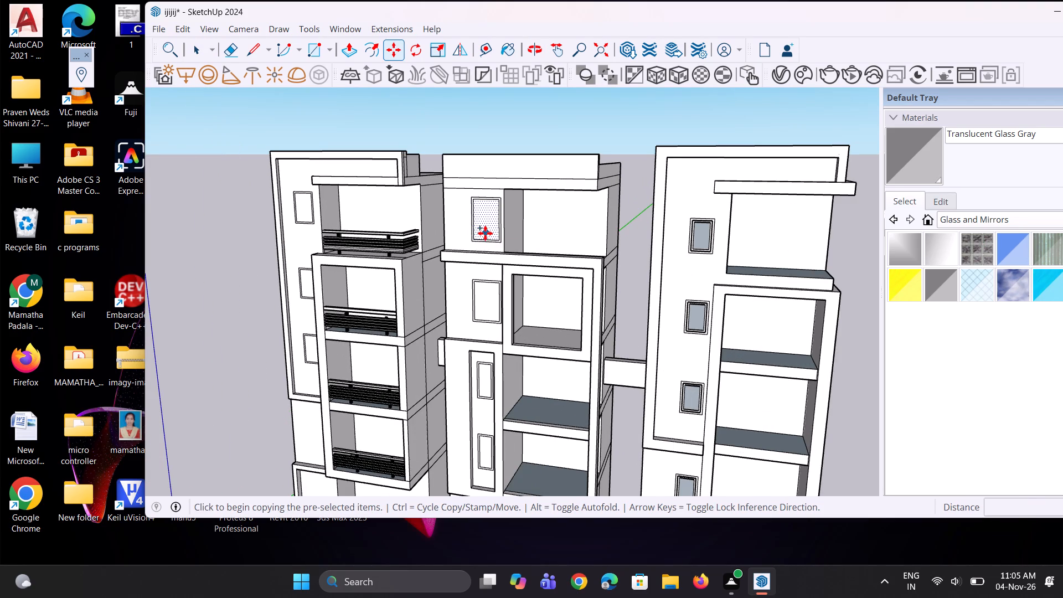
click(485, 233)
scroll(506, 234, down, 5)
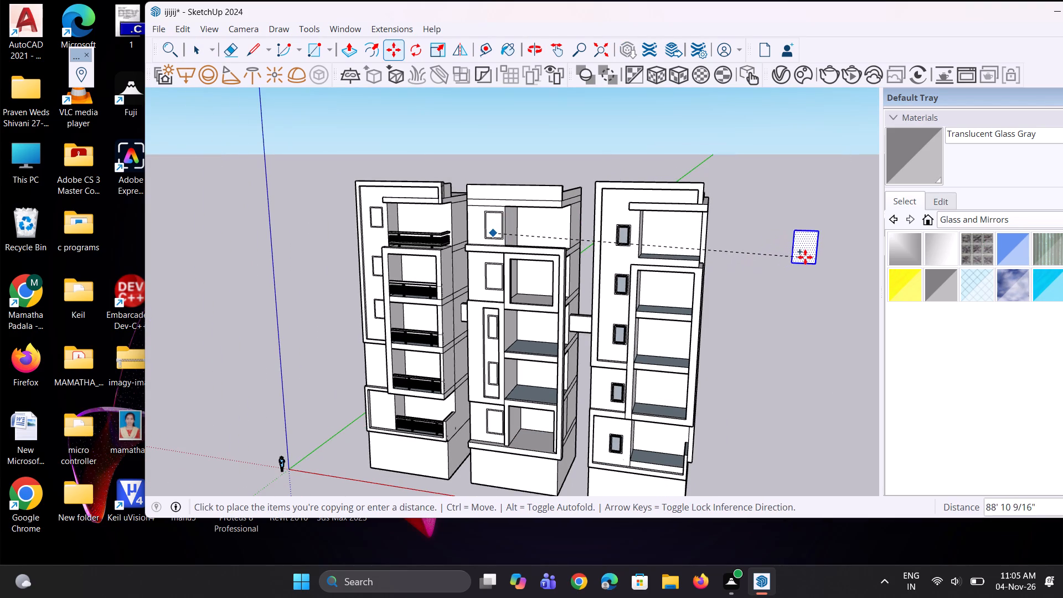
click(827, 249)
scroll(688, 286, down, 4)
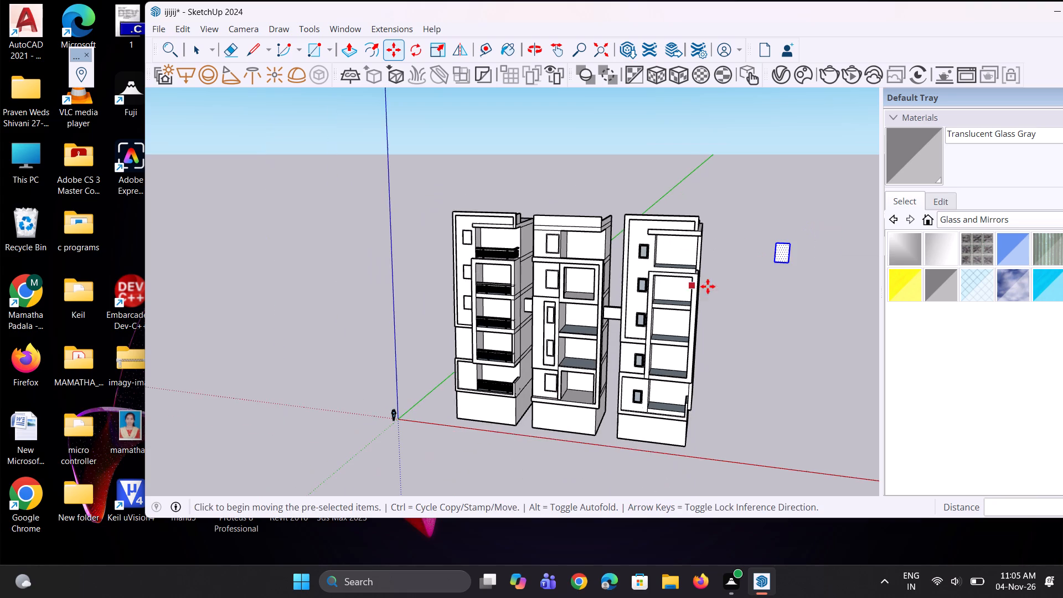
key(space)
click(763, 313)
key(space)
Push/Pull the copied window face by 3" to give it thickness.
scroll(807, 227, up, 7)
key(p)
scroll(765, 240, up, 7)
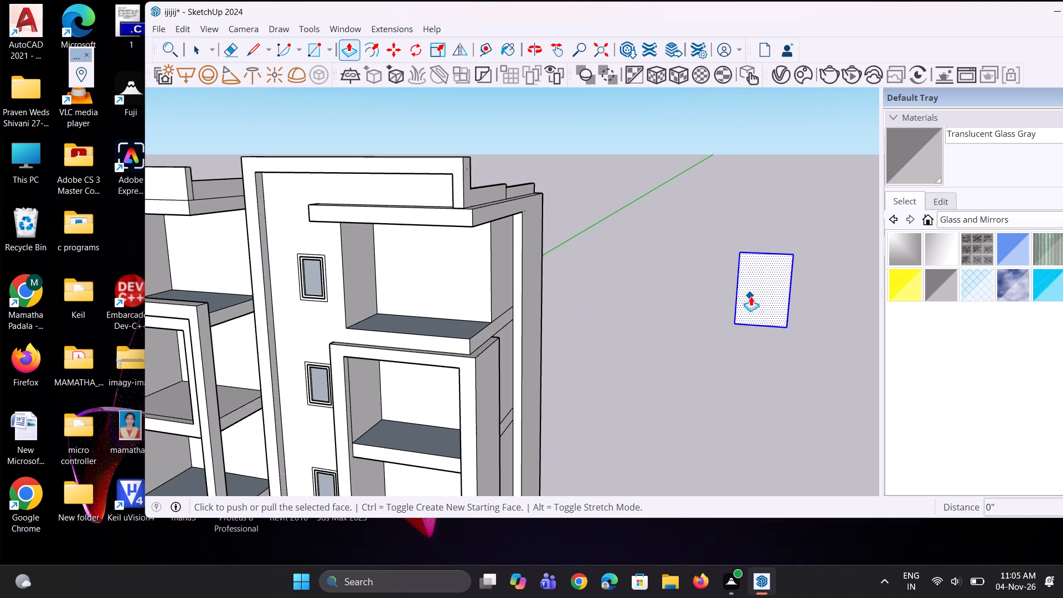
click(751, 296)
key(3)
key(shift+quotedbl)
key(Return)
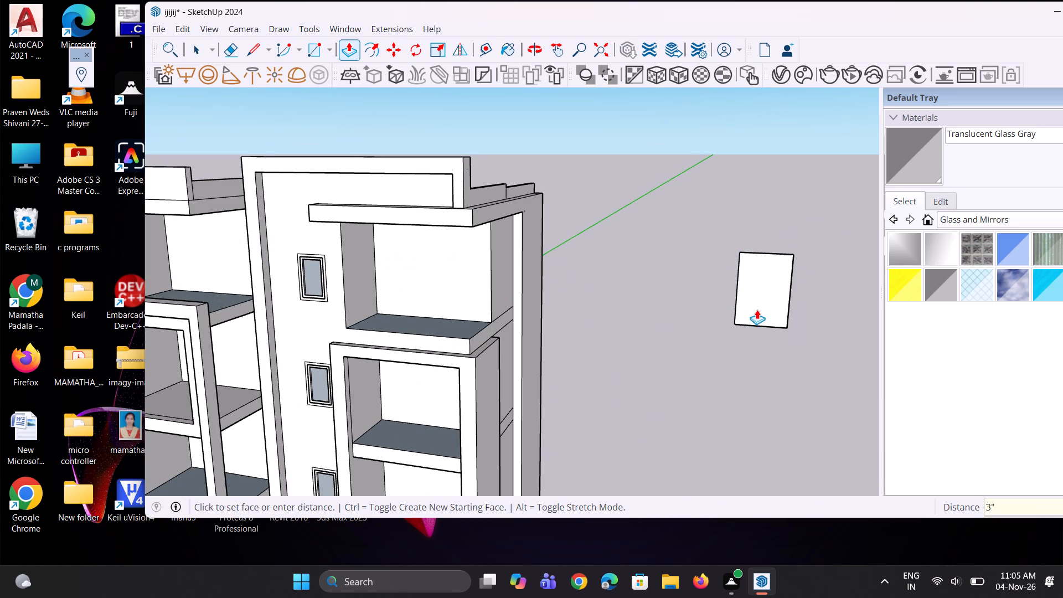
Offset the outline of the loose window panel's front face inward to form a narrow frame border.
key(space)
key(space)
click(760, 302)
scroll(748, 296, up, 6)
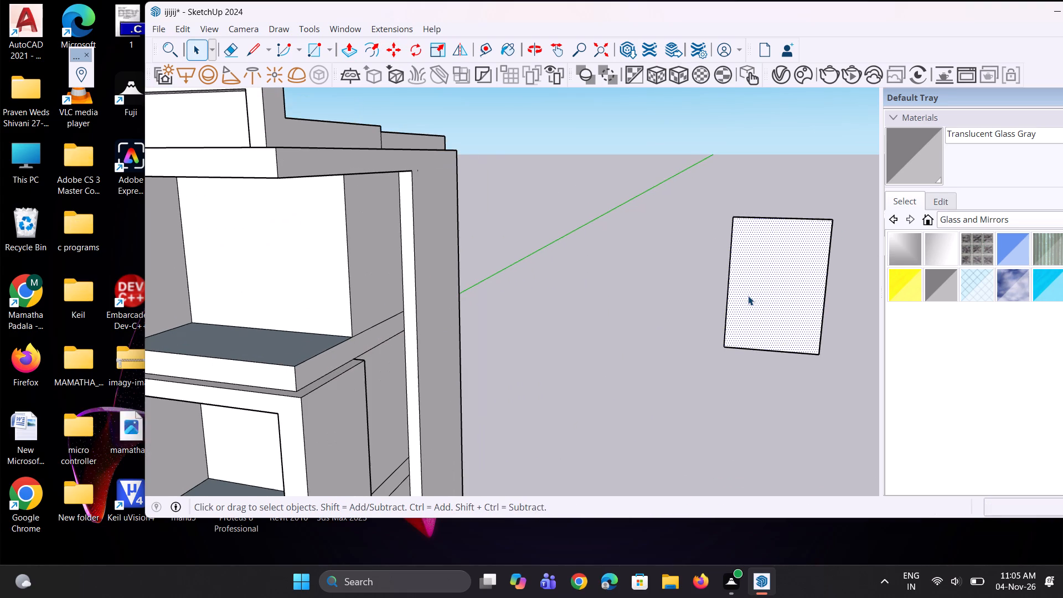
key(f)
click(739, 279)
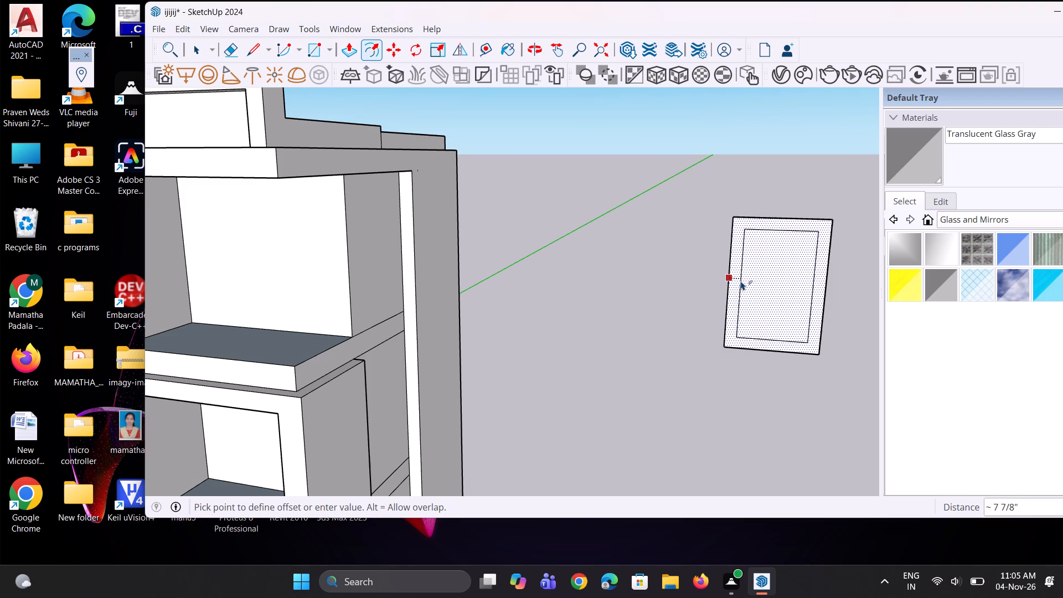
click(738, 286)
key(space)
key(space)
key(space)
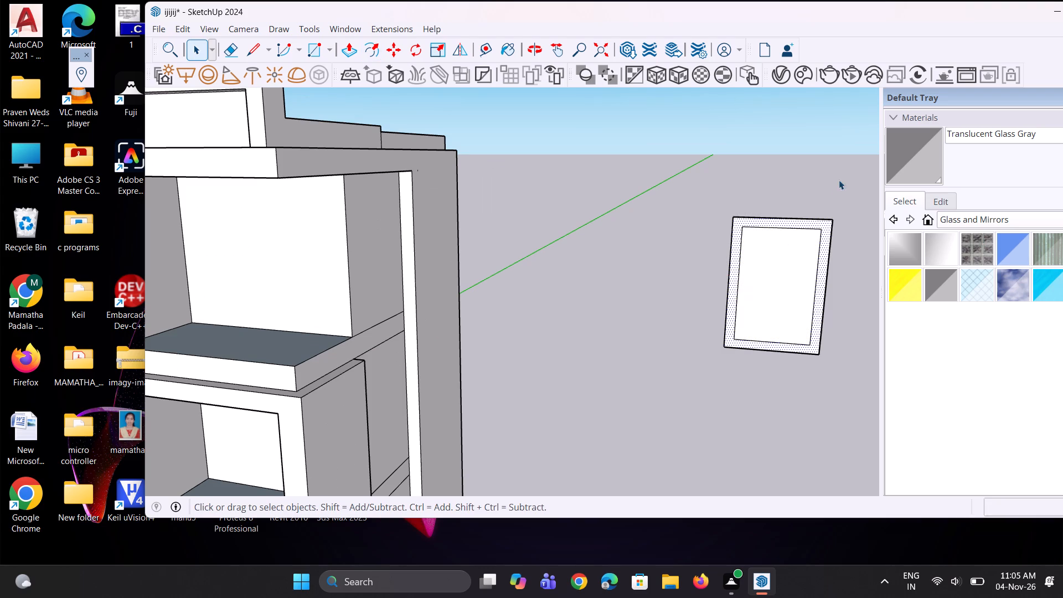
Paint the inner pane of the loose window panel with Translucent Glass Gray.
click(912, 158)
click(802, 279)
scroll(703, 314, down, 10)
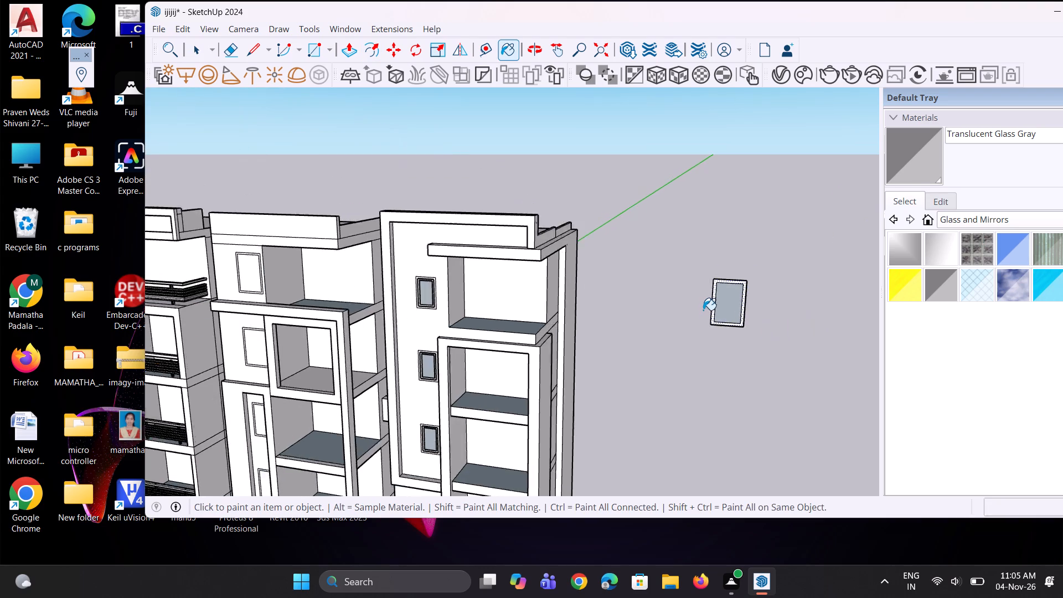
middle_drag(708, 310, 708, 269)
key(space)
key(space)
Select the whole framed glass window beside the end tower and make it a group.
scroll(709, 262, up, 3)
key(space)
drag(698, 204, 791, 388)
right_click(742, 269)
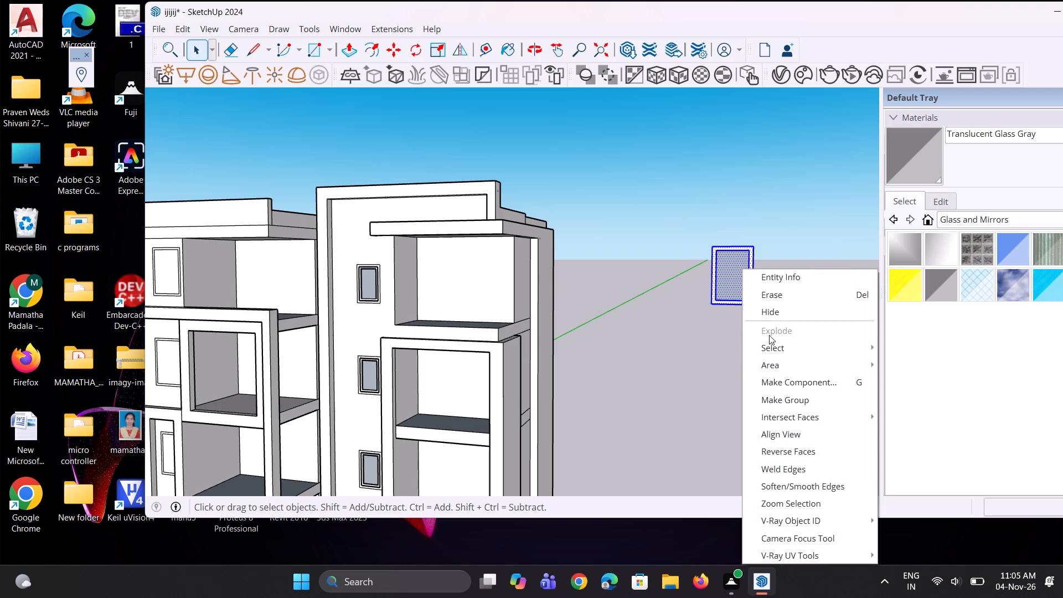
click(789, 405)
click(731, 375)
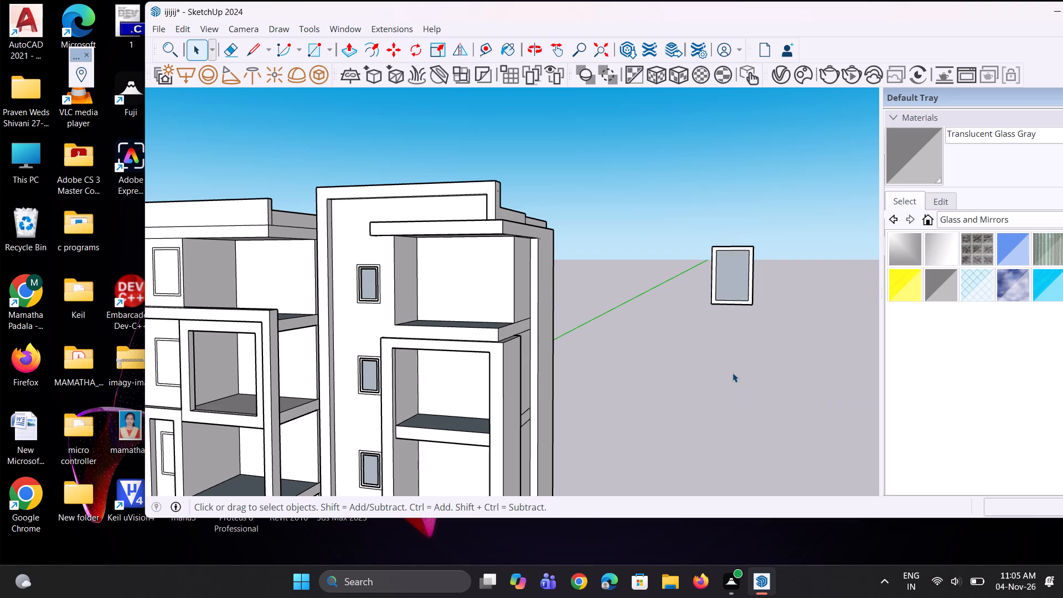
Recess the inner face of the middle tower's topmost window into the wall with Push/Pull.
scroll(736, 369, down, 9)
middle_drag(586, 359, 577, 453)
key(p)
scroll(420, 394, up, 4)
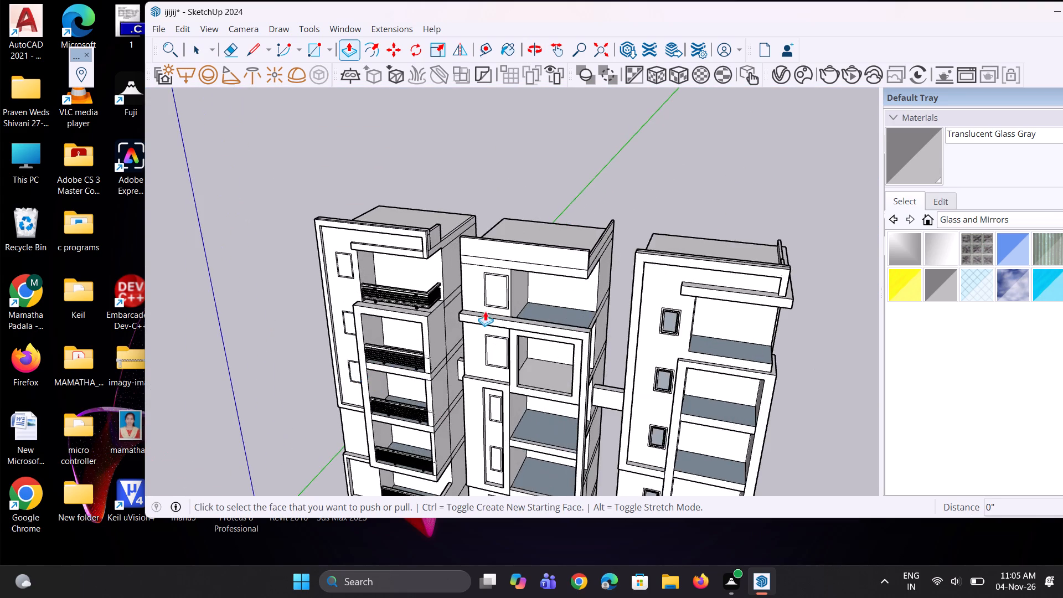
scroll(508, 293, up, 13)
click(497, 296)
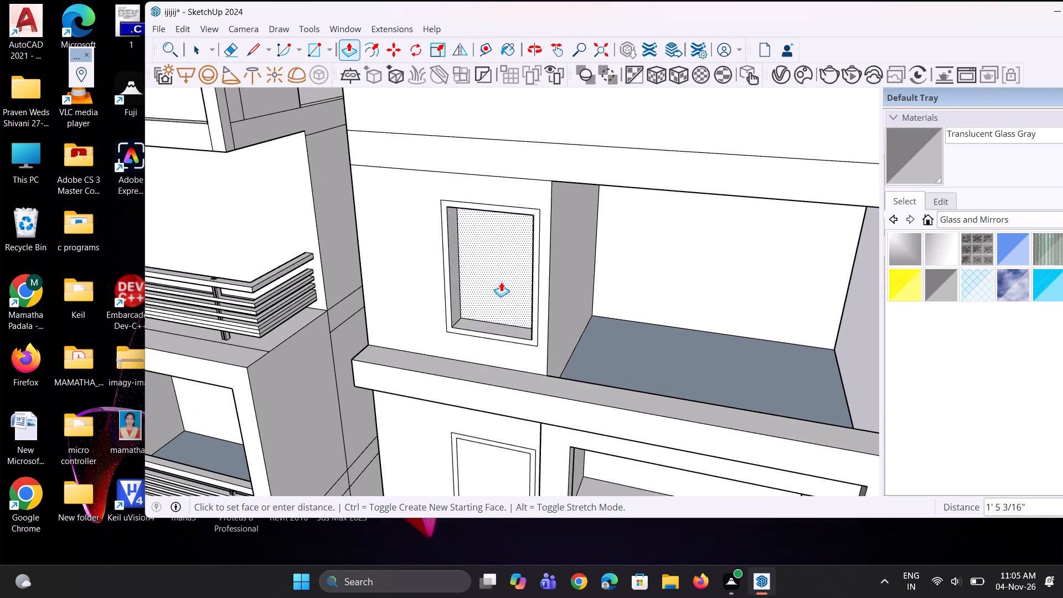
click(503, 267)
scroll(468, 243, down, 4)
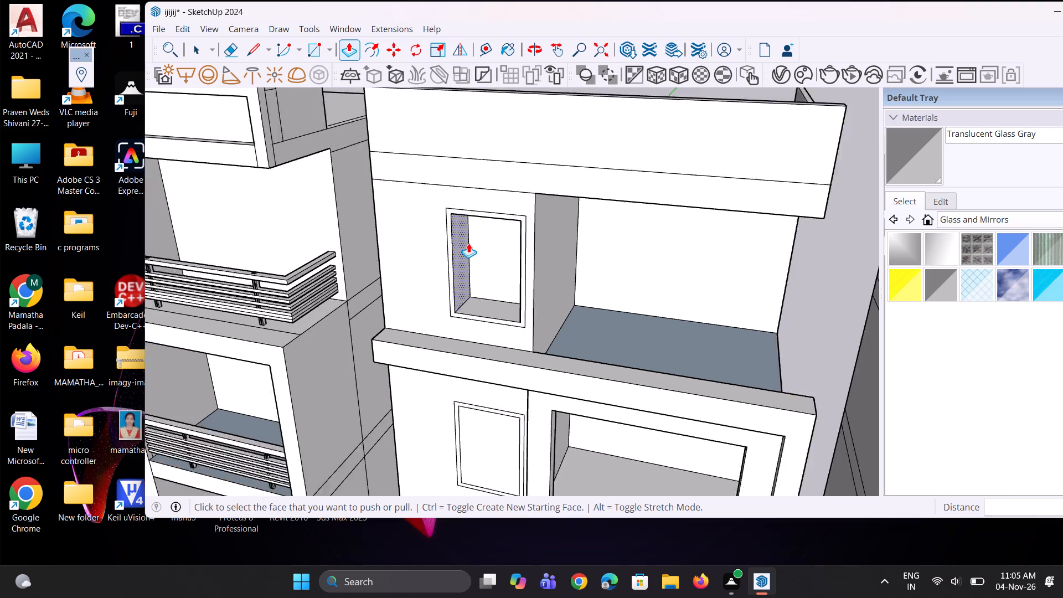
Recess the middle tower's second-highest window face by the same depth as the topmost one.
scroll(468, 243, down, 5)
scroll(512, 445, up, 5)
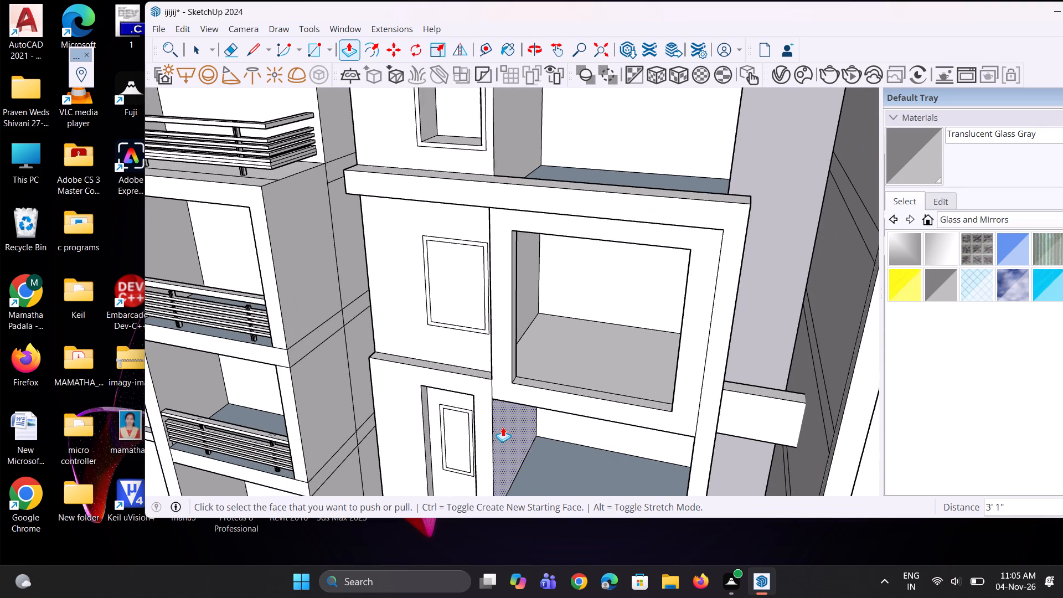
double_click(466, 311)
scroll(407, 296, down, 10)
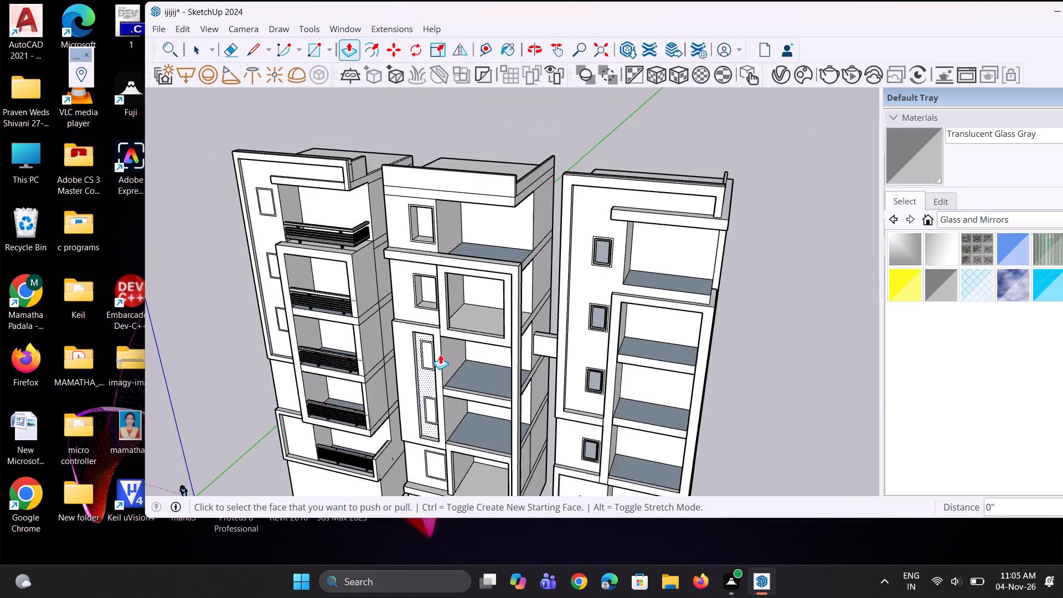
middle_drag(441, 355, 463, 276)
scroll(434, 275, down, 9)
key(space)
key(space)
scroll(434, 275, down, 1)
key(space)
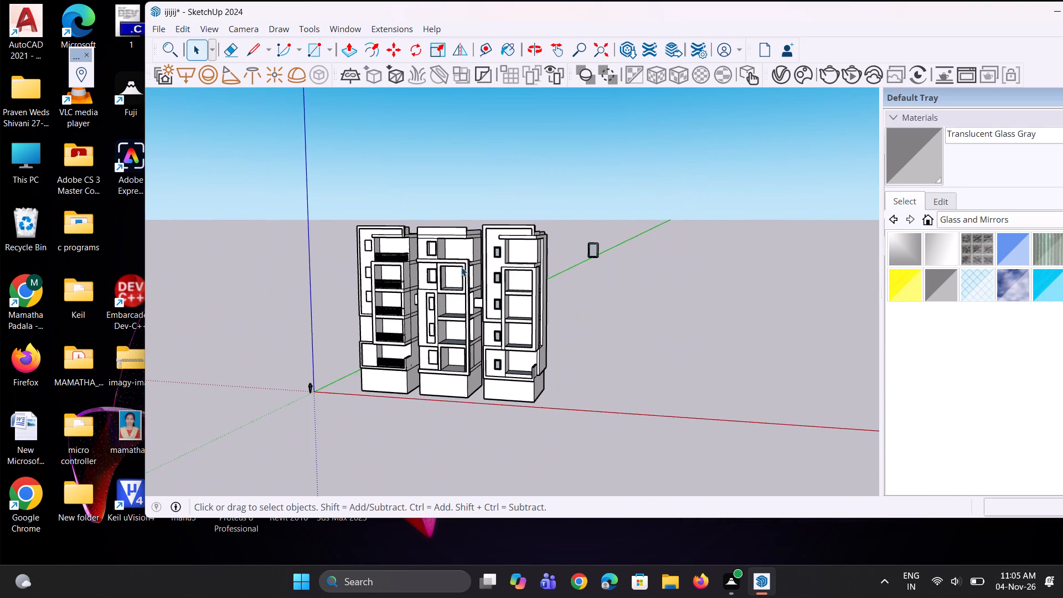
Move the grouped glass window by its lower corner about 94' 5" into the middle tower's topmost window opening.
scroll(666, 184, up, 10)
click(559, 289)
scroll(552, 297, up, 5)
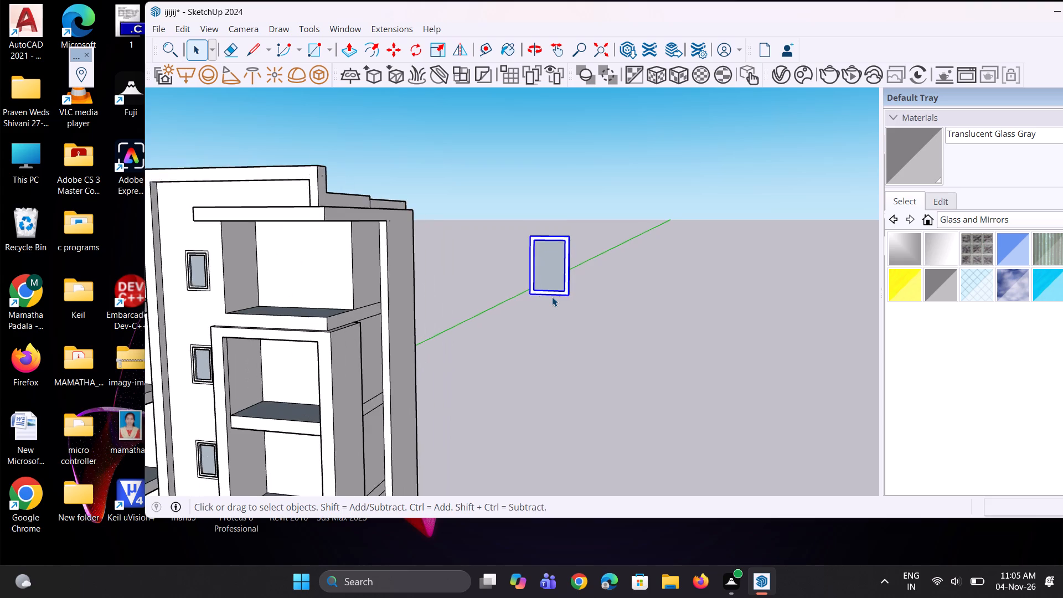
scroll(552, 297, up, 2)
key(m)
scroll(551, 298, up, 4)
click(601, 291)
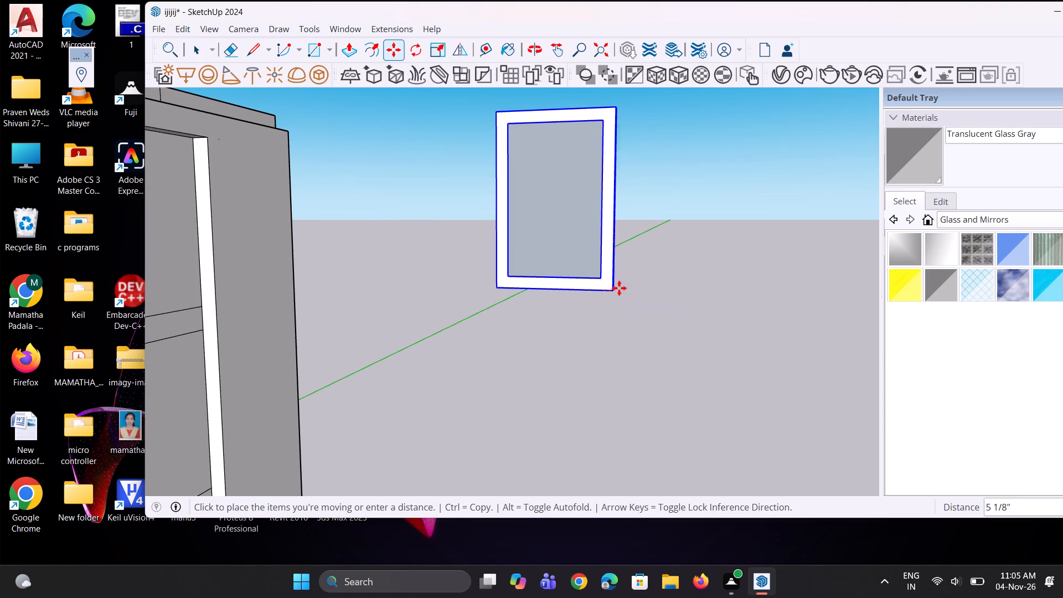
scroll(627, 288, down, 9)
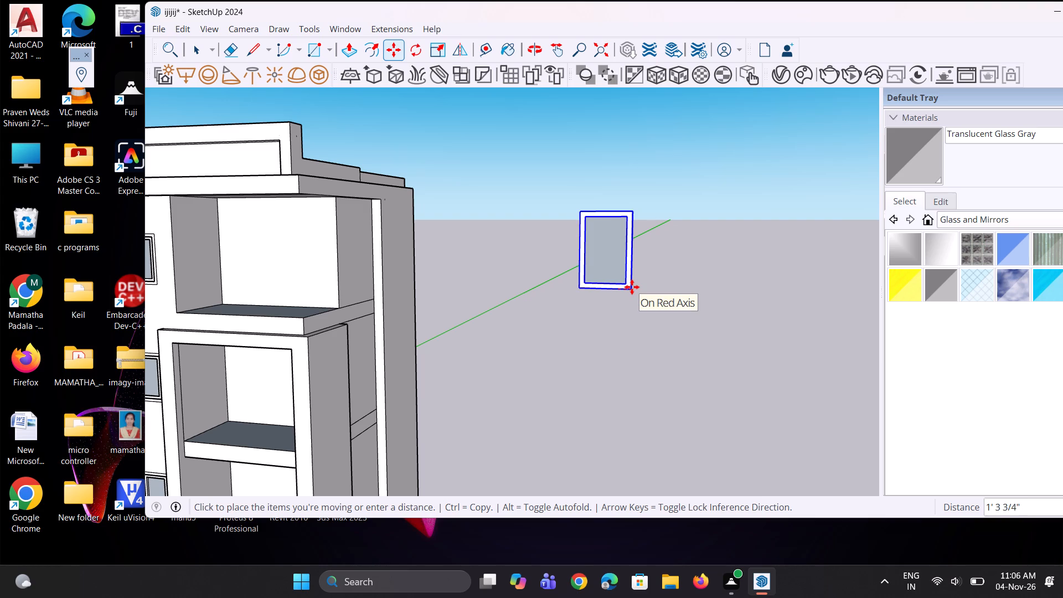
scroll(669, 301, down, 9)
scroll(269, 266, up, 4)
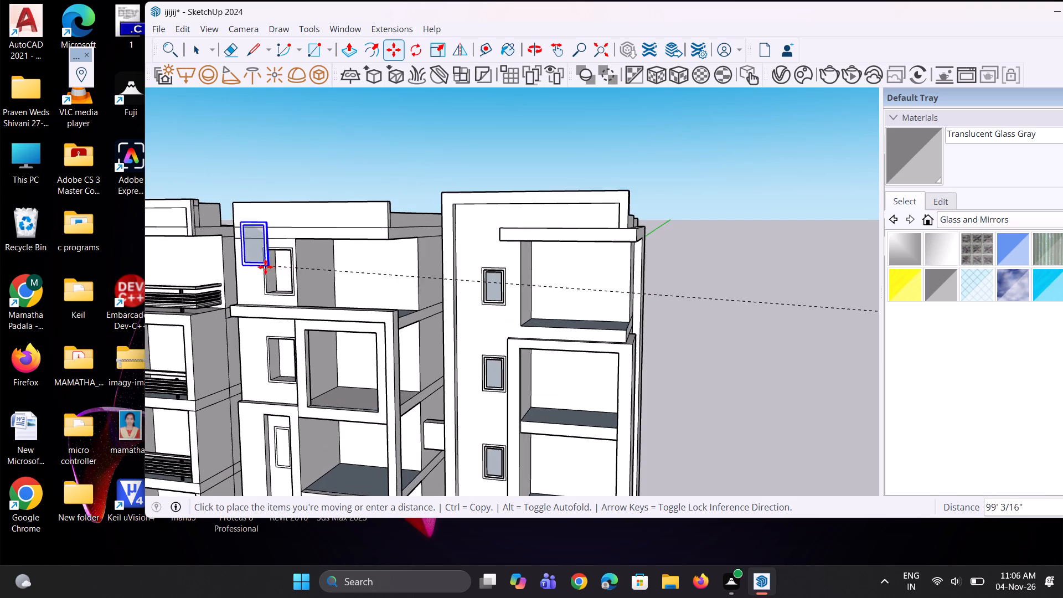
scroll(263, 269, up, 3)
middle_drag(263, 269, 419, 293)
scroll(419, 293, down, 4)
scroll(420, 293, up, 4)
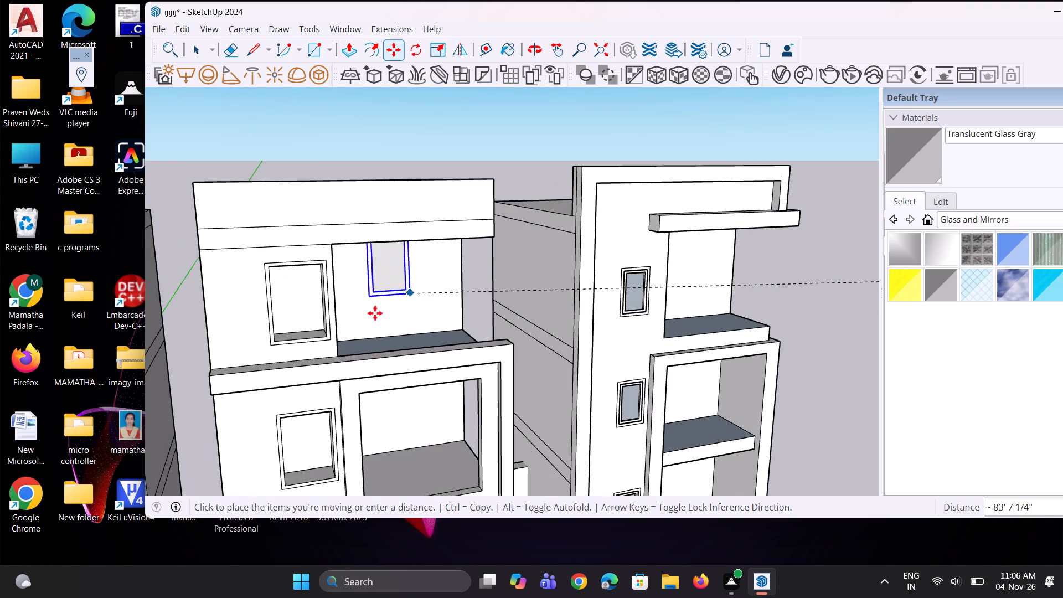
scroll(357, 324, up, 4)
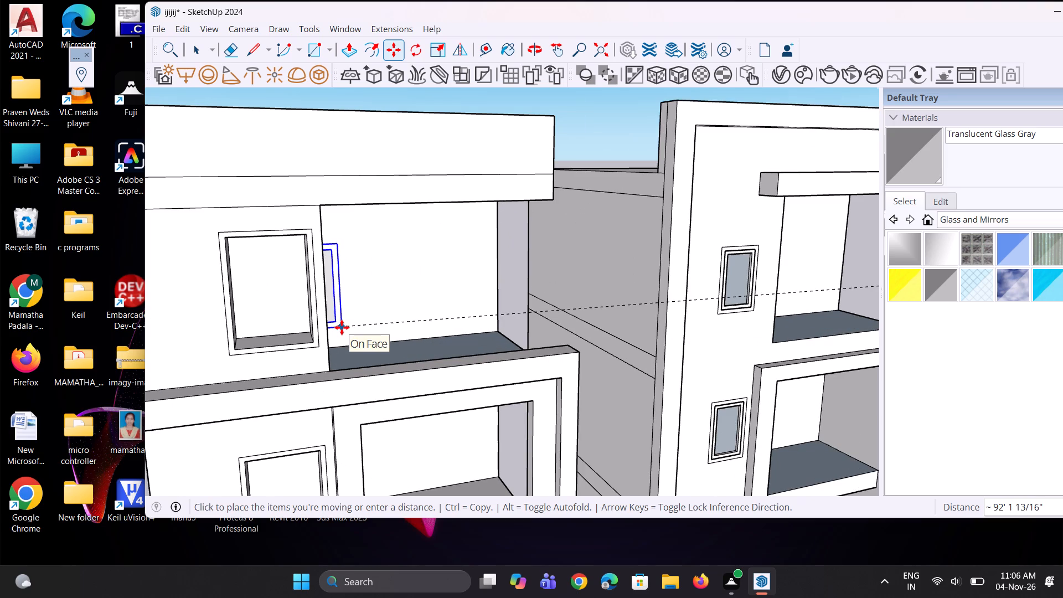
scroll(342, 327, up, 2)
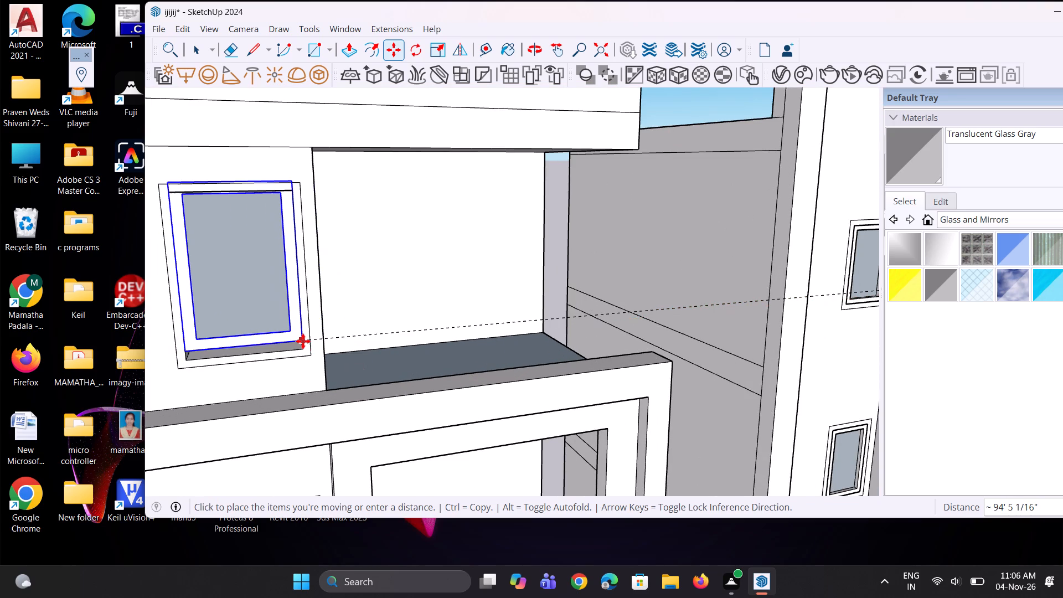
click(303, 341)
Shift the glazed window 3 3/4" so its lower corner meets the outer bottom corner of the topmost opening.
scroll(292, 359, up, 12)
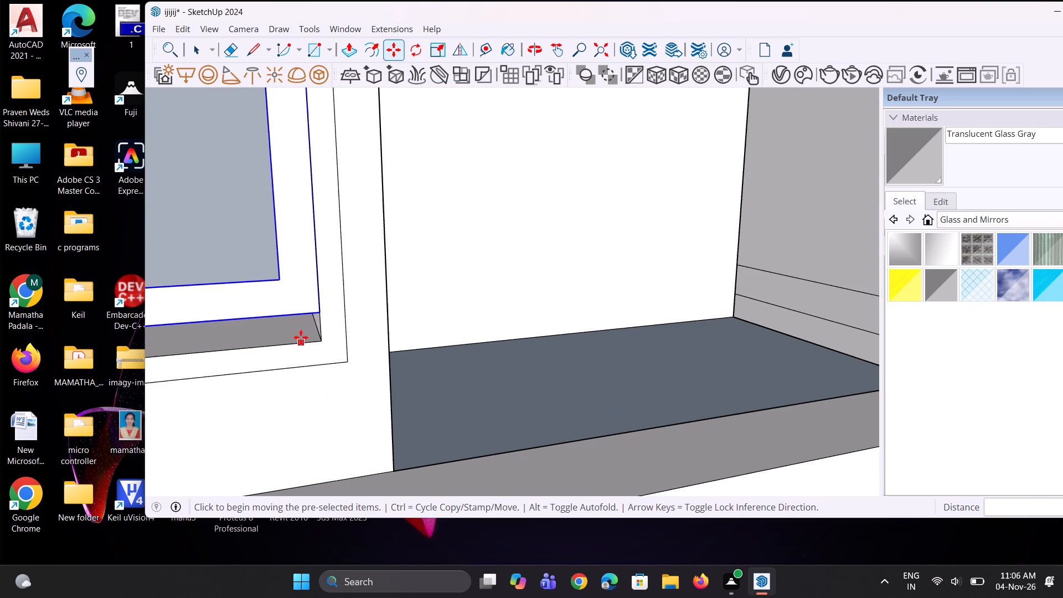
click(322, 317)
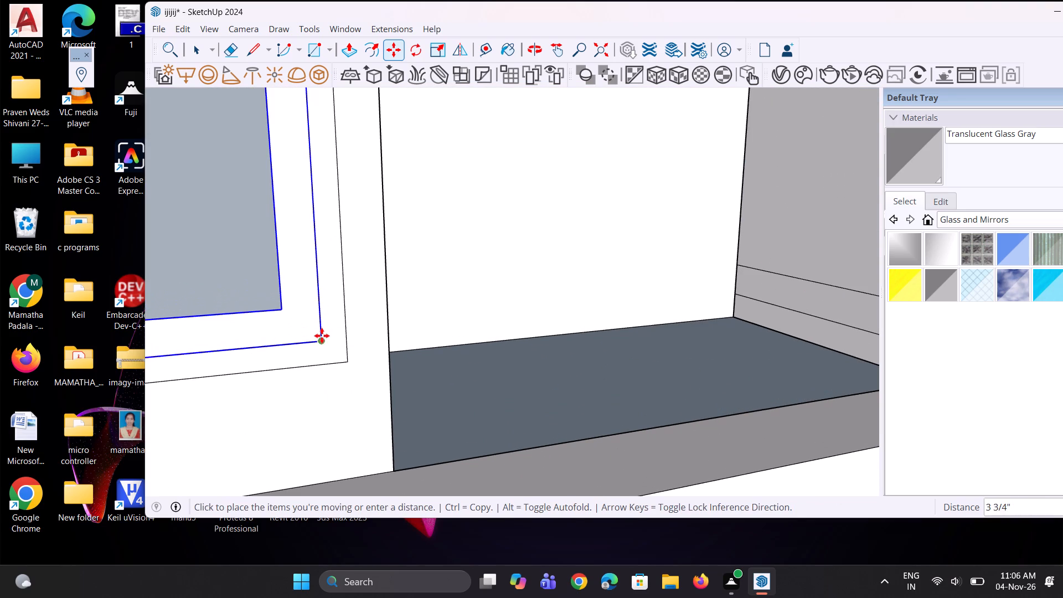
click(322, 336)
scroll(338, 341, down, 10)
scroll(380, 302, down, 5)
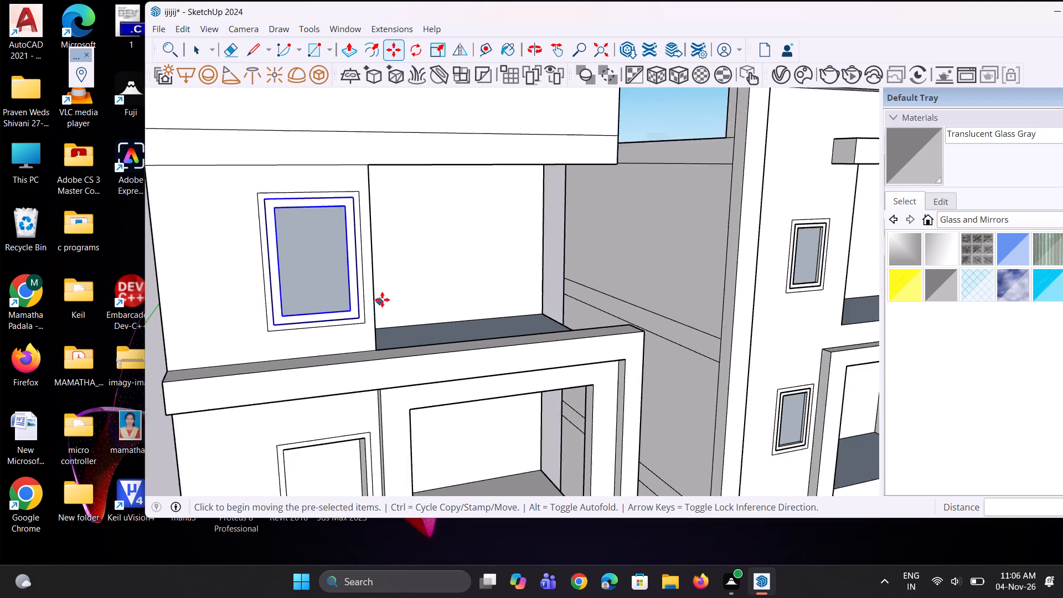
Copy the topmost glazed window down about 16' 7/8" into the middle tower's second-highest opening and clear the selection.
key(m)
scroll(379, 335, up, 4)
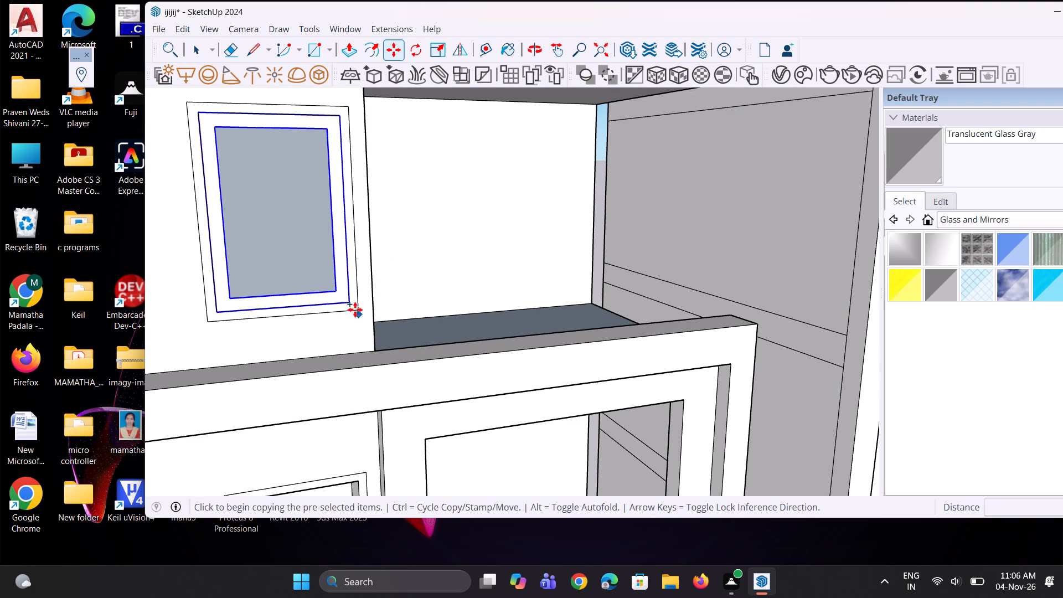
click(350, 302)
scroll(349, 307, down, 9)
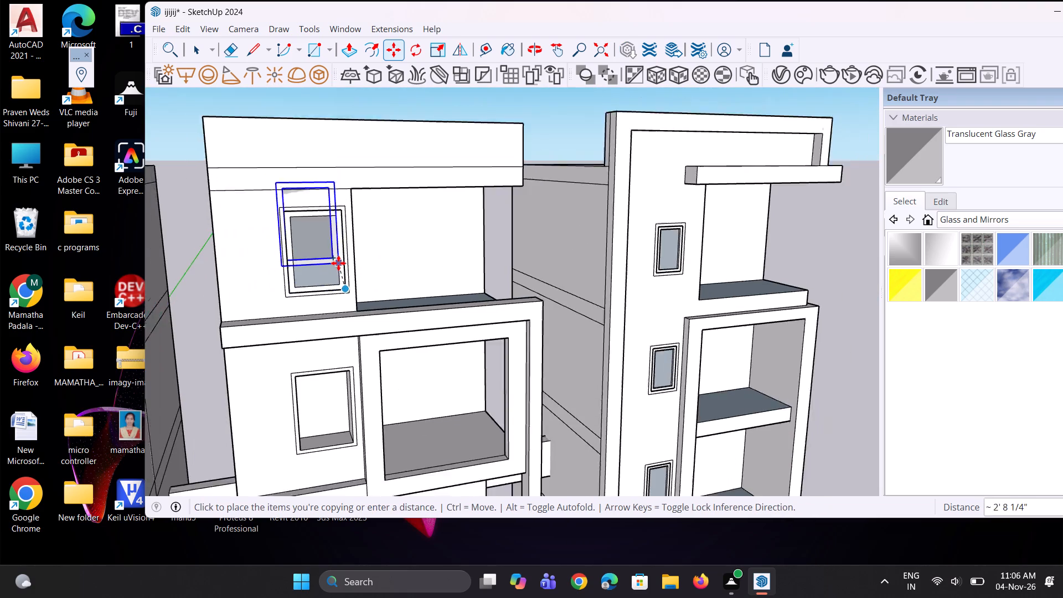
scroll(338, 263, down, 5)
scroll(338, 358, up, 6)
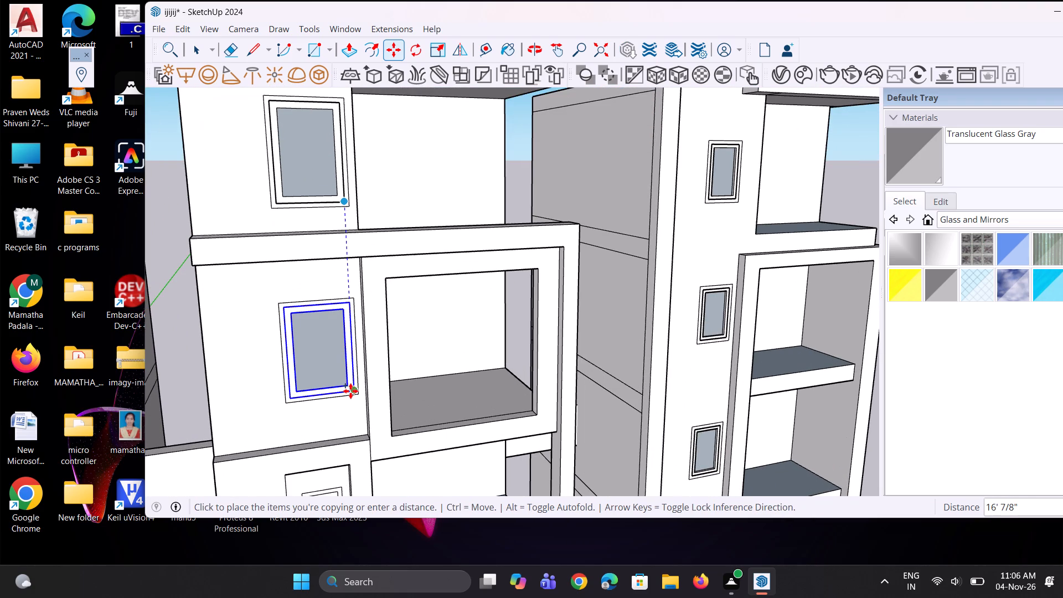
click(350, 391)
scroll(373, 147, down, 9)
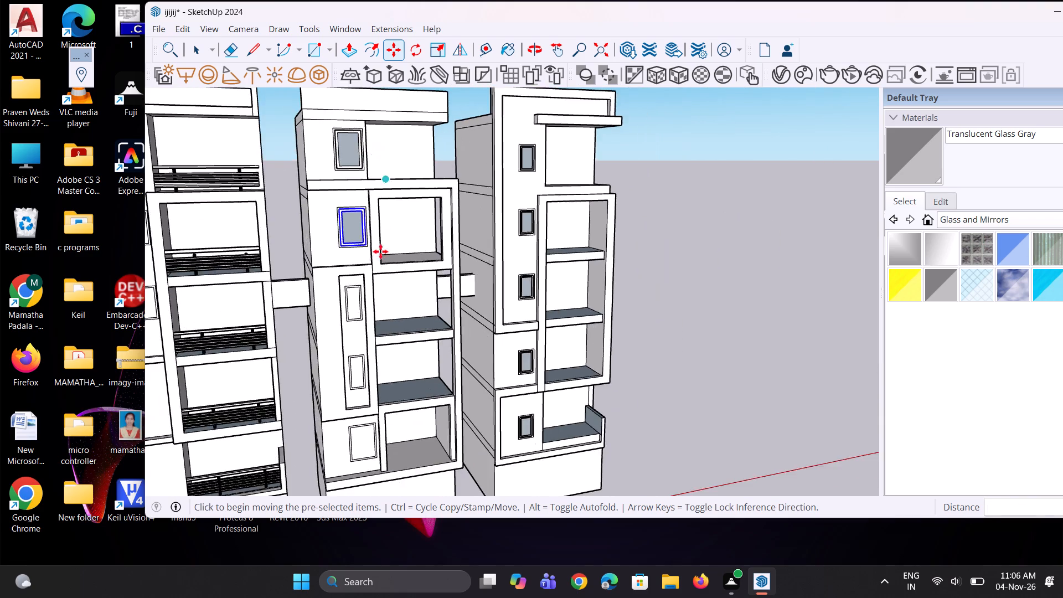
scroll(380, 259, up, 4)
scroll(359, 279, down, 4)
key(space)
key(space)
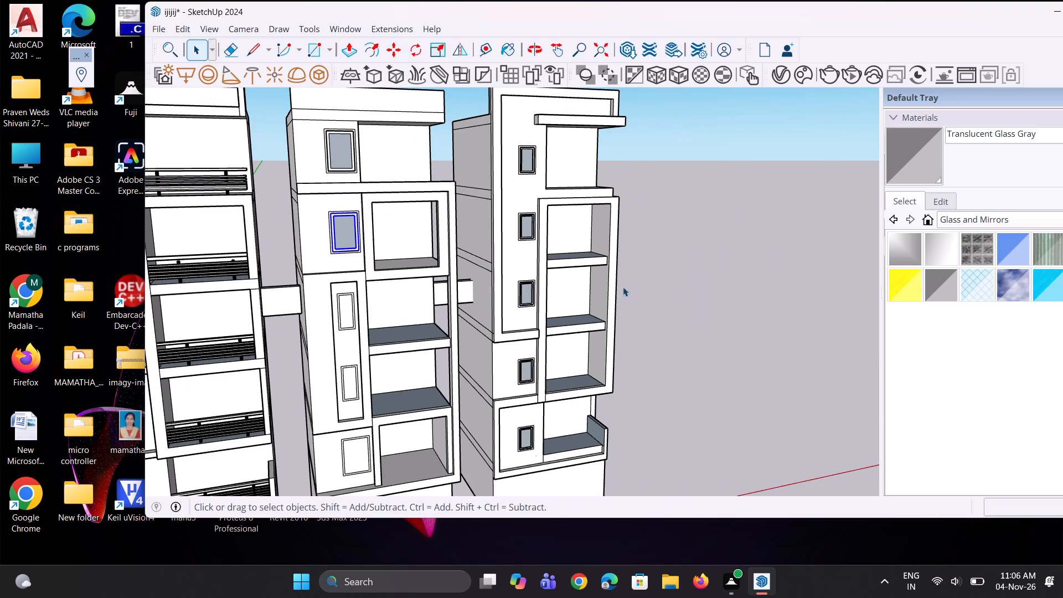
click(683, 286)
Examine how the copied glazed window sits in the middle tower's second-highest opening from several angles.
scroll(467, 317, up, 3)
scroll(376, 219, up, 8)
middle_drag(296, 215, 330, 246)
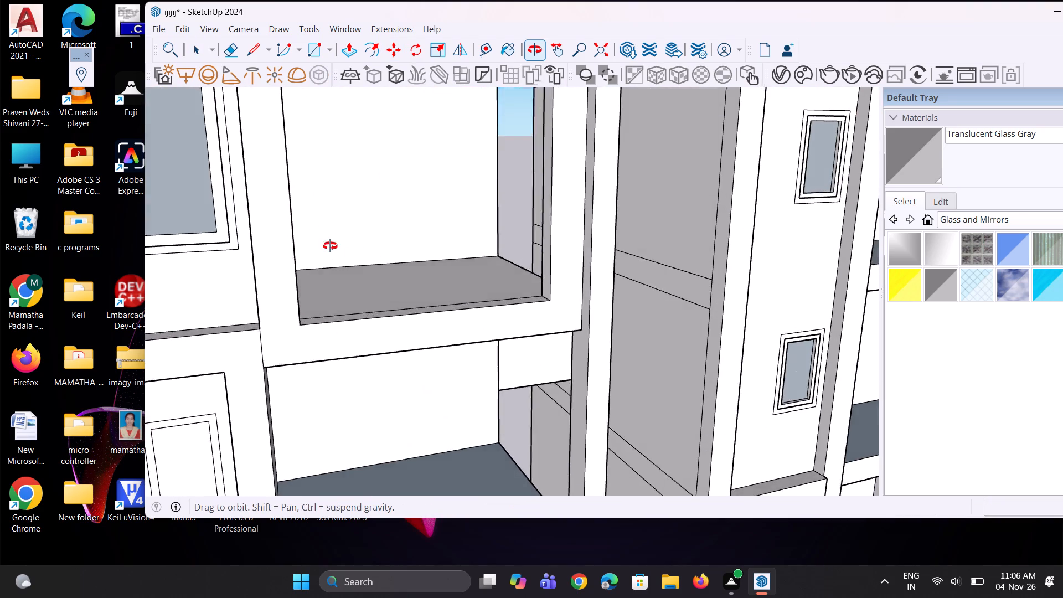
middle_drag(330, 246, 424, 271)
scroll(373, 332, up, 4)
middle_drag(370, 346, 357, 315)
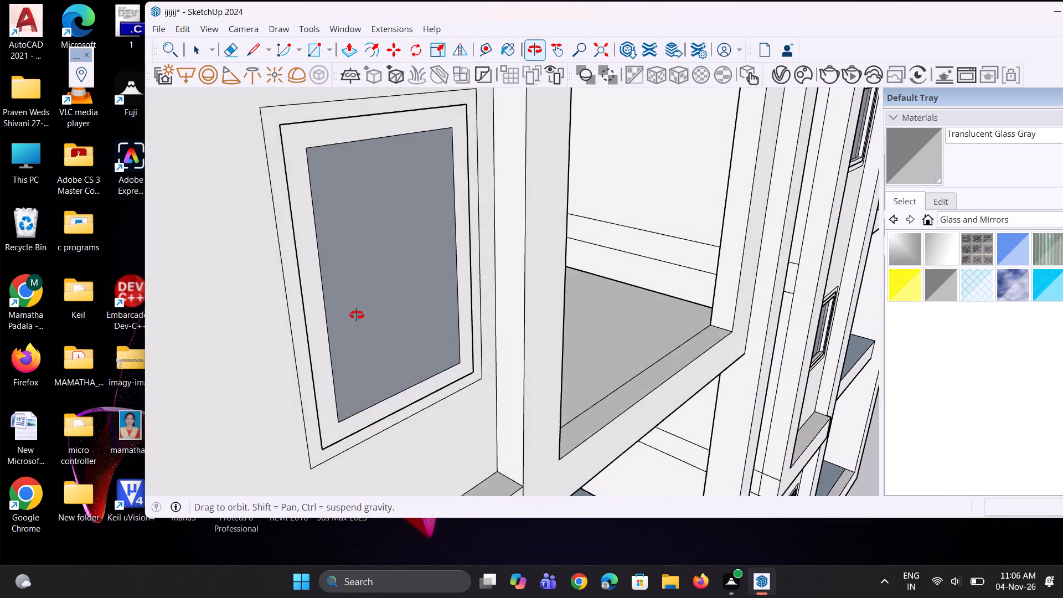
middle_drag(357, 315, 336, 274)
scroll(309, 247, down, 16)
middle_drag(429, 261, 357, 259)
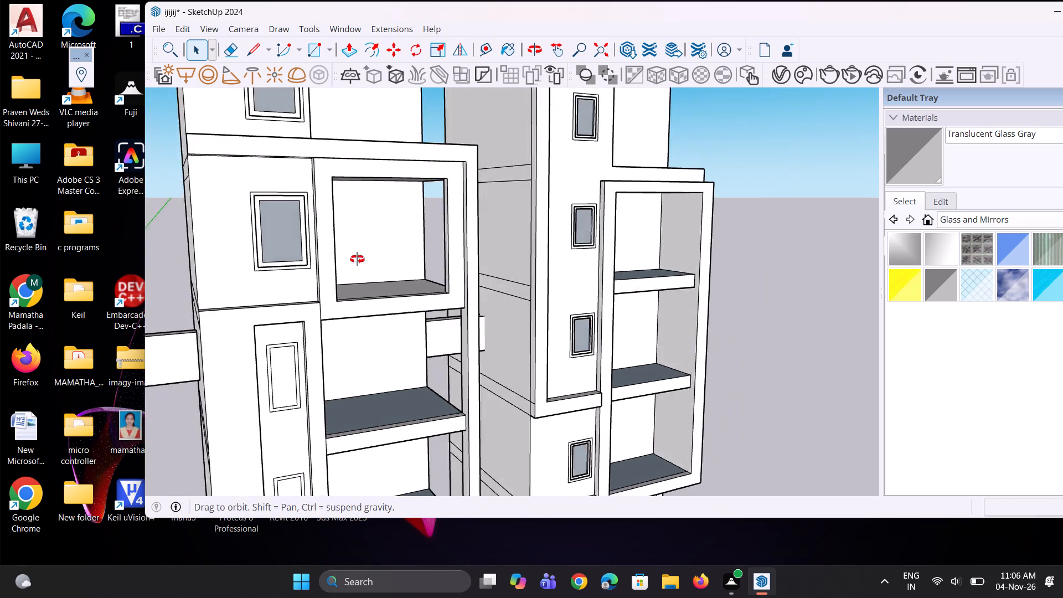
middle_drag(357, 259, 308, 254)
key(space)
Copy the middle tower's upper narrow window face out to the empty space beyond the end tower and clear the selection.
scroll(264, 276, down, 1)
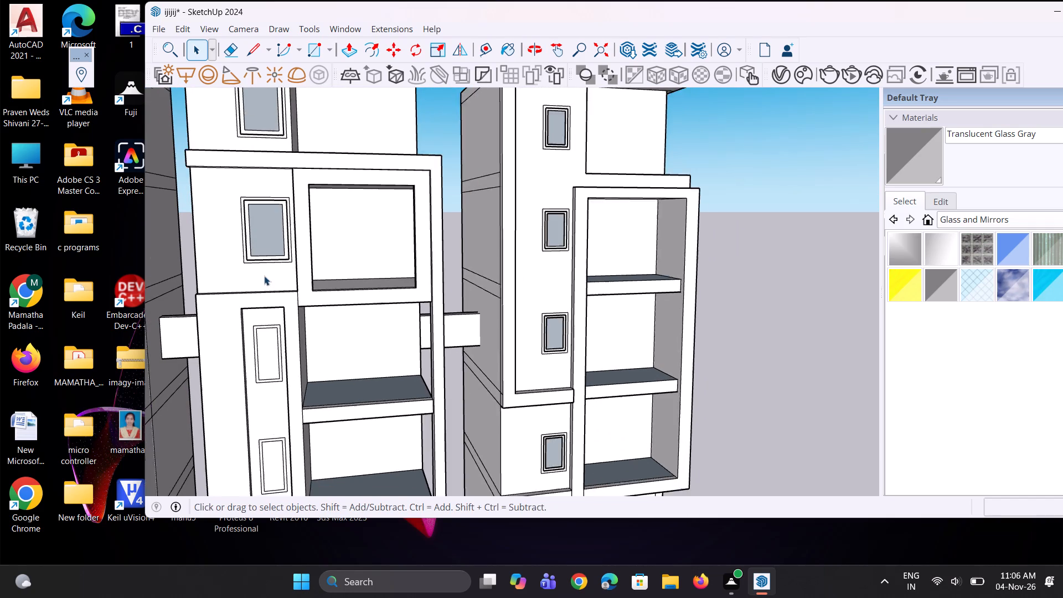
scroll(264, 276, down, 1)
scroll(269, 358, up, 4)
click(269, 358)
key(m)
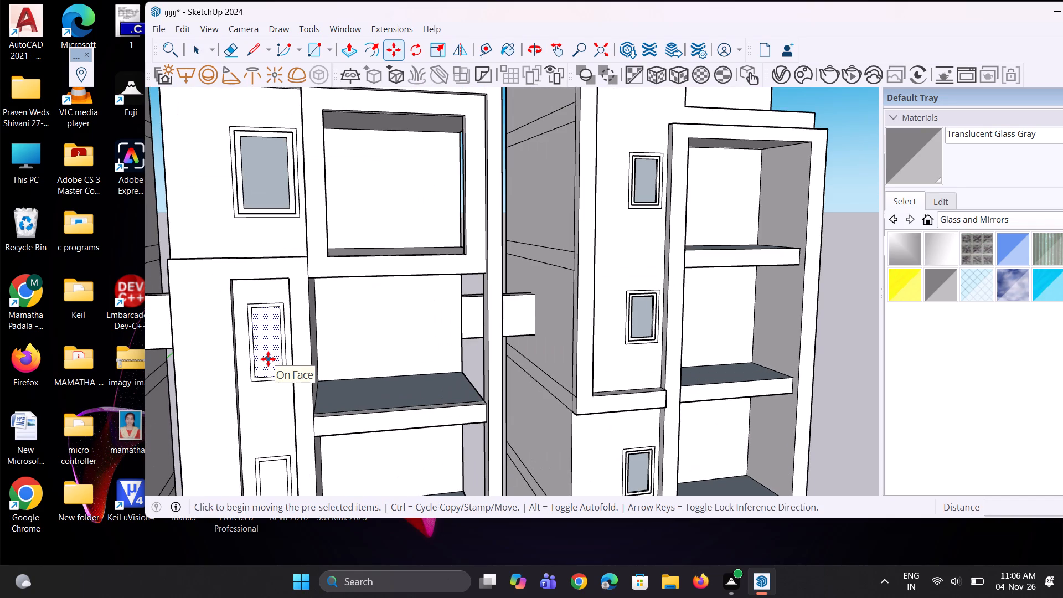
drag(268, 359, 278, 359)
scroll(401, 352, down, 5)
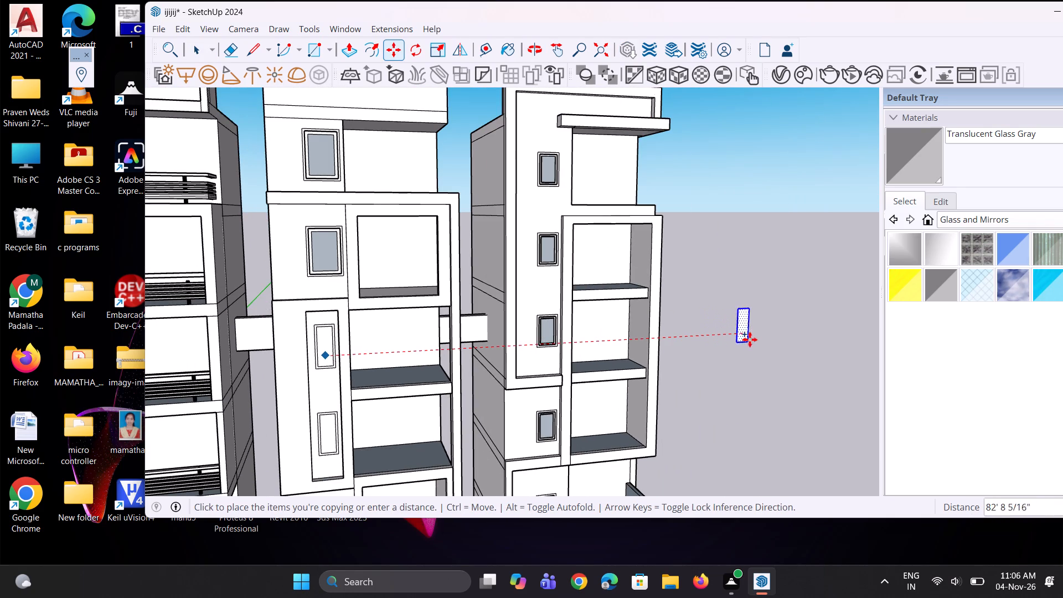
click(759, 339)
key(space)
click(763, 384)
Push/Pull the copied narrow window face 3" into a thin panel.
scroll(782, 333, up, 5)
key(p)
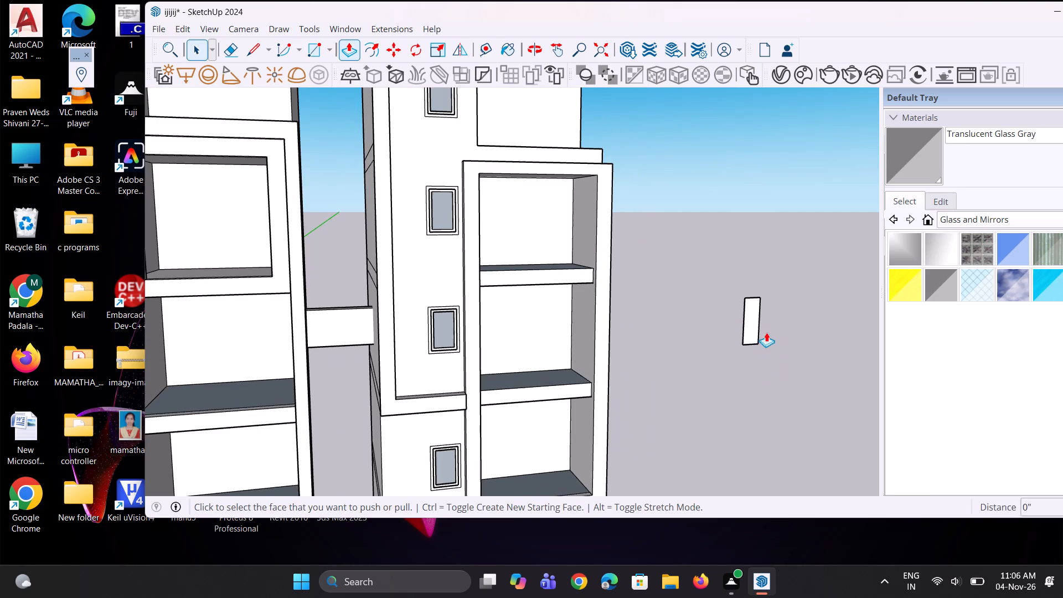
click(754, 326)
key(3)
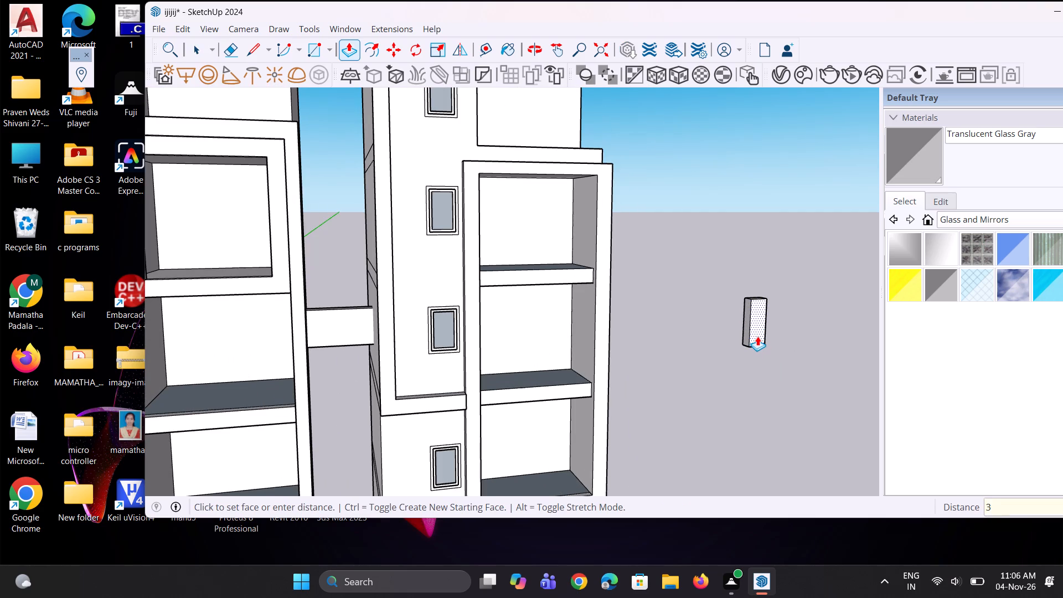
key(shift+quotedbl)
key(Return)
middle_drag(762, 324, 695, 314)
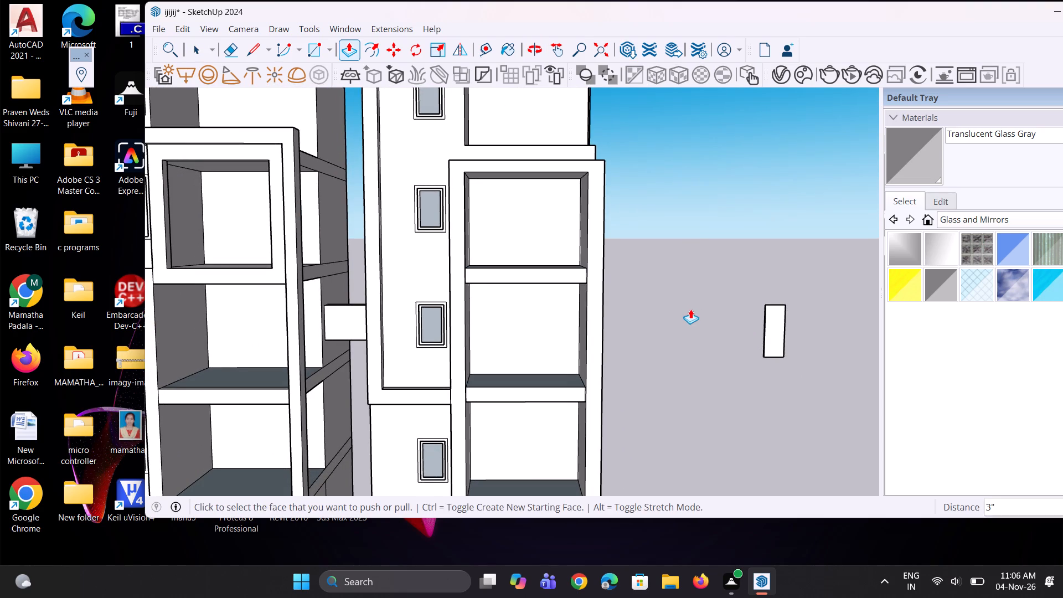
key(space)
key(space)
Offset the narrow panel's front outline inward about 3 1/8" to form the frame border.
scroll(766, 323, up, 2)
key(f)
scroll(769, 327, up, 2)
click(767, 329)
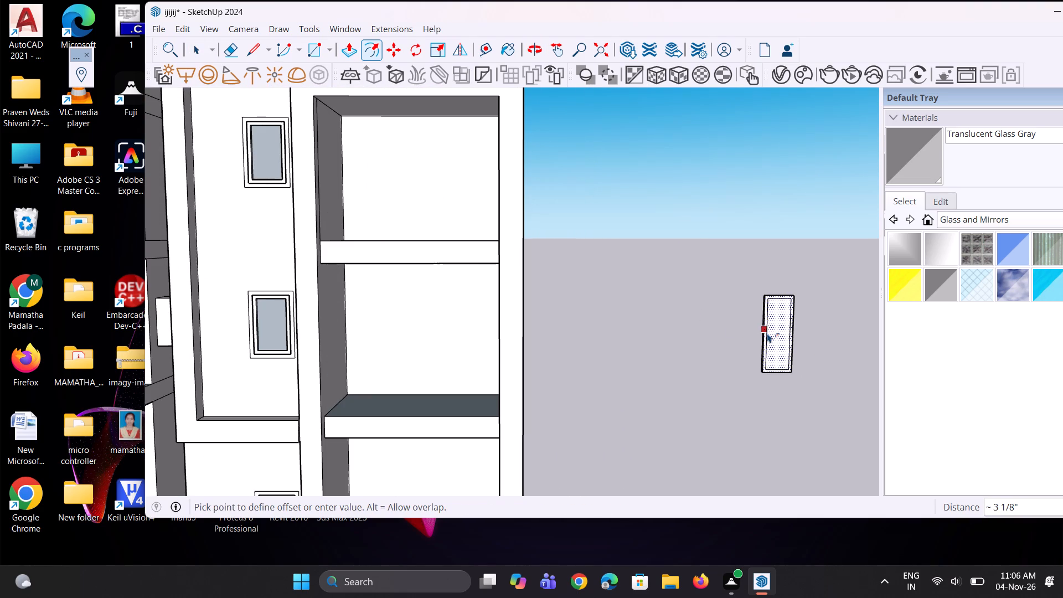
click(768, 334)
key(space)
key(space)
click(739, 373)
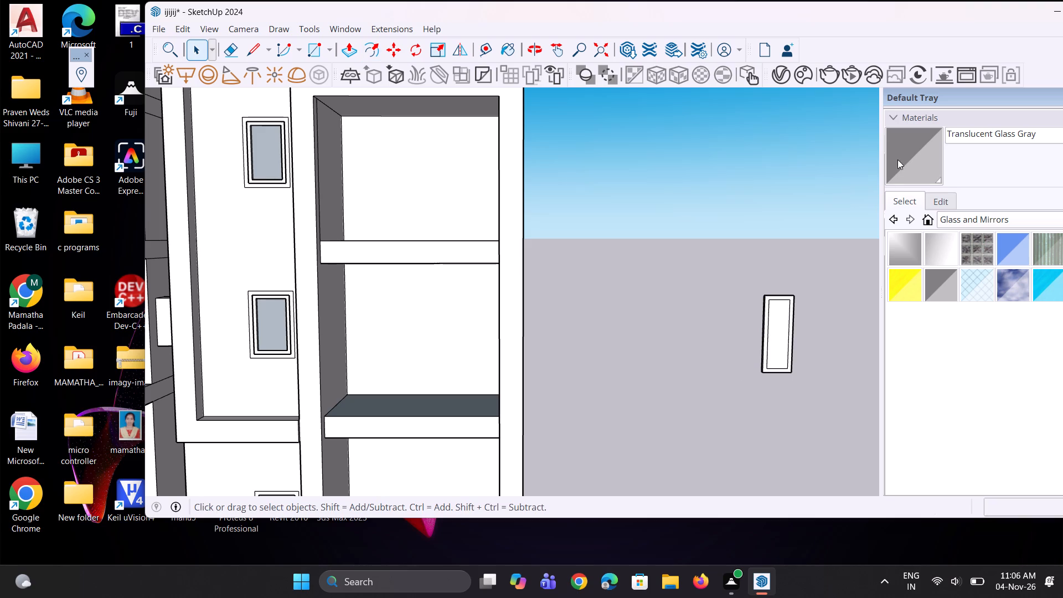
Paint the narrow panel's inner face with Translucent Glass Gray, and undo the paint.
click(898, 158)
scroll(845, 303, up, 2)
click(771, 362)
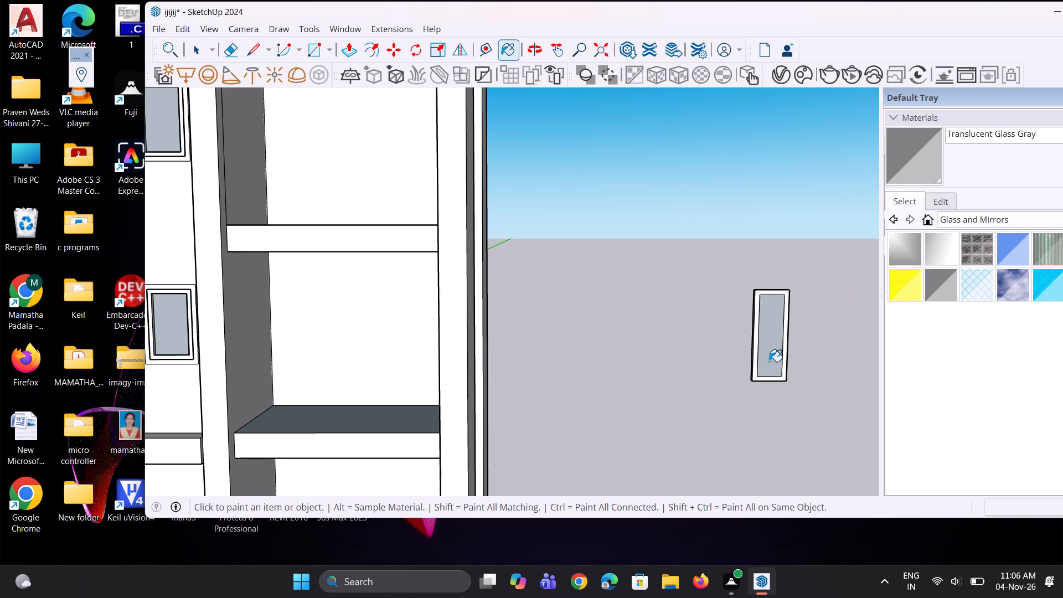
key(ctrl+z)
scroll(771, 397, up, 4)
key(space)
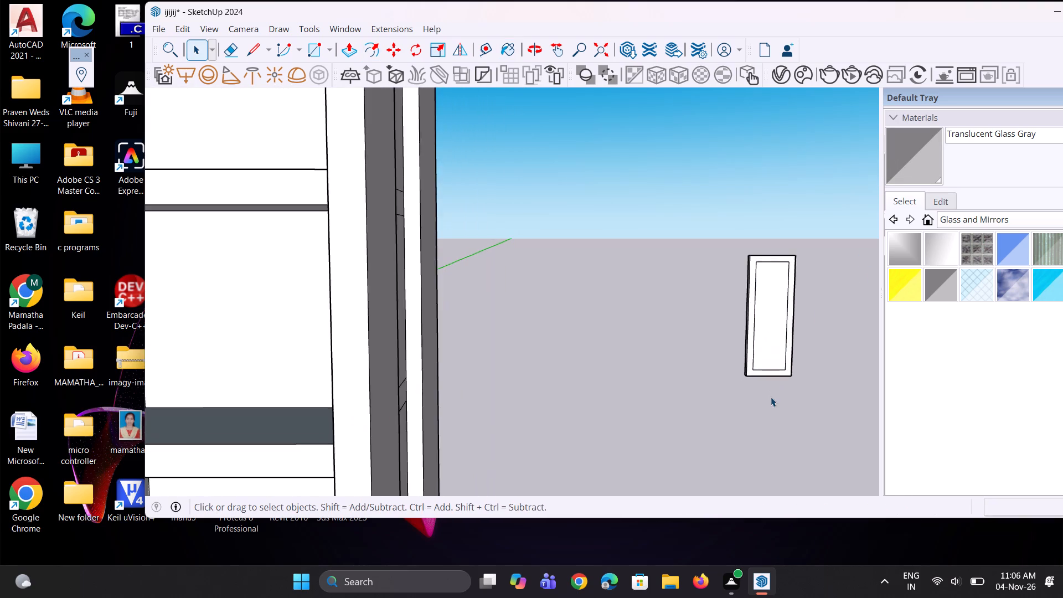
Push/Pull the narrow window's frame border outward 2 1/2" around the inner face.
scroll(771, 397, up, 2)
key(p)
scroll(746, 396, up, 3)
click(750, 344)
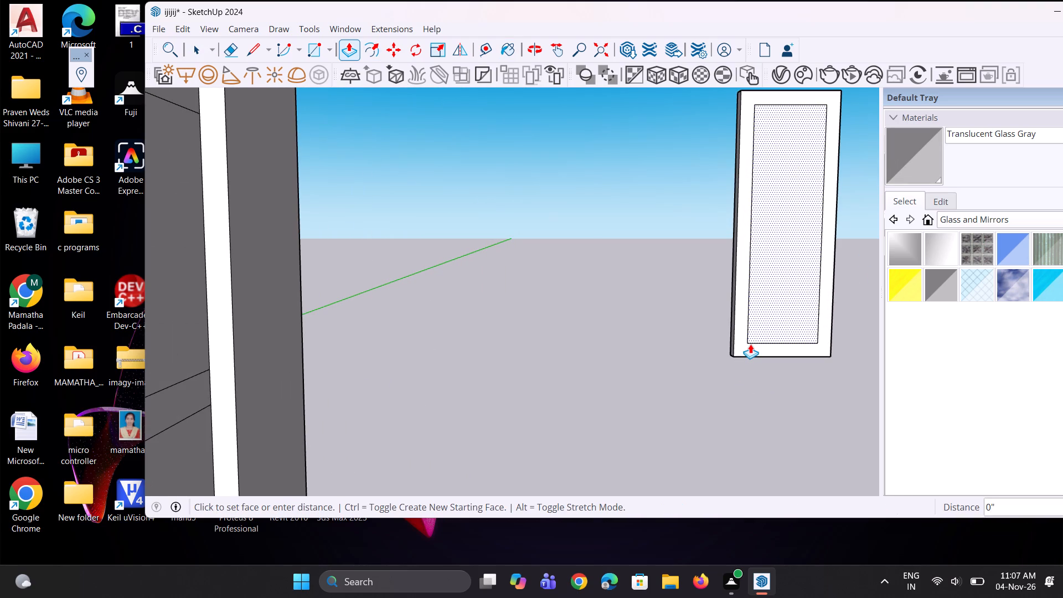
key(Escape)
click(751, 350)
click(754, 351)
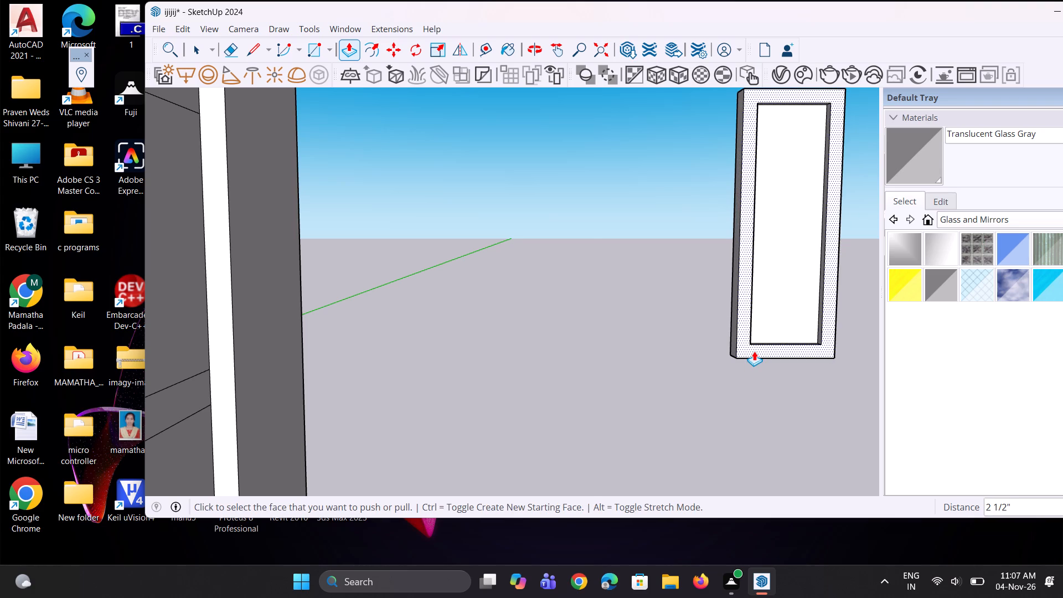
key(space)
key(space)
Paint the narrow window's recessed inner face with Translucent Glass Gray.
click(912, 158)
click(793, 282)
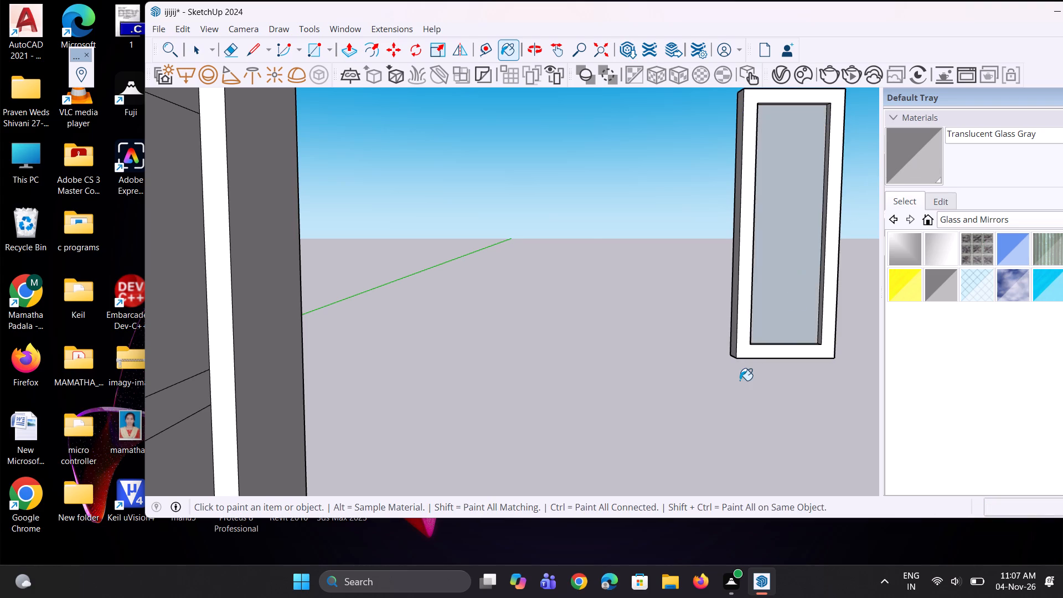
Select the whole narrow framed window and make it a group.
scroll(740, 380, down, 12)
middle_drag(735, 361, 722, 331)
key(space)
key(space)
drag(729, 250, 815, 416)
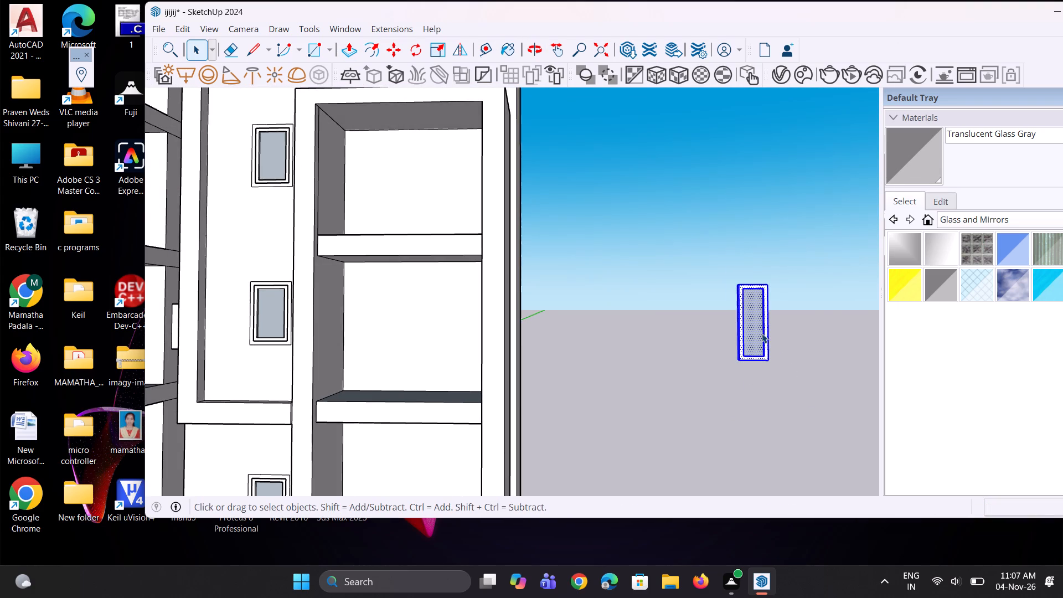
right_click(762, 333)
click(811, 171)
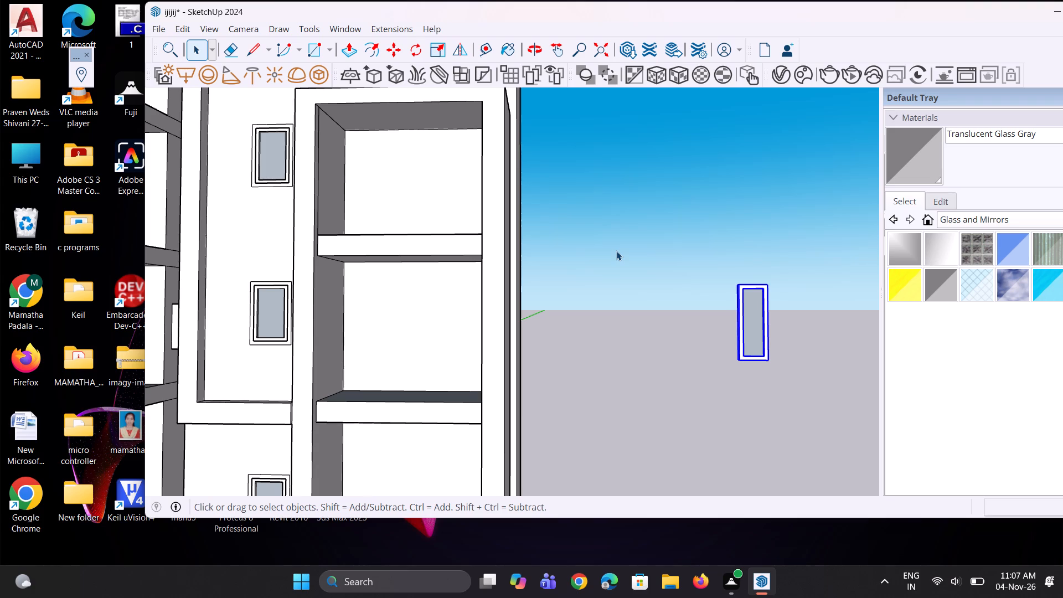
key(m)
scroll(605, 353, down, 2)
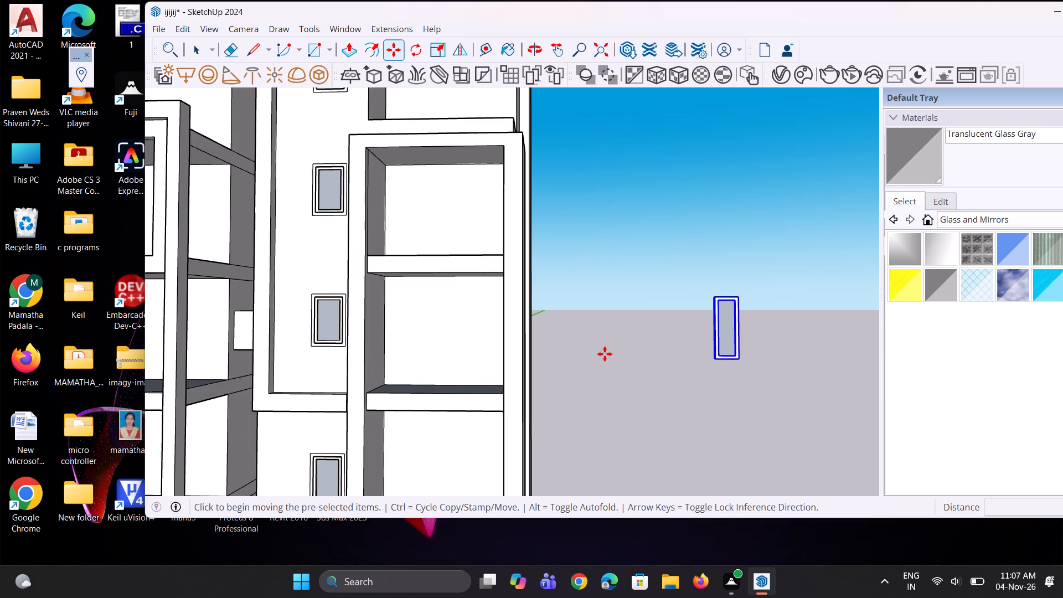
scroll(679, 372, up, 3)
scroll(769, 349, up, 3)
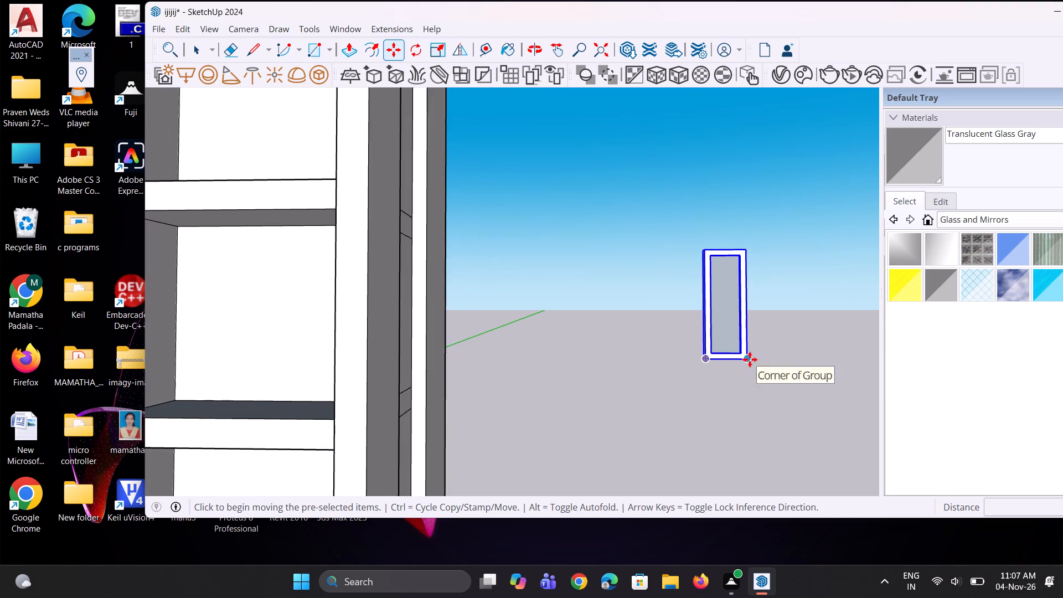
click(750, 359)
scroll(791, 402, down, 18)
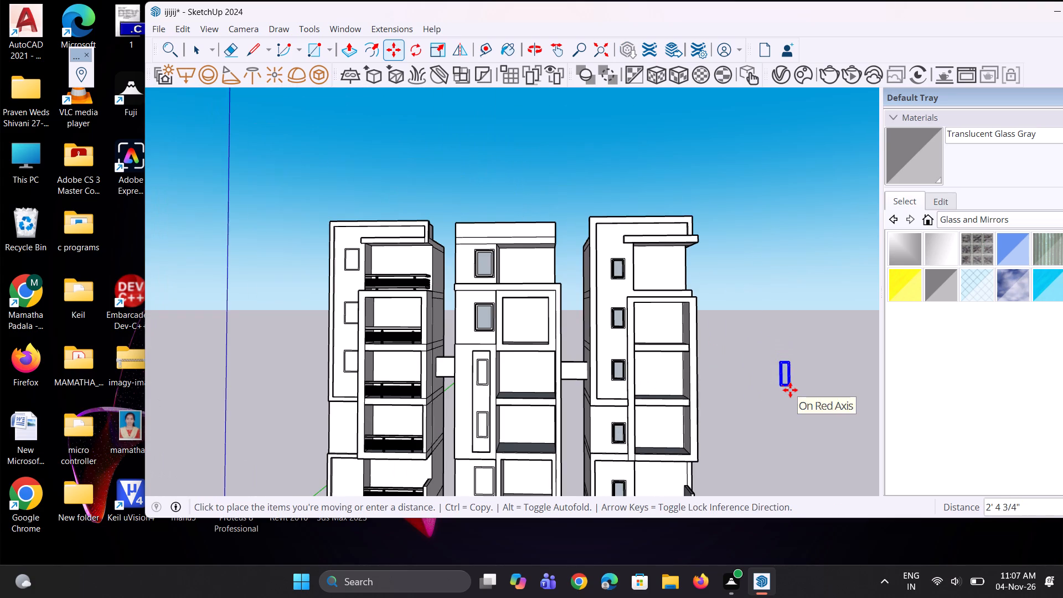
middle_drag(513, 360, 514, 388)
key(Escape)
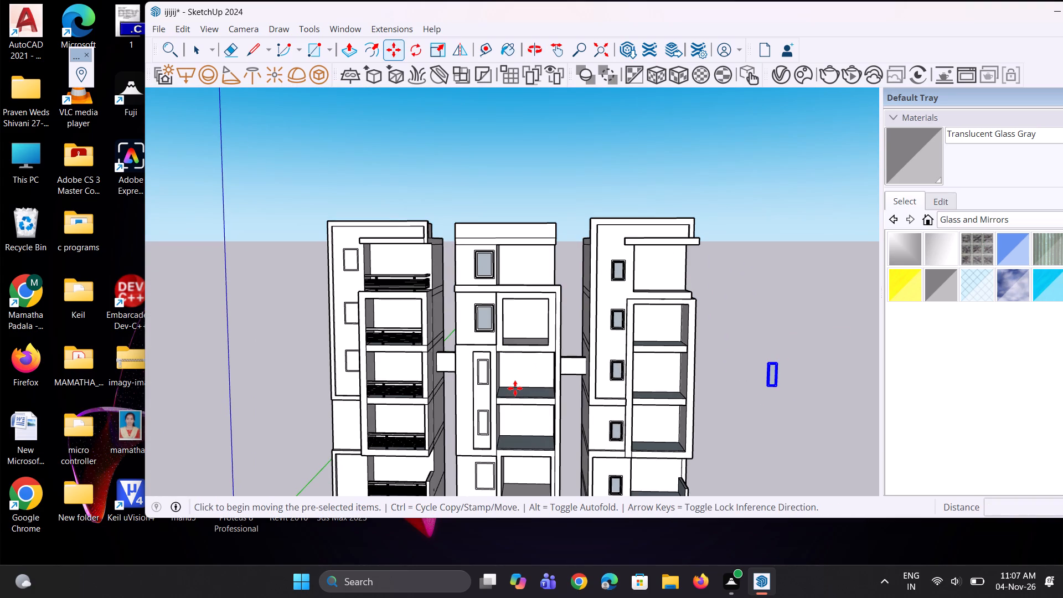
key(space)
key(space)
Recess the inner face of the middle tower's upper narrow window 4' 4 9/16" into the wall.
scroll(443, 405, up, 1)
middle_drag(443, 405, 443, 430)
key(p)
scroll(503, 393, up, 10)
double_click(471, 367)
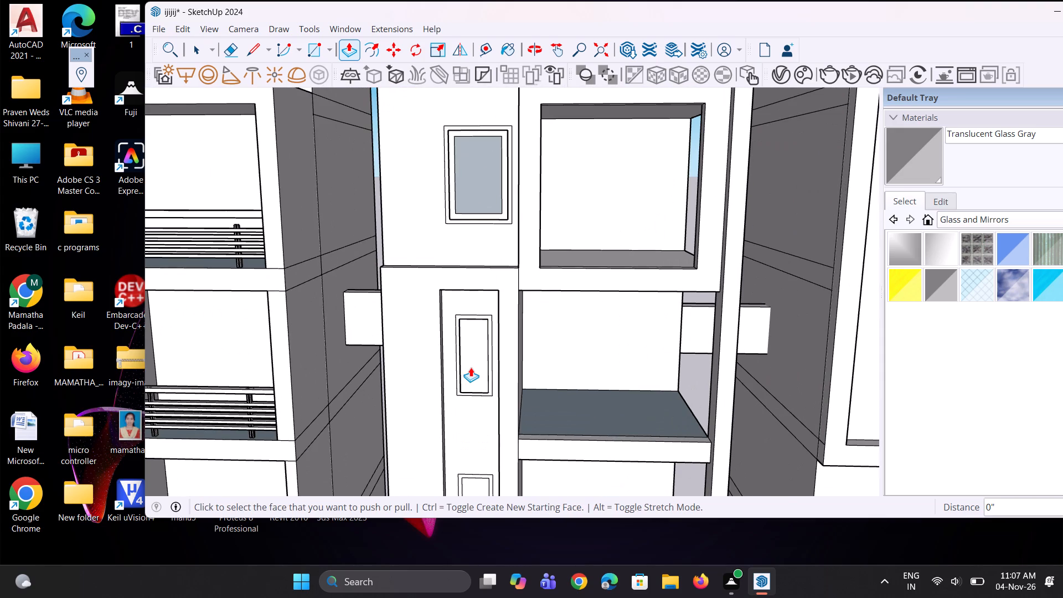
key(ctrl+z)
click(476, 380)
click(476, 365)
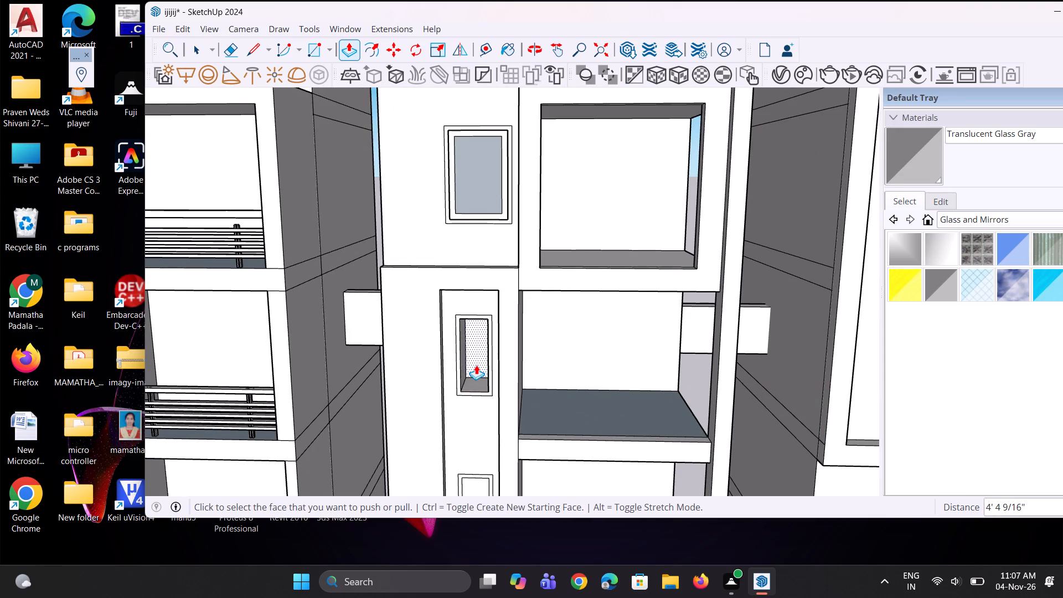
Recess the inner face of the middle tower's lower narrow window by the same depth as the upper one.
scroll(461, 339, down, 4)
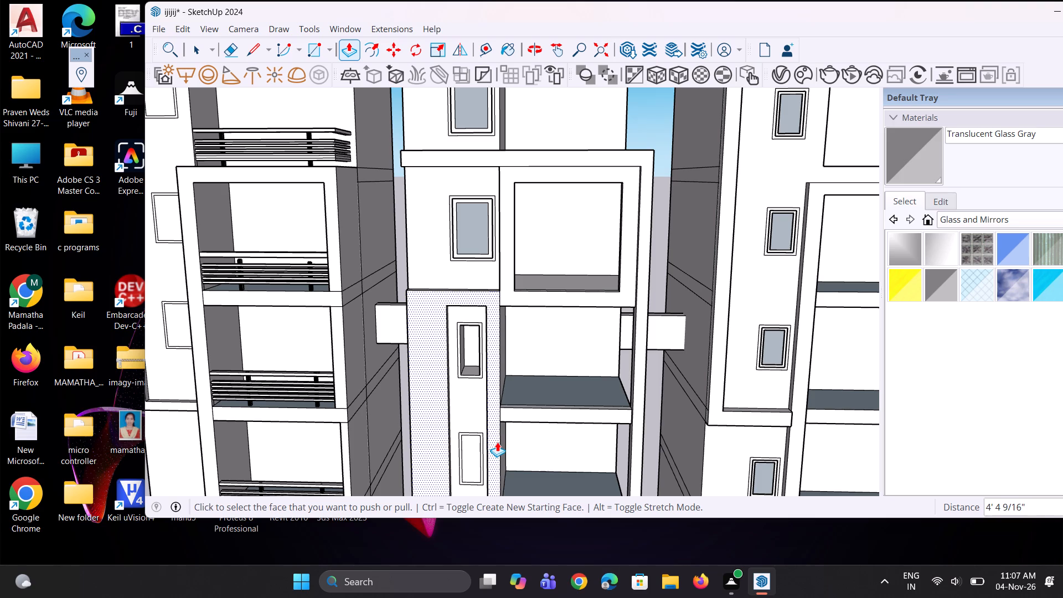
scroll(497, 442, up, 3)
scroll(406, 546, up, 2)
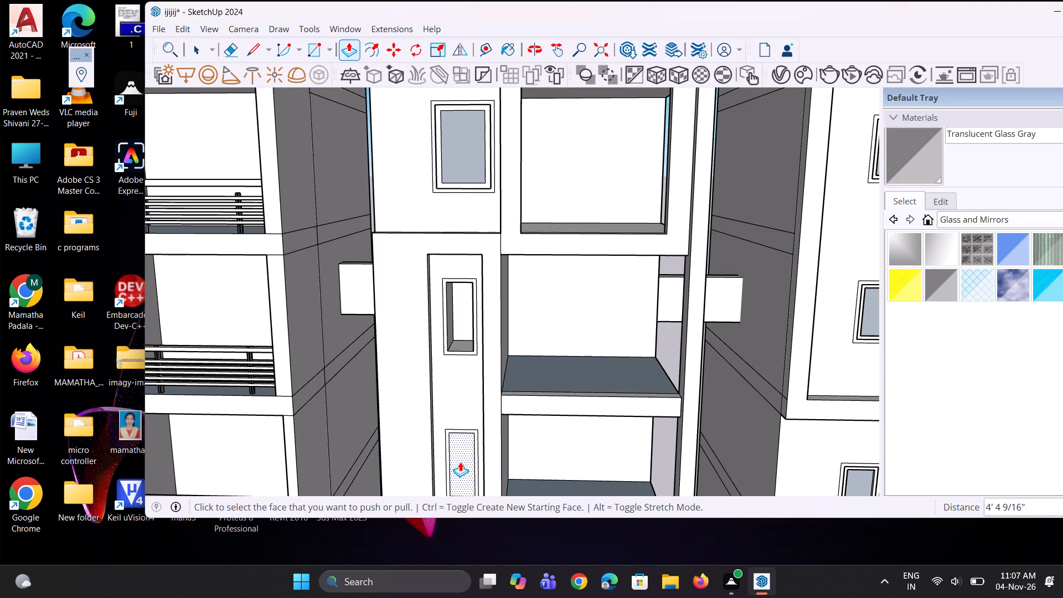
double_click(460, 462)
Move the grouped narrow window by its lower corner to the matching bottom corner of the middle tower's upper narrow opening.
scroll(425, 338, down, 12)
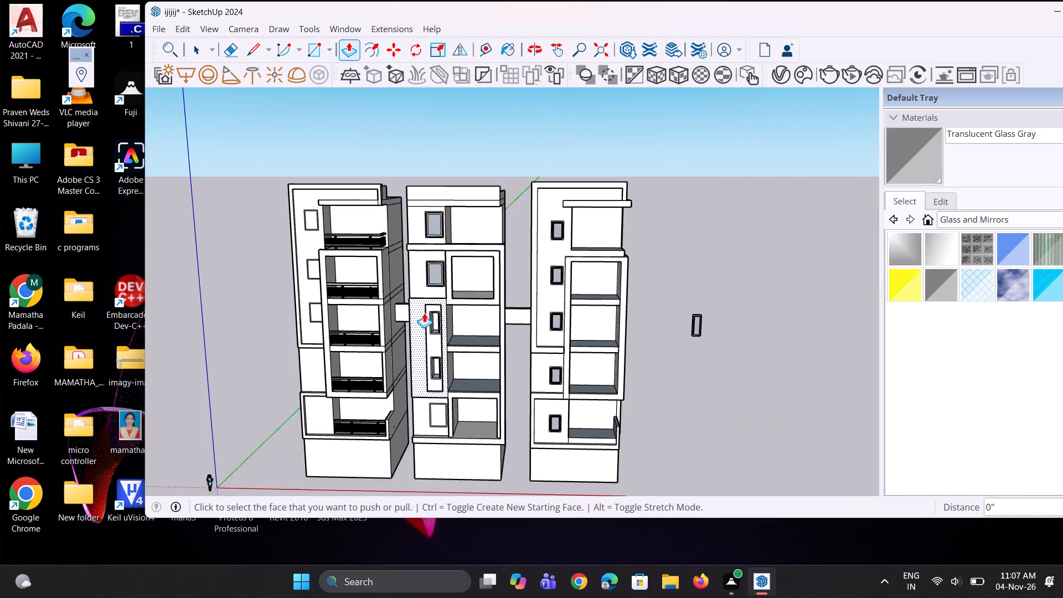
scroll(424, 313, down, 4)
scroll(658, 327, up, 6)
key(space)
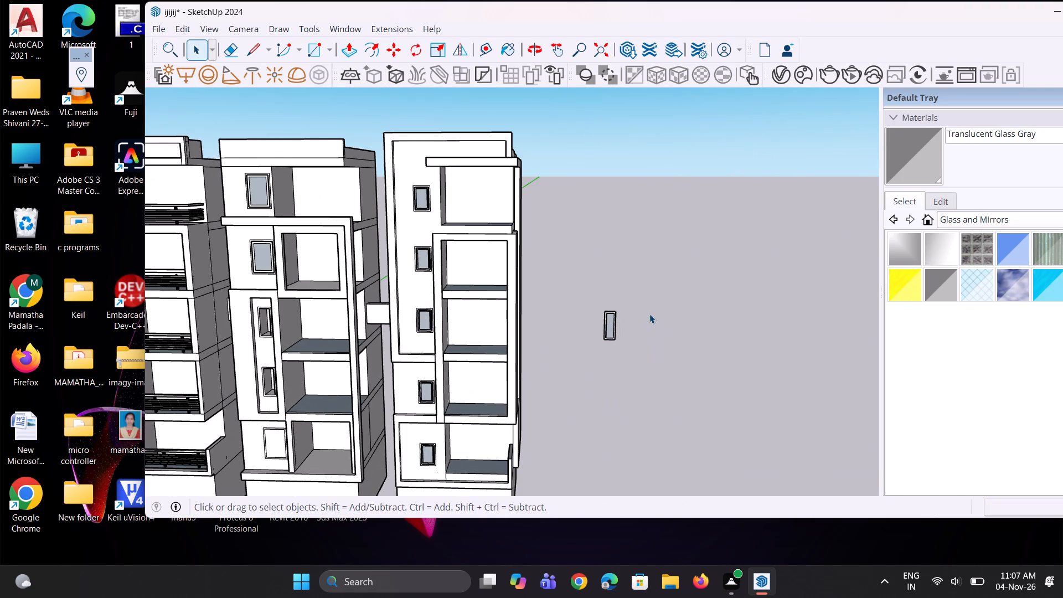
key(space)
scroll(649, 314, up, 2)
key(space)
key(space)
scroll(631, 322, up, 2)
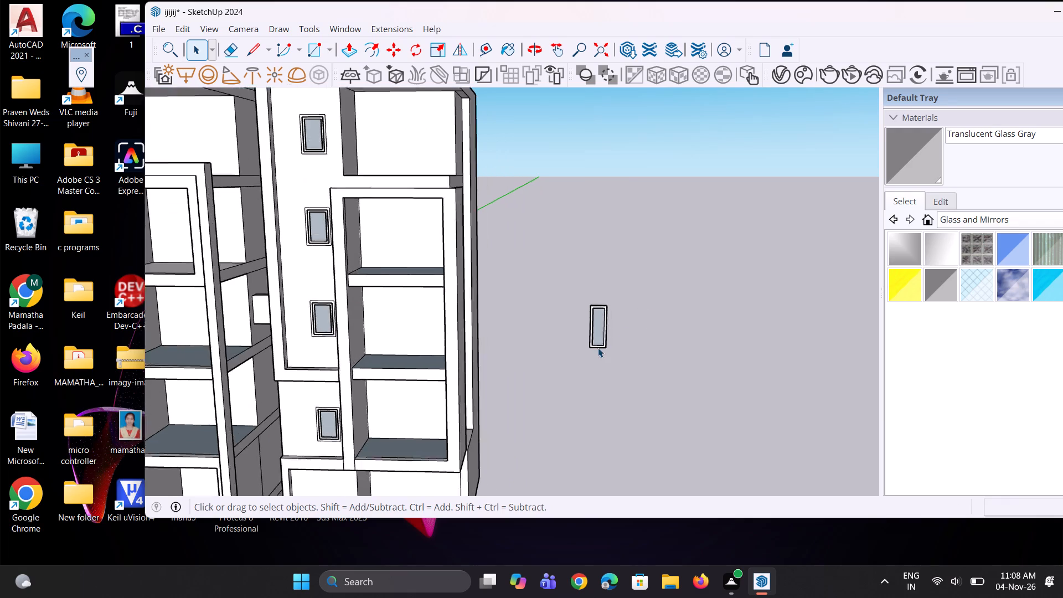
scroll(598, 348, up, 5)
key(m)
click(611, 348)
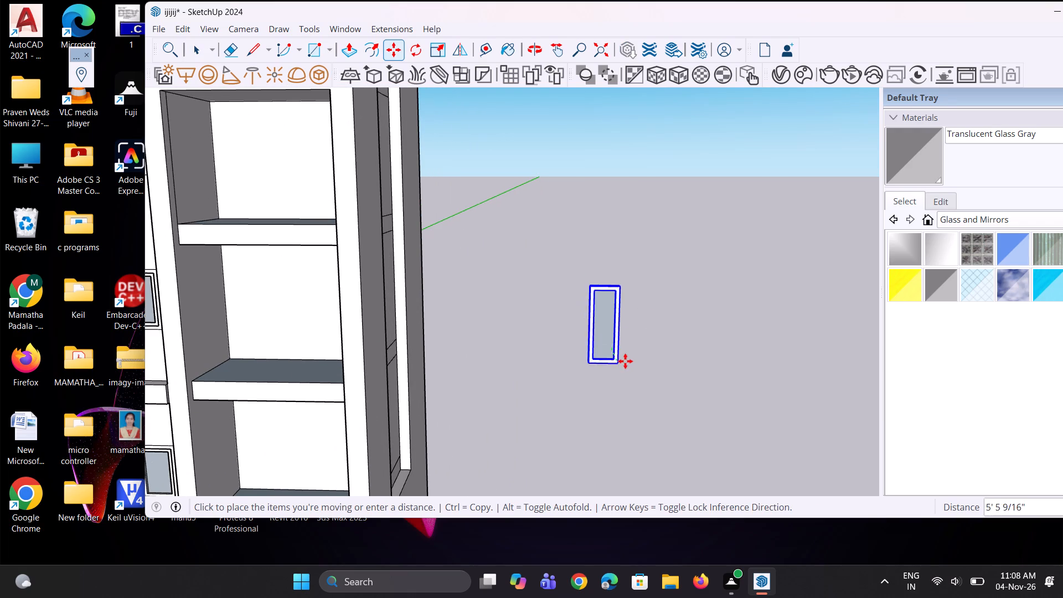
scroll(626, 361, down, 12)
scroll(288, 346, up, 5)
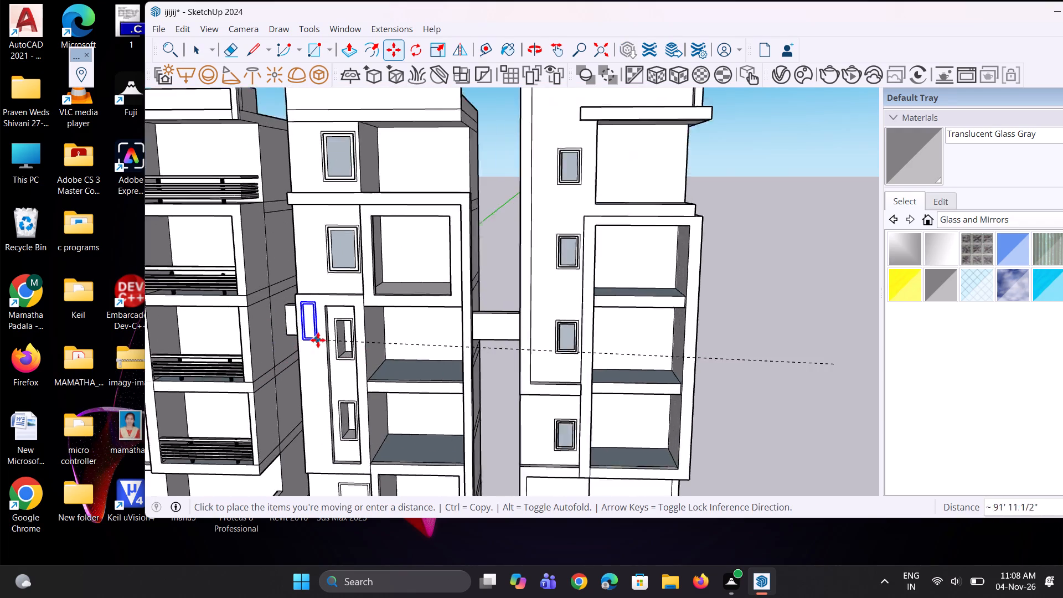
scroll(318, 340, up, 2)
middle_drag(324, 338, 352, 358)
scroll(381, 368, up, 10)
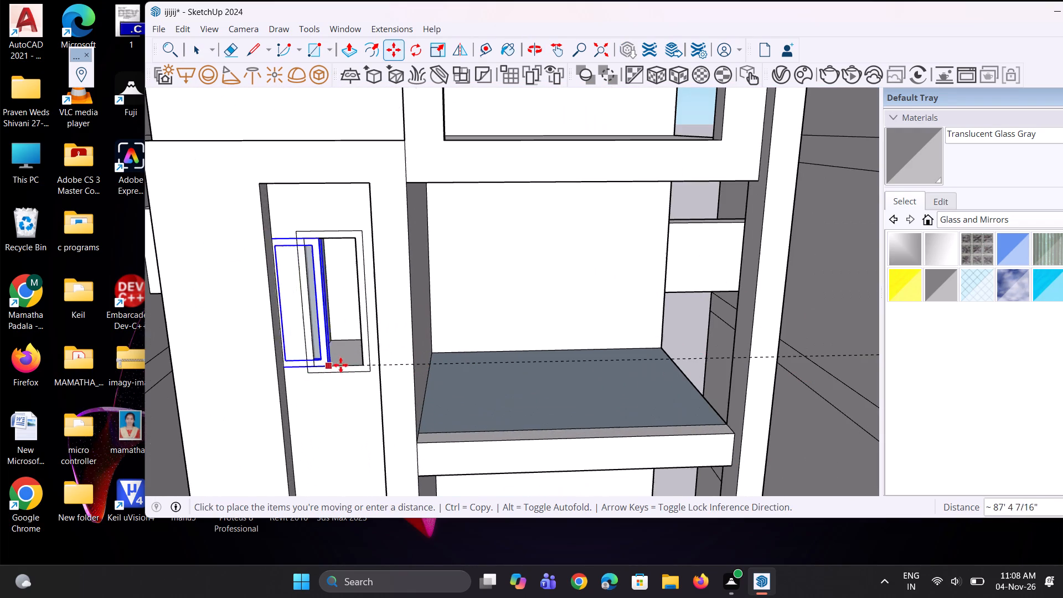
click(357, 364)
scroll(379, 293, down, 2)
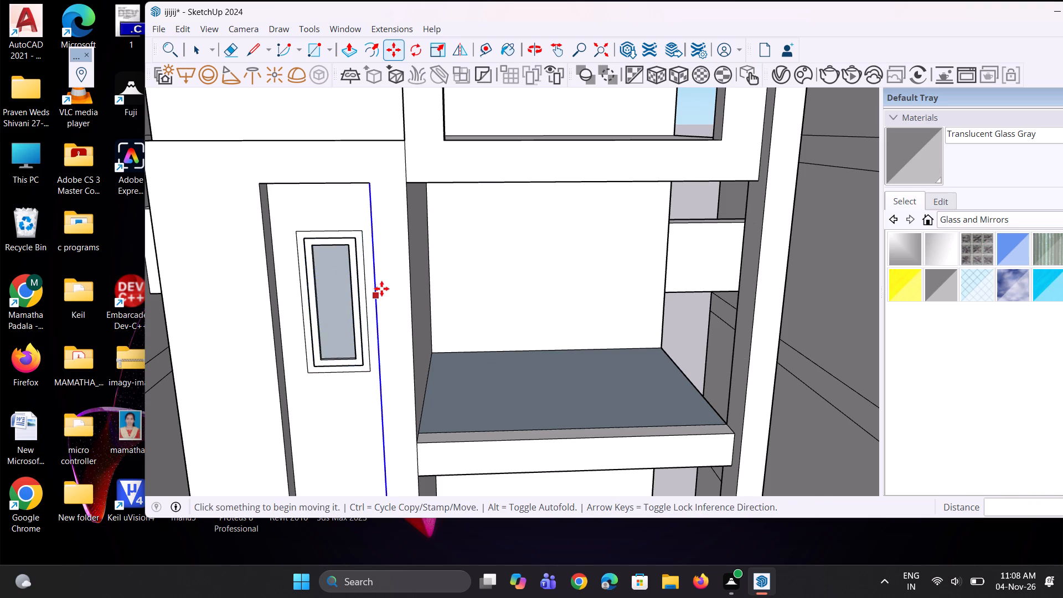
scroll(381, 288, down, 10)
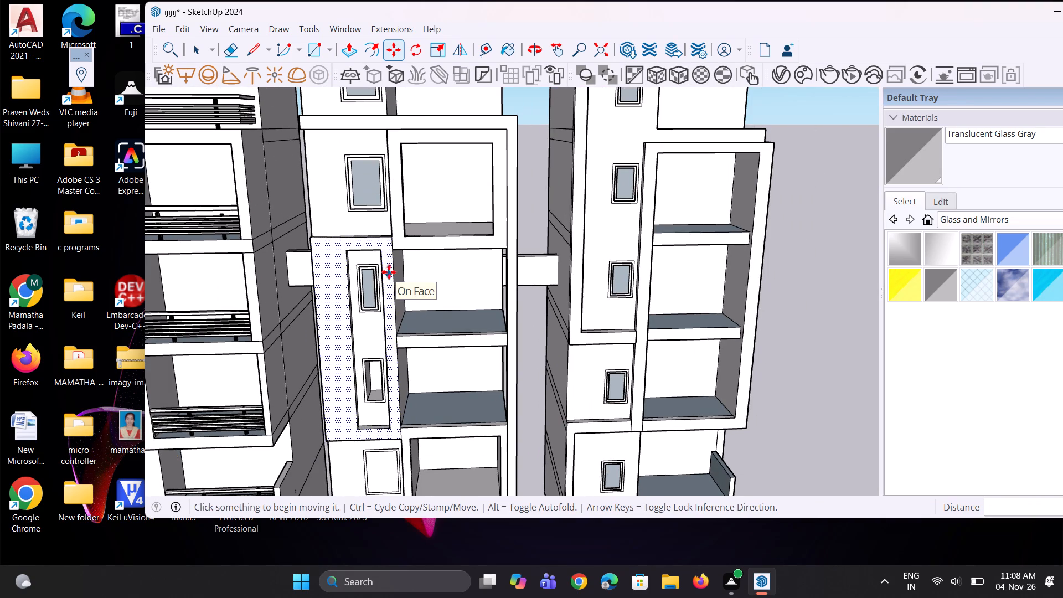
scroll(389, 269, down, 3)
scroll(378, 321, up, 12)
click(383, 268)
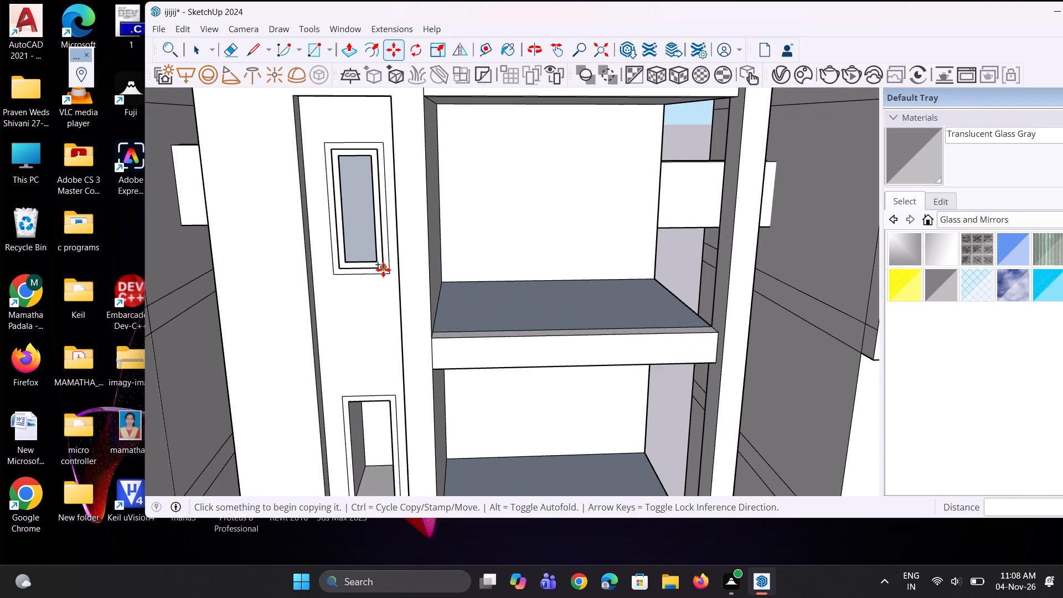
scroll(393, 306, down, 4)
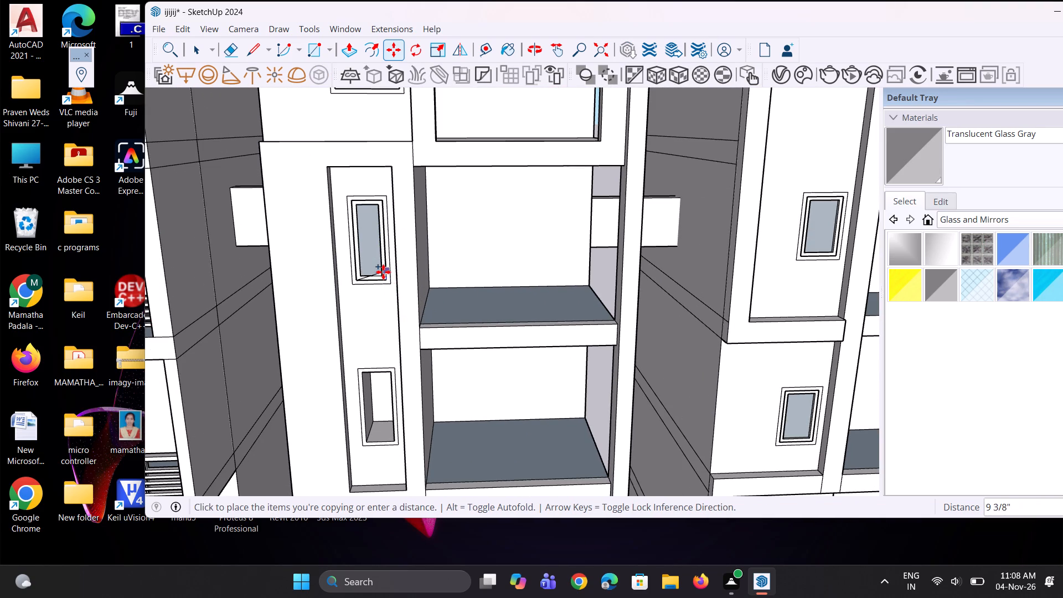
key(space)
Copy the grouped narrow window by its bottom corner from the middle tower's upper narrow opening to the matching corner of the lower one.
click(377, 274)
scroll(376, 275, up, 7)
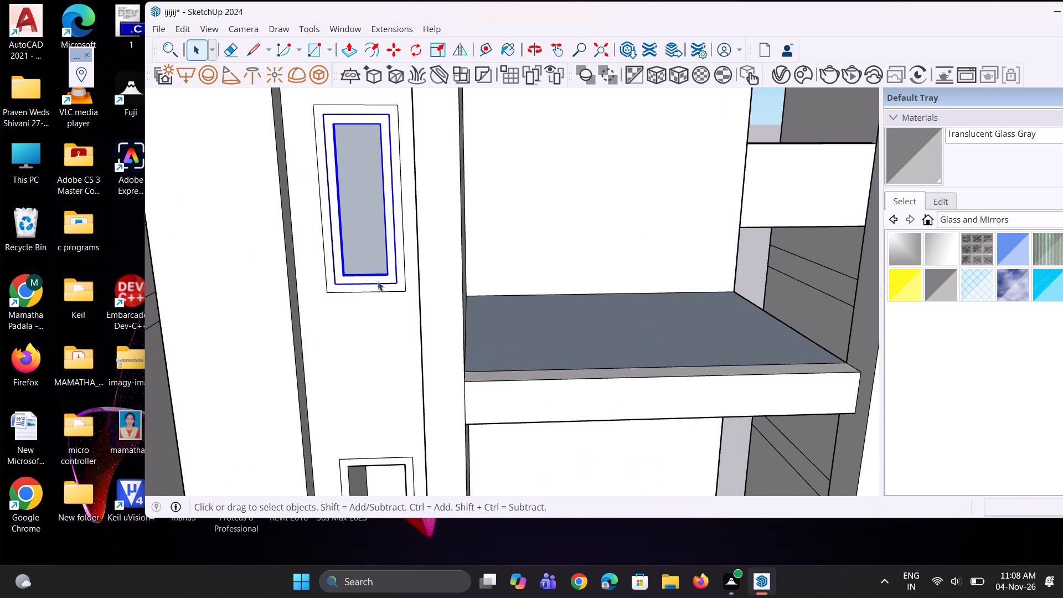
key(m)
click(393, 284)
scroll(402, 373, down, 1)
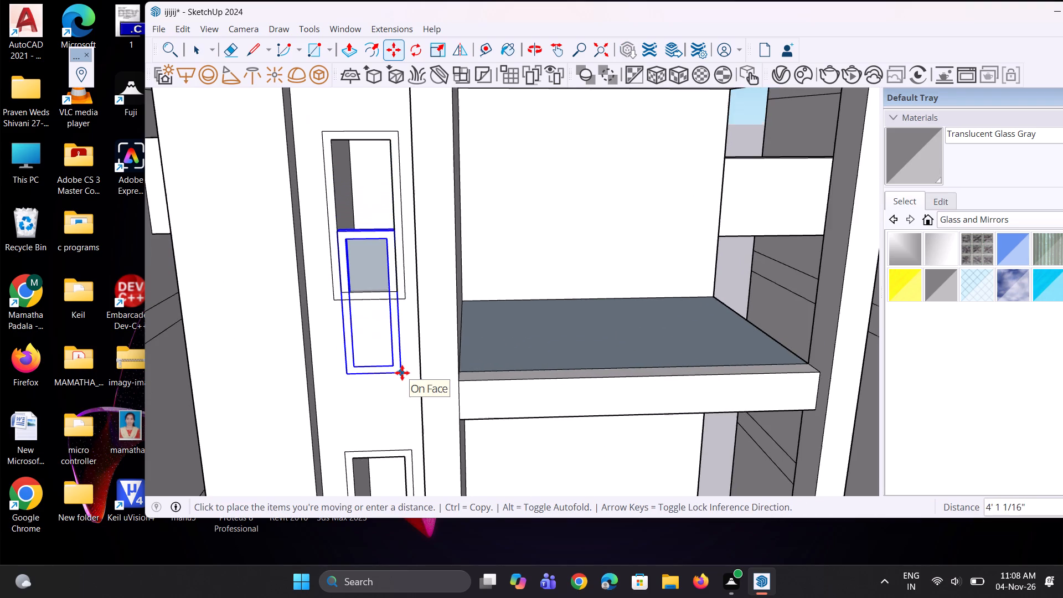
scroll(401, 356, down, 12)
scroll(399, 401, up, 2)
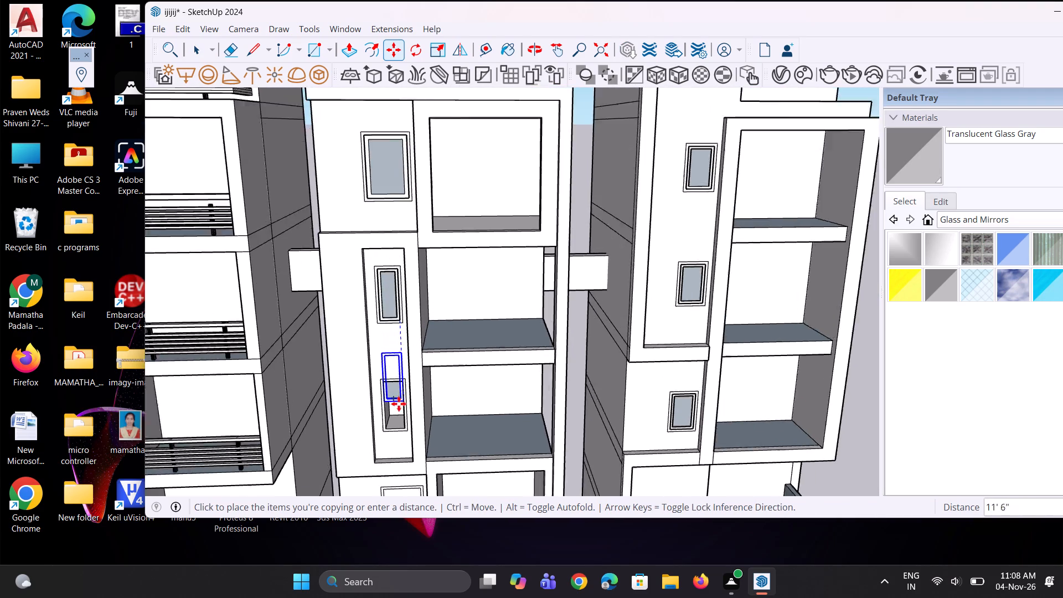
scroll(399, 404, up, 1)
click(403, 427)
scroll(365, 398, down, 2)
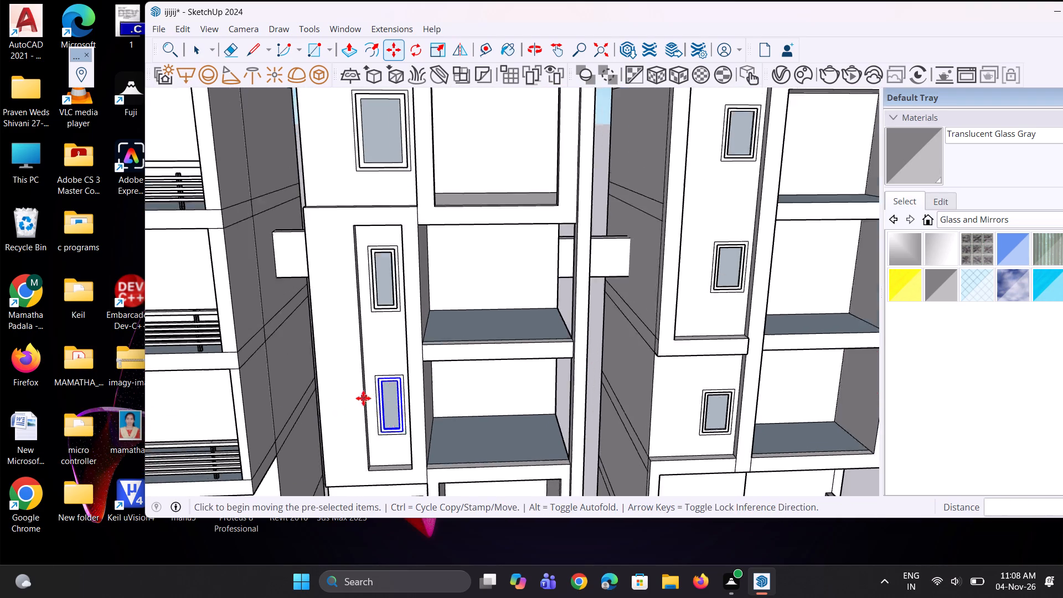
scroll(363, 398, down, 3)
key(space)
key(space)
click(784, 341)
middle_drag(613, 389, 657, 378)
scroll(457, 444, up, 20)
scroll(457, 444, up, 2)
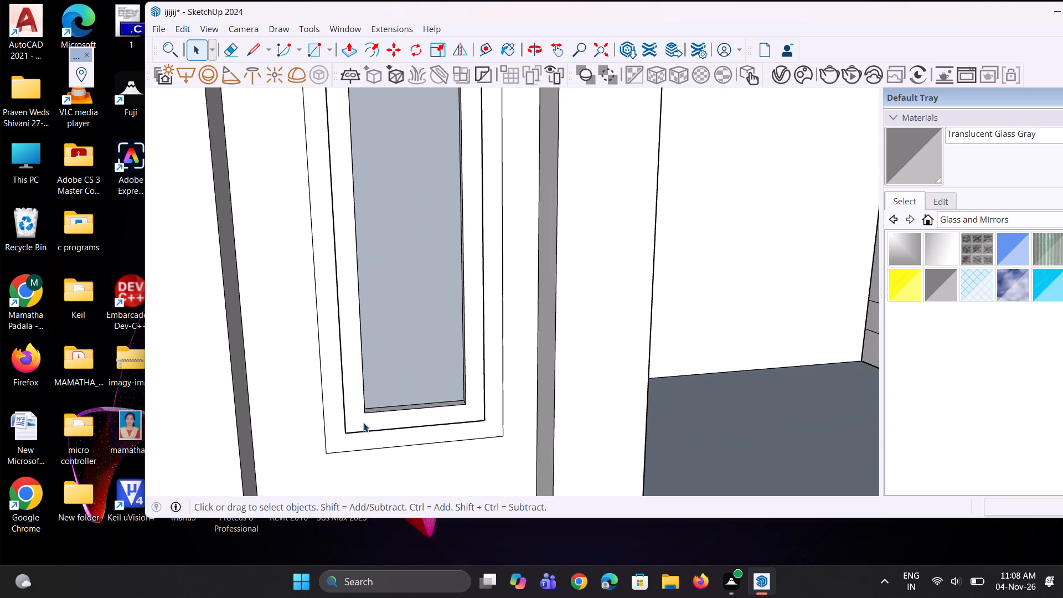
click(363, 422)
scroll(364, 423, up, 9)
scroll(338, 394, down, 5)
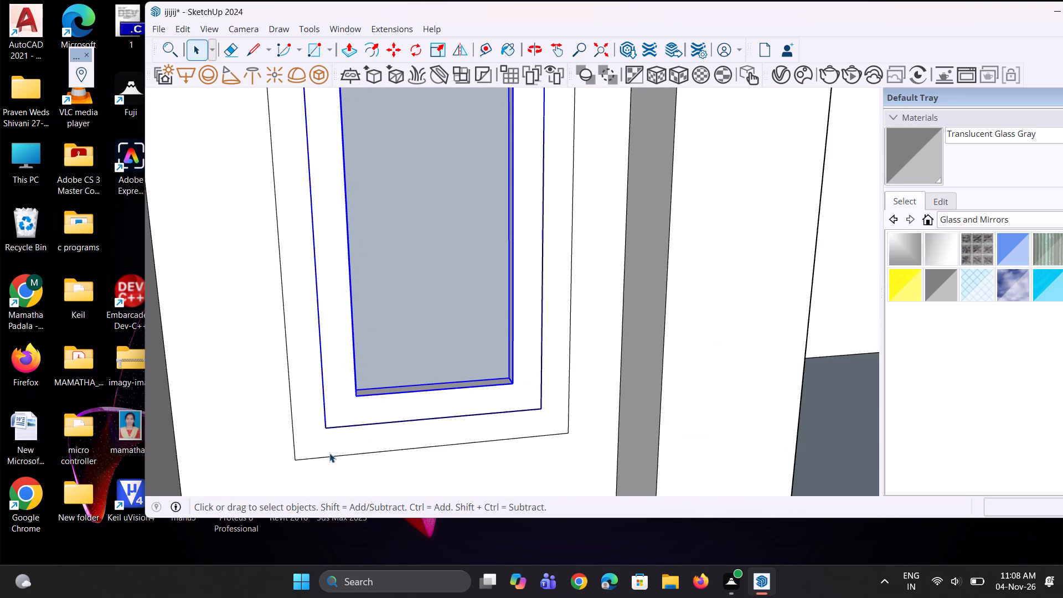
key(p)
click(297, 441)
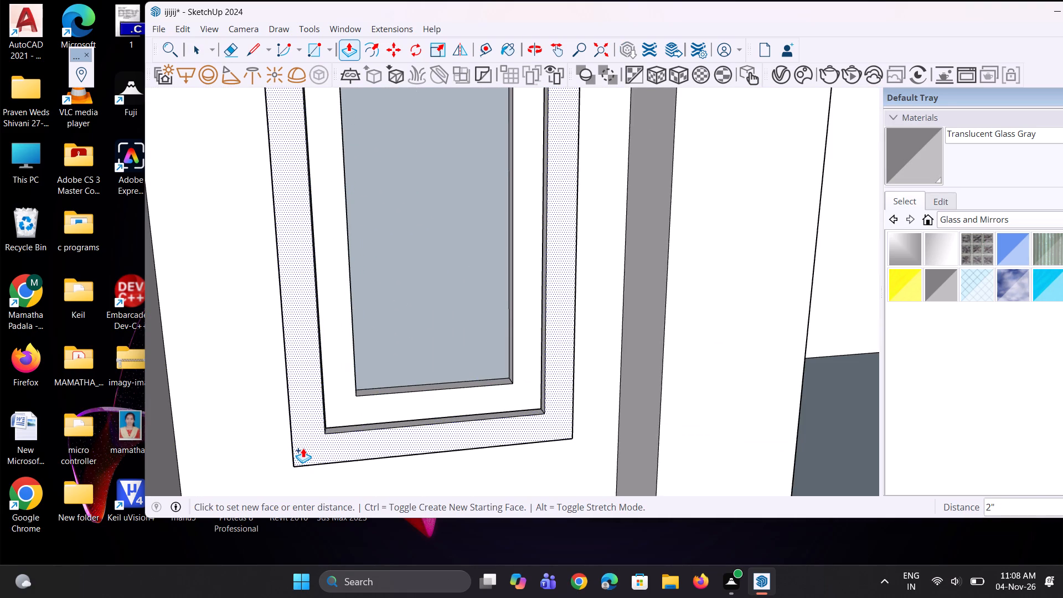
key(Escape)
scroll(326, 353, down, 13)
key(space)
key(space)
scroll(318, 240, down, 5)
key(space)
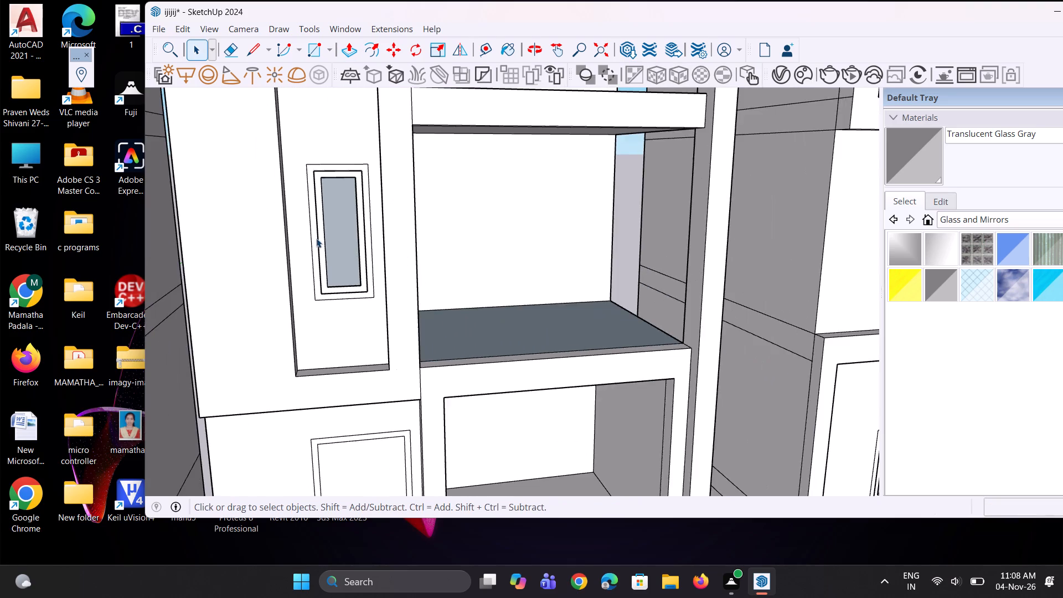
Copy the inner face of the middle tower's lowest-floor window about 87' sideways into the empty space beyond the towers.
scroll(316, 238, down, 16)
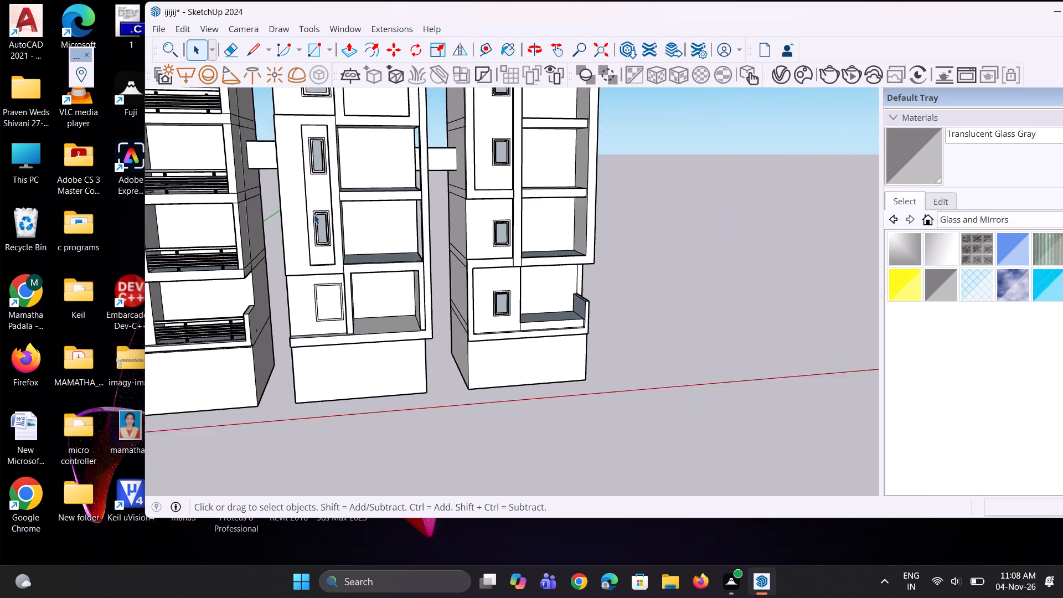
scroll(326, 274, up, 3)
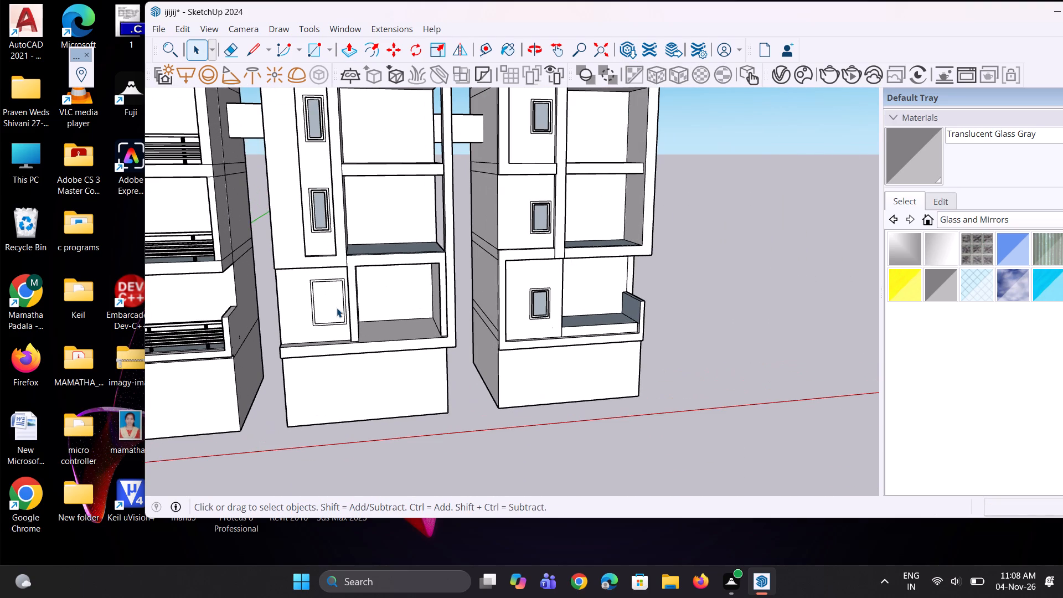
click(337, 308)
key(m)
click(336, 303)
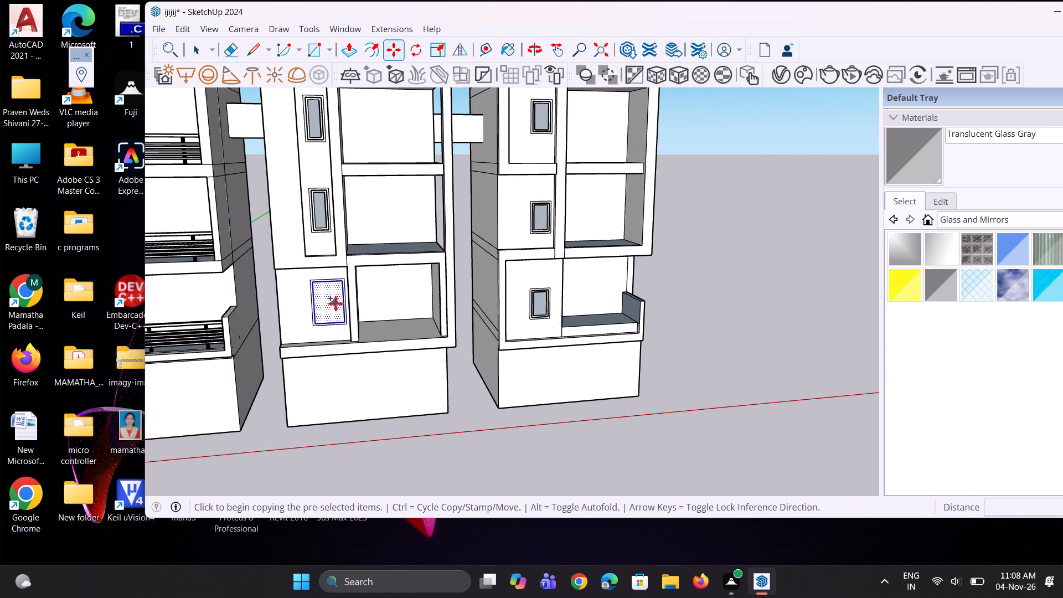
scroll(361, 296, down, 5)
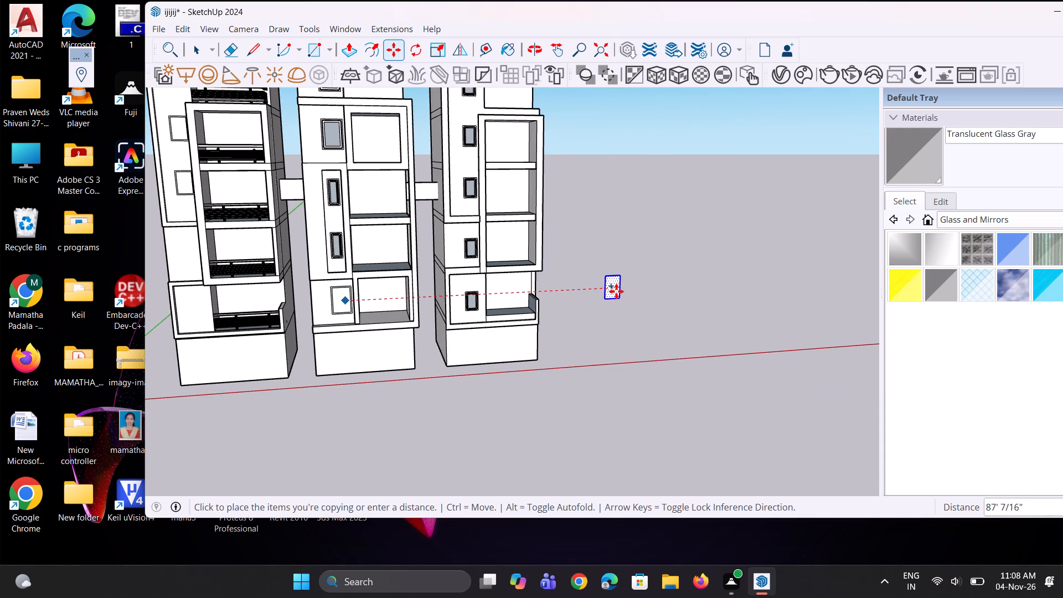
click(619, 291)
key(space)
key(space)
click(653, 293)
Extrude the copied window face 3" into a thin panel with Push/Pull.
scroll(653, 292, up, 3)
key(p)
scroll(606, 286, up, 3)
click(606, 286)
key(3)
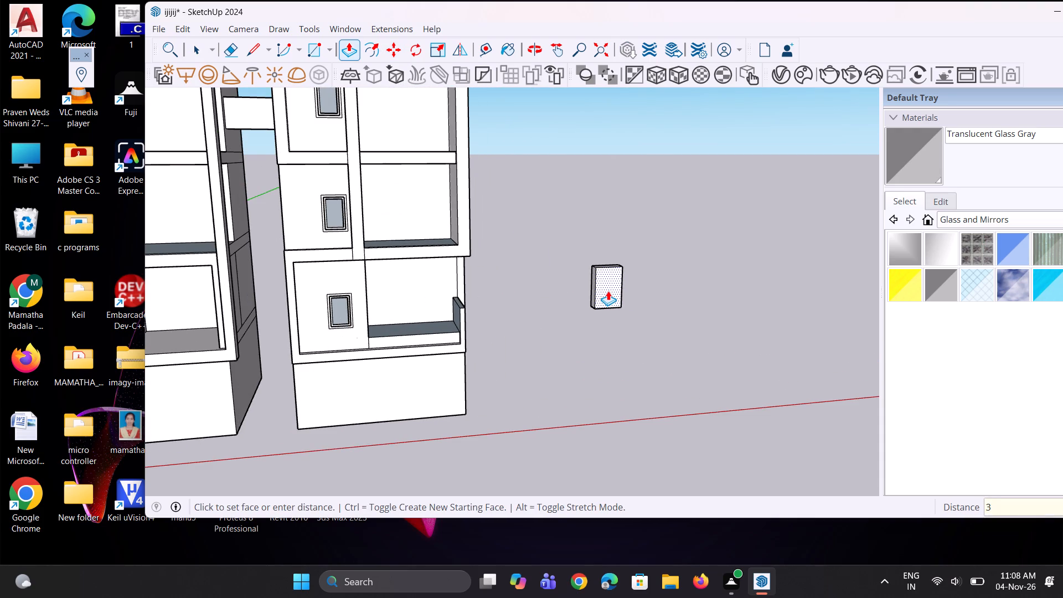
key(shift+quotedbl)
key(Return)
key(space)
Offset the panel's front outline inward to mark a narrow frame border around the pane.
scroll(603, 283, up, 4)
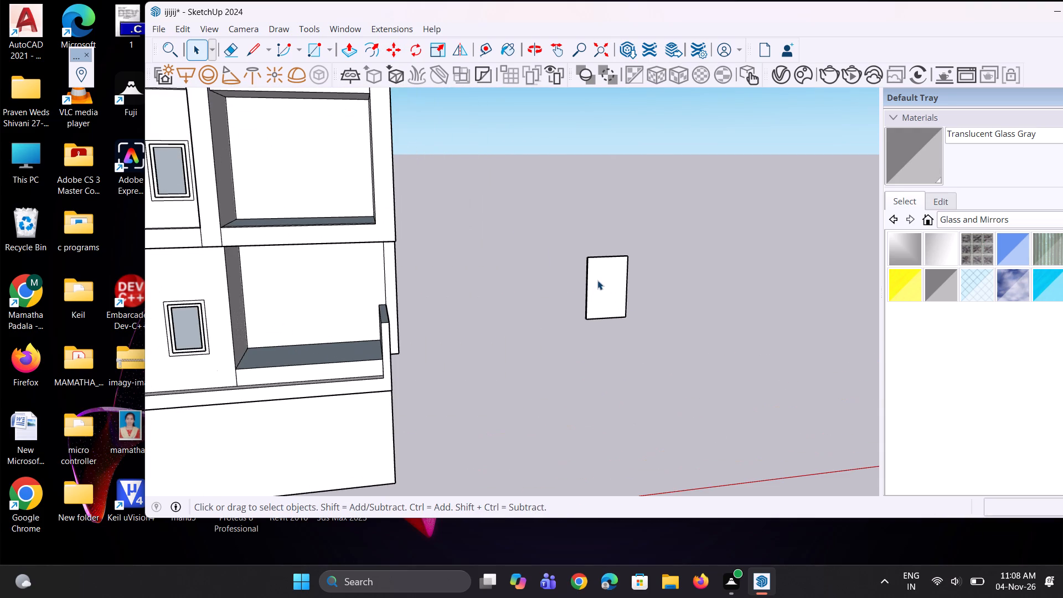
key(f)
click(591, 281)
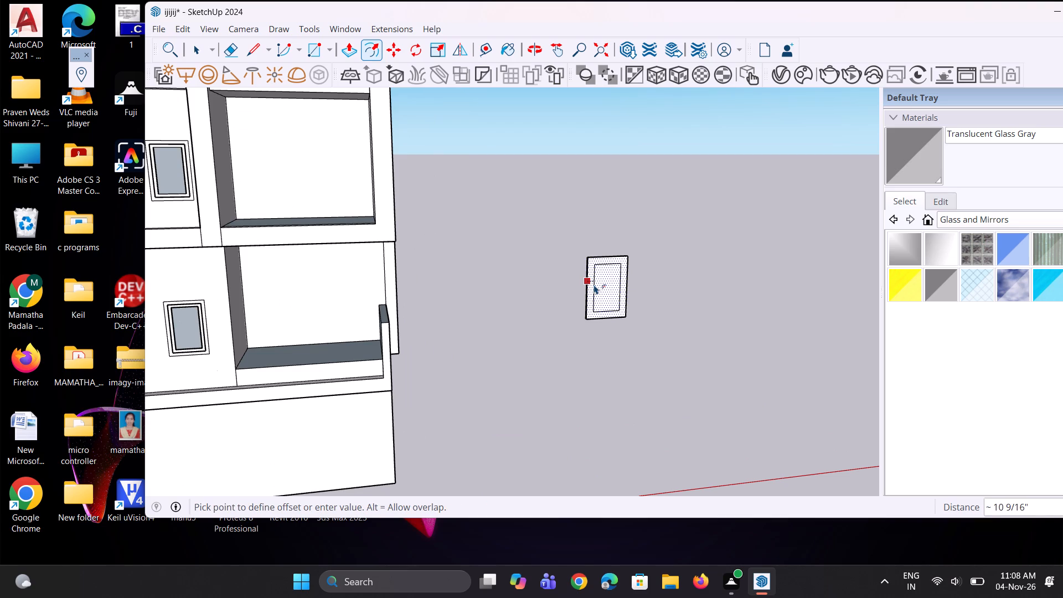
click(592, 288)
key(space)
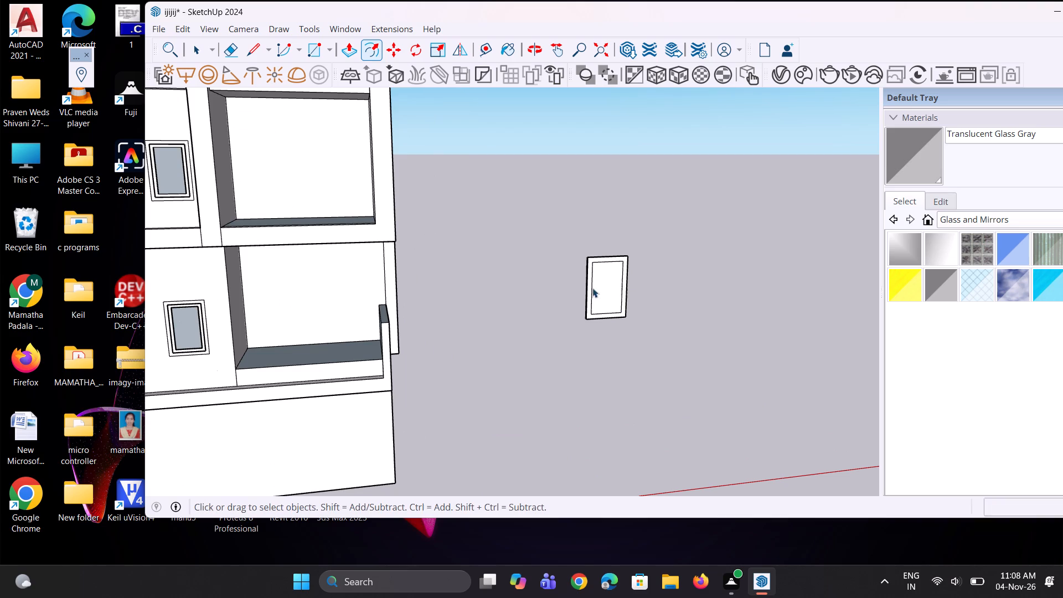
key(space)
click(653, 296)
Extrude the border face around the pane 3" to form the window frame.
middle_drag(653, 296, 593, 312)
key(p)
scroll(577, 331, up, 2)
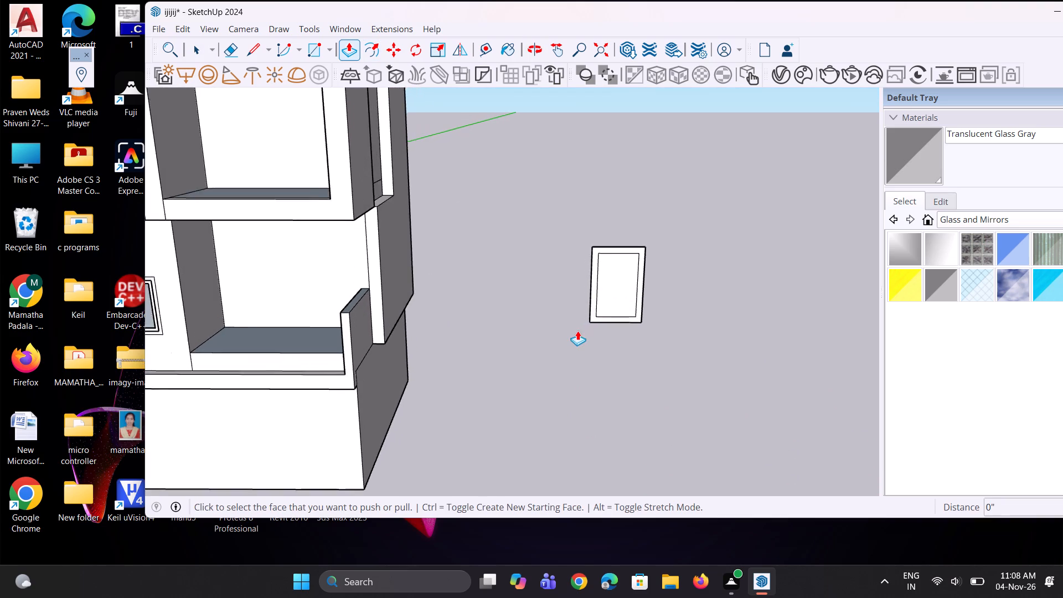
scroll(577, 331, up, 6)
click(593, 316)
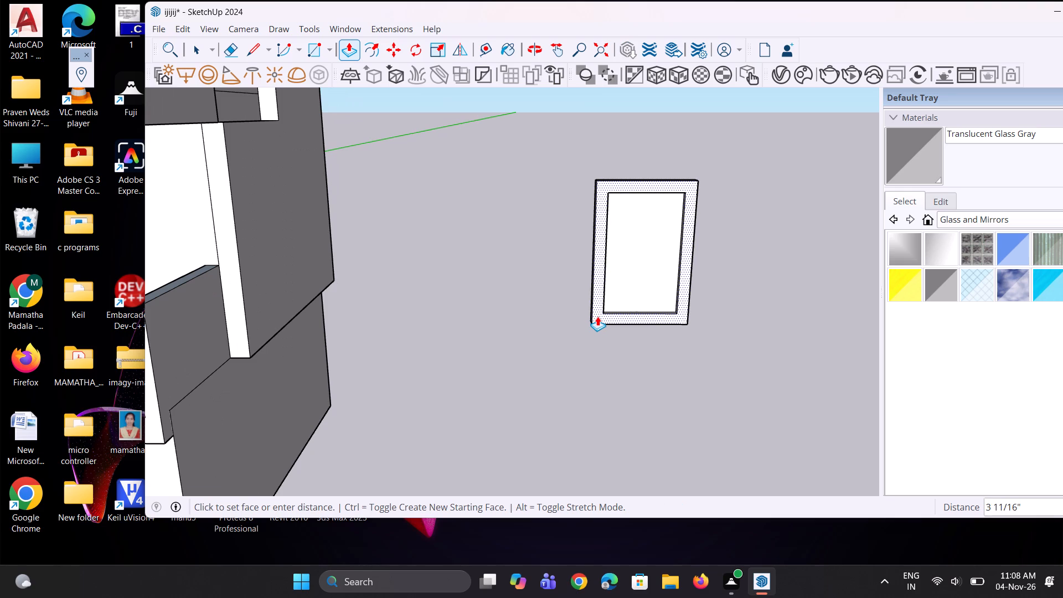
text(3")
key(Return)
key(space)
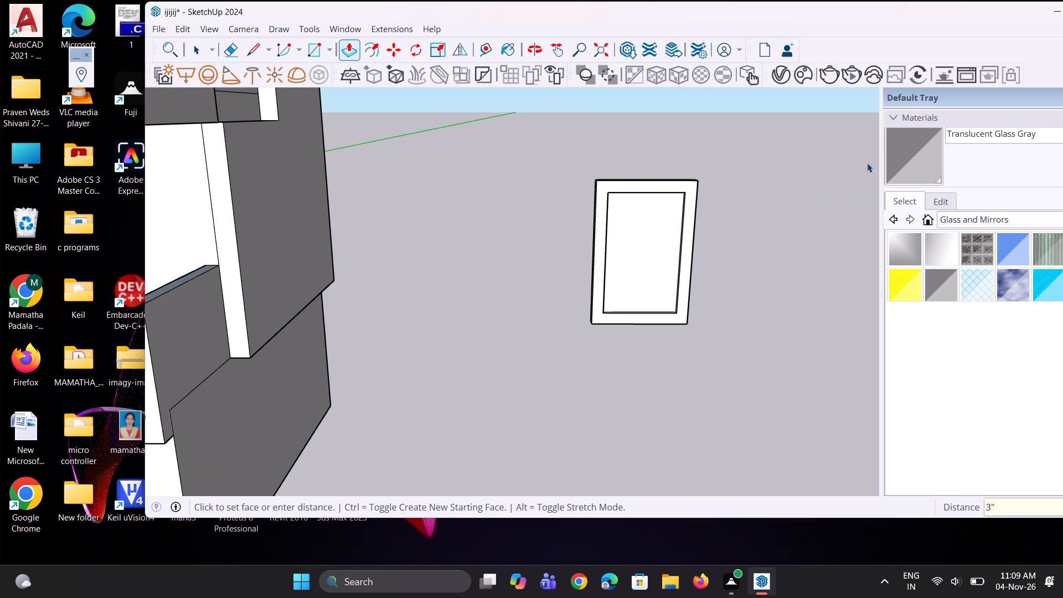
key(space)
Paint the pane inside the new frame with Translucent Glass Gray.
click(921, 160)
click(620, 278)
scroll(638, 271, down, 7)
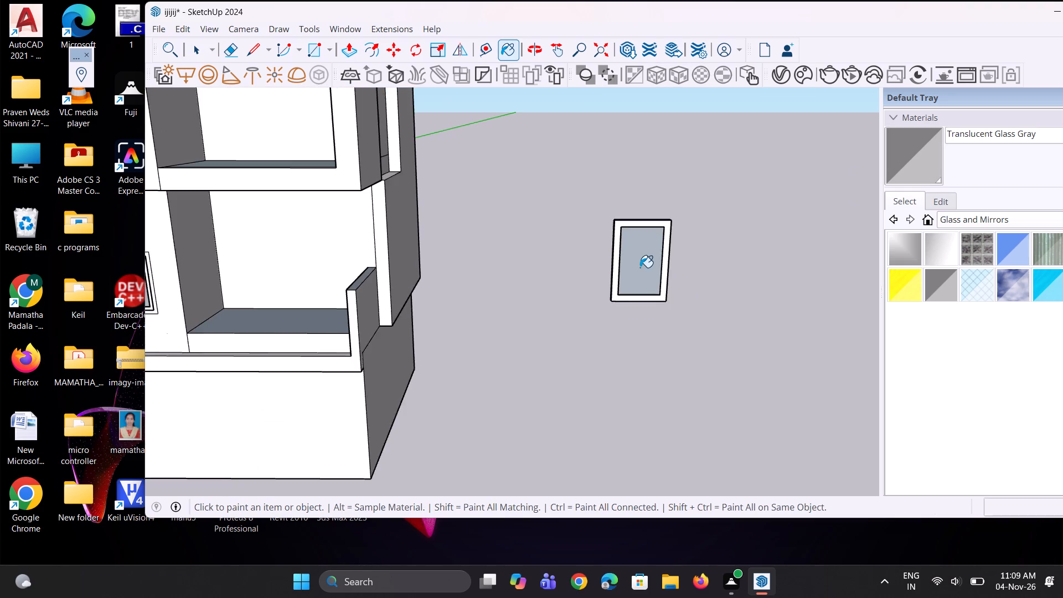
scroll(640, 267, down, 5)
Select the whole new framed window and make it a group.
key(space)
key(space)
drag(603, 208, 695, 374)
right_click(634, 252)
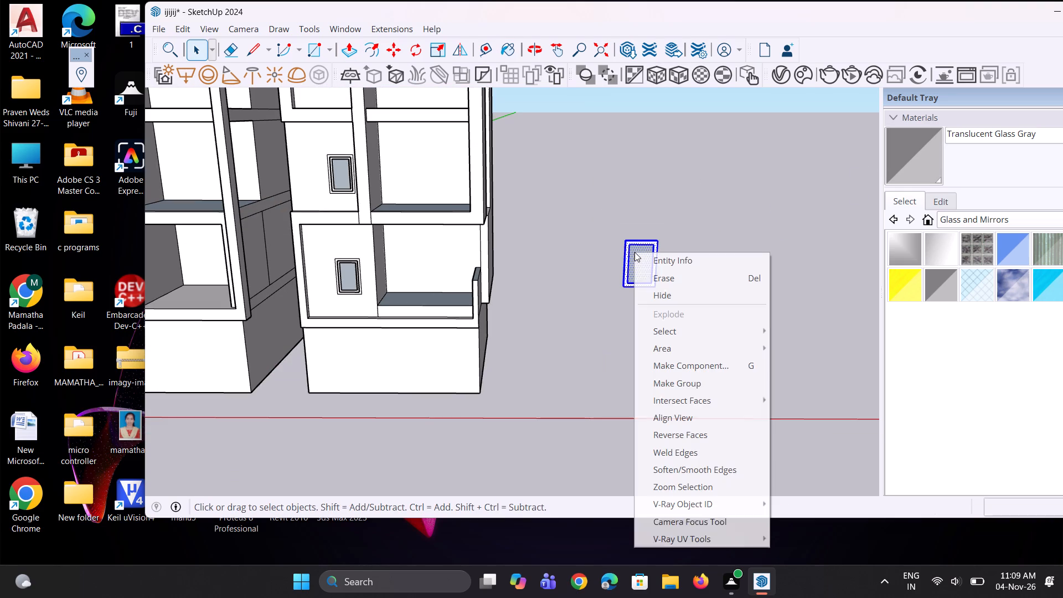
click(675, 383)
scroll(676, 356, down, 2)
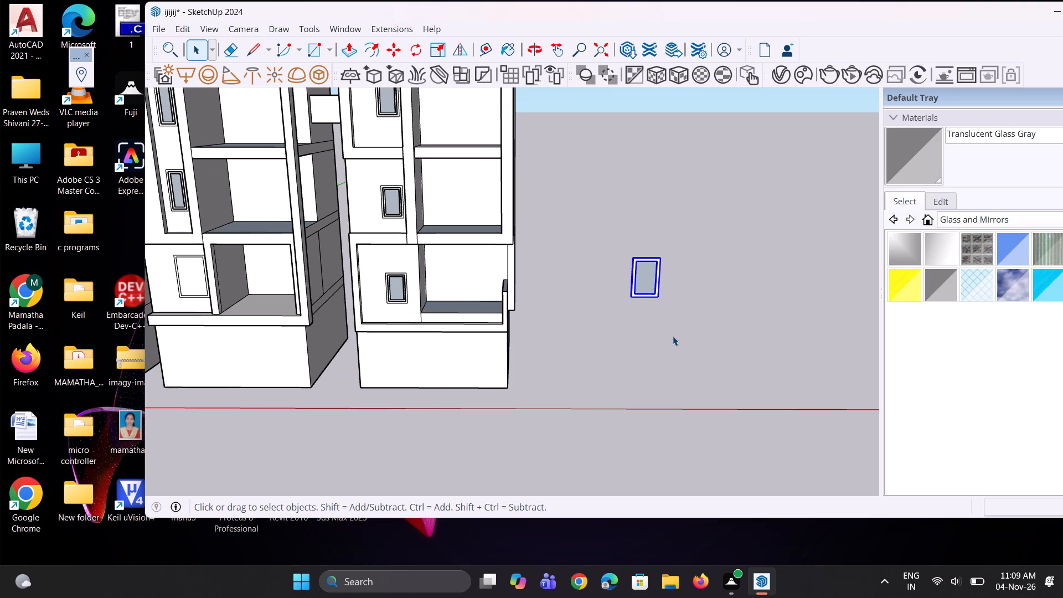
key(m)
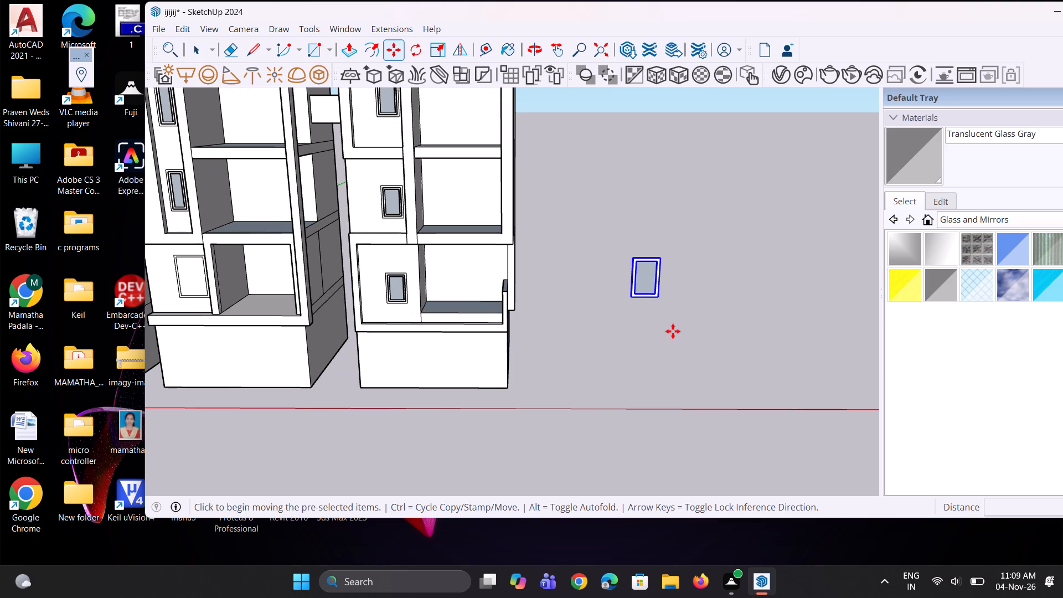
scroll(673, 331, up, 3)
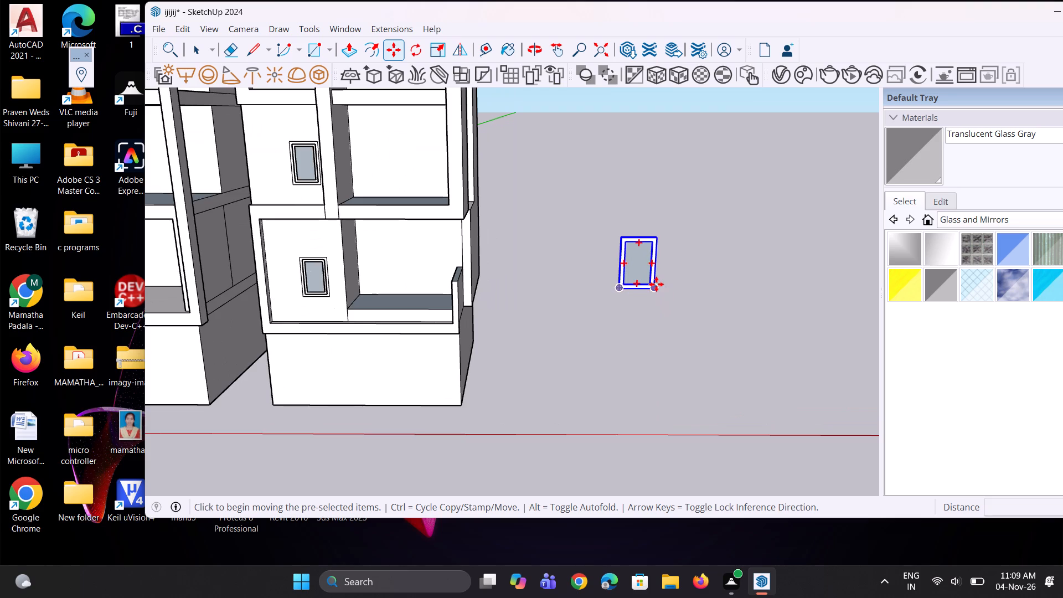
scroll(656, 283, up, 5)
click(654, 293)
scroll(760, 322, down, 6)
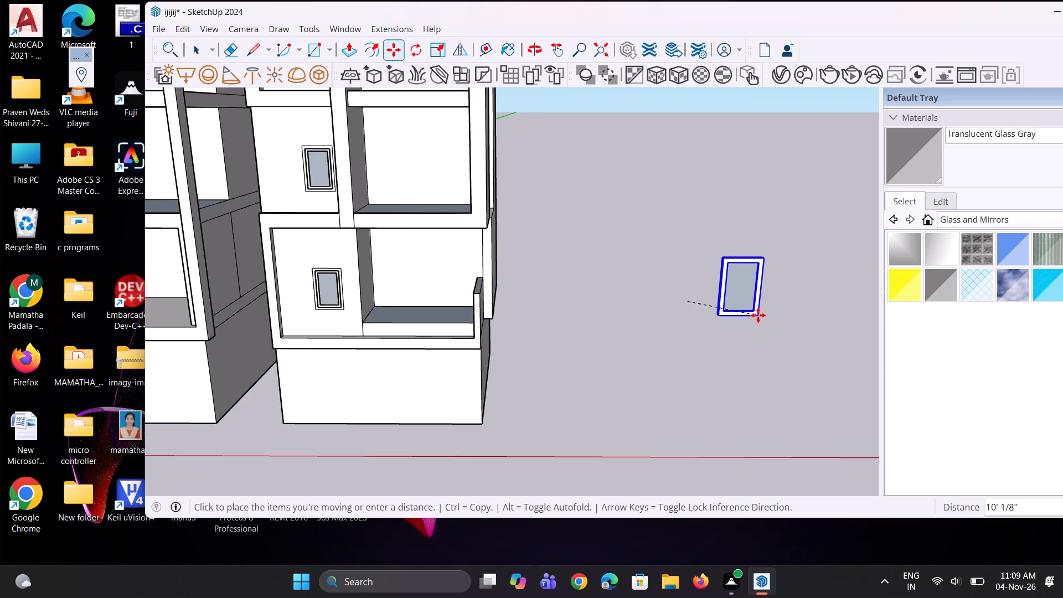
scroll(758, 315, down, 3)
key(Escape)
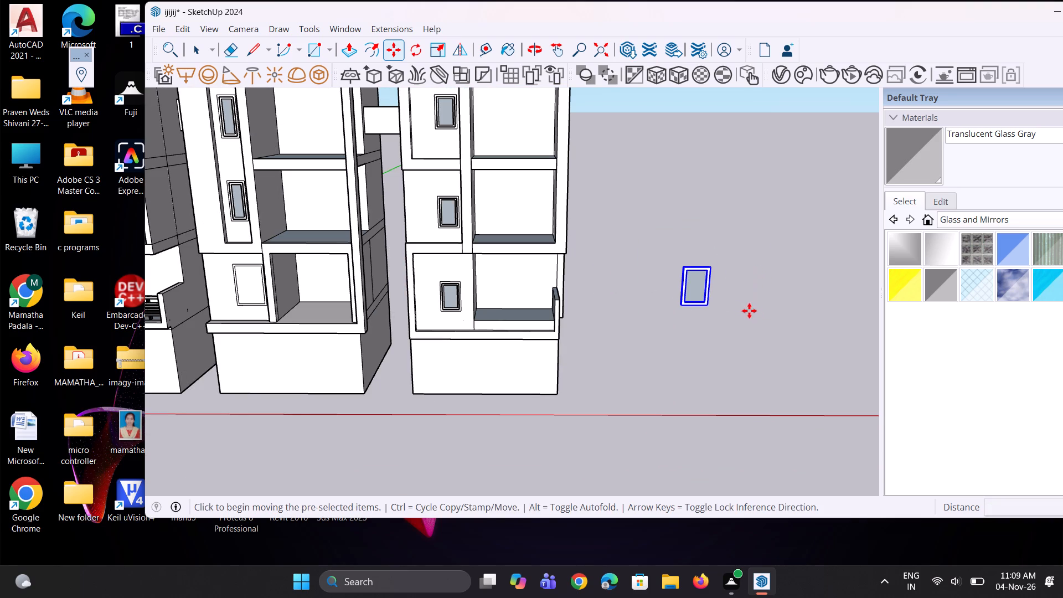
Recess the inner face of the middle tower's lowest-floor window about 3' 1 7/8" into the wall.
key(space)
key(p)
scroll(247, 313, up, 6)
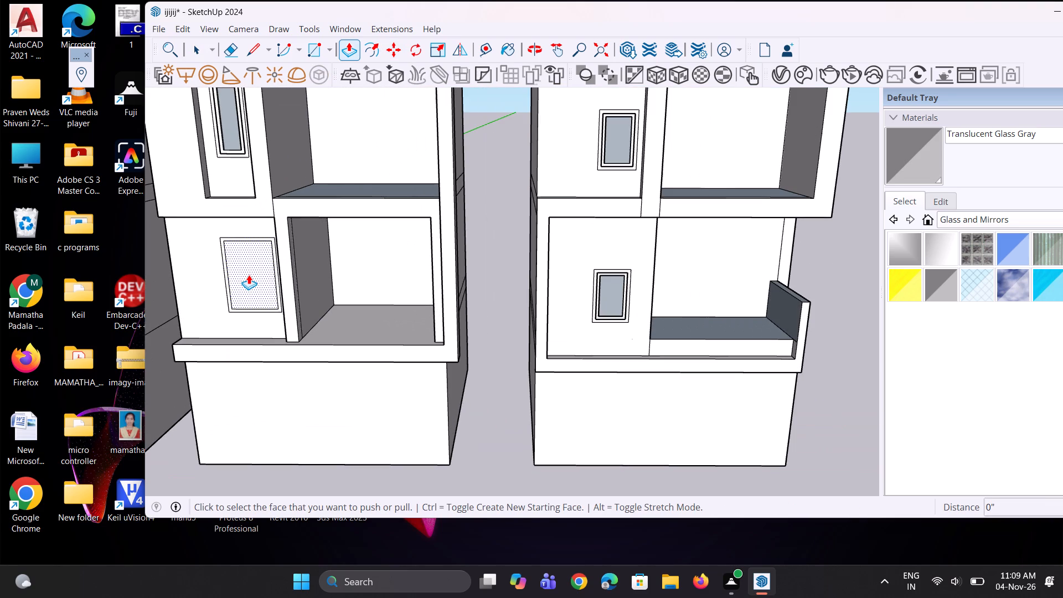
click(249, 274)
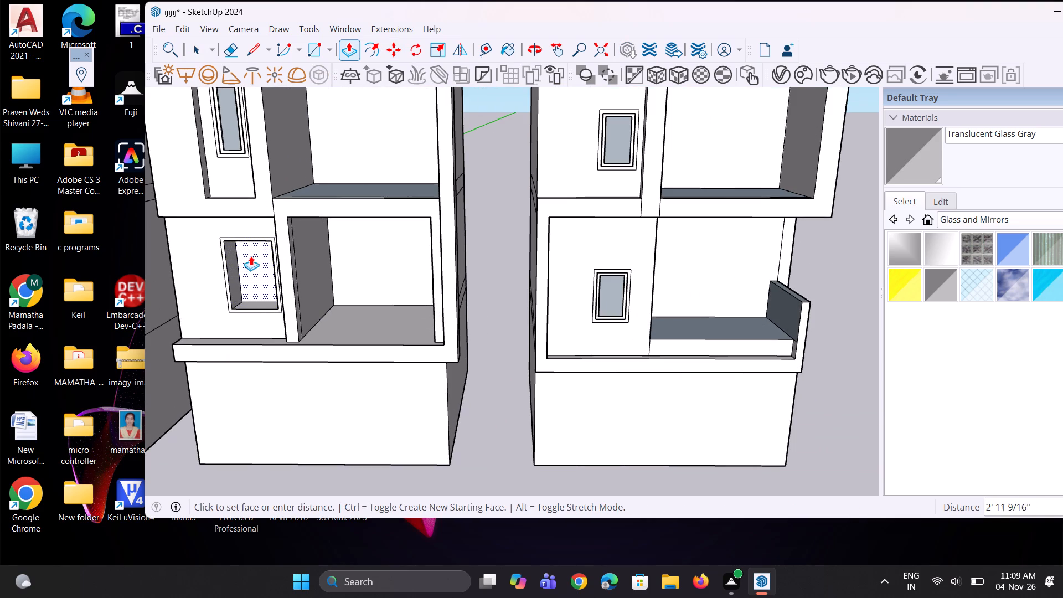
click(251, 255)
scroll(251, 255, down, 4)
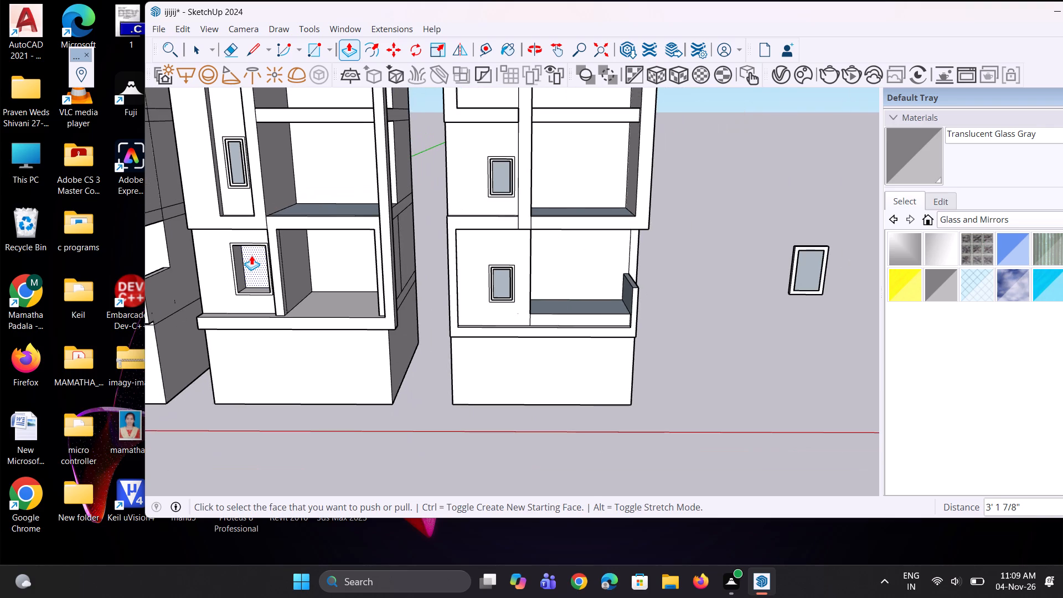
scroll(251, 255, up, 3)
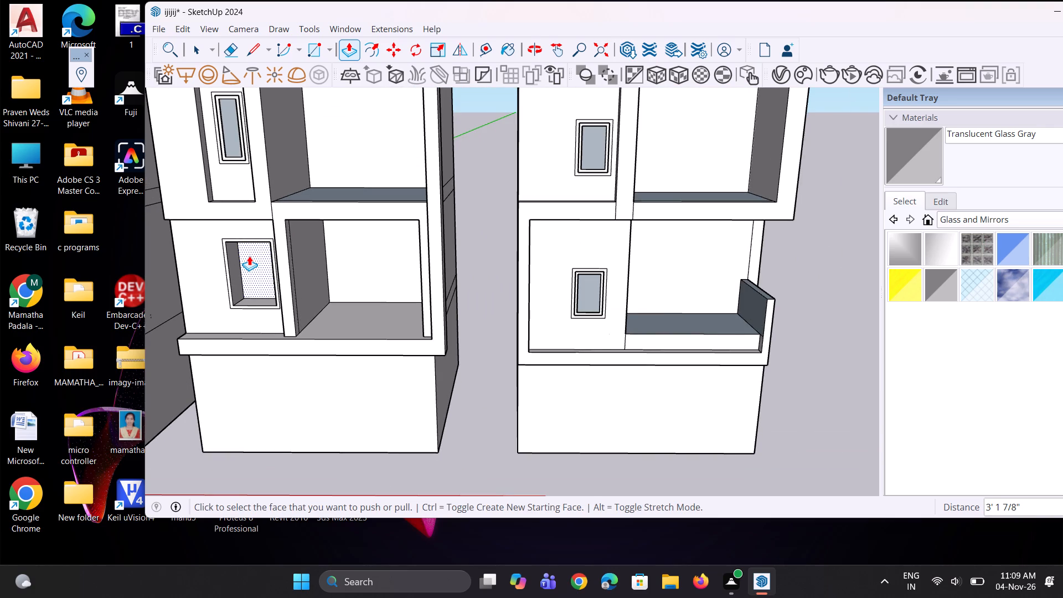
key(space)
scroll(249, 256, down, 3)
key(space)
key(space)
scroll(249, 256, down, 2)
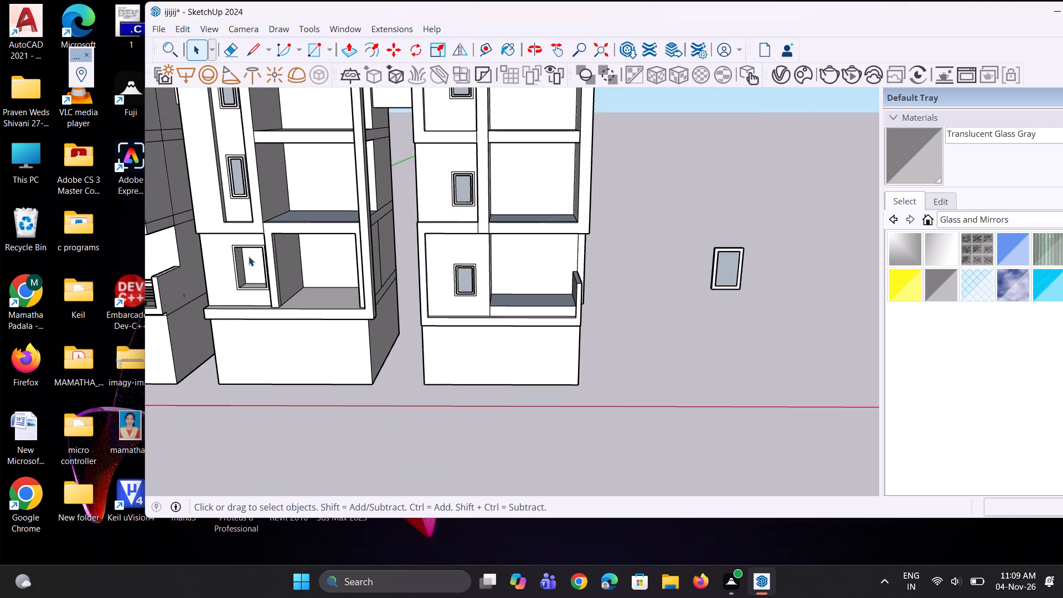
Move the loose framed glass window group by its lower corner into the middle tower's lowest-floor recessed window opening.
scroll(249, 256, down, 1)
scroll(380, 276, up, 3)
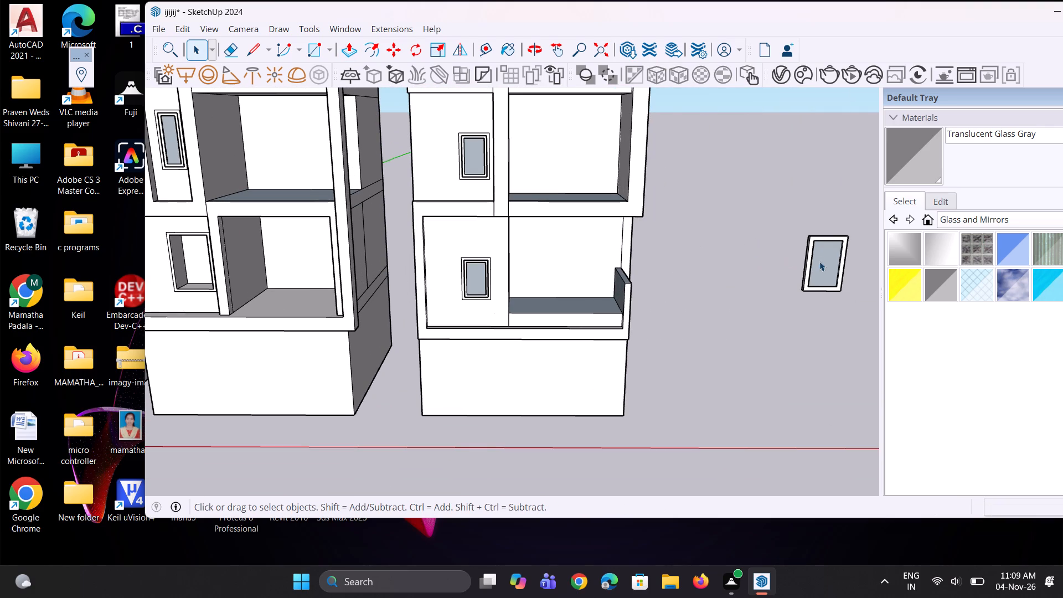
click(823, 269)
key(m)
scroll(849, 307, up, 2)
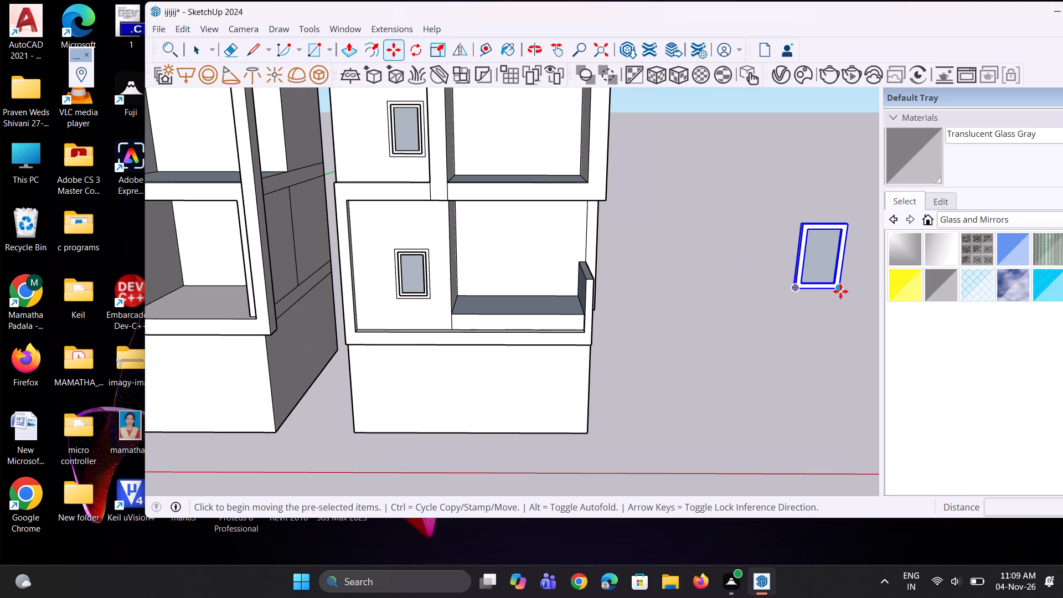
click(840, 290)
scroll(819, 321, down, 7)
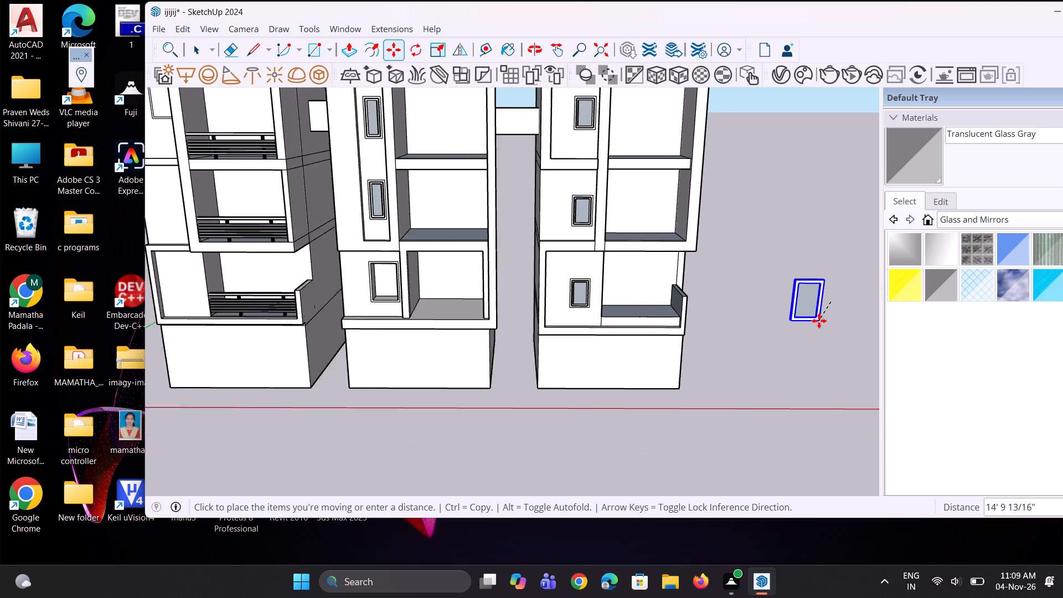
scroll(819, 321, down, 5)
scroll(572, 316, up, 13)
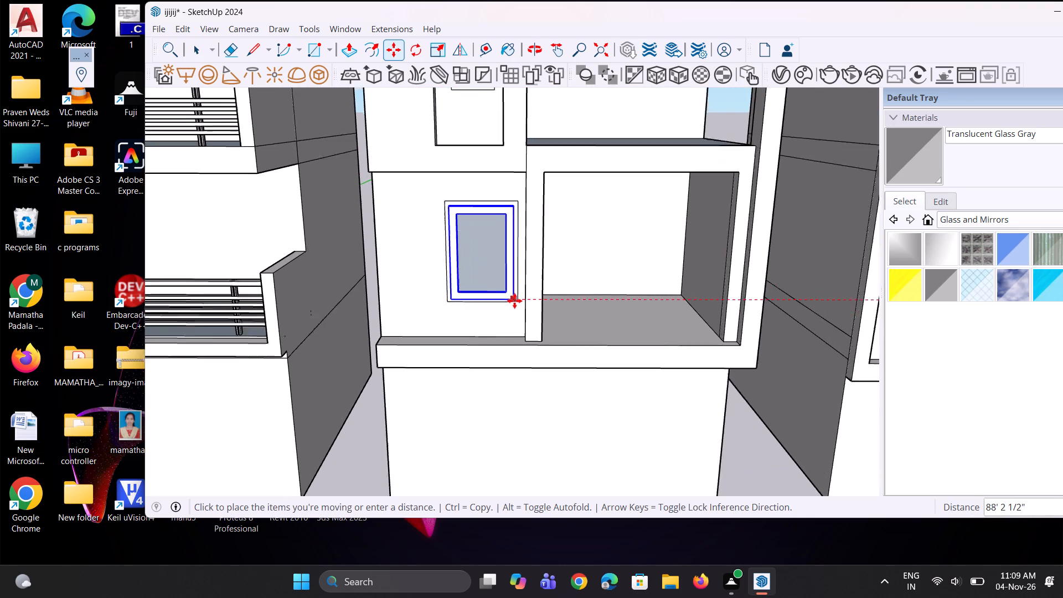
click(507, 297)
scroll(518, 332, down, 10)
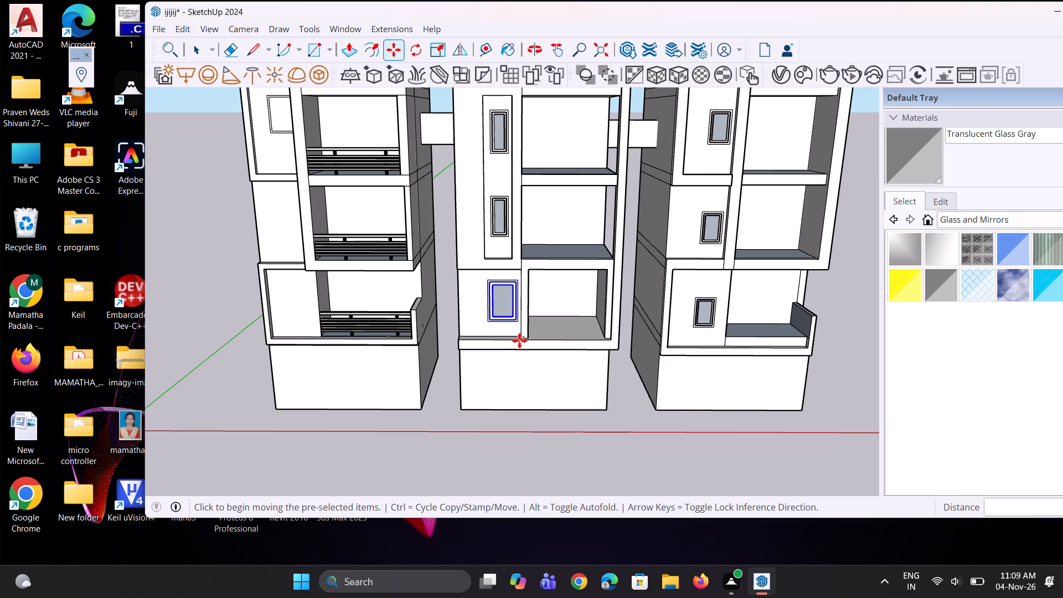
scroll(519, 341, down, 9)
key(space)
key(space)
click(718, 316)
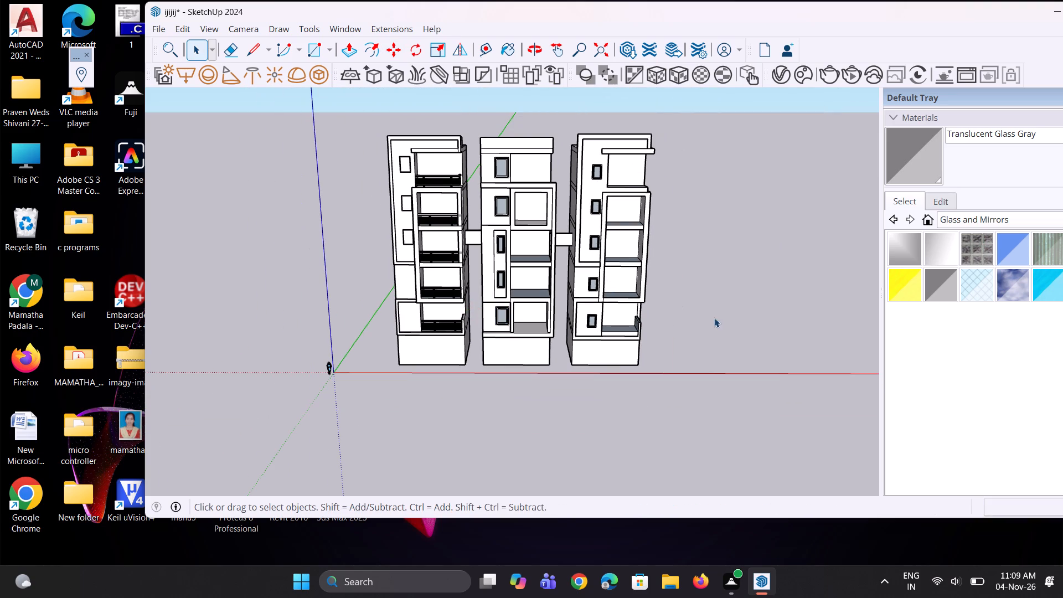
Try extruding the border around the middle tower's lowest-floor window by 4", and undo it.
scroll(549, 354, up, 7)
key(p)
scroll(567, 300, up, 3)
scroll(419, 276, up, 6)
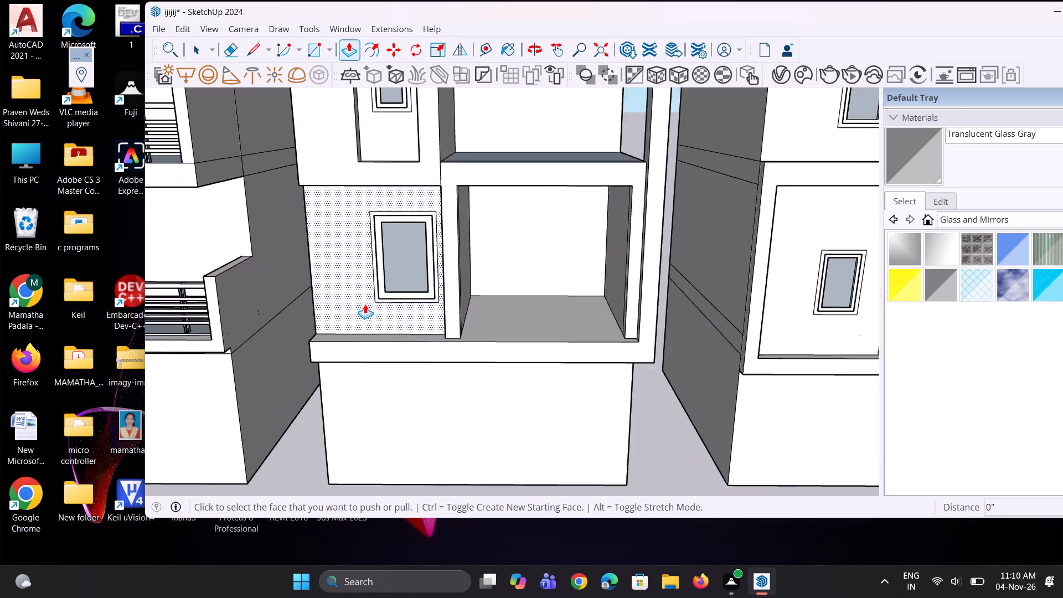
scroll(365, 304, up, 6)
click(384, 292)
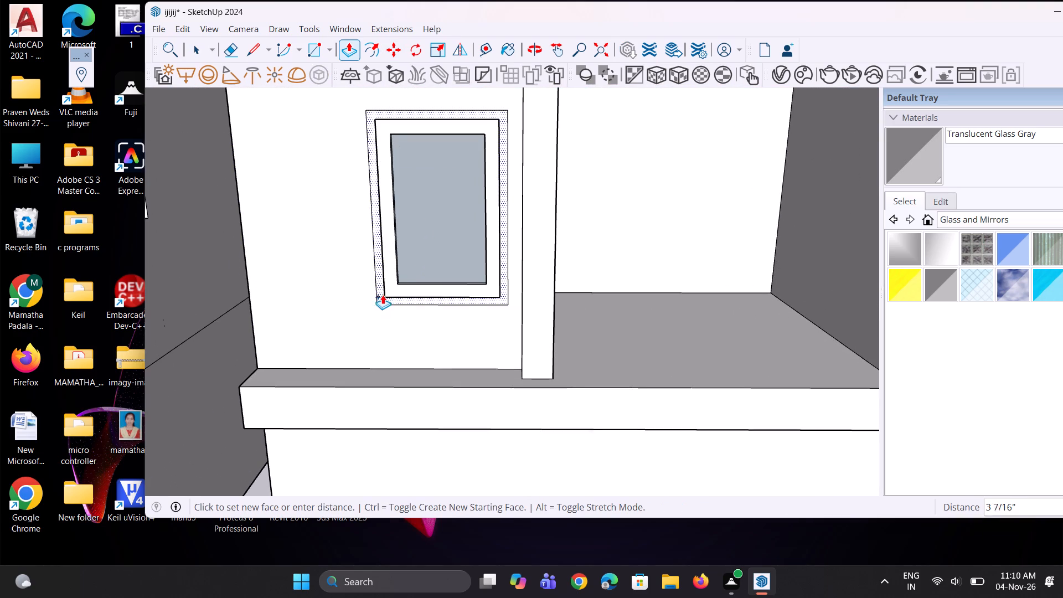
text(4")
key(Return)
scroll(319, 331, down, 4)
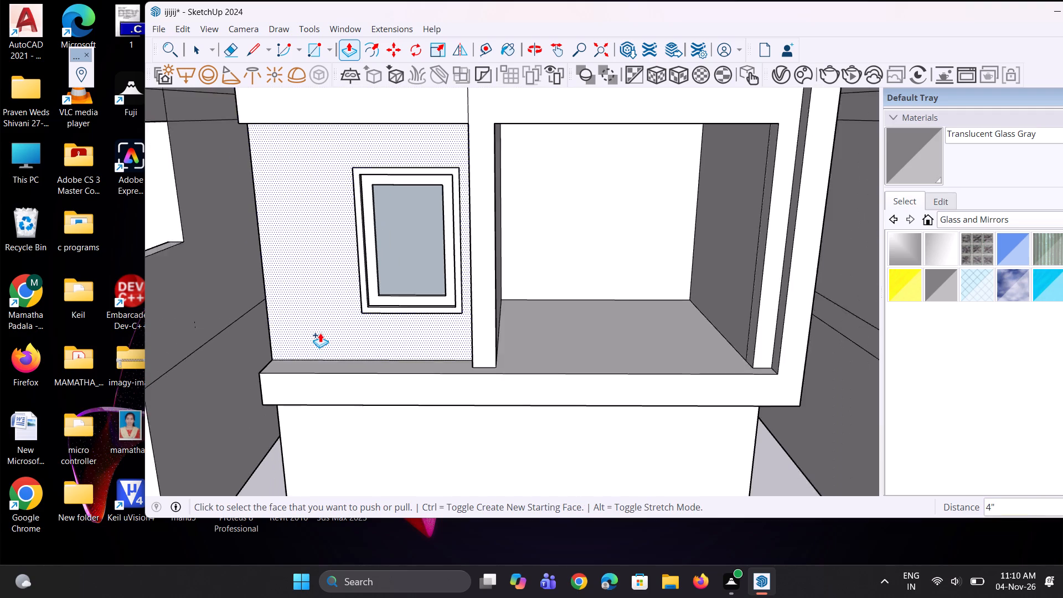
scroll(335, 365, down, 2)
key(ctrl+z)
Extrude the border face around the middle tower's lowest-floor window outward by 6".
ctrl+scroll(347, 341, up, 6)
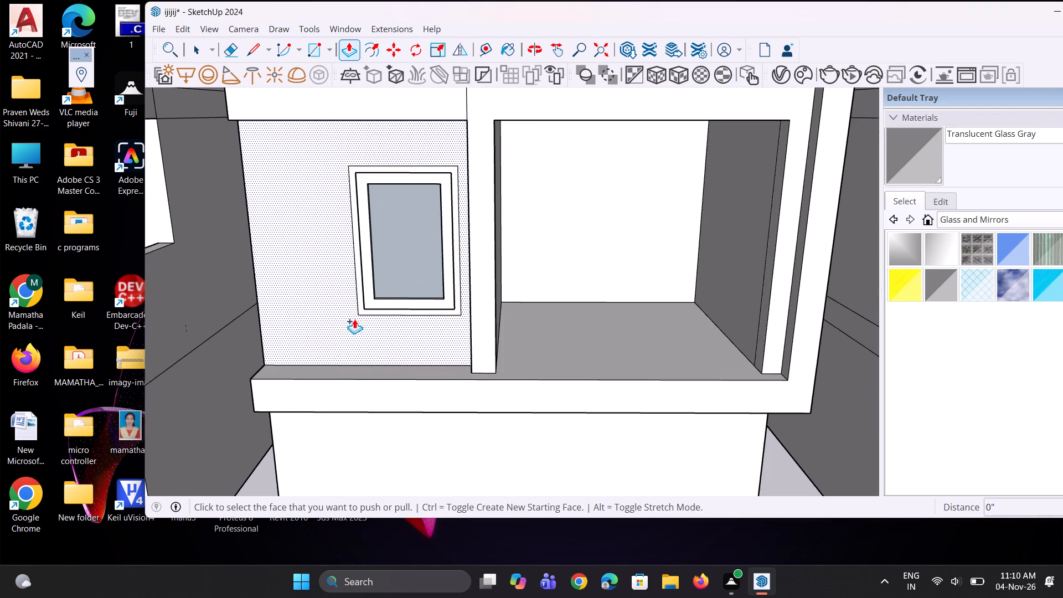
ctrl+scroll(354, 319, up, 2)
scroll(365, 314, up, 2)
click(371, 305)
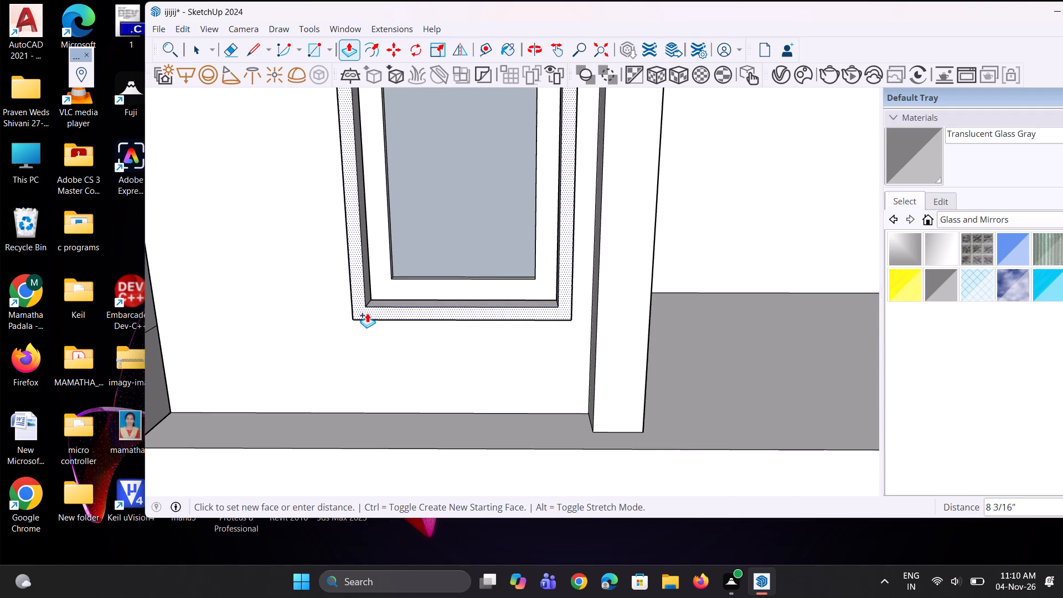
text(6")
key(Return)
Repeat the 6" border extrusion on the middle tower's two narrow windows in the tall recessed strip.
scroll(371, 422, down, 2)
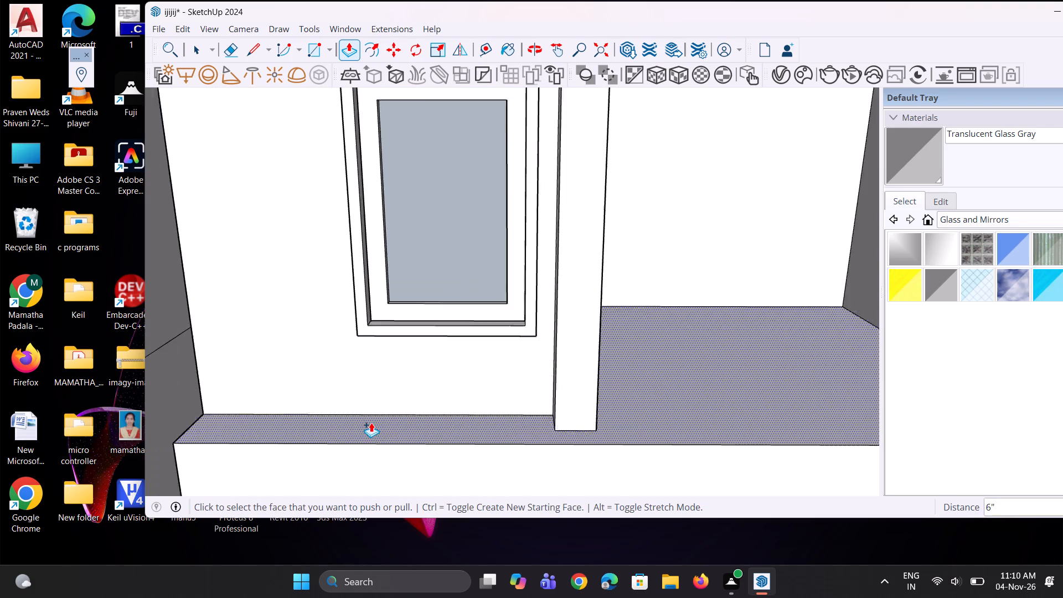
scroll(371, 422, down, 19)
scroll(388, 317, up, 5)
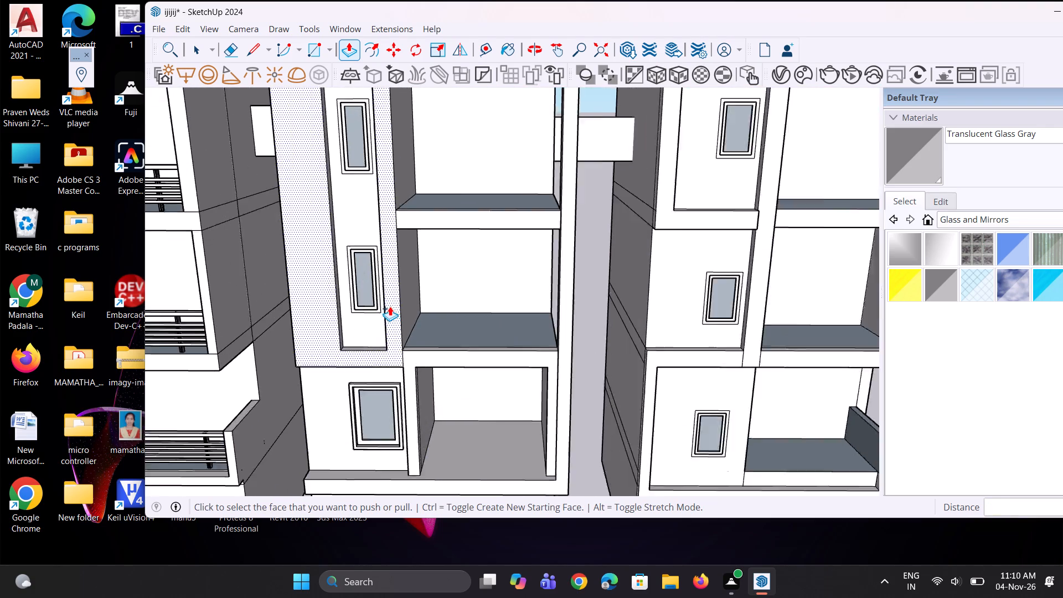
scroll(388, 306, up, 14)
double_click(368, 315)
scroll(373, 422, down, 20)
scroll(385, 259, up, 5)
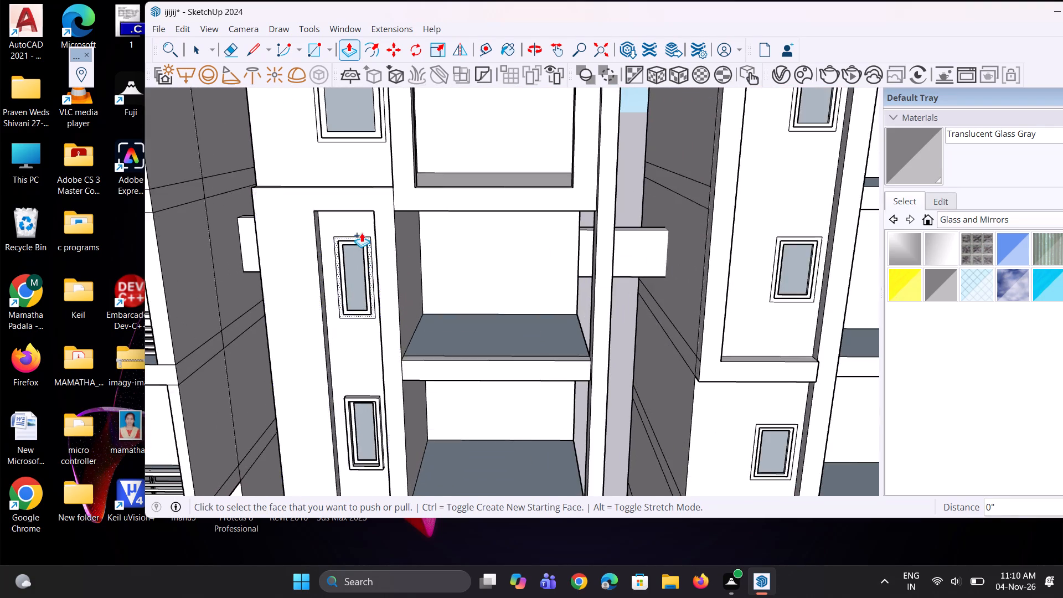
scroll(361, 231, up, 9)
double_click(357, 242)
Repeat the 6" border extrusion on the two uppermost windows of the middle tower.
scroll(381, 318, down, 5)
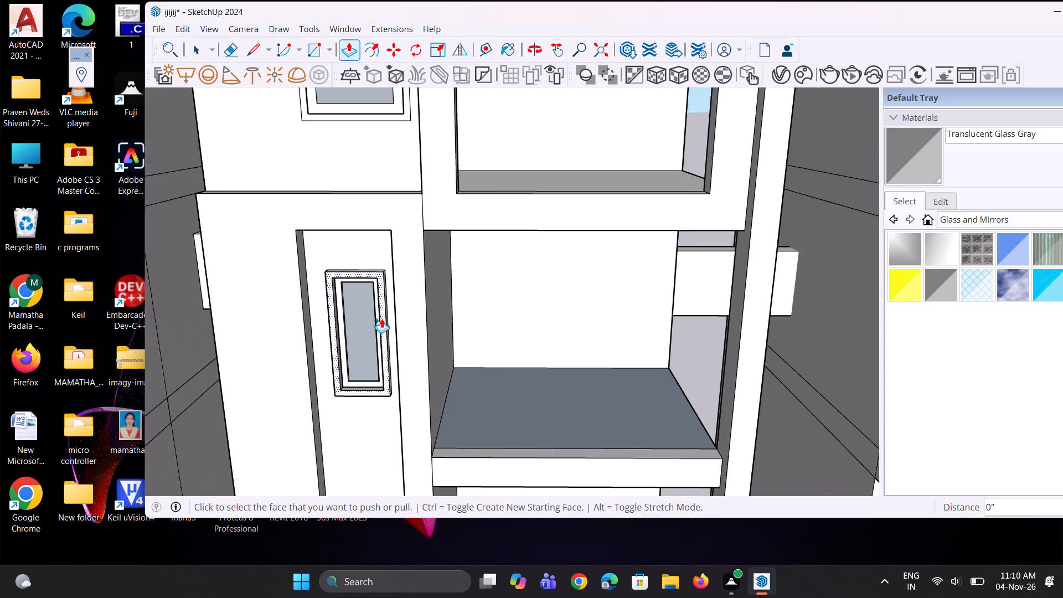
scroll(381, 318, down, 11)
scroll(369, 204, up, 12)
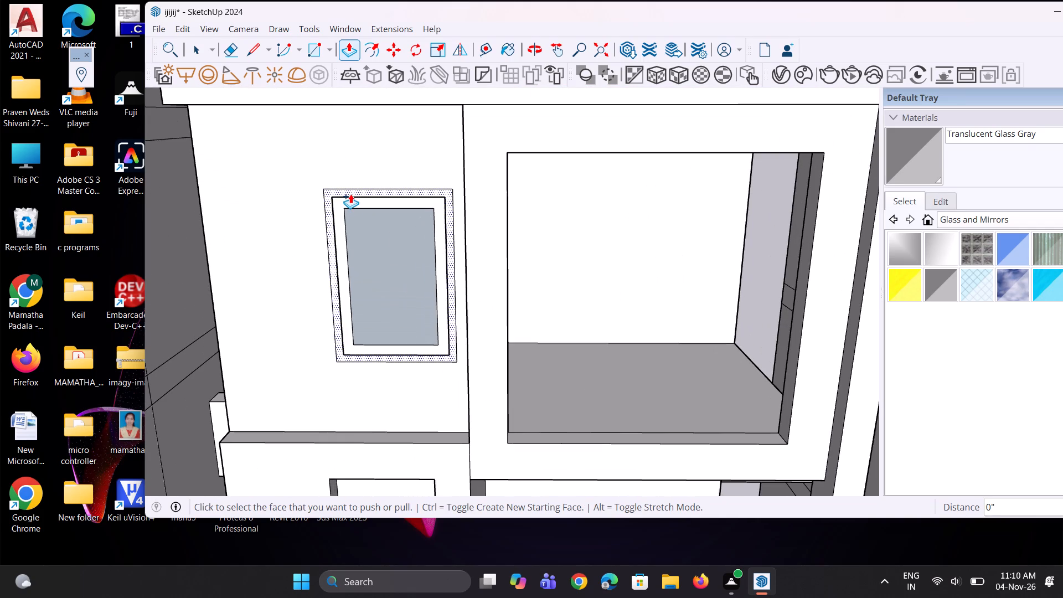
double_click(350, 194)
middle_drag(356, 227, 399, 210)
scroll(412, 372, down, 2)
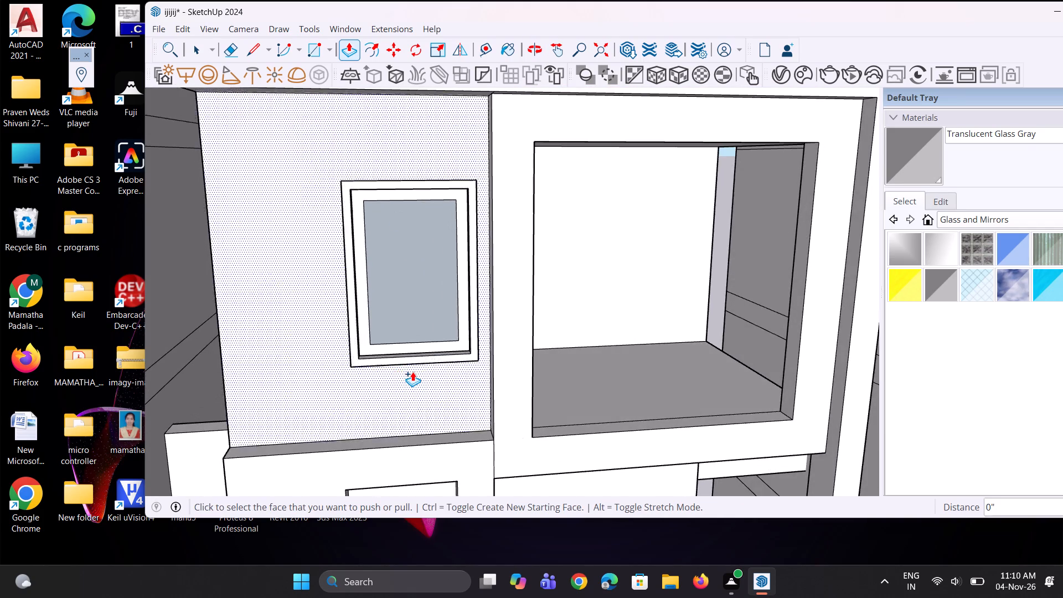
scroll(412, 372, down, 10)
scroll(392, 227, up, 11)
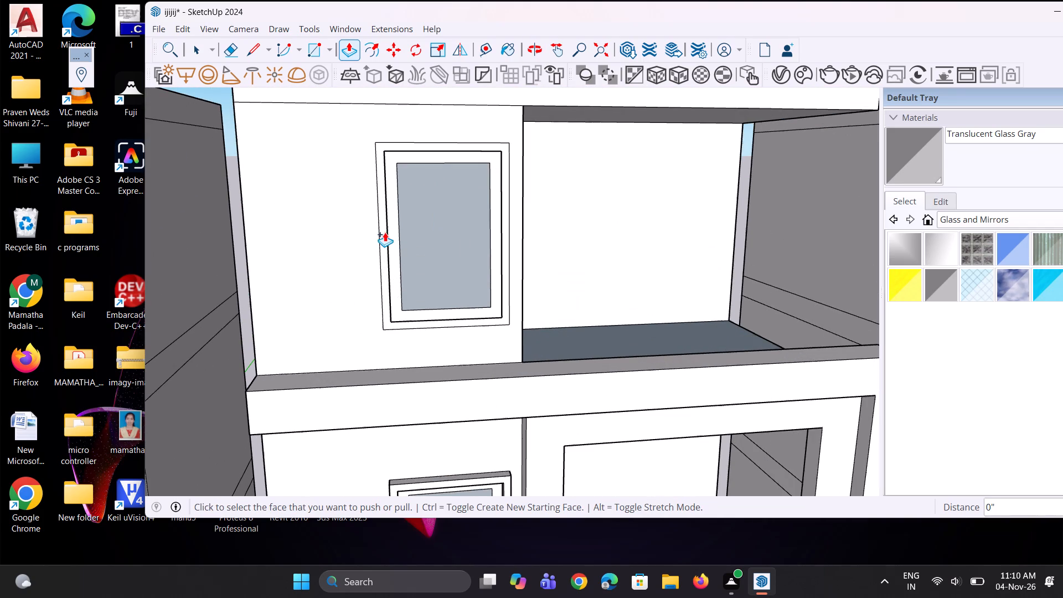
double_click(383, 233)
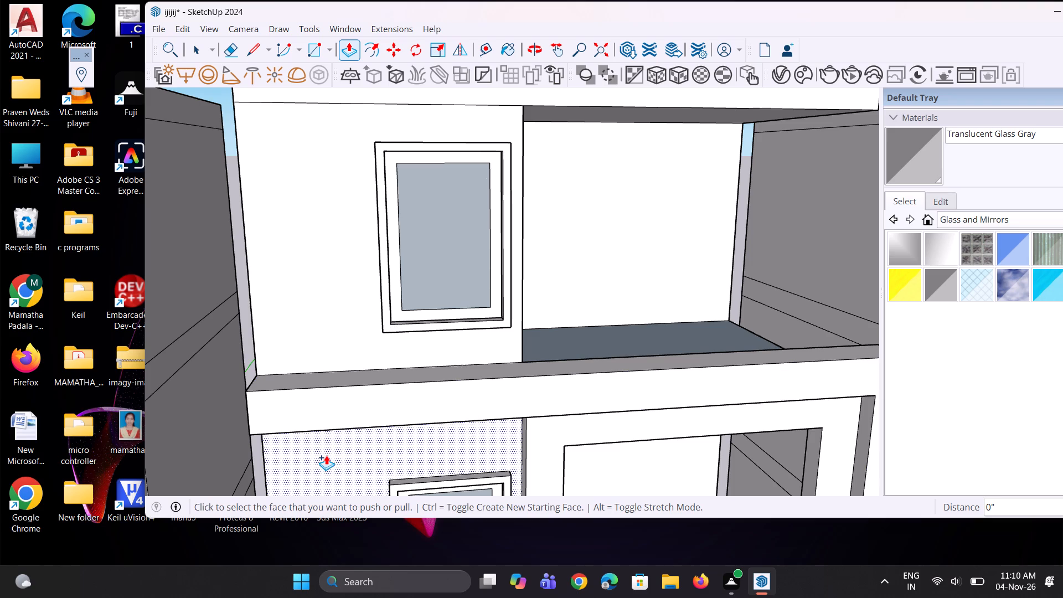
Repeat the 6" border extrusion on the two uppermost windows of the right tower.
scroll(324, 450, up, 1)
scroll(313, 442, down, 4)
scroll(251, 316, down, 11)
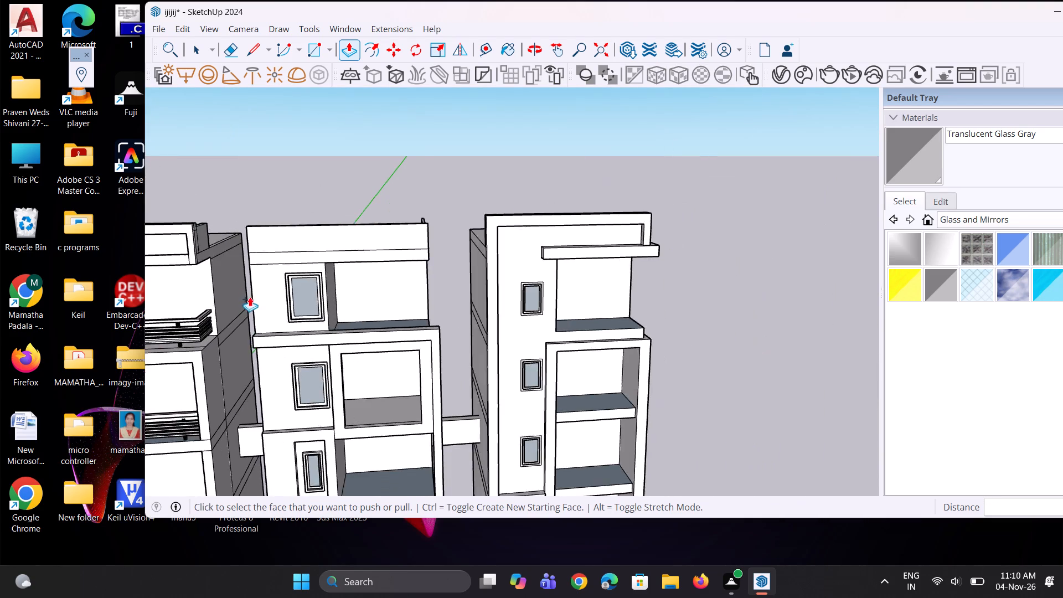
scroll(581, 336, up, 3)
scroll(444, 321, up, 8)
scroll(543, 318, up, 5)
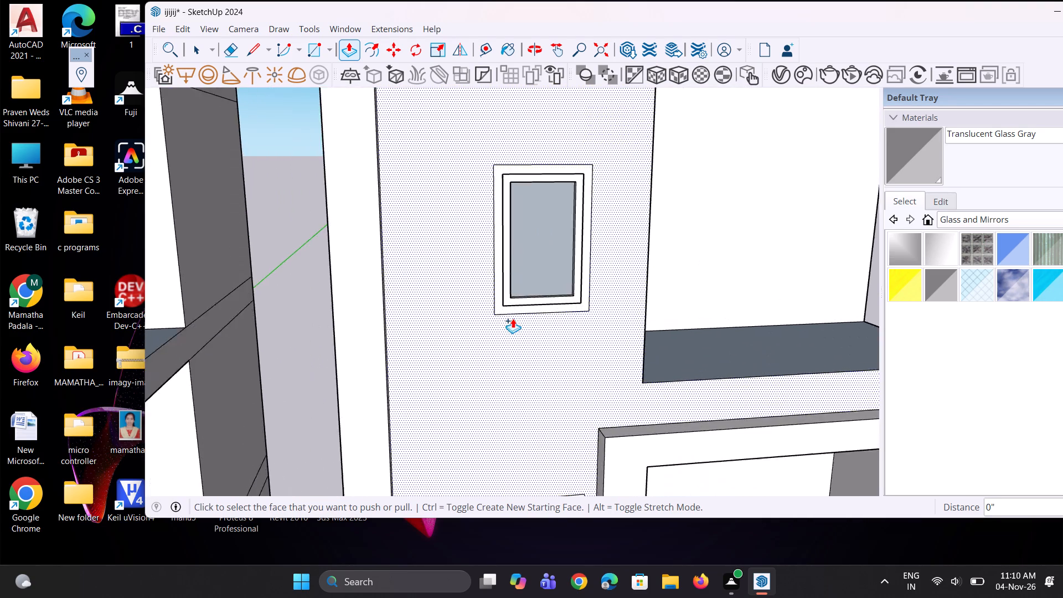
scroll(513, 318, up, 4)
double_click(507, 308)
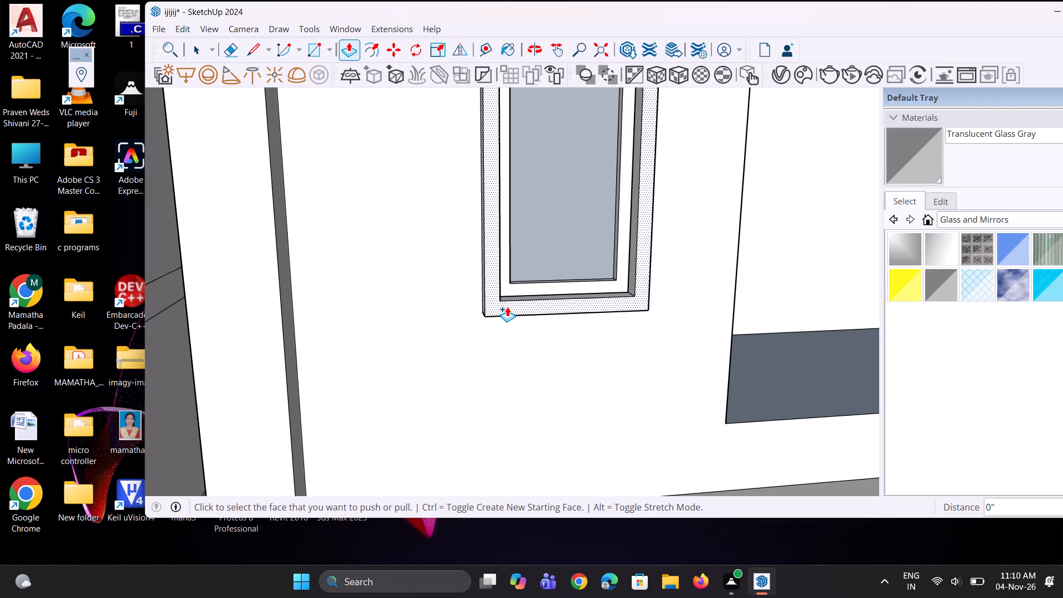
scroll(442, 188, down, 16)
scroll(448, 390, up, 4)
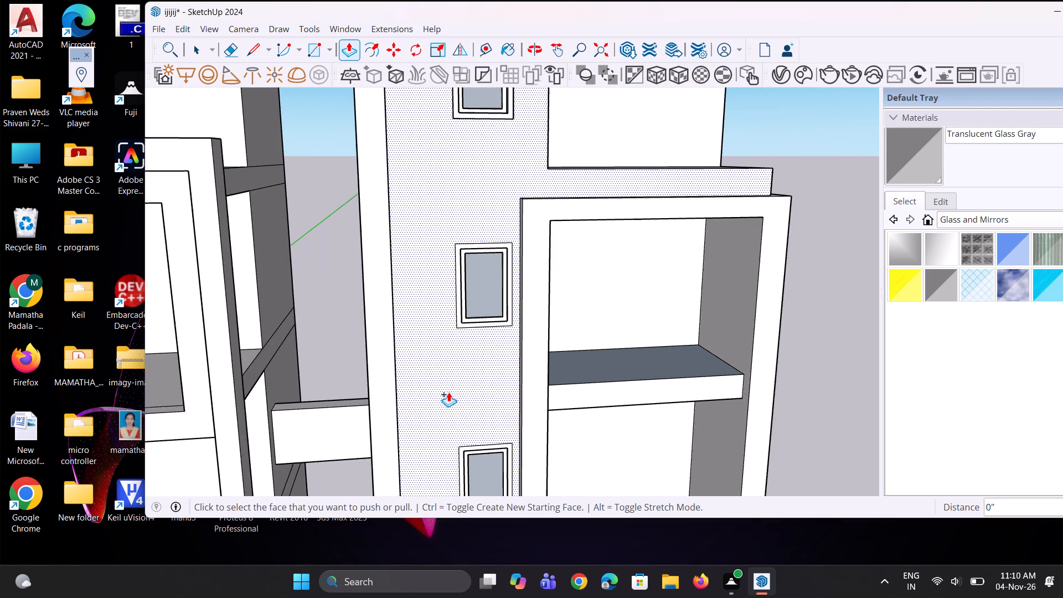
scroll(482, 336, up, 9)
double_click(444, 314)
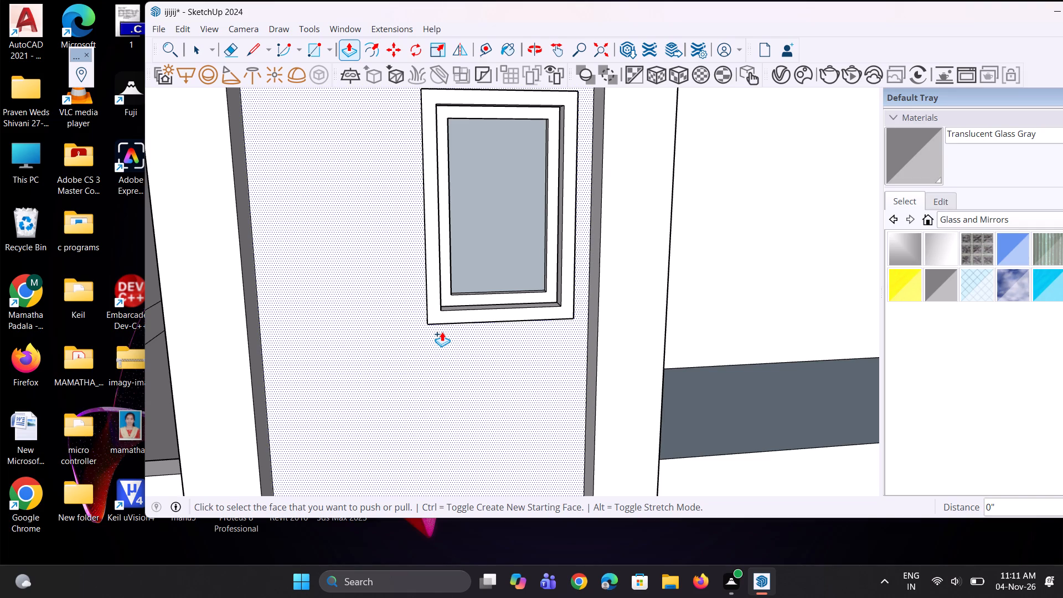
Repeat the 6" border extrusion on the right tower's third and fourth windows from the top.
scroll(444, 297, down, 11)
scroll(437, 224, down, 4)
scroll(437, 388, up, 4)
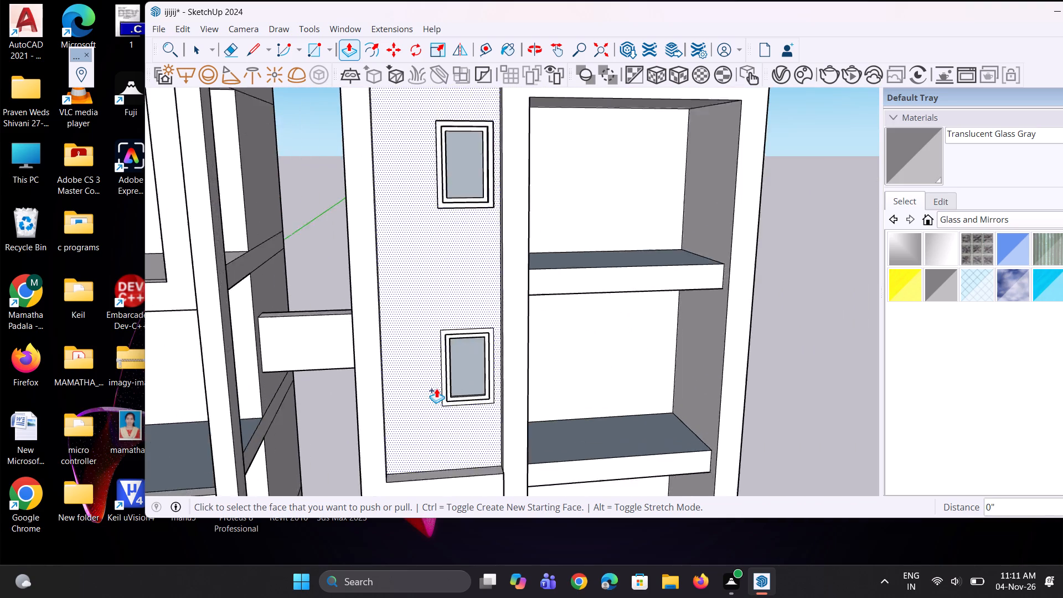
scroll(436, 388, up, 11)
double_click(448, 409)
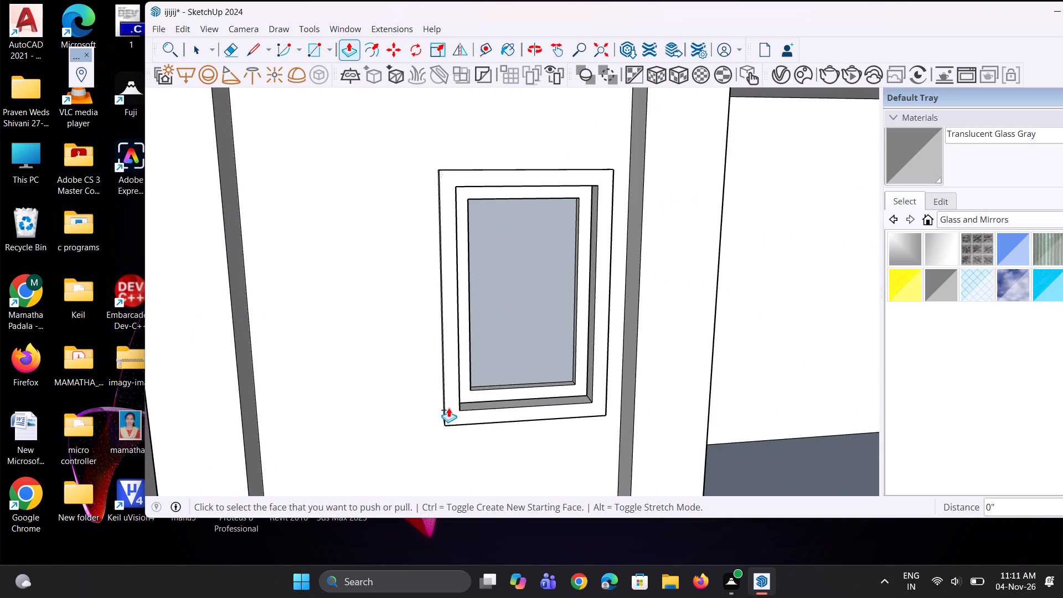
scroll(436, 394, down, 18)
scroll(471, 249, down, 6)
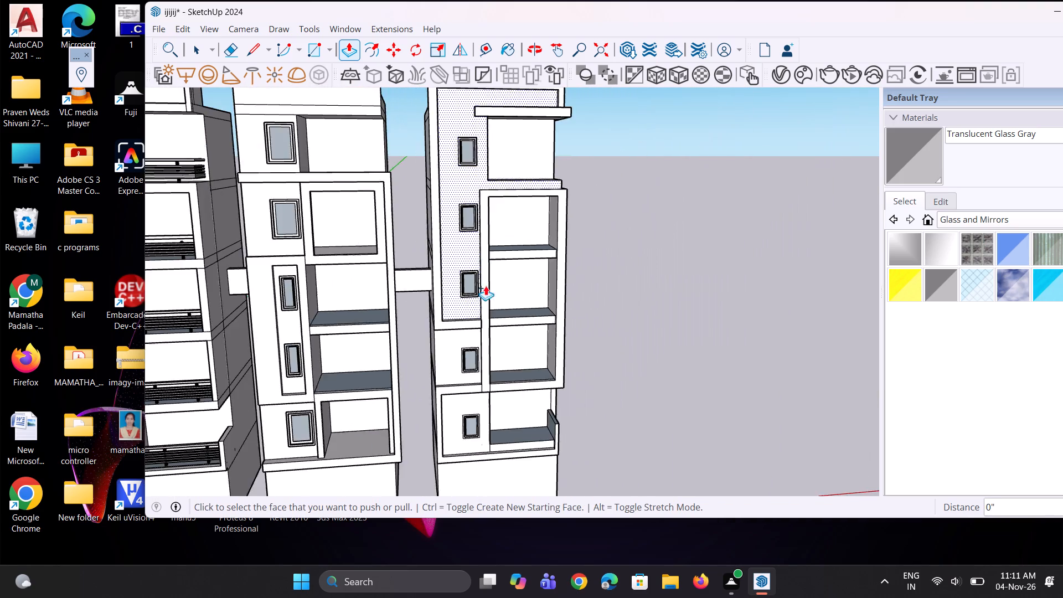
scroll(490, 439, up, 6)
scroll(446, 398, up, 5)
scroll(443, 171, up, 9)
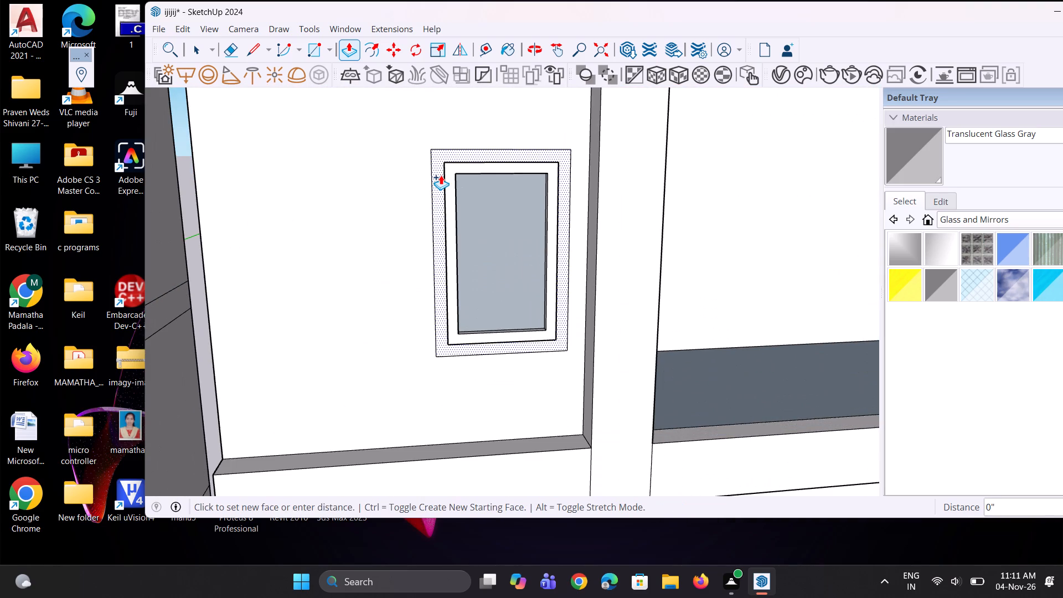
double_click(441, 175)
Repeat the 6" border extrusion on the right tower's lowest-floor window.
middle_drag(479, 292, 526, 317)
scroll(483, 221, down, 2)
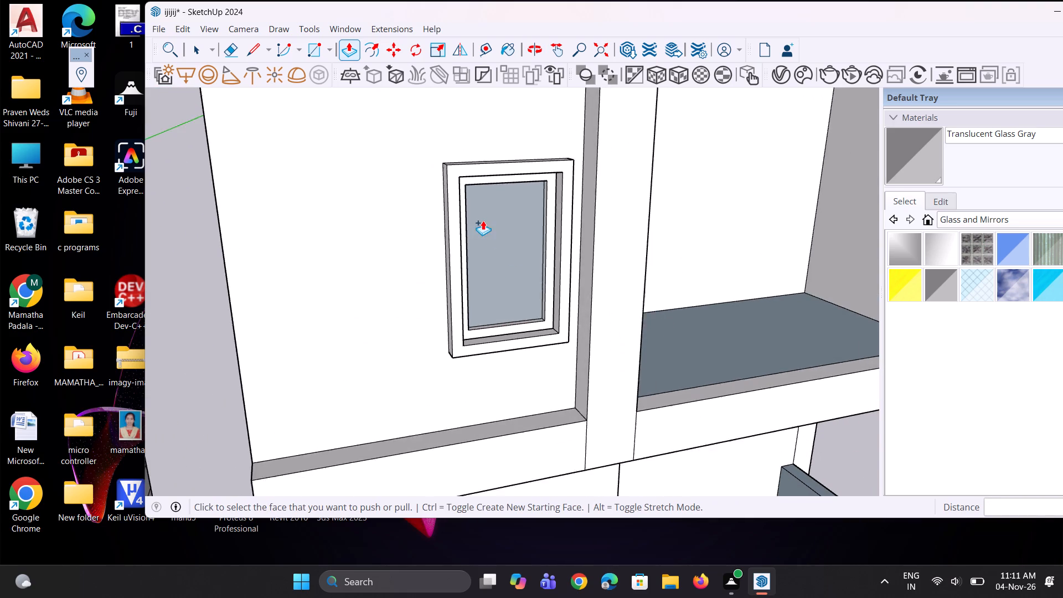
scroll(483, 220, down, 10)
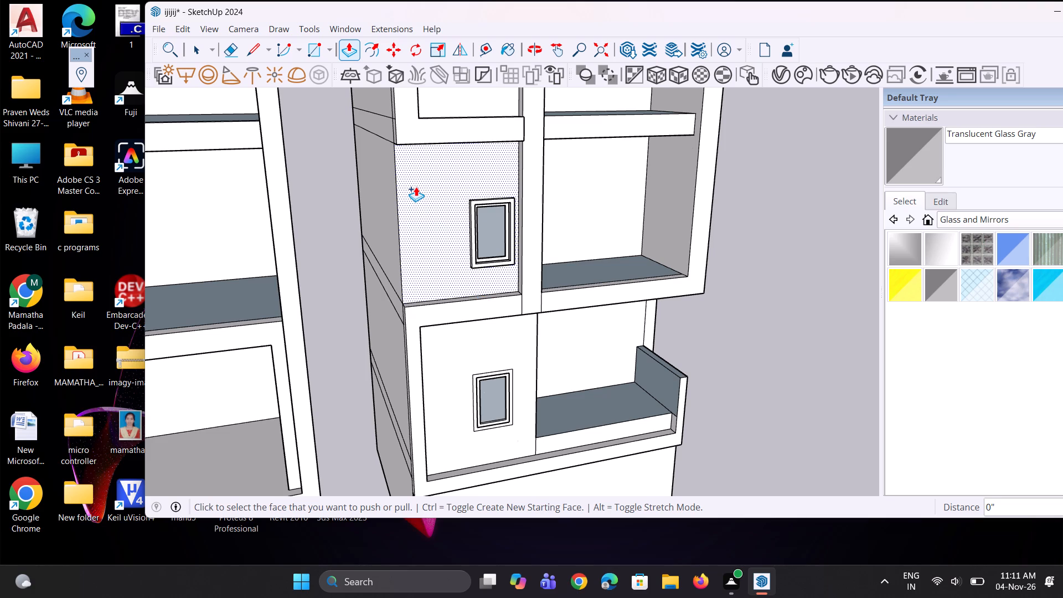
scroll(262, 198, down, 4)
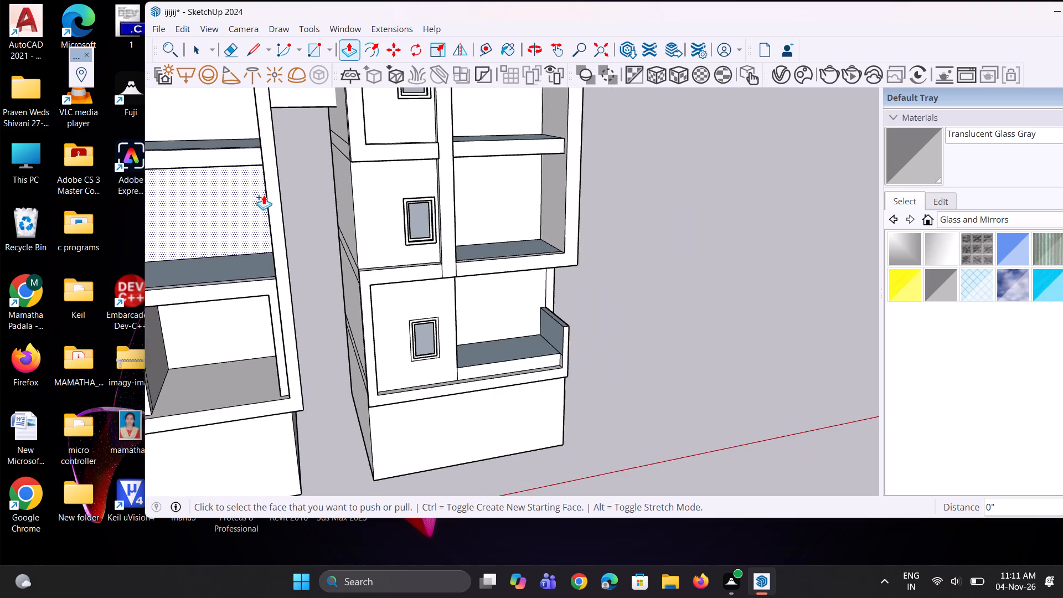
scroll(296, 333, up, 14)
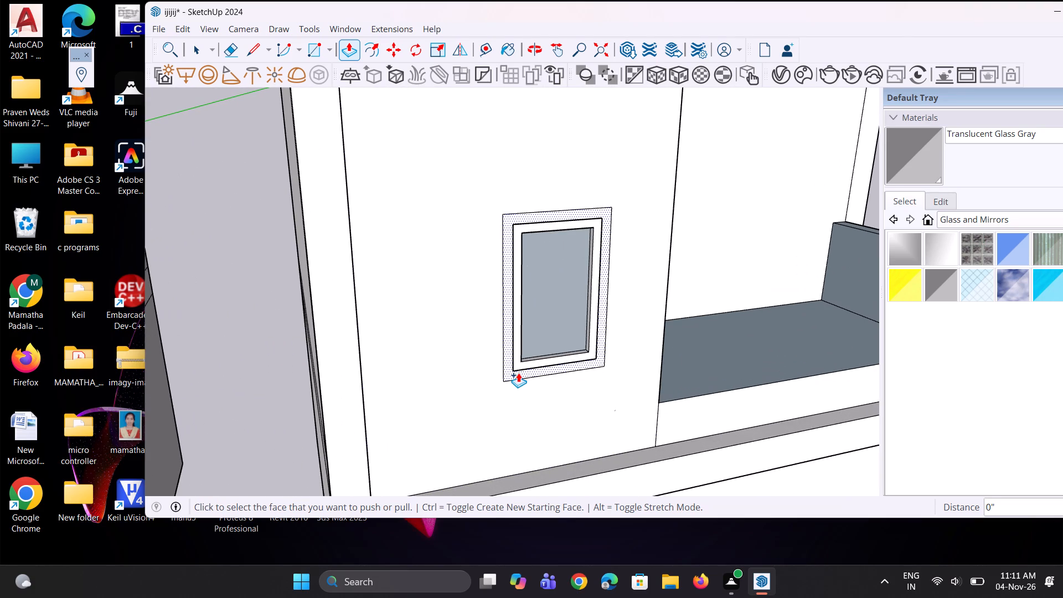
double_click(518, 373)
Copy the inner face of the left tower's third window from the top about 19' 10" sideways, clear of the facade.
scroll(418, 352, down, 11)
scroll(534, 330, down, 6)
middle_drag(536, 333, 491, 301)
scroll(550, 323, down, 10)
scroll(365, 229, up, 8)
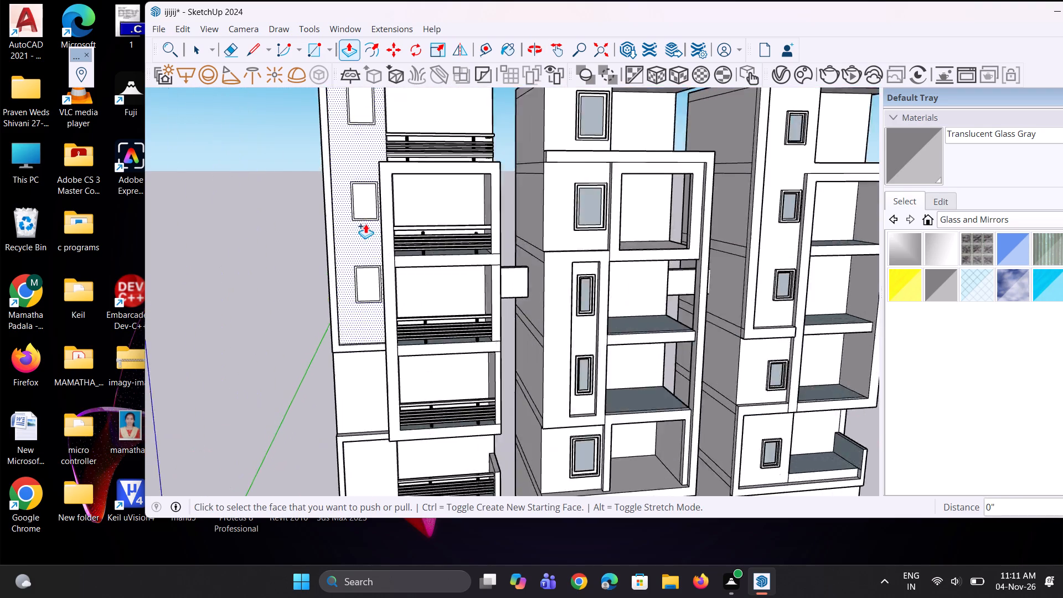
scroll(365, 224, up, 5)
middle_drag(395, 404, 430, 365)
scroll(430, 364, down, 5)
key(space)
key(space)
scroll(393, 294, up, 4)
click(393, 292)
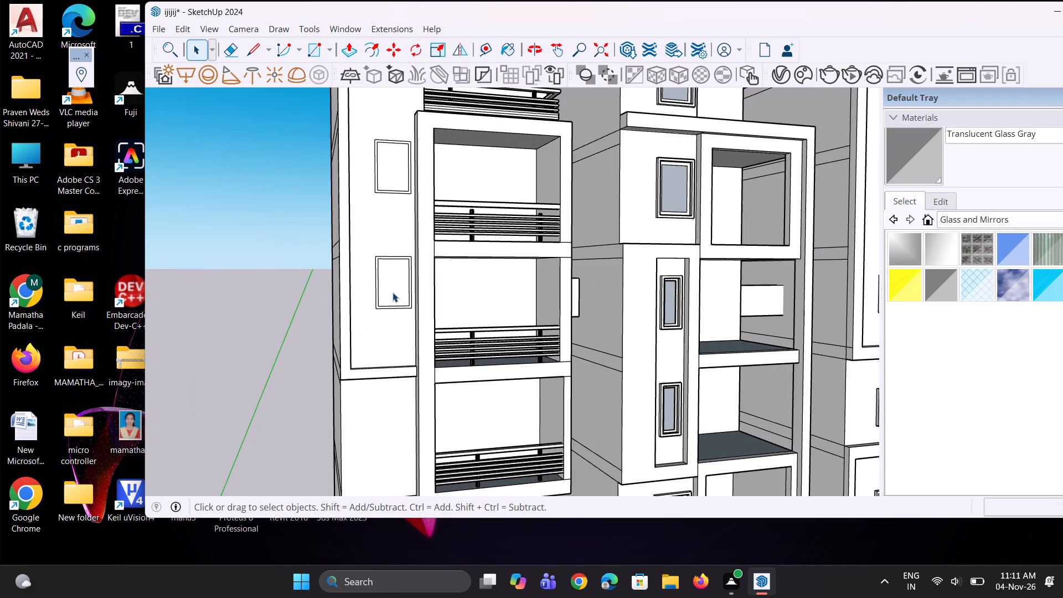
key(m)
click(393, 292)
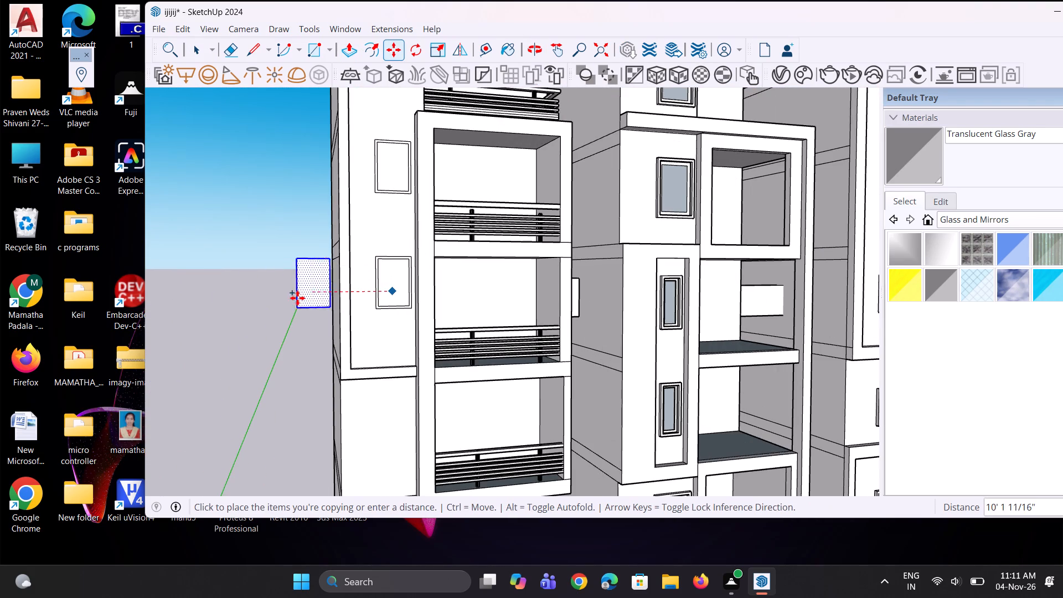
click(223, 298)
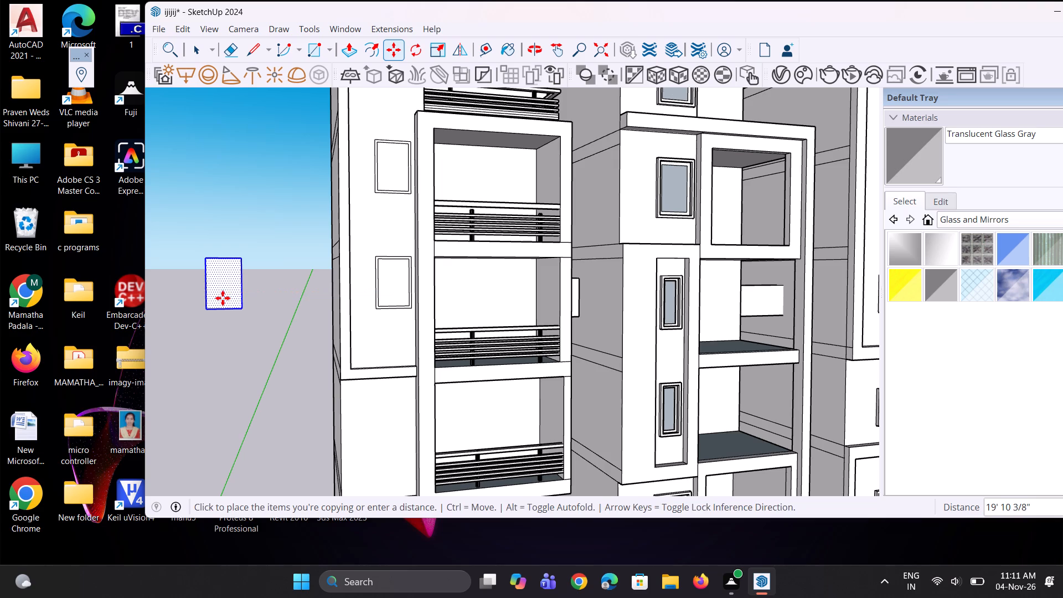
key(space)
click(216, 369)
Extrude the copied window face 3" to form a thin panel.
scroll(219, 352, up, 3)
key(p)
click(222, 279)
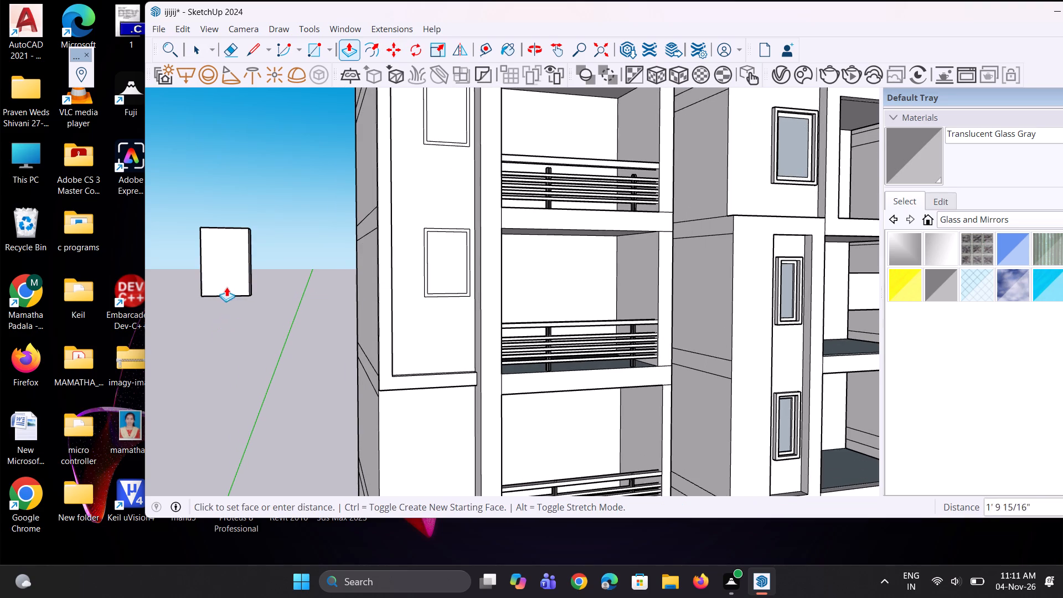
key(3)
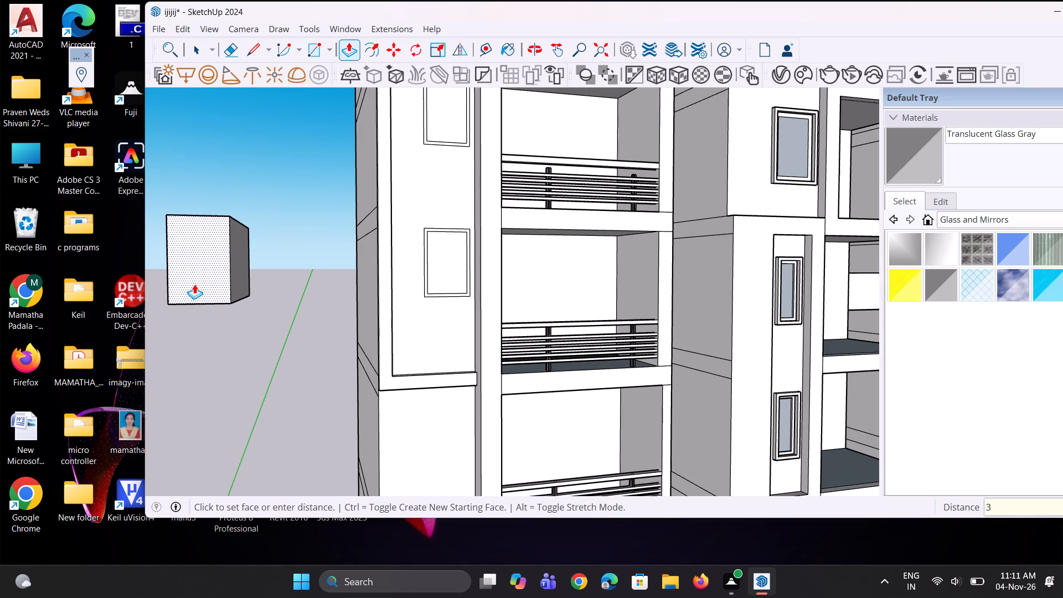
key(shift+quotedbl)
key(Return)
key(space)
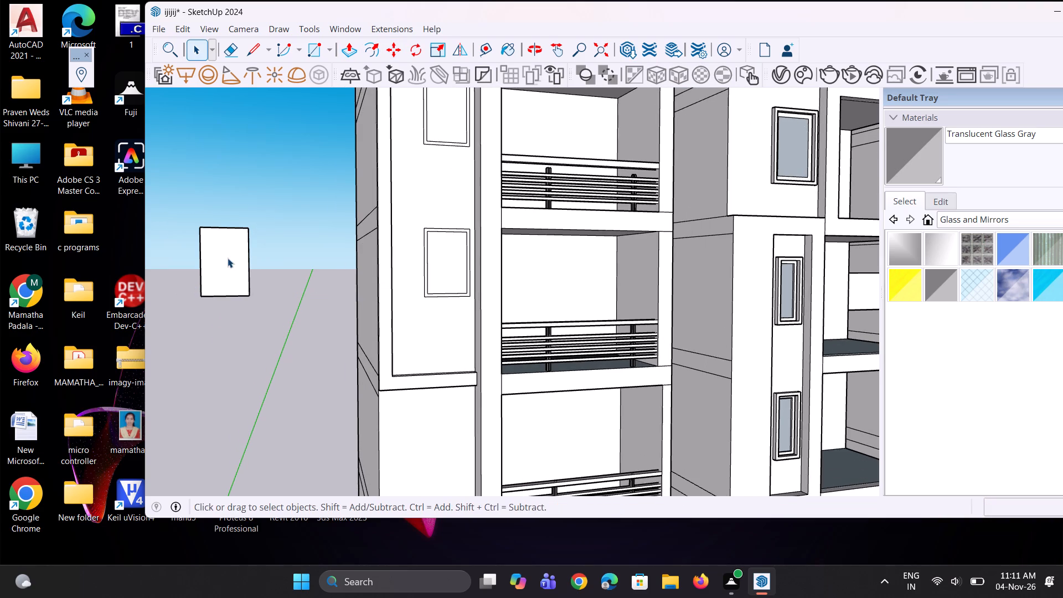
Offset the panel's front outline inward about 4 1/2" to form a frame border.
click(228, 257)
scroll(222, 258, up, 1)
key(f)
click(199, 246)
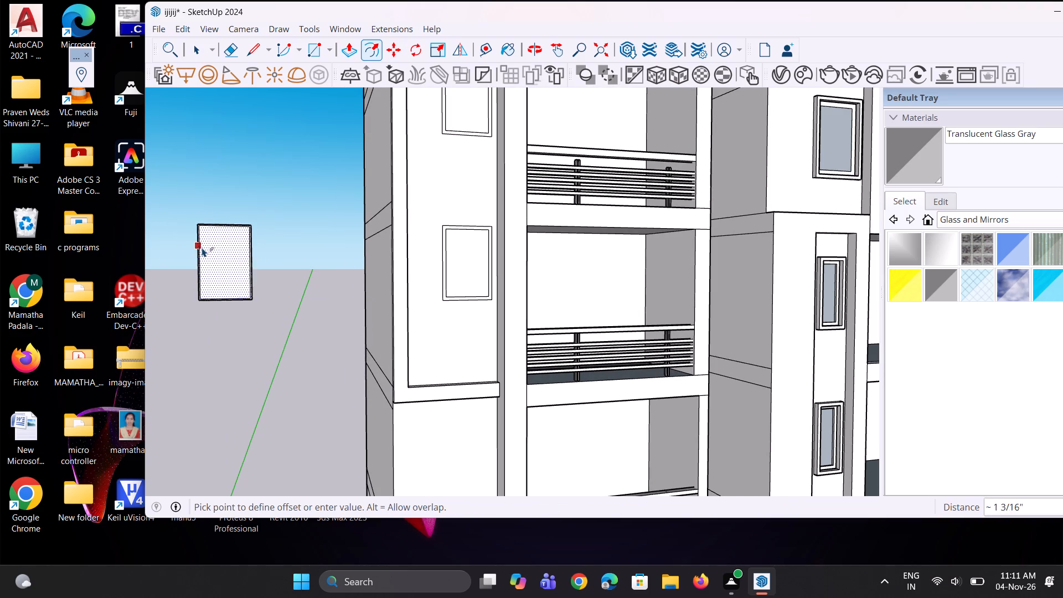
click(203, 250)
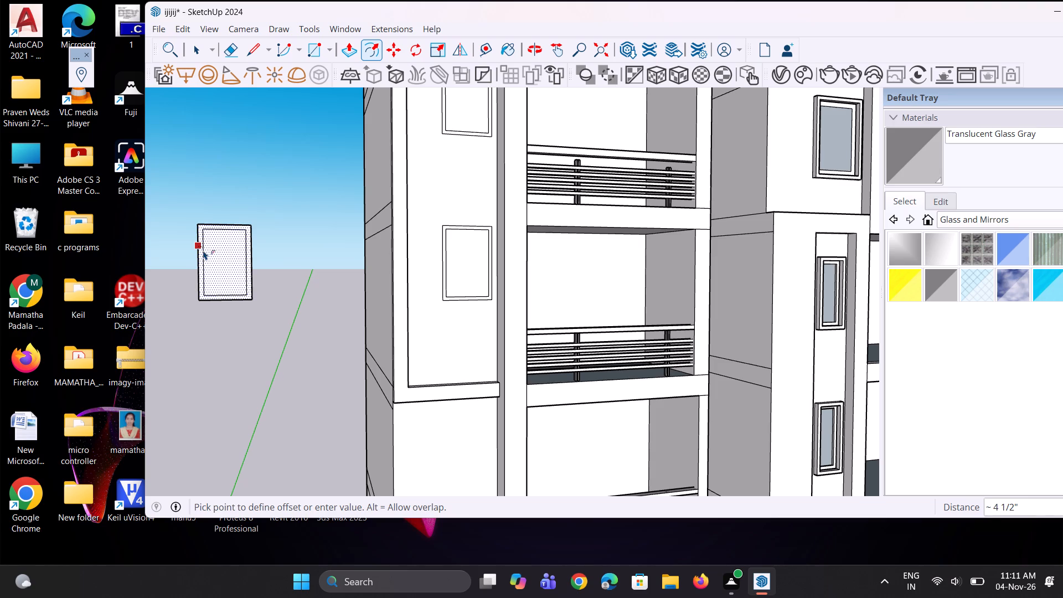
key(space)
key(space)
click(327, 205)
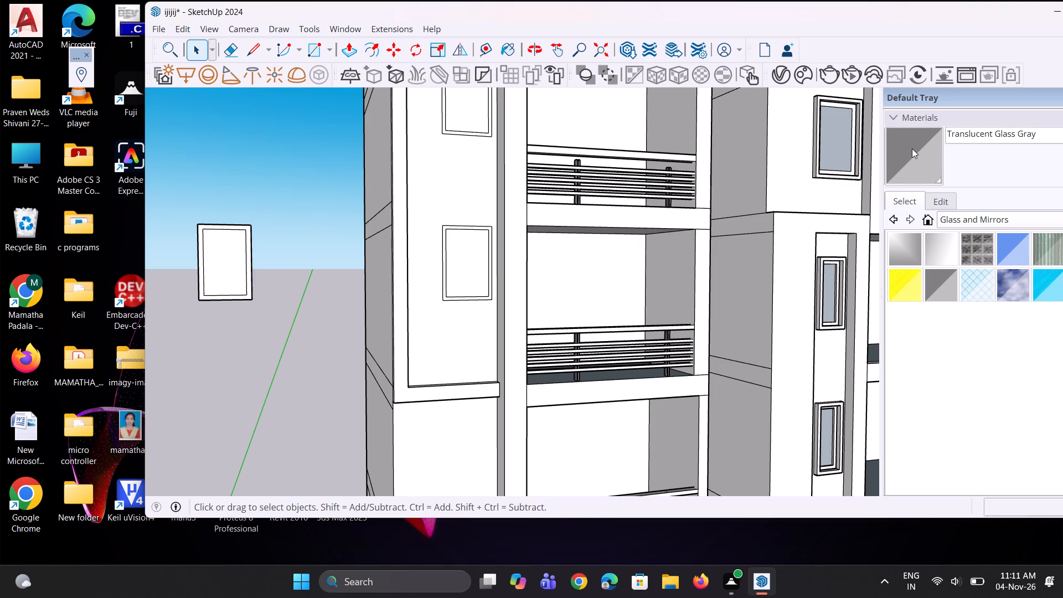
Extrude the panel's frame border 3" forward.
key(p)
scroll(332, 343, up, 3)
scroll(190, 267, up, 3)
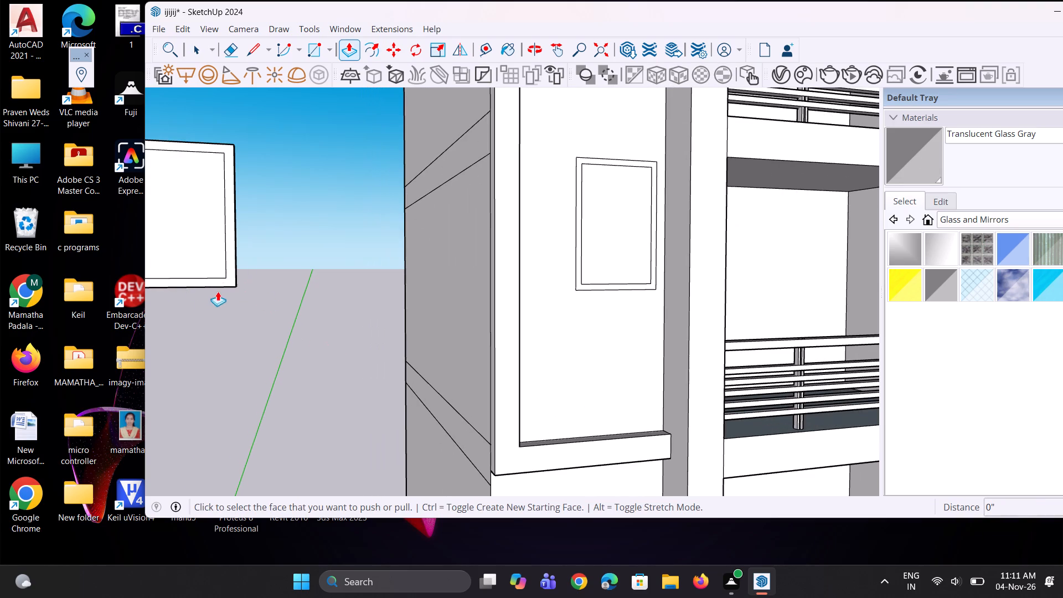
click(223, 282)
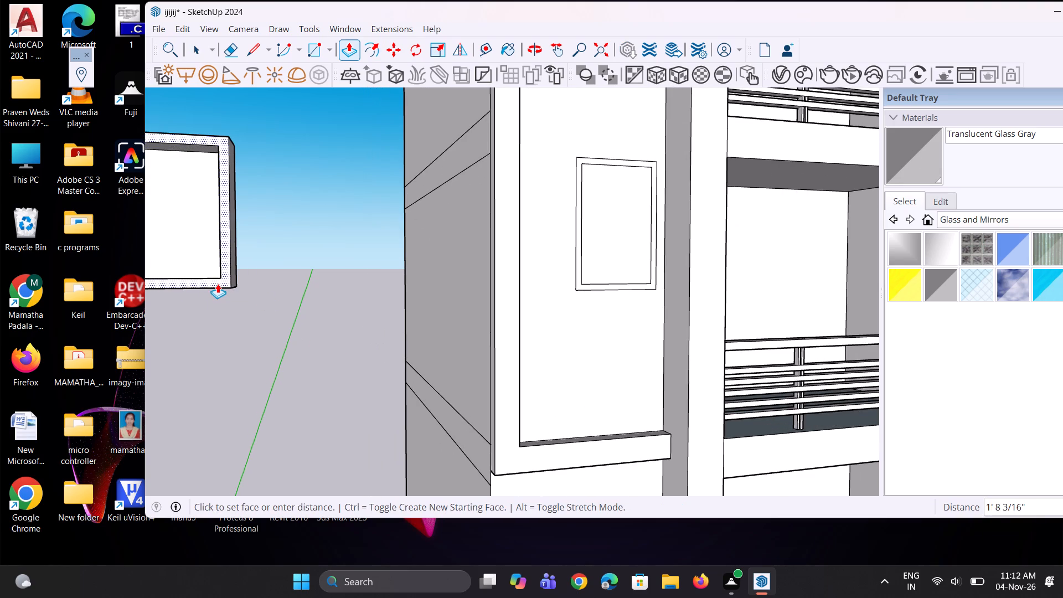
text(3")
key(Return)
scroll(266, 287, down, 5)
scroll(292, 251, down, 4)
key(space)
key(space)
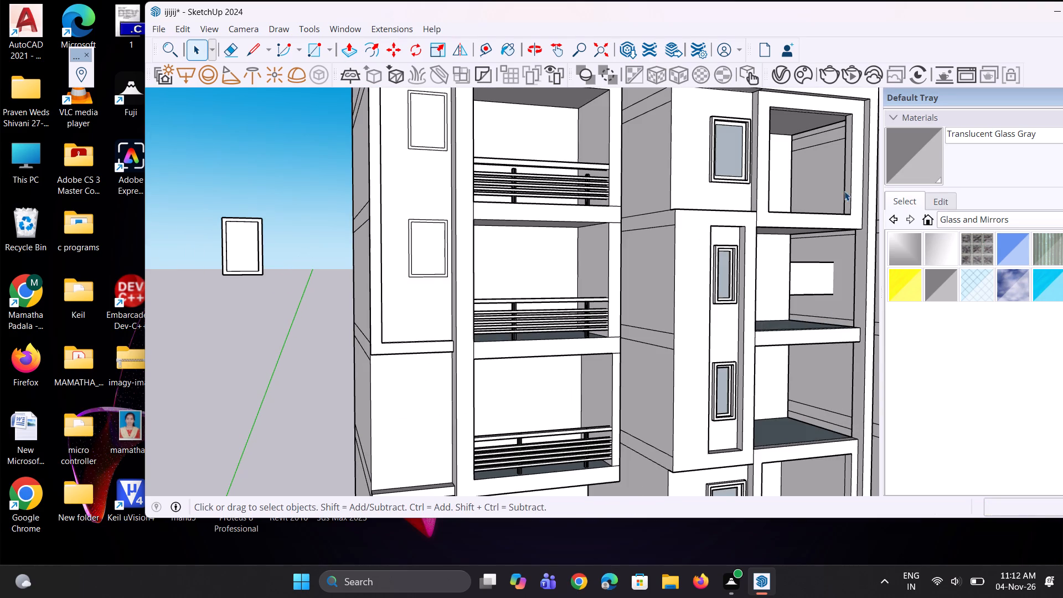
Paint the panel's inner pane with Translucent Glass Gray.
click(904, 148)
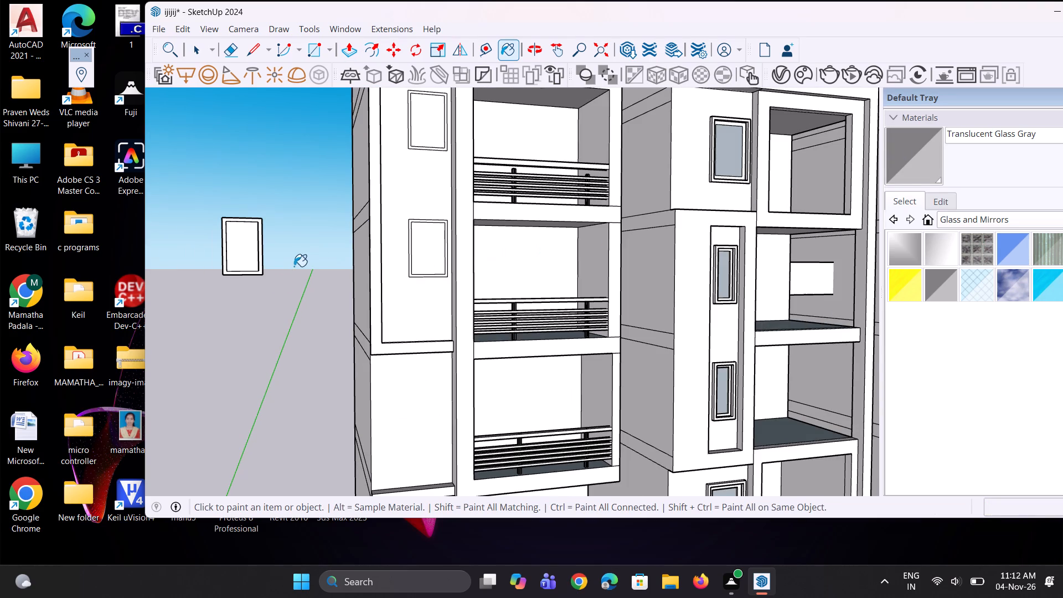
scroll(294, 266, up, 2)
click(232, 252)
scroll(244, 252, down, 6)
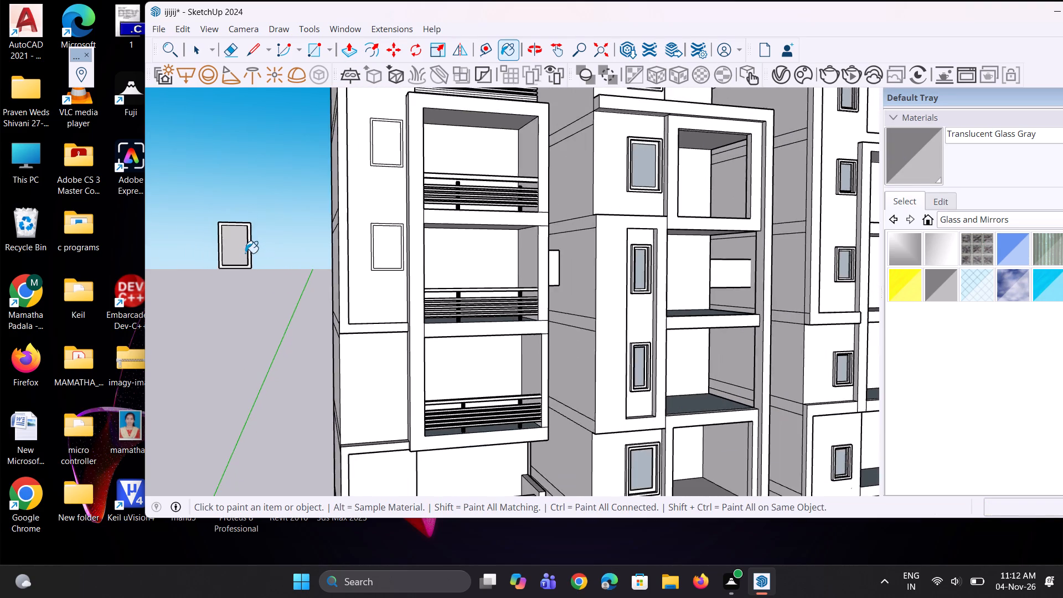
scroll(245, 253, down, 3)
key(space)
key(space)
key(space)
scroll(241, 255, down, 2)
key(space)
key(space)
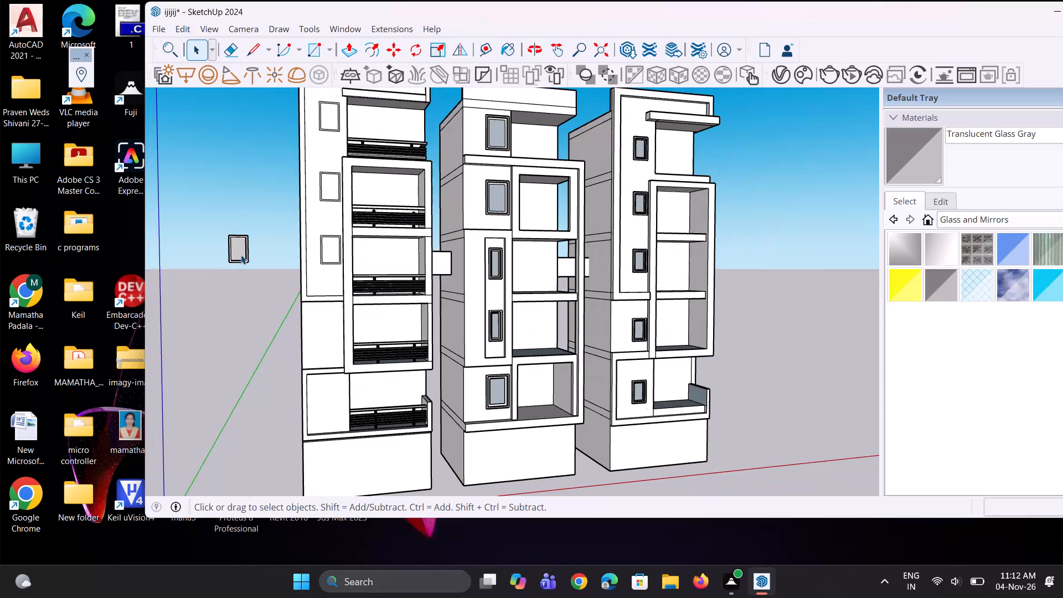
key(space)
Group all the geometry of the detached framed window.
scroll(235, 254, down, 2)
click(196, 218)
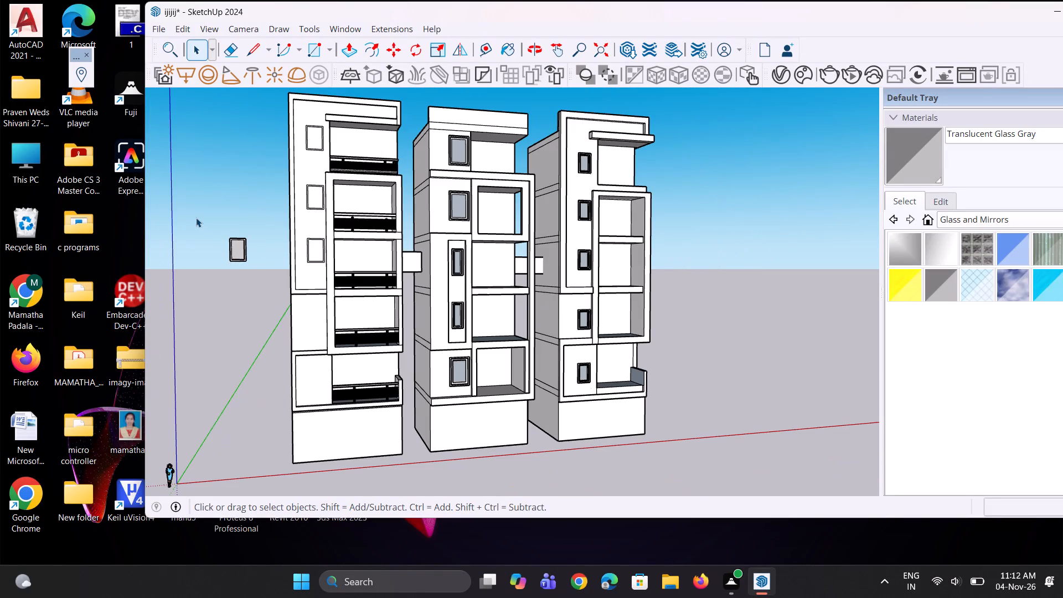
drag(196, 216, 243, 282)
drag(208, 221, 250, 269)
scroll(238, 245, up, 6)
right_click(238, 245)
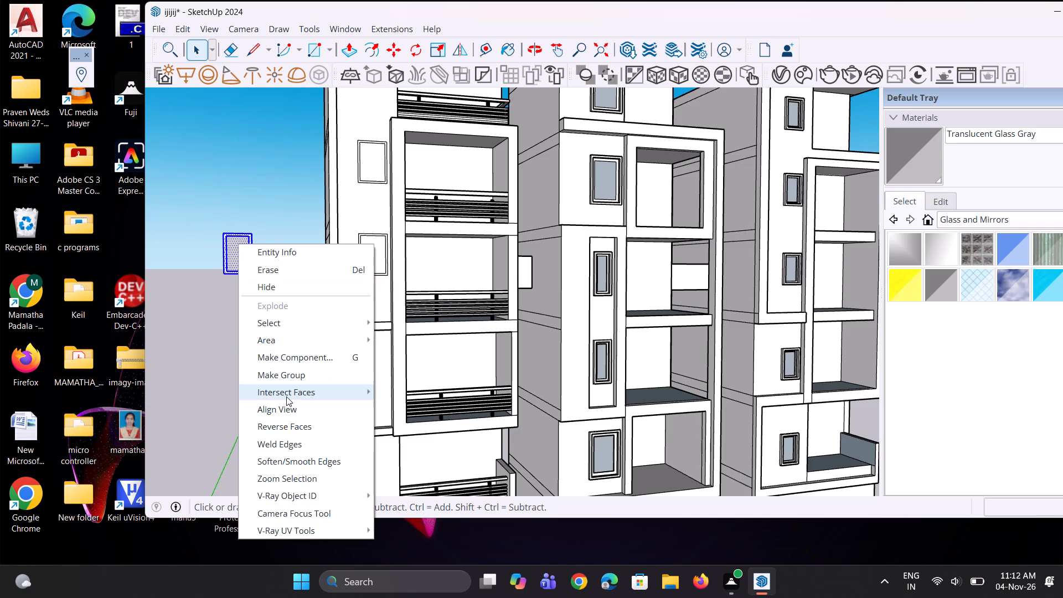
click(297, 378)
click(264, 359)
Push the inner face of the left tower's third window from the top inward about 2' 4".
scroll(241, 346, down, 4)
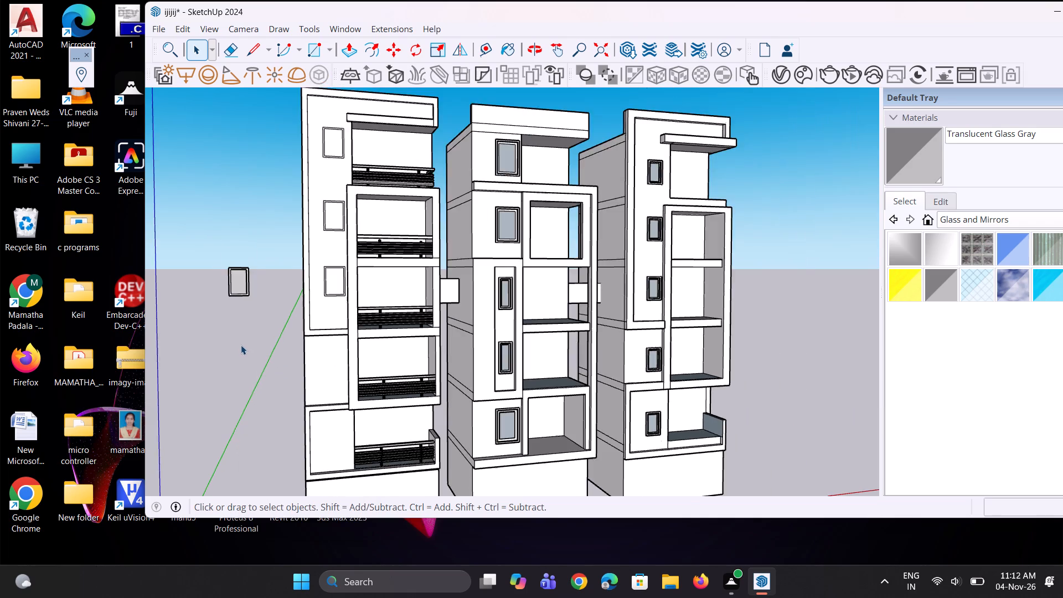
scroll(241, 345, down, 5)
middle_drag(333, 317, 326, 393)
key(p)
scroll(348, 262, up, 7)
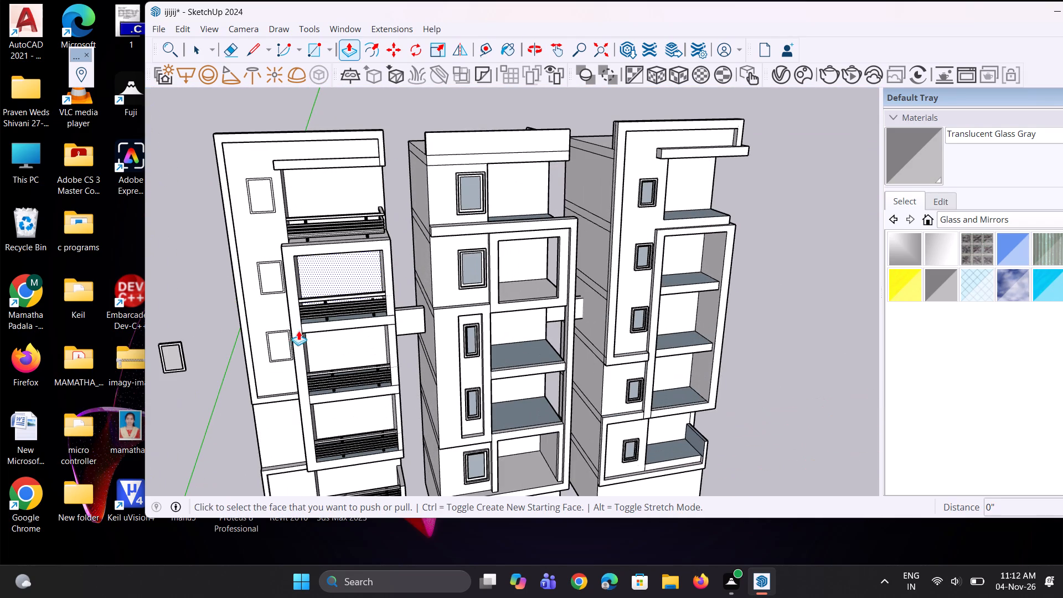
scroll(298, 331, up, 13)
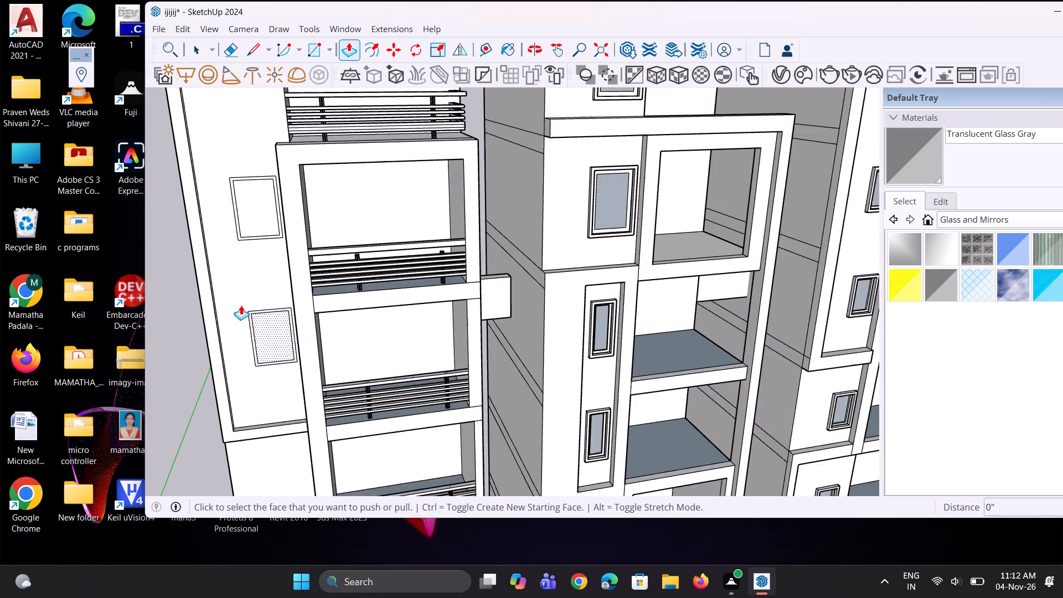
scroll(241, 305, up, 9)
click(279, 342)
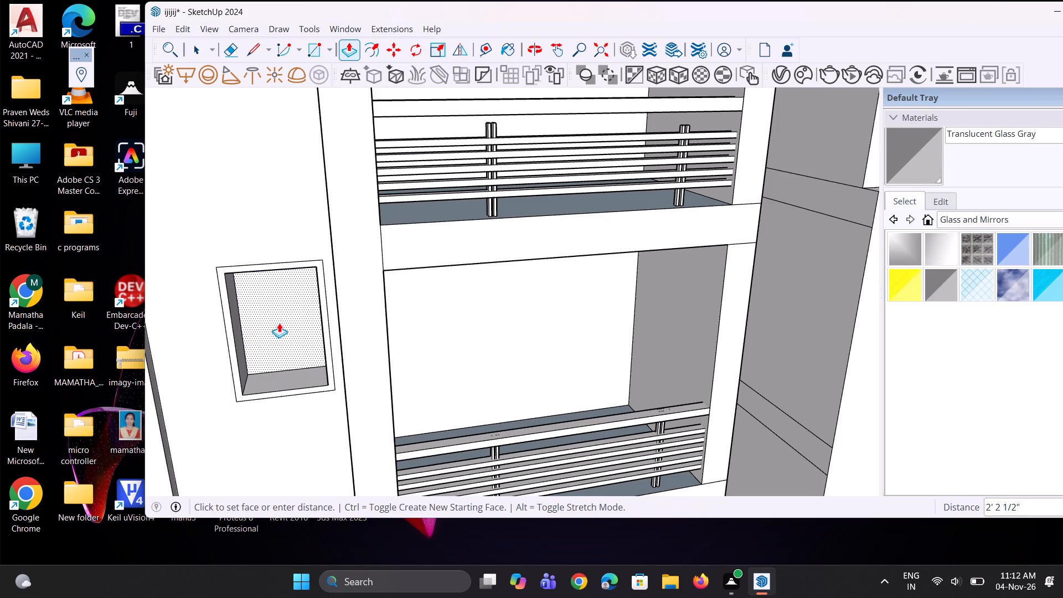
click(279, 323)
scroll(432, 373, down, 15)
scroll(401, 209, up, 3)
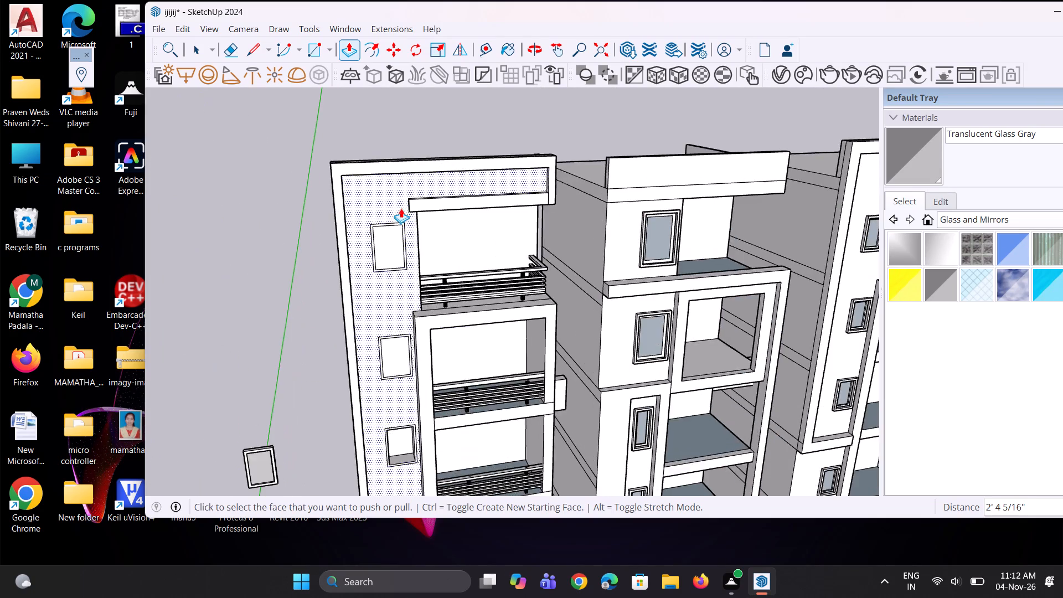
Repeat the same inward push on the left tower's two uppermost window faces.
scroll(401, 208, up, 10)
double_click(393, 251)
scroll(374, 225, down, 5)
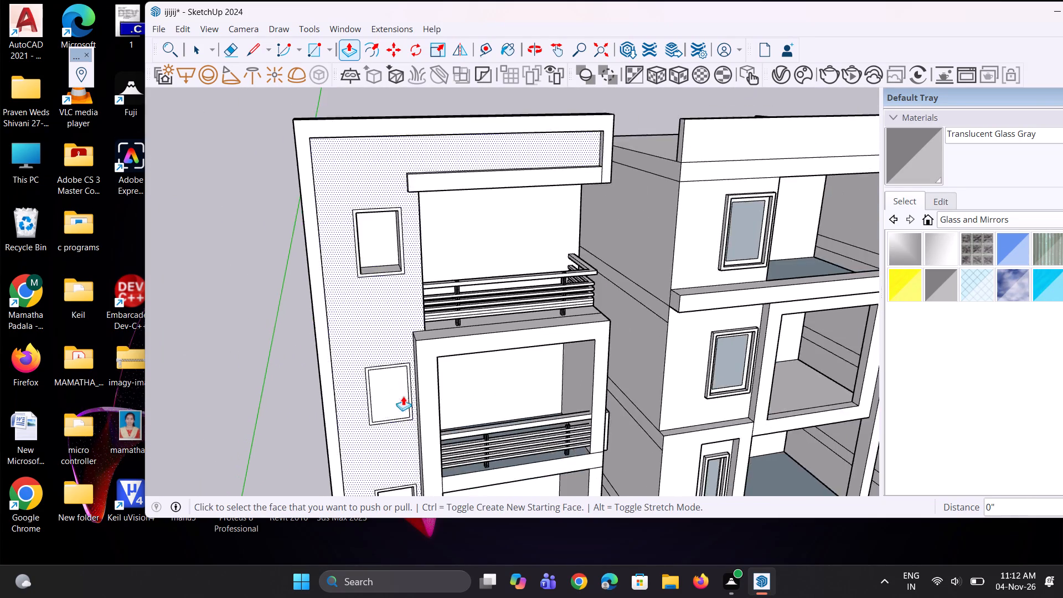
scroll(404, 404, up, 3)
double_click(404, 405)
scroll(408, 385, down, 5)
key(space)
key(space)
scroll(407, 366, down, 4)
key(space)
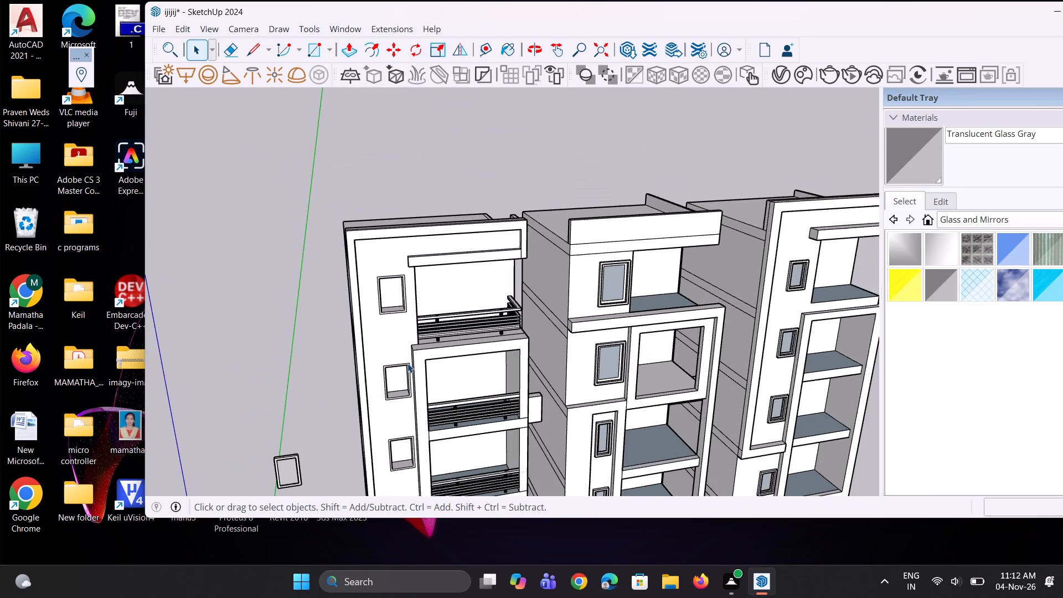
Move the grouped window by its lower outer corner into the left tower's third recessed opening from the top.
scroll(312, 313, down, 5)
scroll(318, 422, up, 9)
click(291, 400)
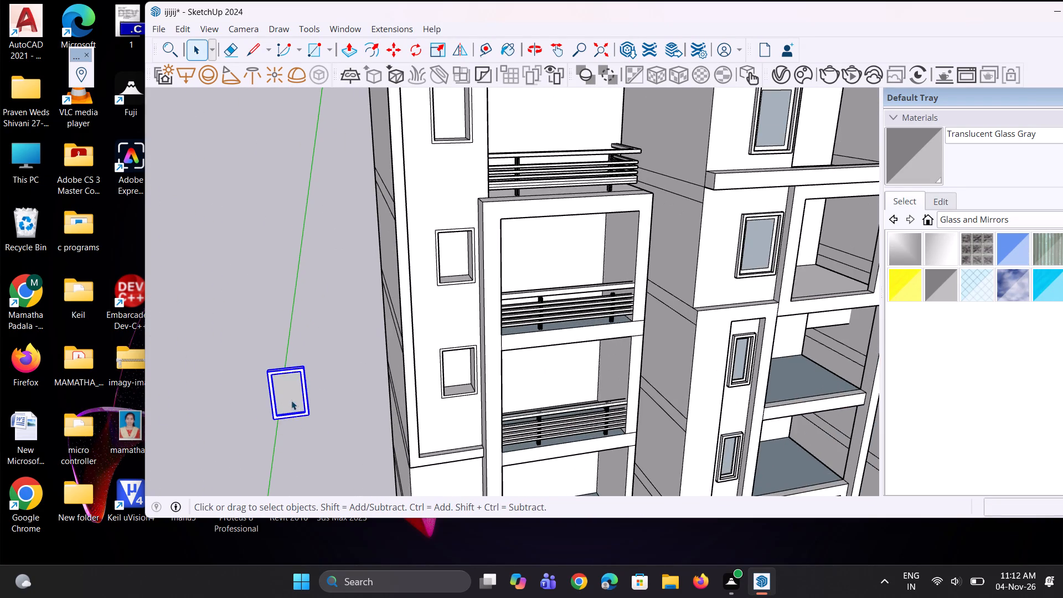
scroll(294, 418, up, 8)
key(m)
scroll(316, 425, up, 3)
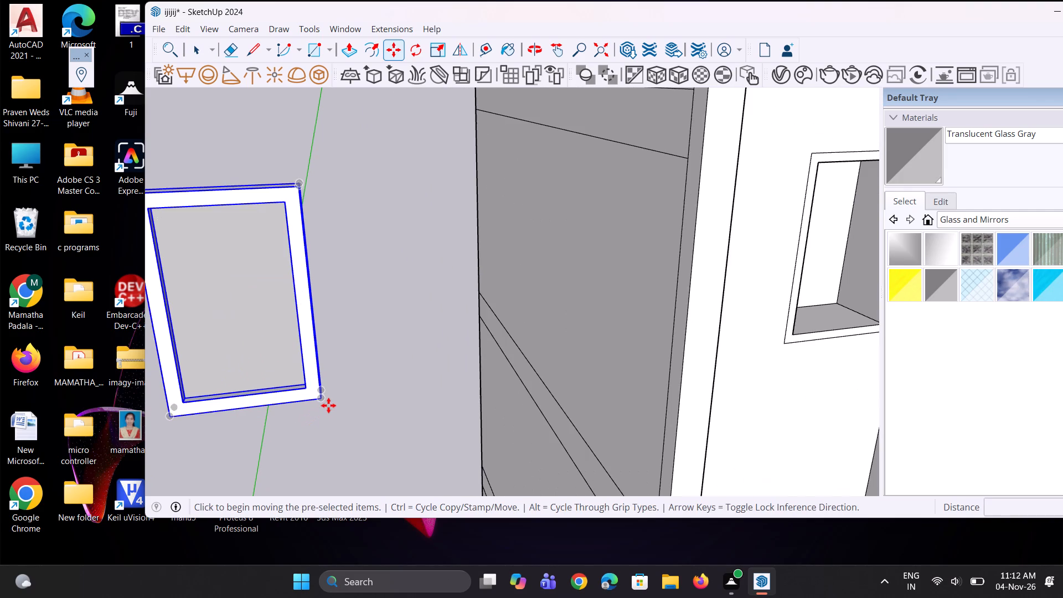
click(321, 400)
scroll(284, 422, down, 9)
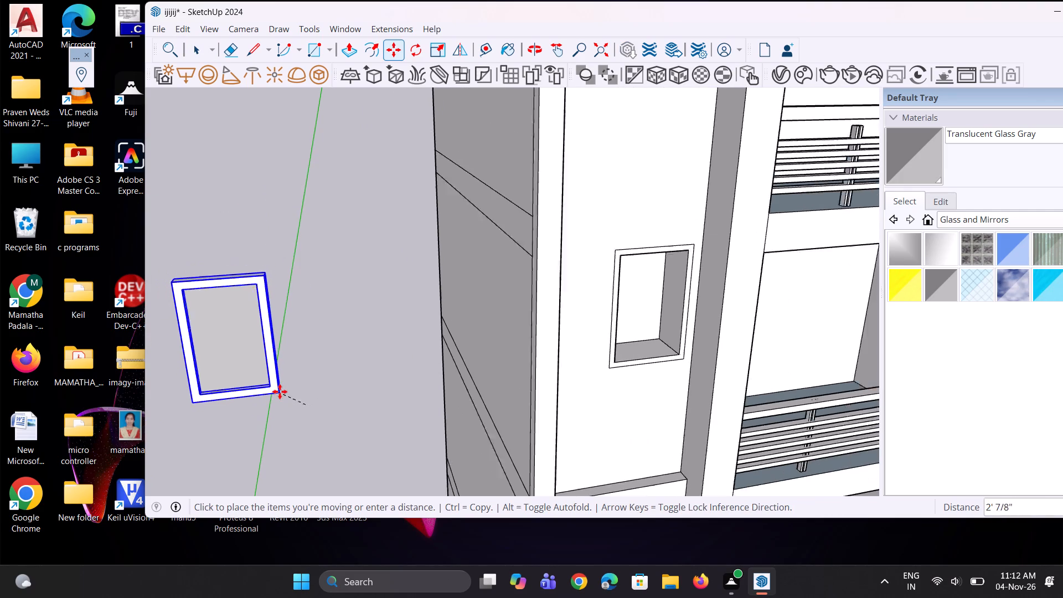
scroll(280, 391, down, 6)
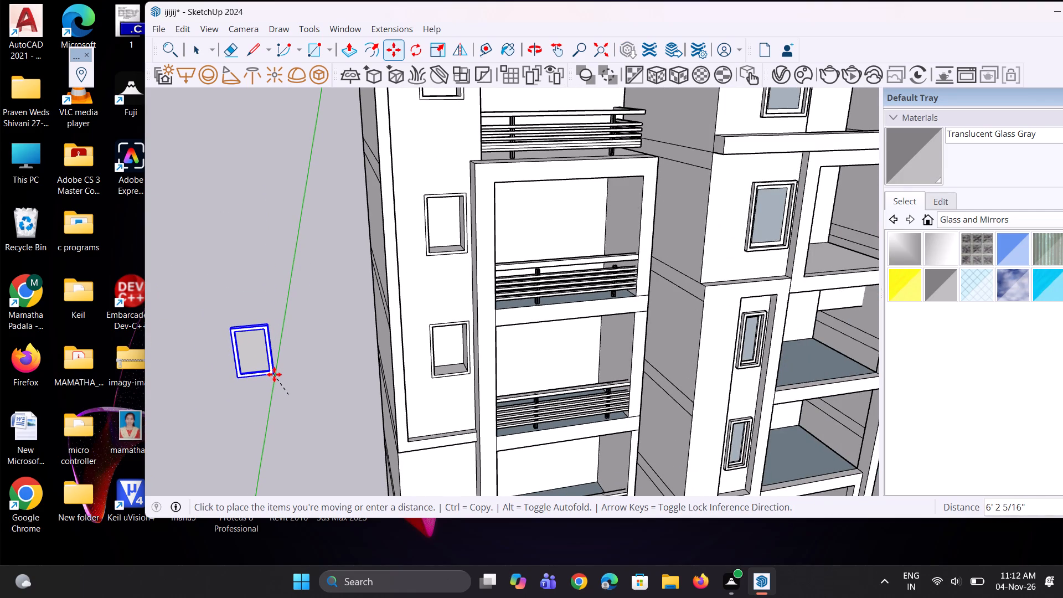
scroll(272, 367, down, 4)
scroll(364, 378, up, 3)
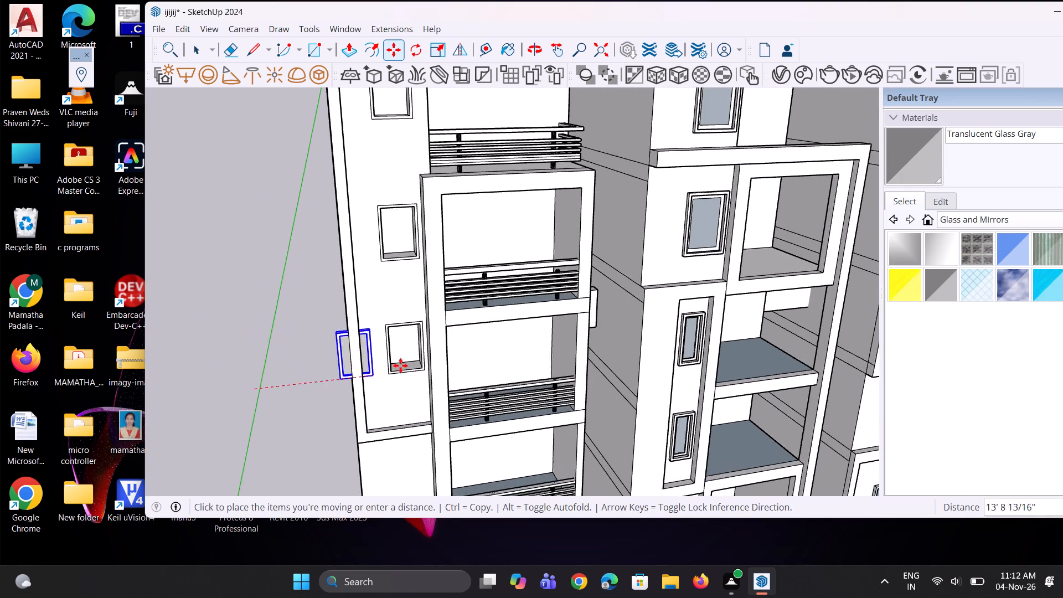
scroll(408, 365, up, 4)
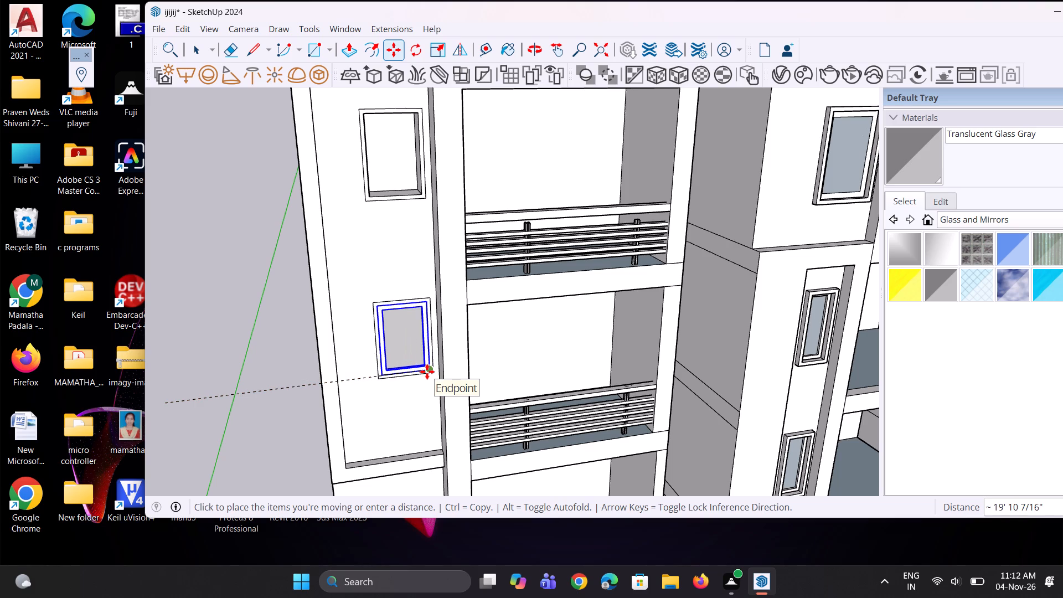
click(427, 372)
Copy the grouped window by its lower outer corner from the left tower's third opening up into the second opening from the top.
scroll(427, 372, up, 6)
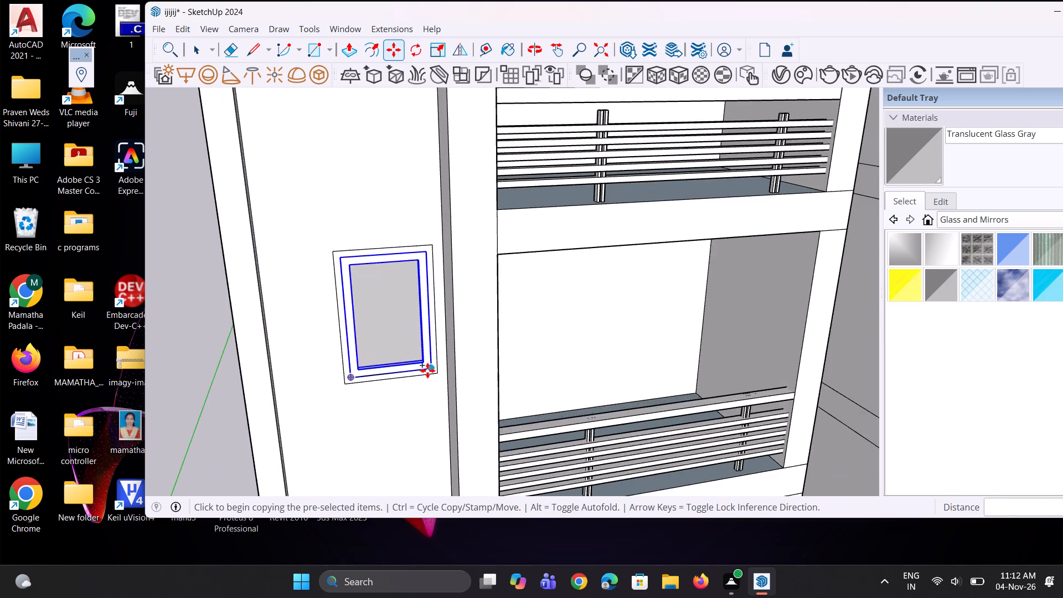
scroll(427, 370, up, 6)
click(432, 370)
scroll(421, 312, down, 5)
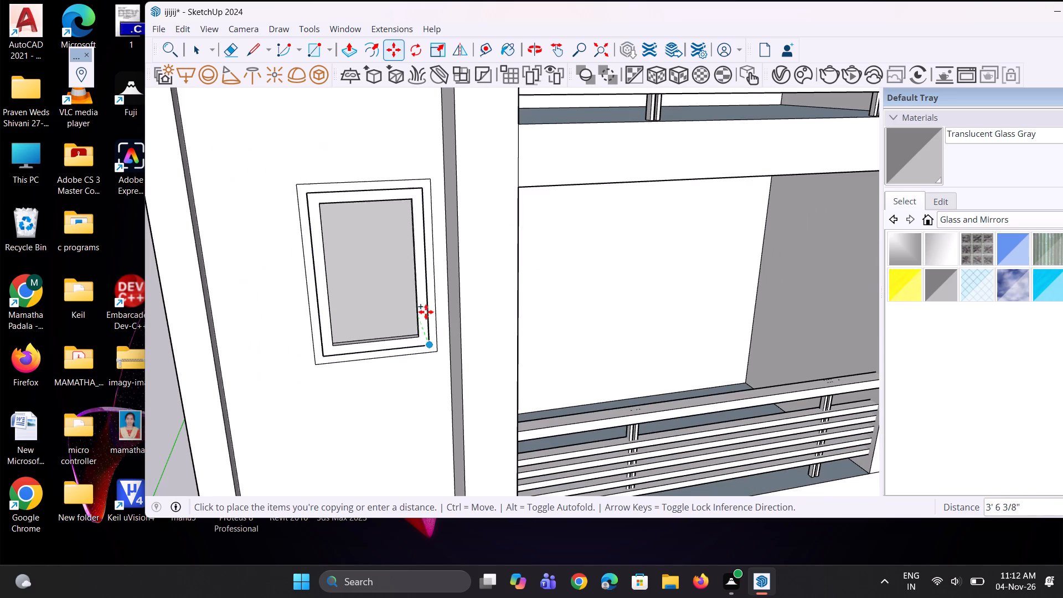
scroll(430, 311, down, 11)
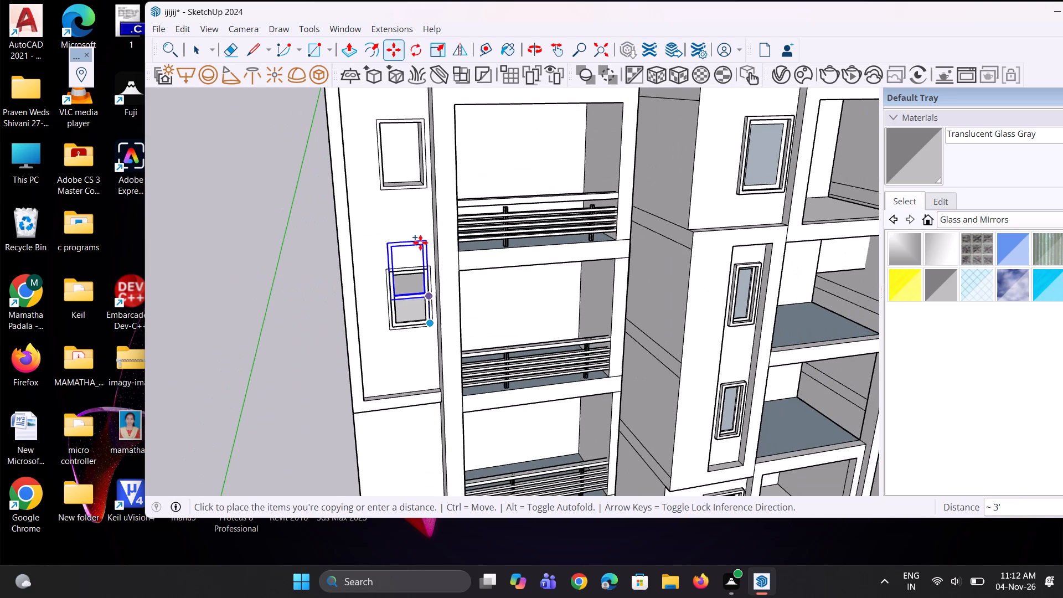
scroll(420, 188, up, 7)
click(420, 184)
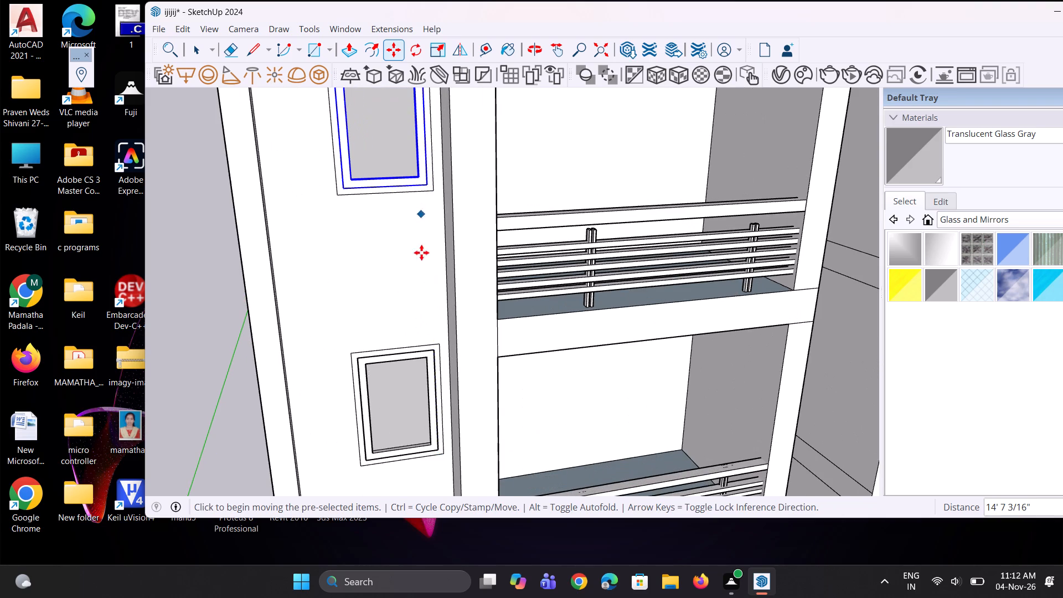
Copy the second opening's grouped window up 16' 2" into the left tower's topmost opening and clear the selection.
scroll(420, 410, down, 15)
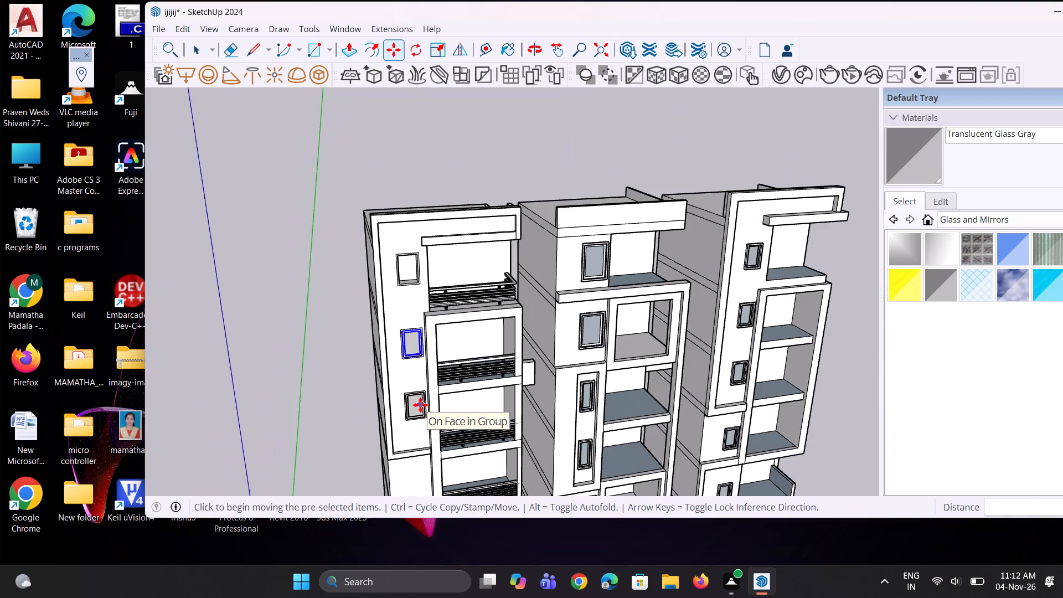
scroll(420, 405, down, 3)
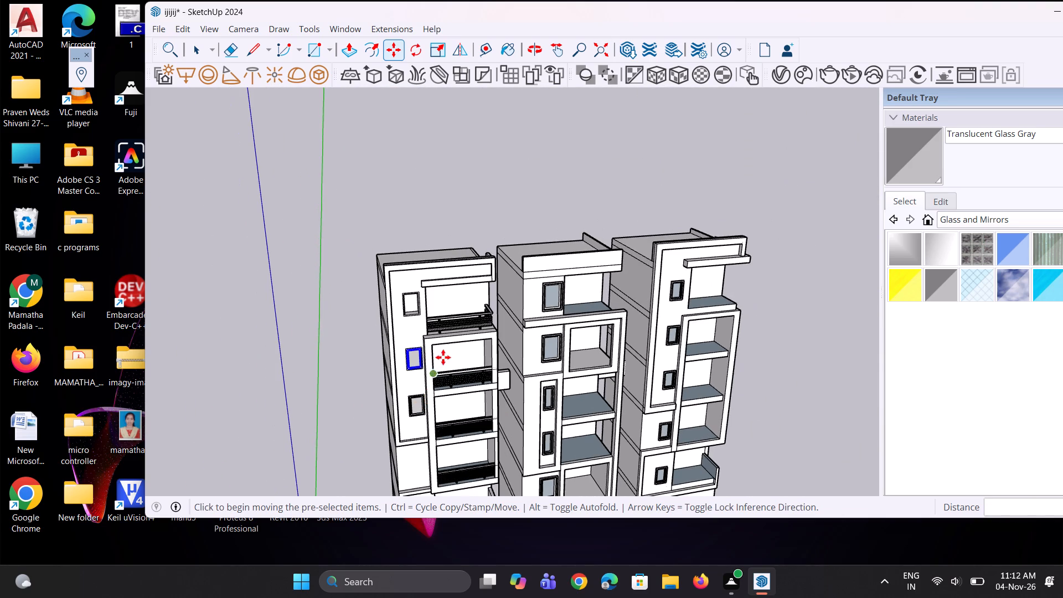
scroll(438, 313, up, 3)
scroll(432, 336, down, 6)
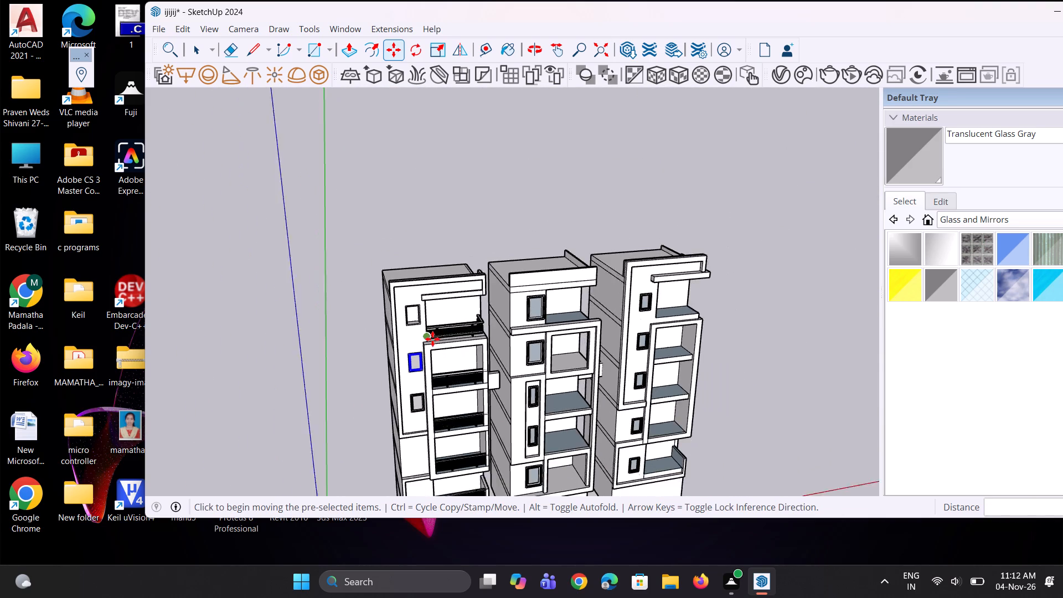
scroll(432, 339, down, 1)
scroll(431, 308, up, 11)
scroll(452, 465, up, 4)
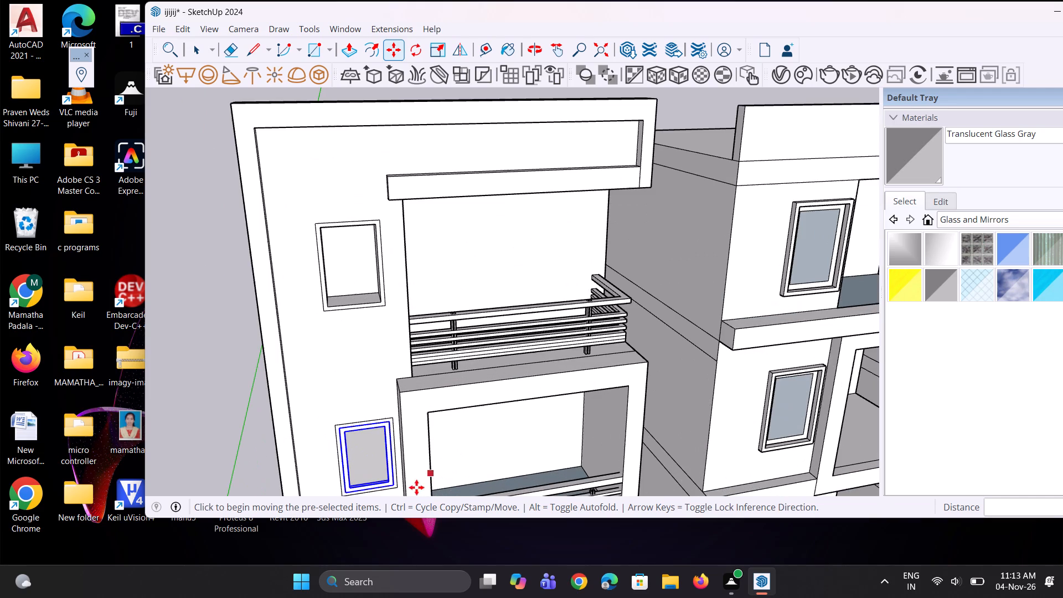
scroll(399, 497, up, 4)
click(393, 487)
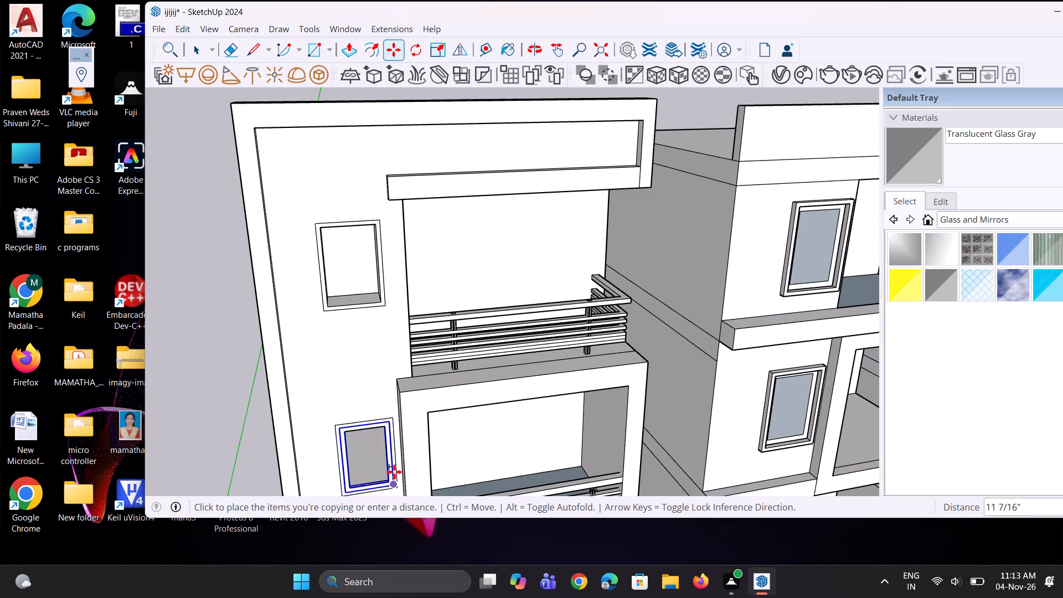
click(385, 303)
key(space)
key(space)
click(194, 369)
Pull the border face around the left tower's topmost window outward 5" as a projecting surround.
scroll(330, 302, up, 3)
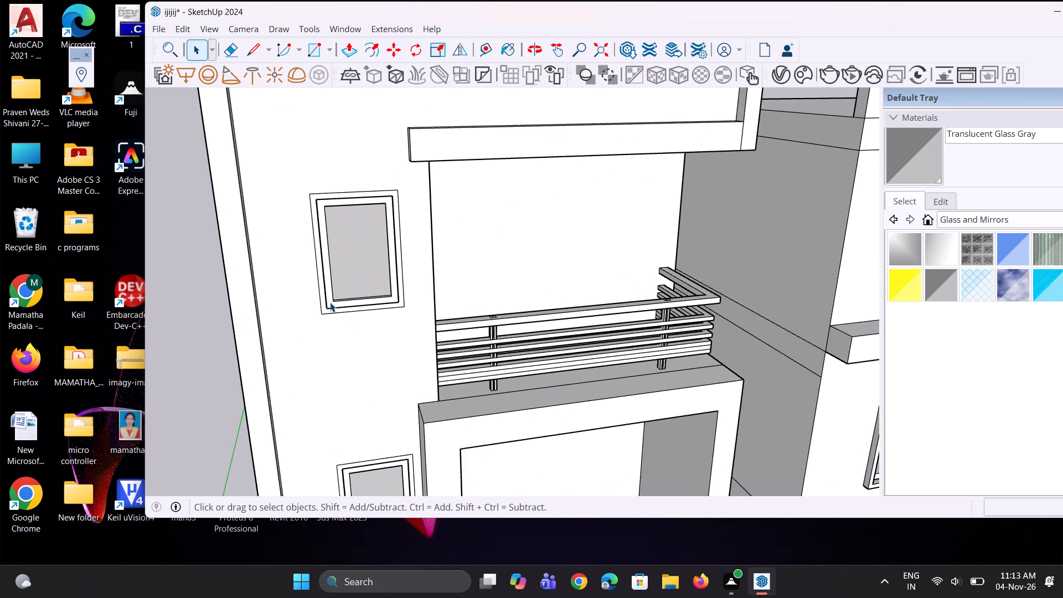
scroll(330, 302, up, 6)
key(p)
scroll(324, 323, up, 2)
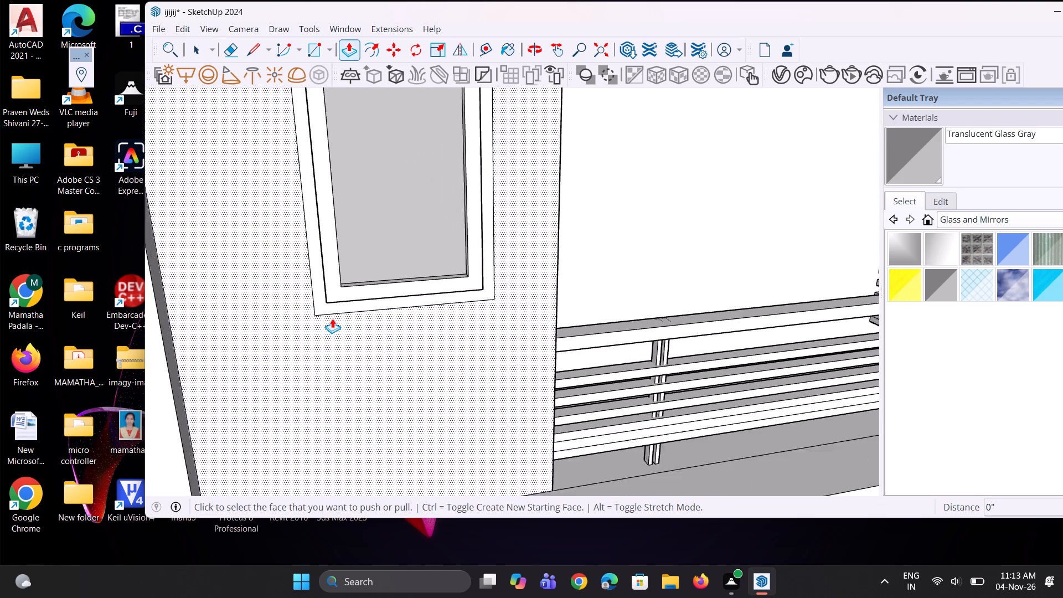
scroll(332, 318, up, 3)
click(333, 308)
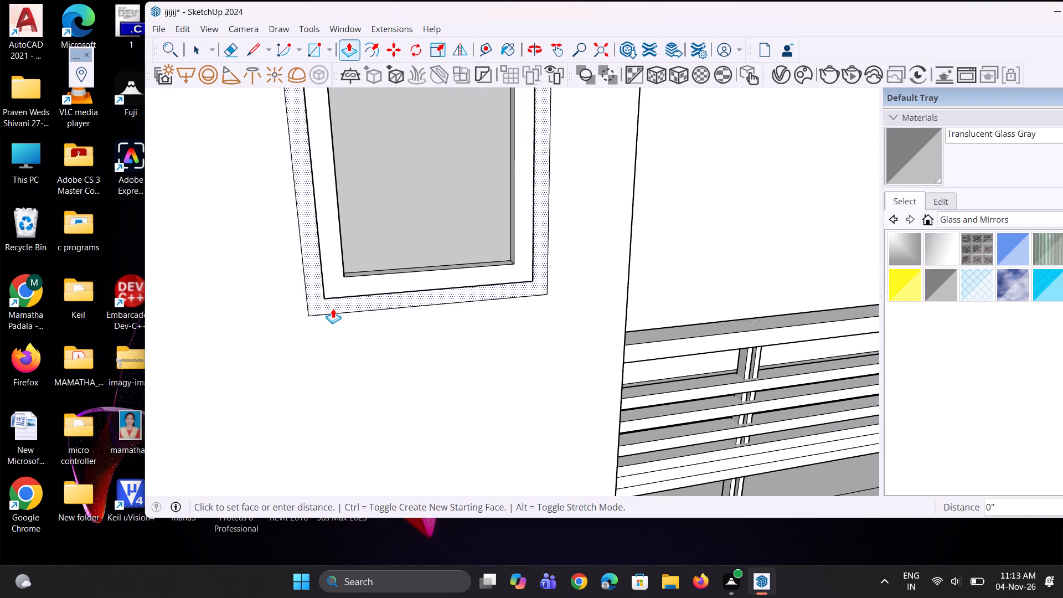
key(Escape)
middle_drag(333, 308, 417, 260)
key(space)
scroll(404, 261, up, 3)
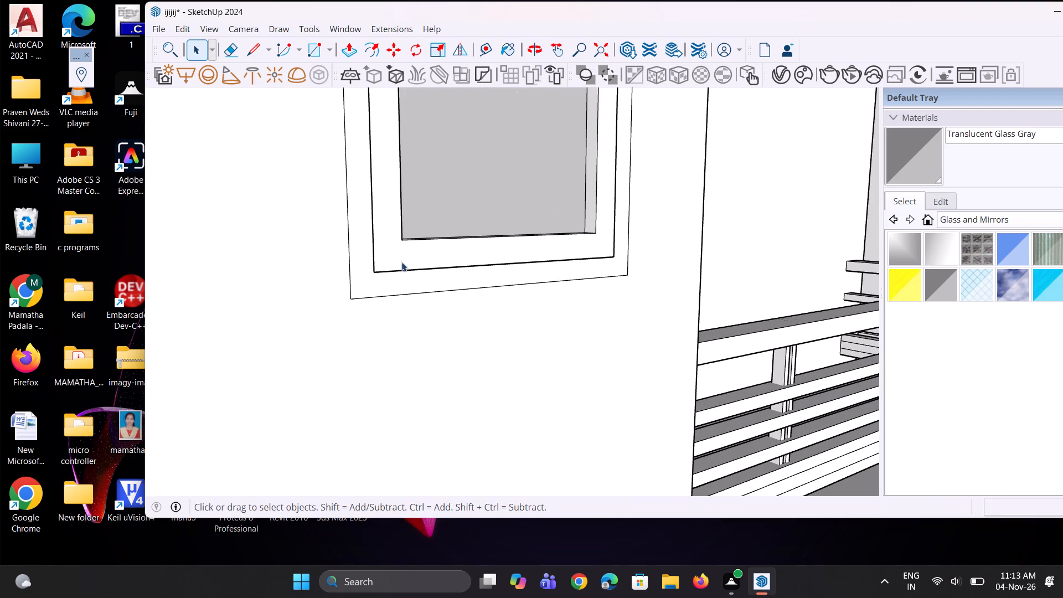
scroll(358, 293, up, 3)
key(p)
click(363, 288)
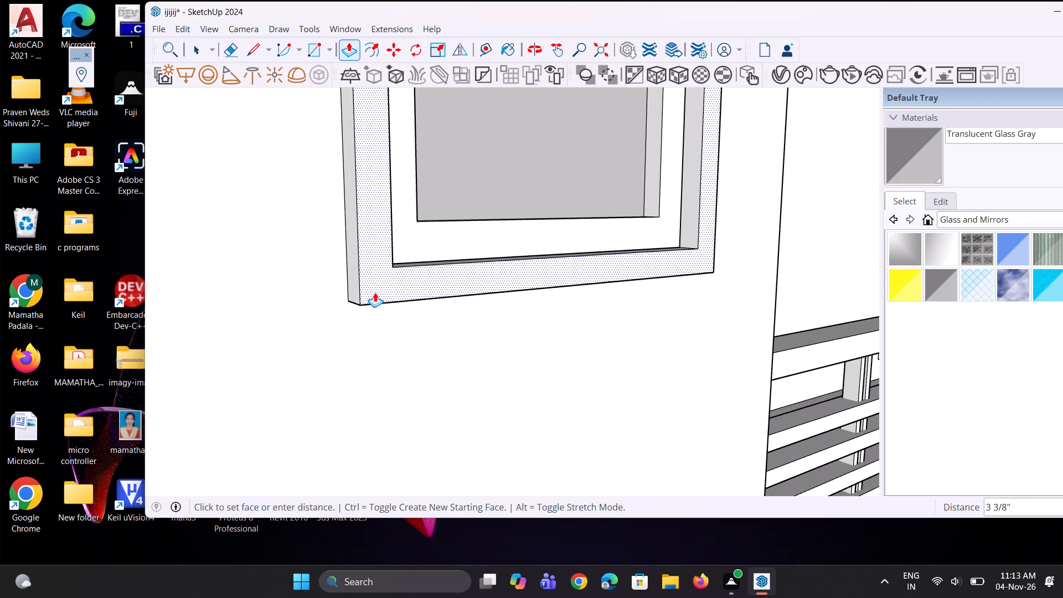
text(5")
key(Return)
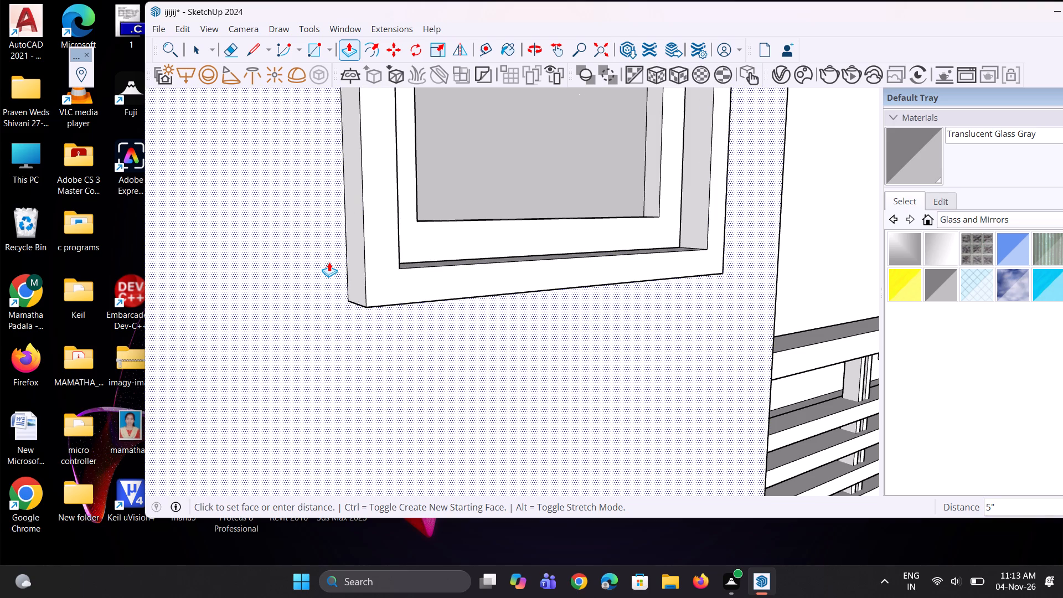
Repeat the 5" outward pull on the border face around the left tower's second window from the top.
scroll(335, 231, down, 7)
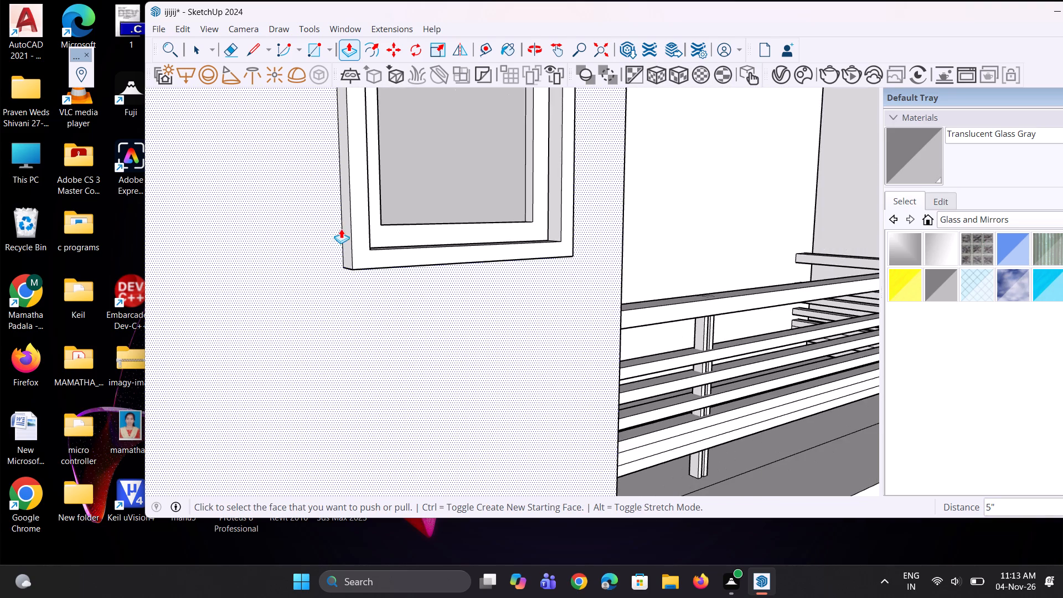
scroll(341, 229, down, 19)
scroll(350, 315, up, 5)
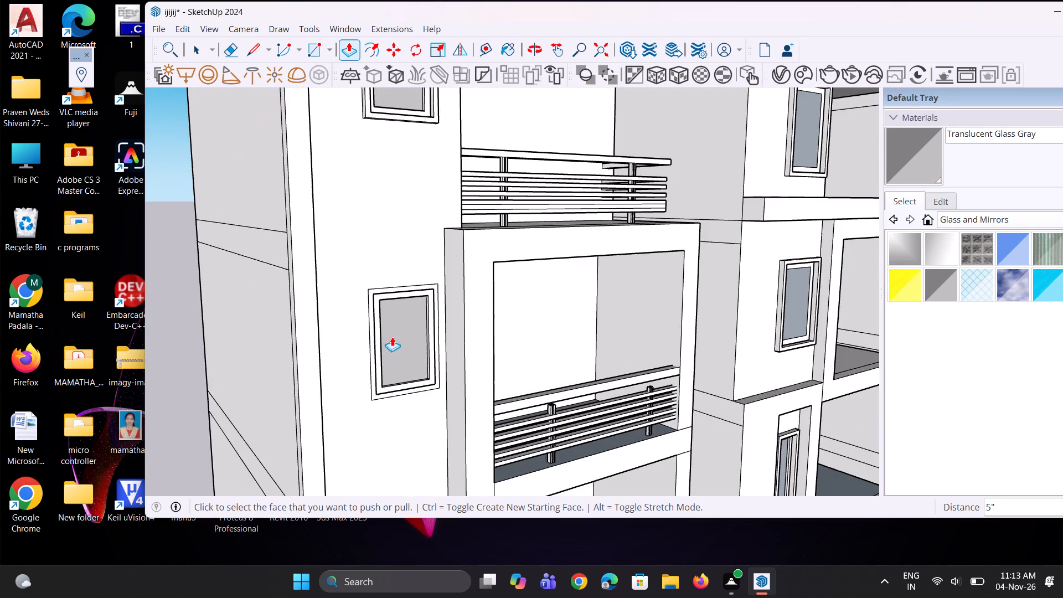
scroll(380, 347, up, 8)
double_click(369, 343)
scroll(376, 248, down, 6)
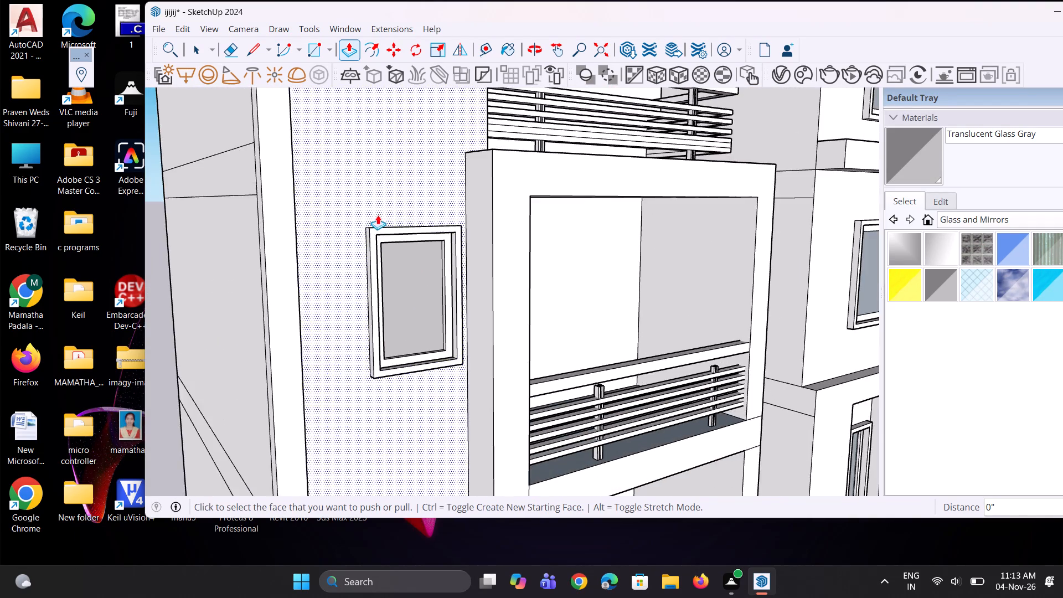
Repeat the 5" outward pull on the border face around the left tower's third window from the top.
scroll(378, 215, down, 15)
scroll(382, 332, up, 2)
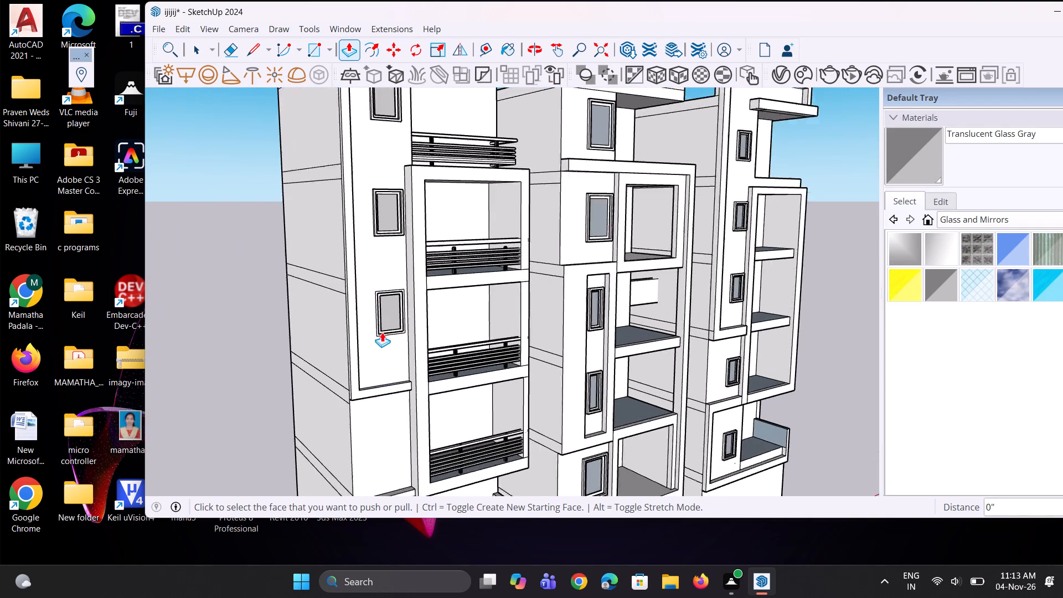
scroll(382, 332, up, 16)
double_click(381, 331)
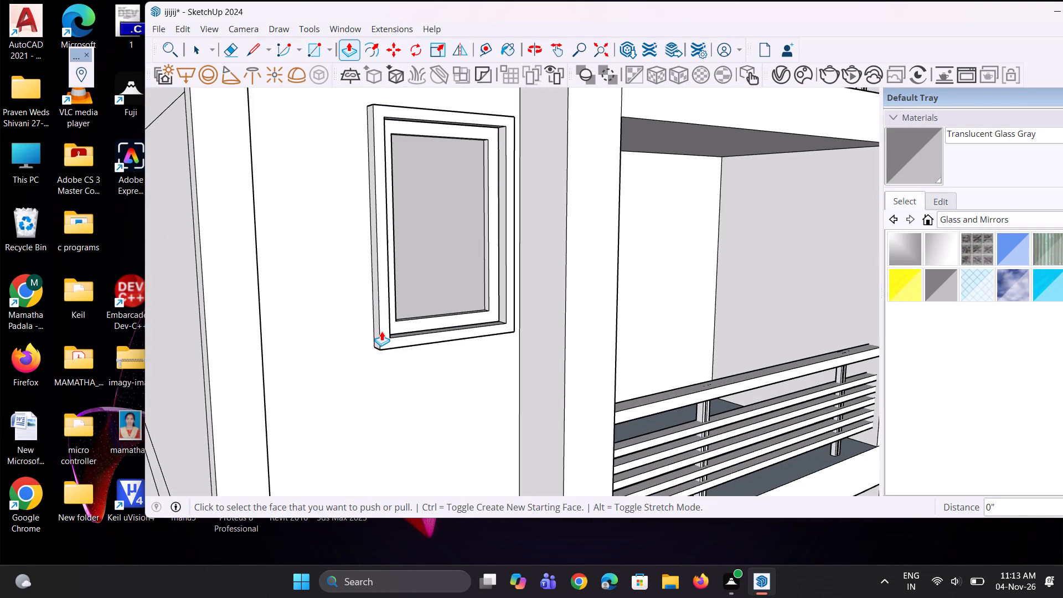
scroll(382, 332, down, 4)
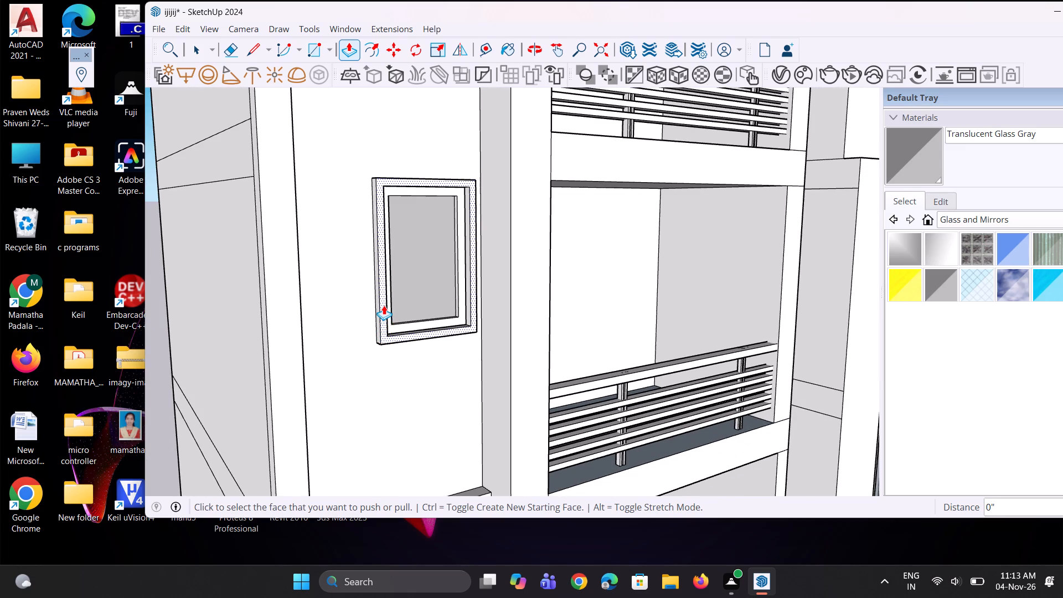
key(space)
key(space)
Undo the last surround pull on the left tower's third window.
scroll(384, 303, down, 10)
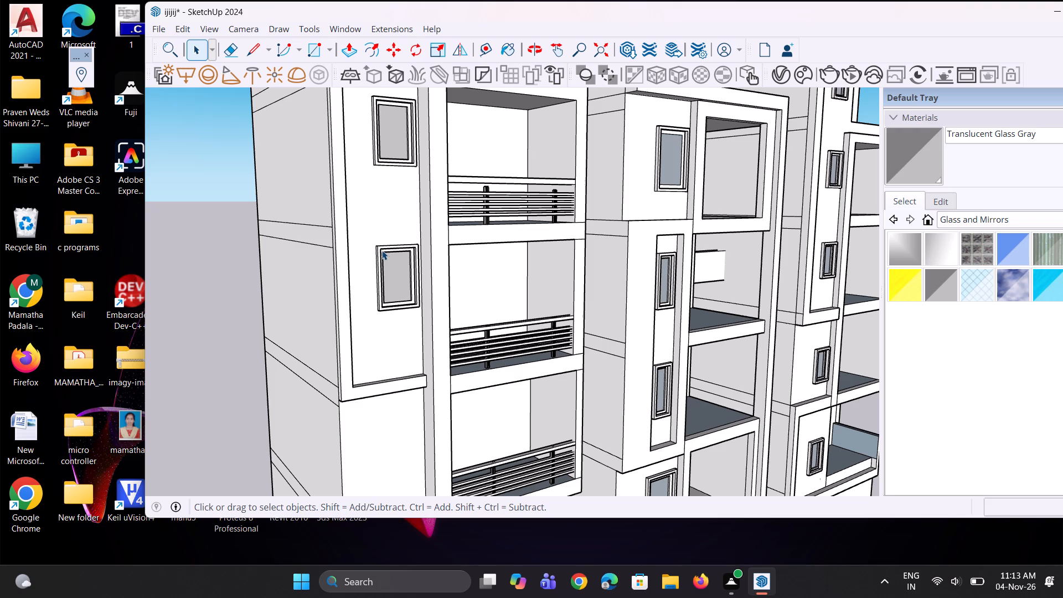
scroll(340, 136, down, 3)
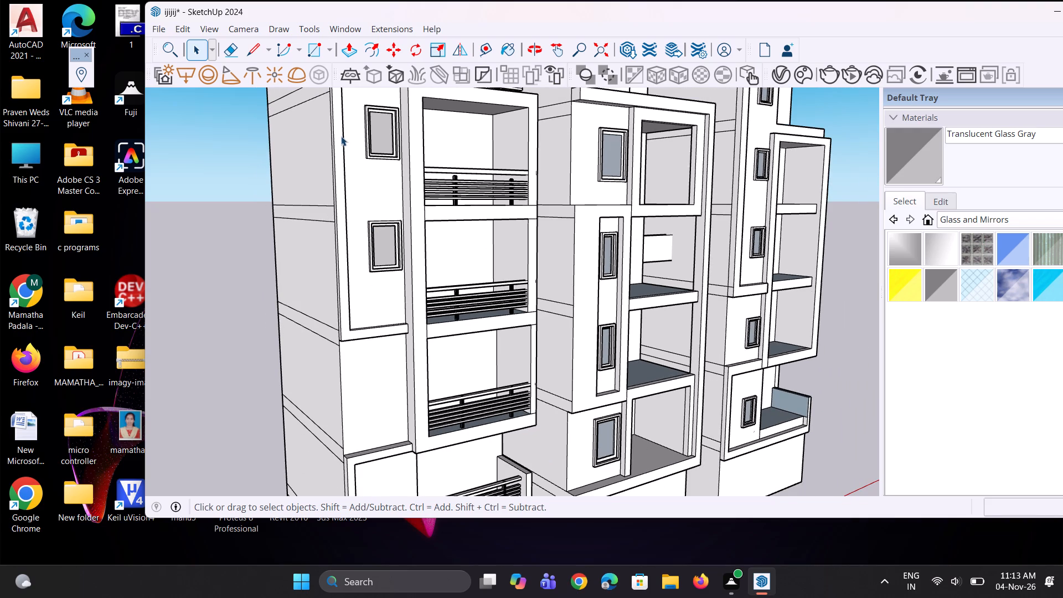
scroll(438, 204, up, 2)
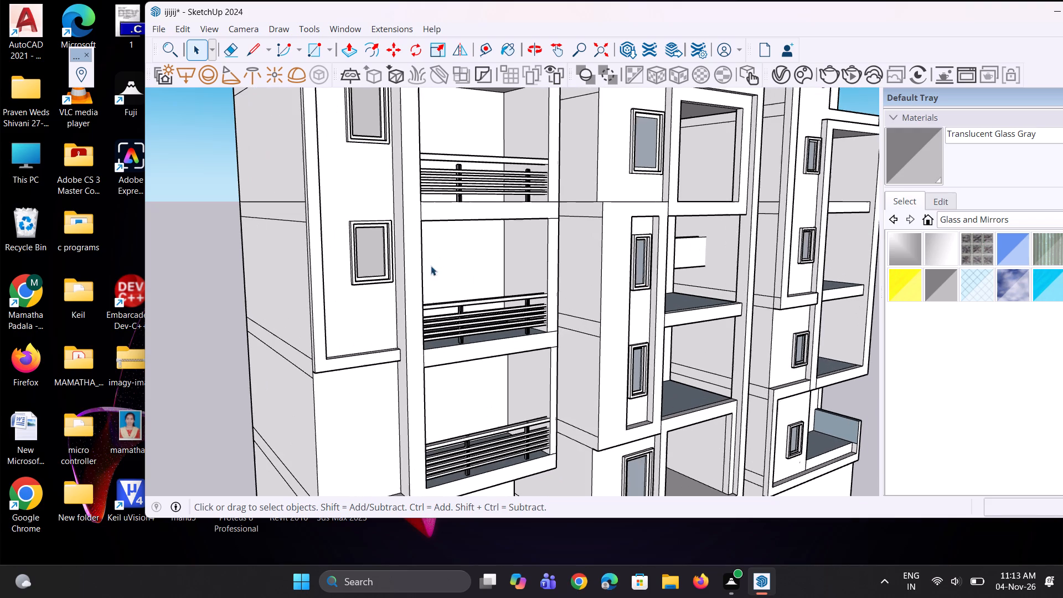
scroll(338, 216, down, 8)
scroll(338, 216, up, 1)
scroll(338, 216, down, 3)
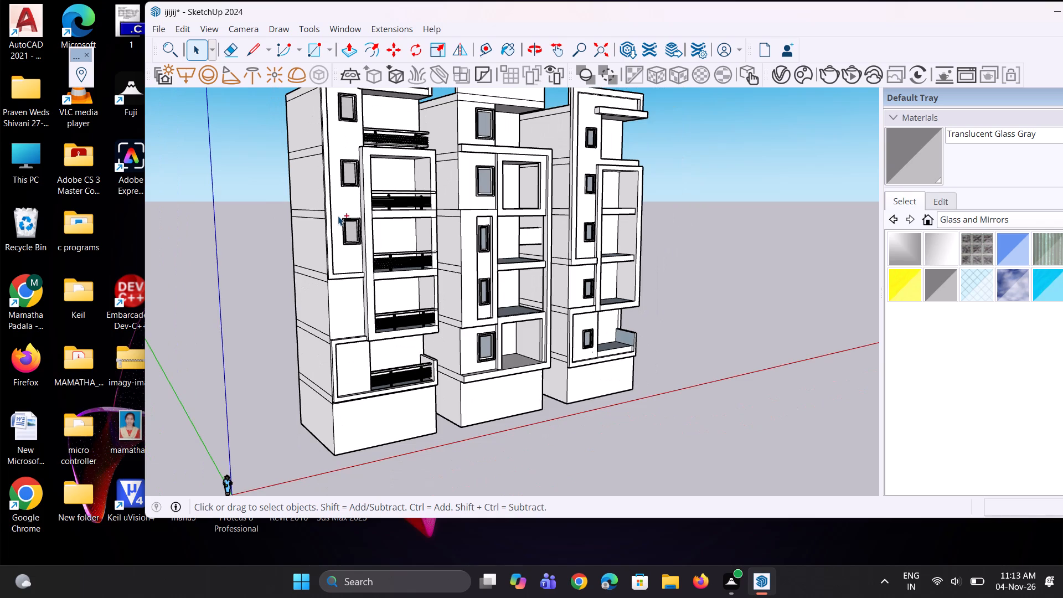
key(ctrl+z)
Move the grouped window out of the left tower's third opening to empty space beside the tower, about 18' 5" away.
ctrl+scroll(343, 245, up, 3)
scroll(350, 228, up, 2)
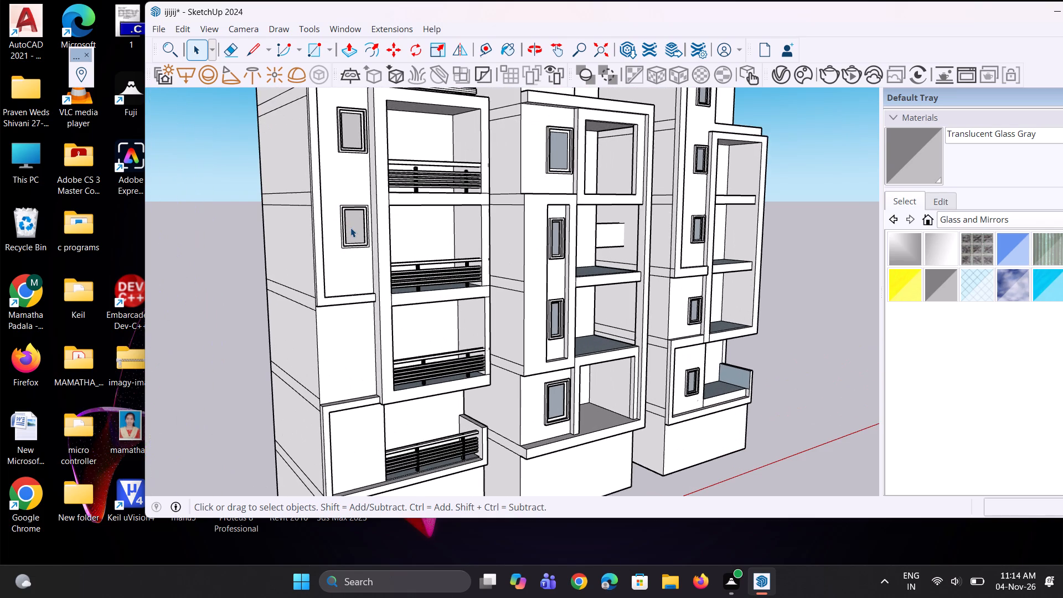
click(350, 228)
key(m)
click(350, 228)
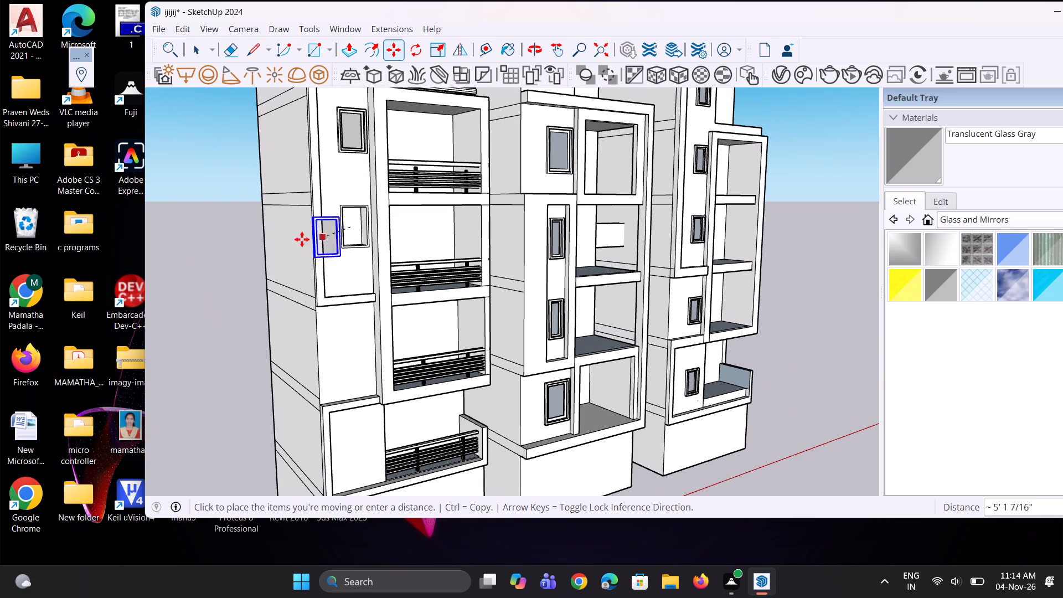
click(224, 234)
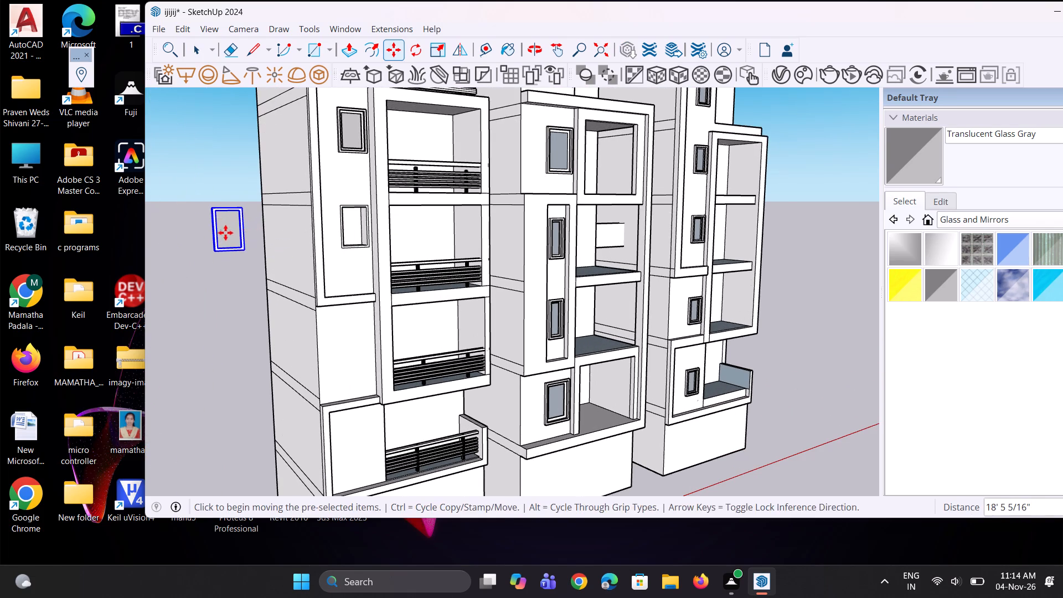
key(space)
Pull the recessed face of the left tower's third opening back out about 2' 4", flush with the wall.
scroll(584, 251, up, 3)
scroll(449, 235, up, 4)
key(p)
scroll(340, 241, up, 1)
scroll(414, 282, down, 5)
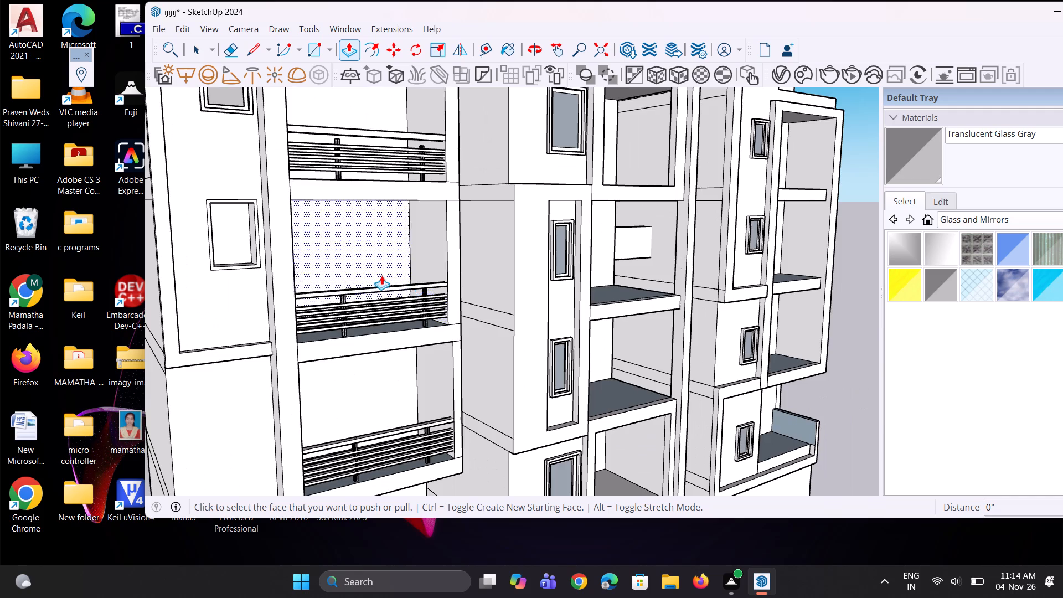
scroll(297, 264, down, 4)
click(253, 245)
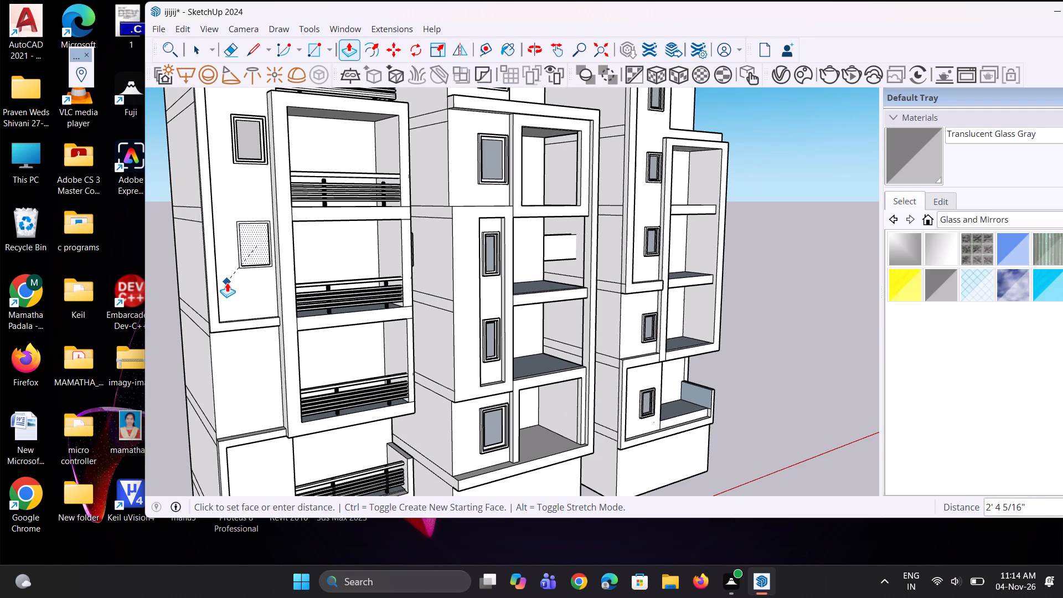
click(227, 283)
scroll(230, 274, up, 5)
scroll(242, 255, down, 5)
key(space)
Copy the left tower's third window outline, face and border included, about 20' down onto the fourth storey wall.
scroll(243, 252, up, 8)
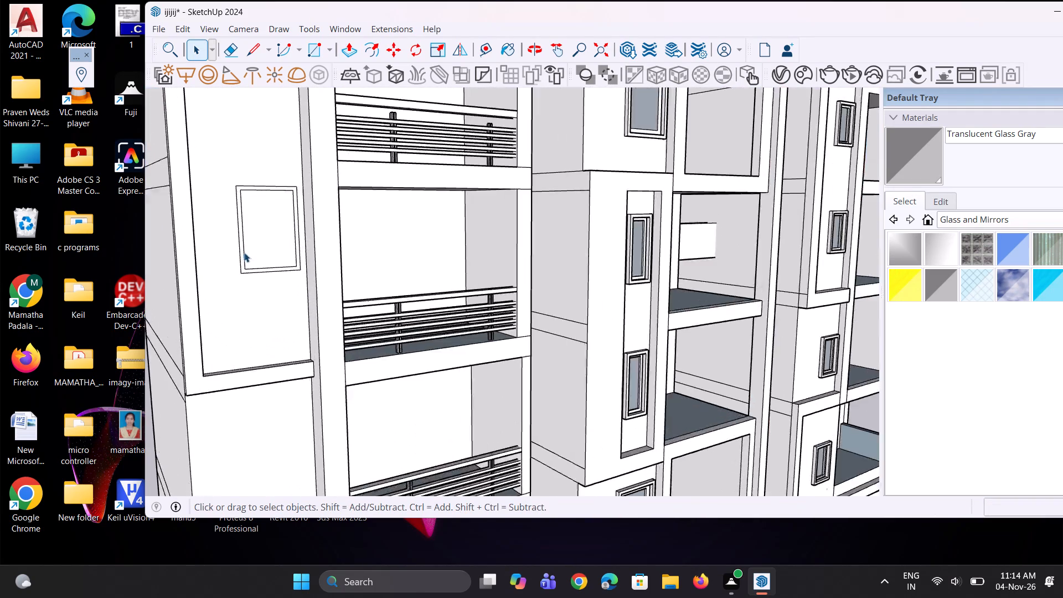
scroll(244, 252, up, 2)
click(252, 248)
ctrl+scroll(247, 272, up, 3)
ctrl+click(240, 273)
scroll(252, 211, down, 5)
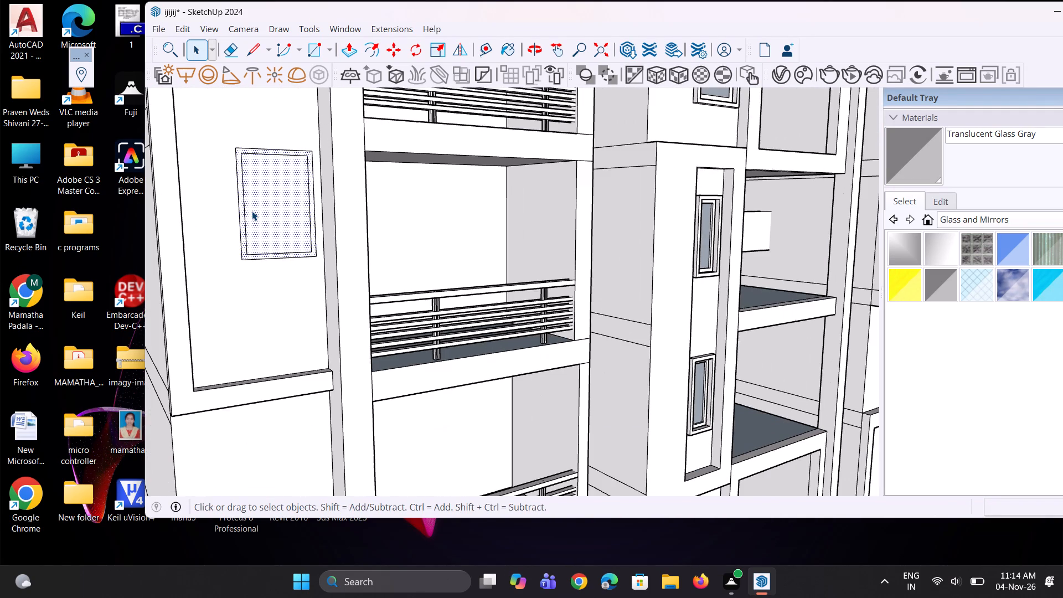
key(m)
click(255, 208)
scroll(262, 284, down, 5)
scroll(262, 284, up, 1)
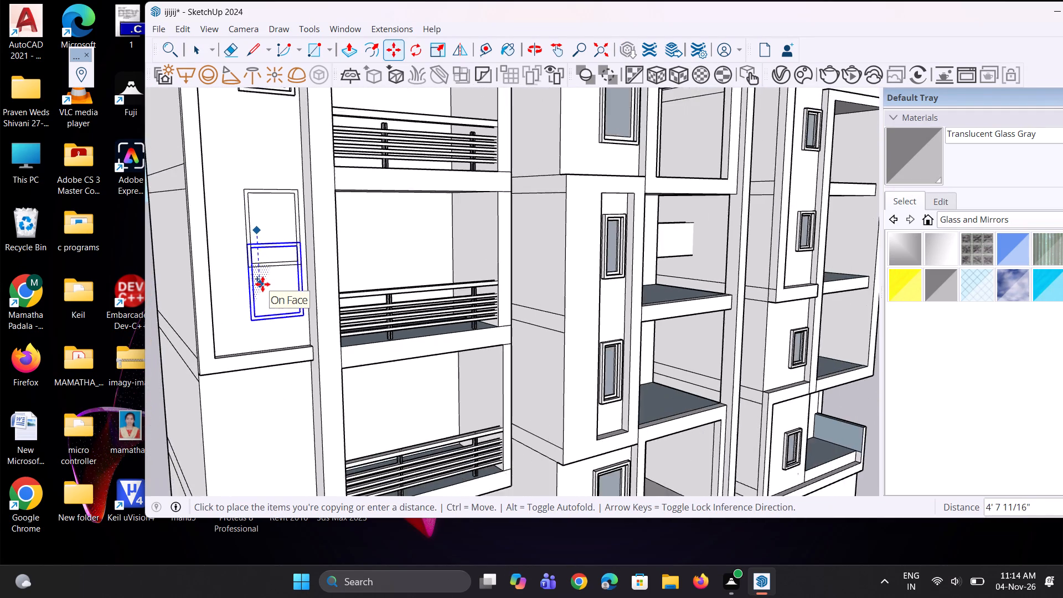
scroll(262, 284, down, 8)
scroll(267, 369, up, 7)
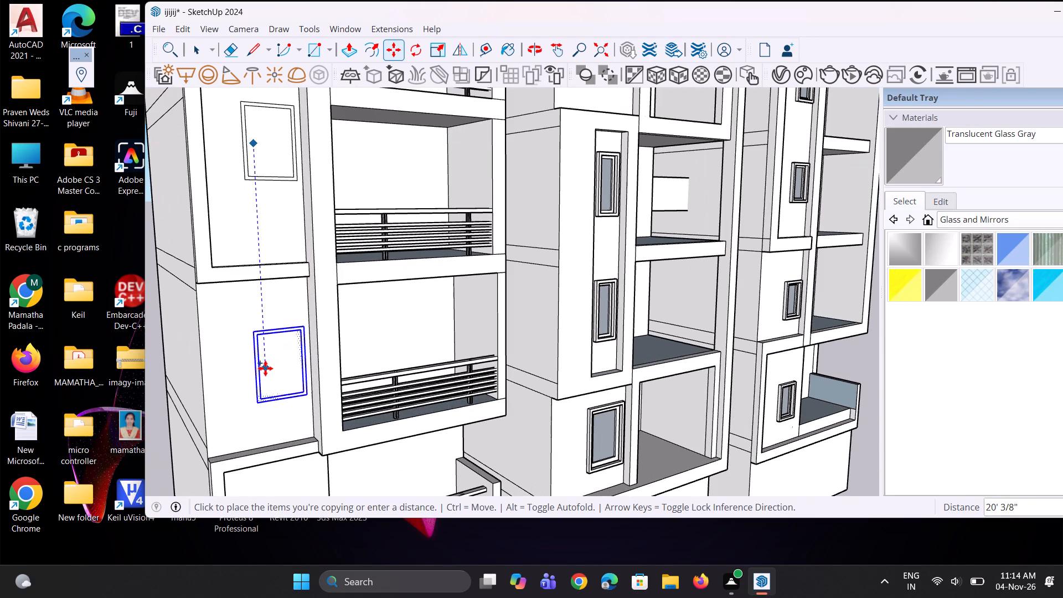
click(265, 368)
Copy the fourth storey's window outline about 16' 8" down onto the left tower's lowest framed wall and deselect it.
scroll(271, 234, down, 12)
scroll(275, 324, up, 5)
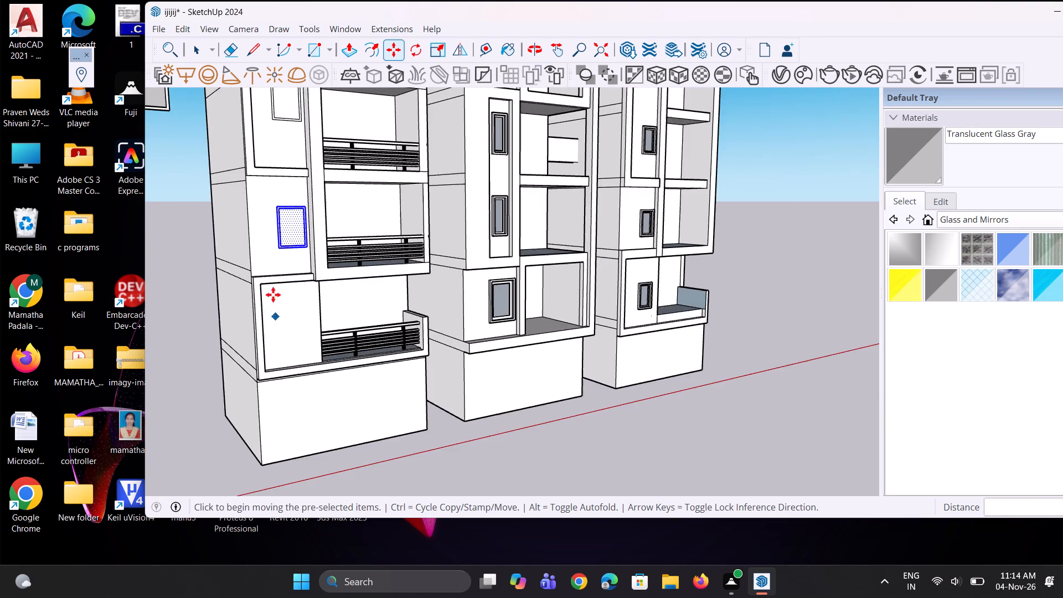
ctrl+scroll(276, 250, up, 6)
click(295, 219)
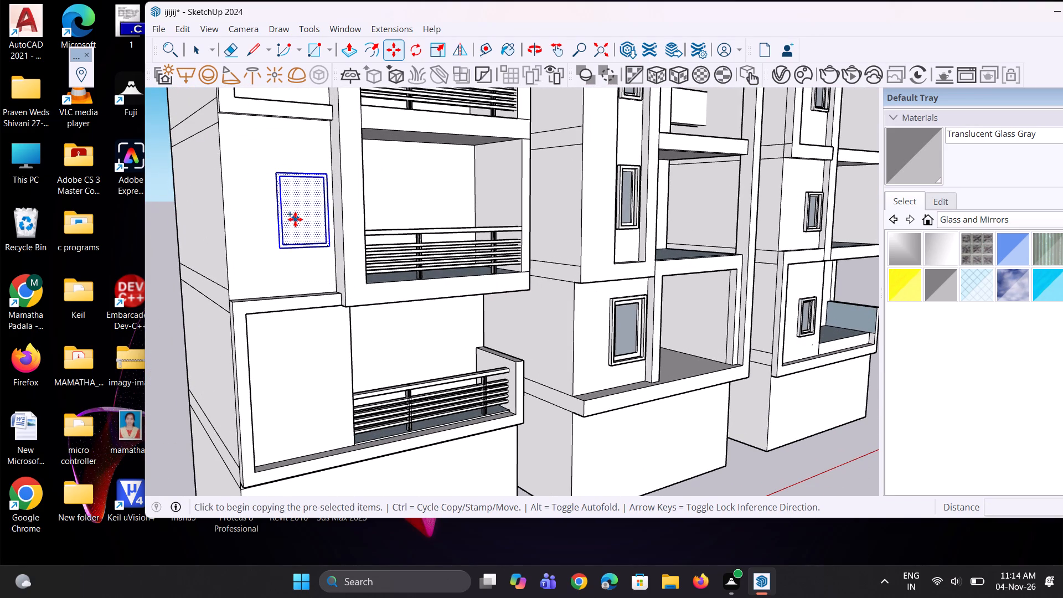
click(308, 399)
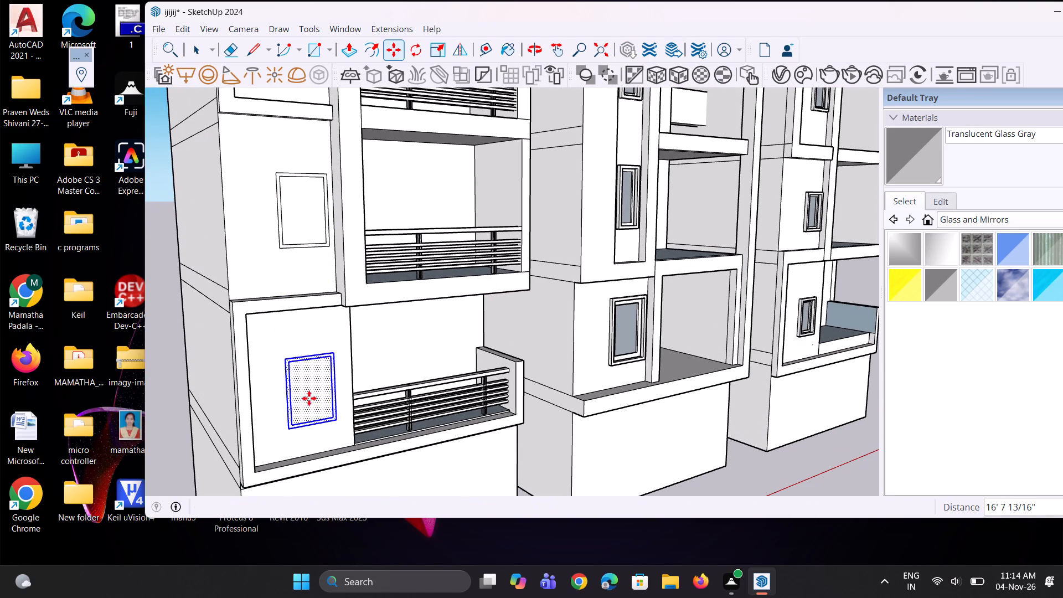
key(space)
key(space)
click(157, 382)
Push the inner face of the left tower's third window outline inward about 3' 3" with Push/Pull.
scroll(342, 378, down, 8)
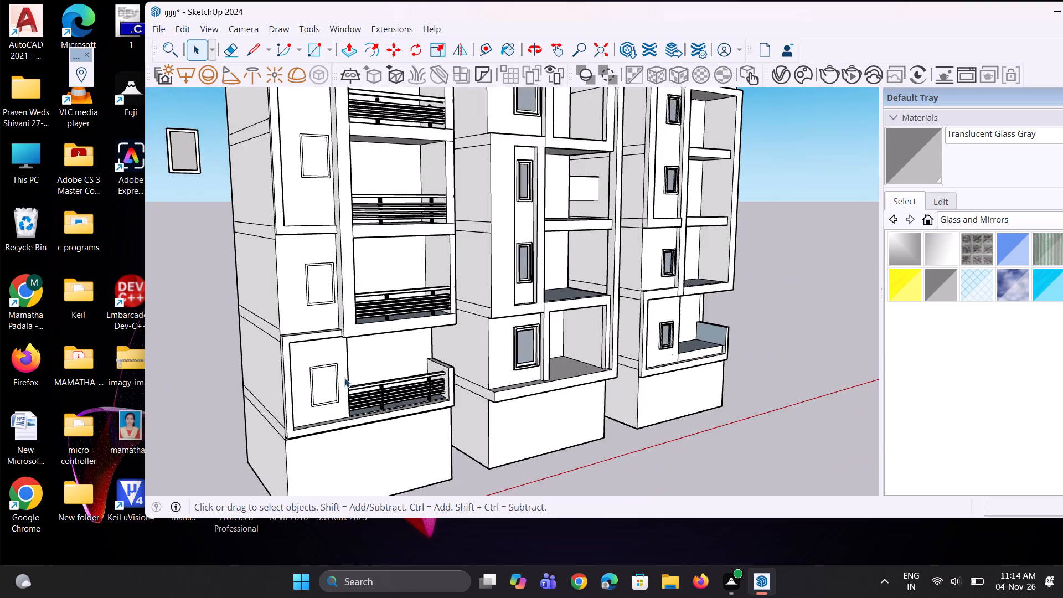
scroll(344, 378, down, 3)
middle_drag(332, 250, 294, 318)
key(p)
scroll(295, 288, up, 8)
scroll(337, 254, up, 2)
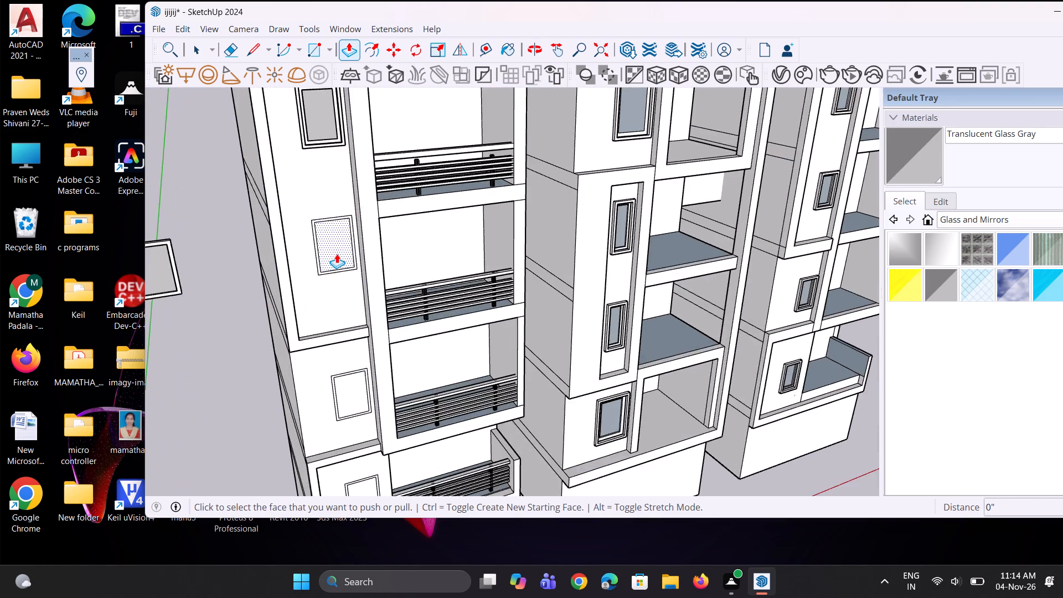
scroll(337, 254, up, 3)
click(336, 254)
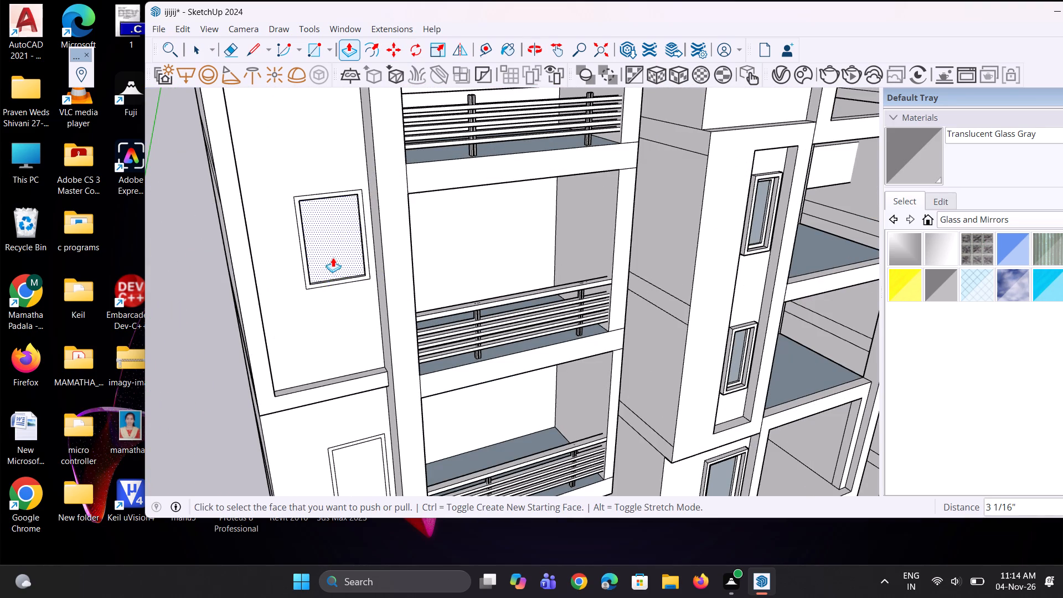
scroll(334, 253, up, 3)
click(334, 252)
click(326, 232)
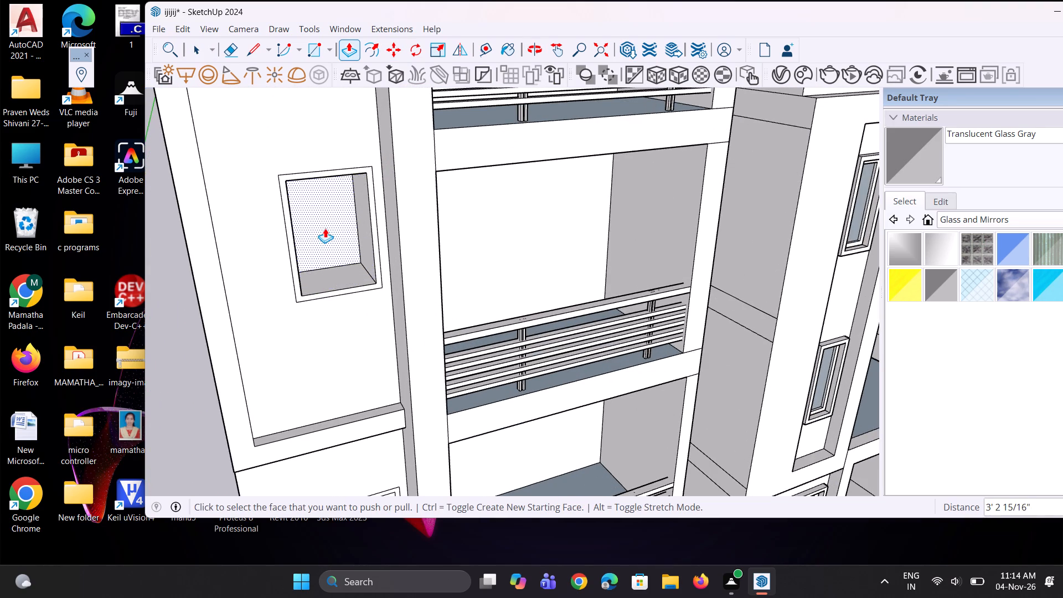
Repeat the same inward push on the inner faces of the left tower's two lowest window outlines.
scroll(325, 223, down, 10)
scroll(344, 415, up, 4)
scroll(343, 347, up, 3)
double_click(344, 336)
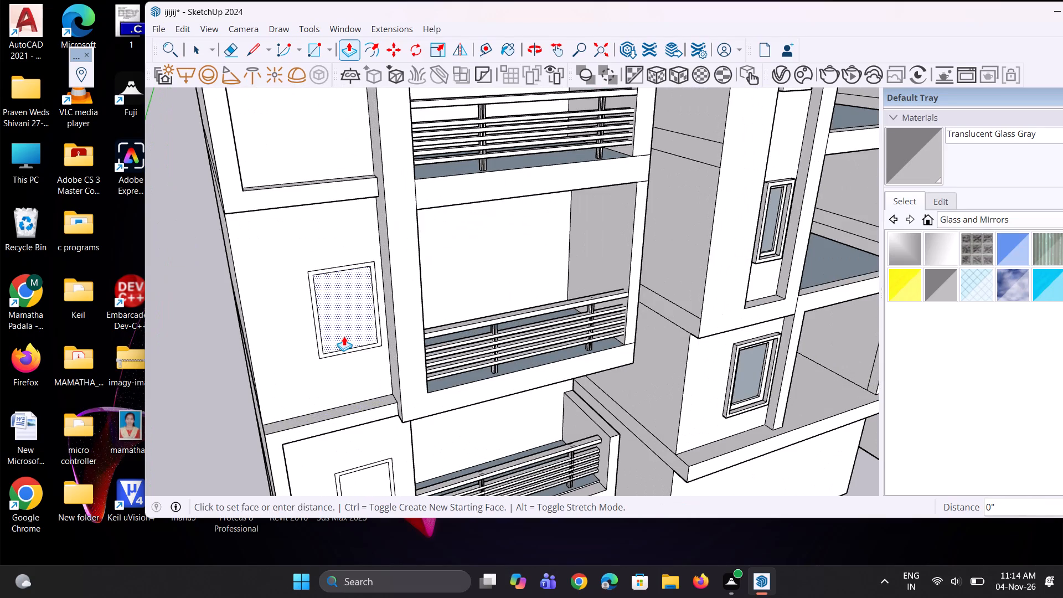
scroll(358, 270, down, 12)
scroll(364, 361, up, 10)
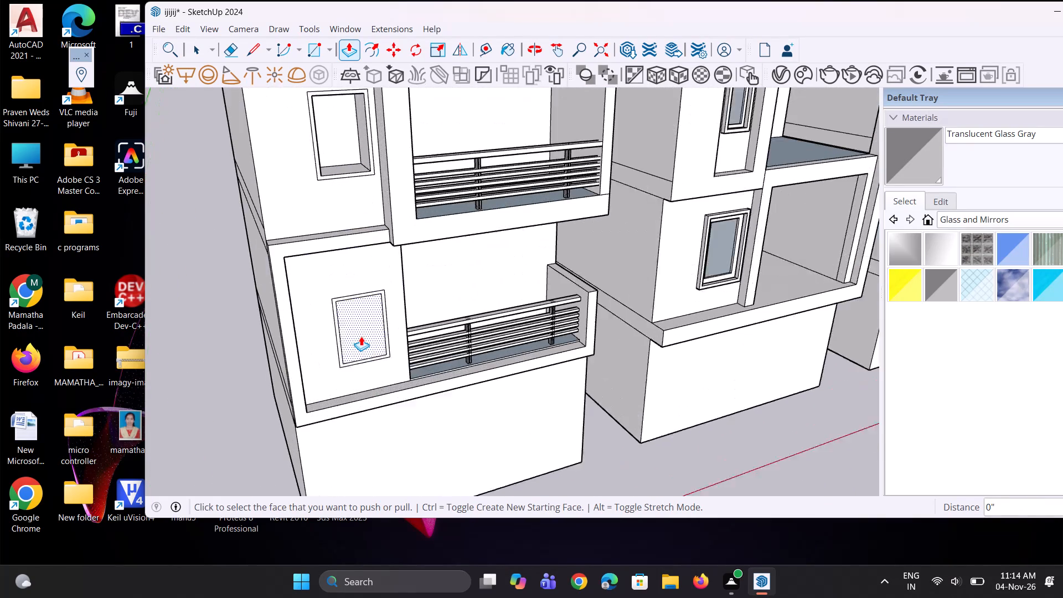
double_click(361, 336)
scroll(374, 388, down, 12)
key(space)
key(space)
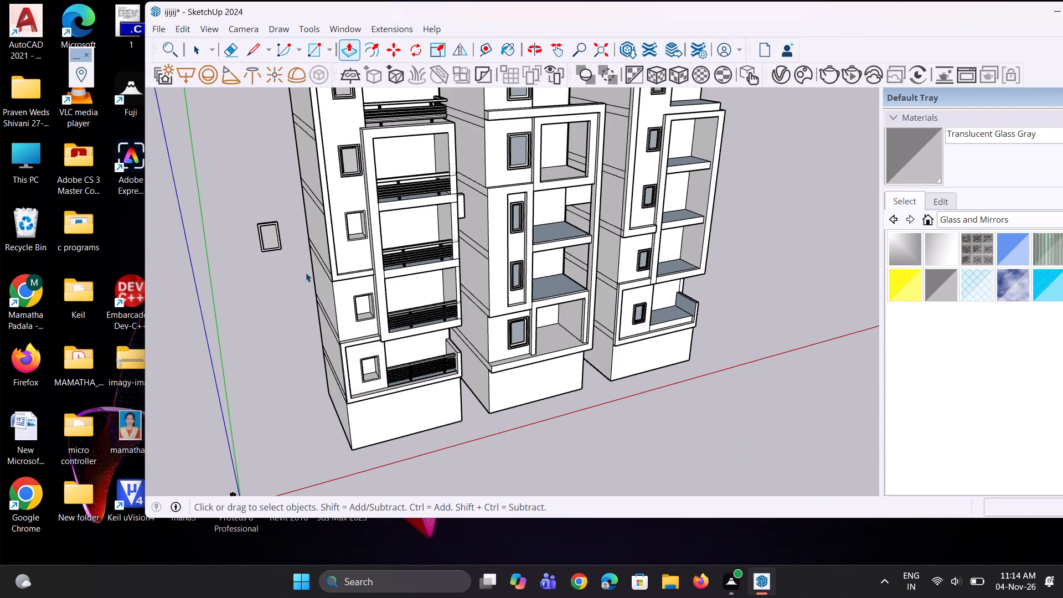
Move the grouped window from beside the tower back into the left tower's third opening, about 18' 5", aligned corner to corner.
scroll(293, 243, up, 3)
key(space)
click(272, 245)
scroll(271, 248, up, 8)
key(m)
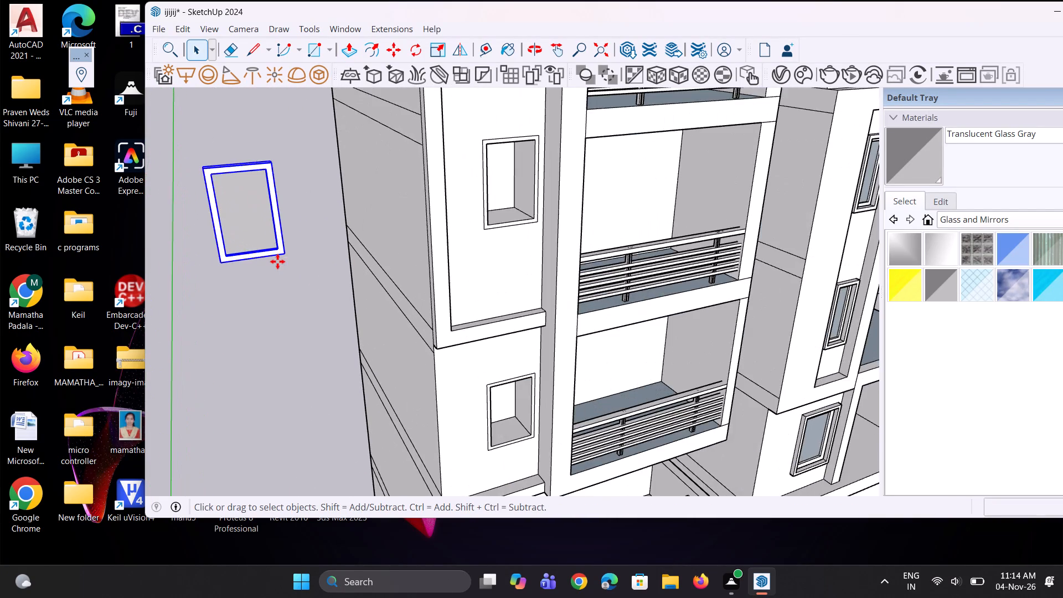
scroll(277, 261, up, 3)
click(286, 253)
scroll(260, 311, down, 11)
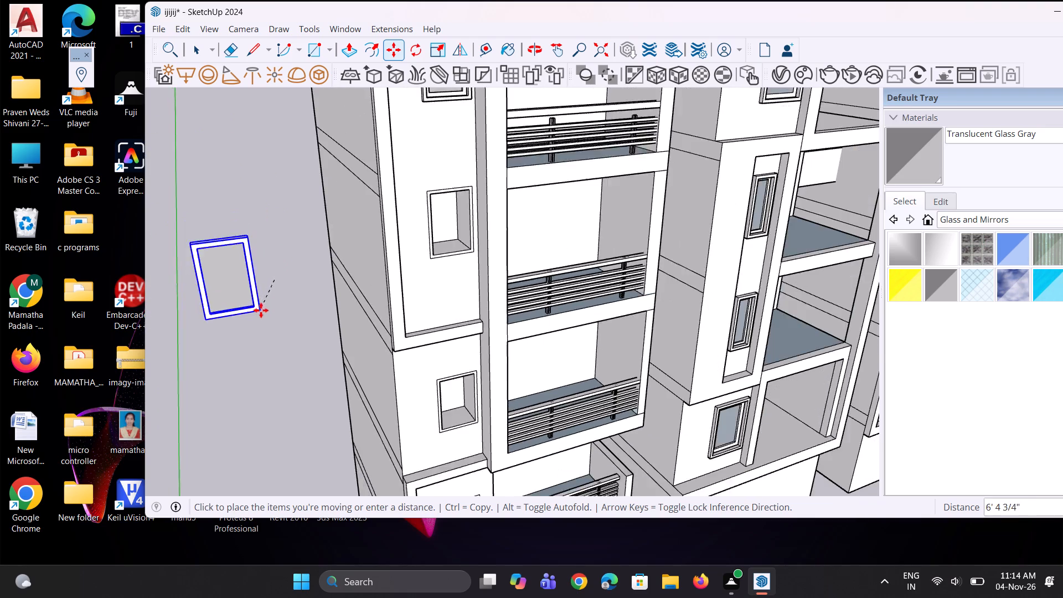
middle_drag(334, 249, 309, 321)
scroll(389, 292, up, 4)
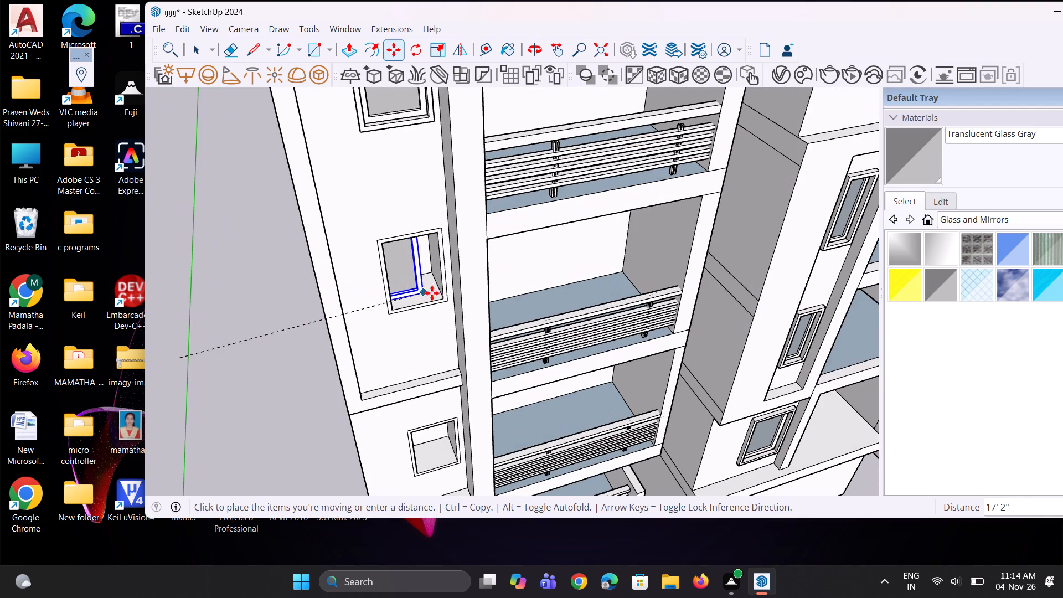
click(443, 293)
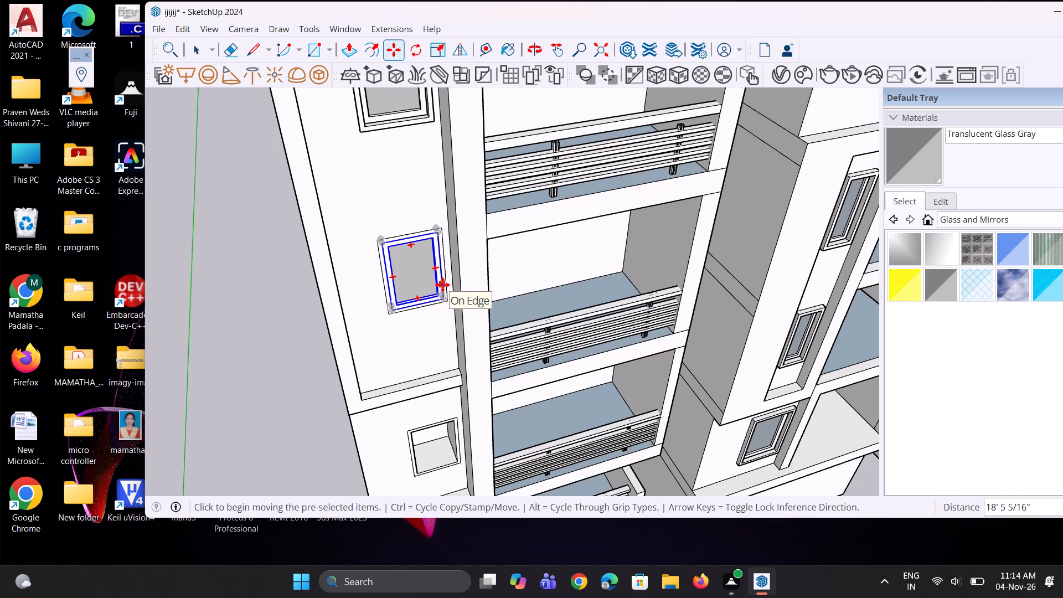
scroll(353, 271, down, 18)
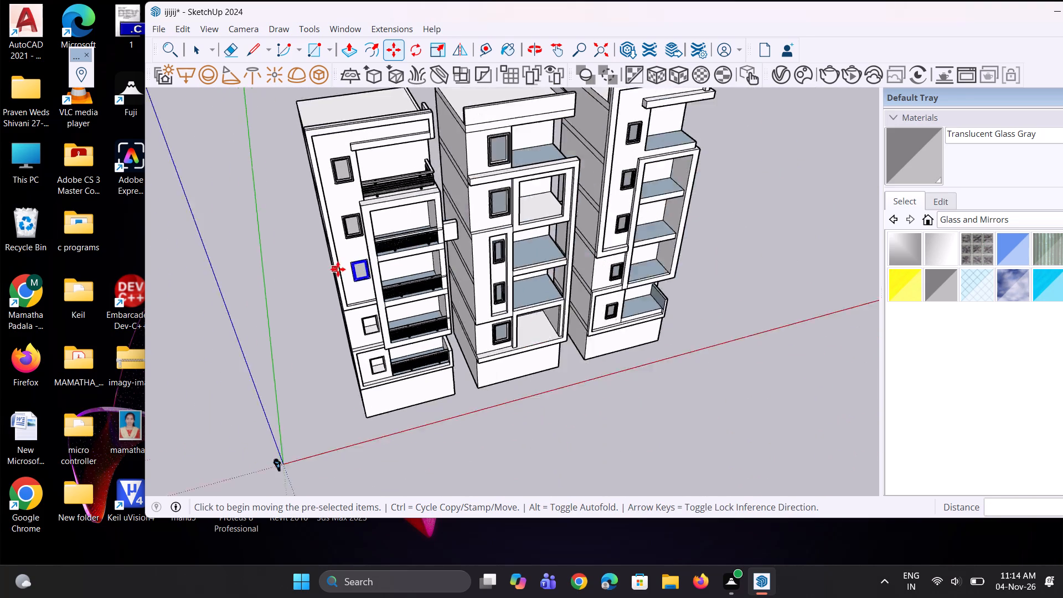
middle_drag(578, 318, 105, 231)
key(space)
key(space)
Draw a small upright window rectangle near the top of the outer side face of the right tower's projecting balcony surround.
scroll(600, 384, up, 1)
middle_drag(600, 384, 644, 364)
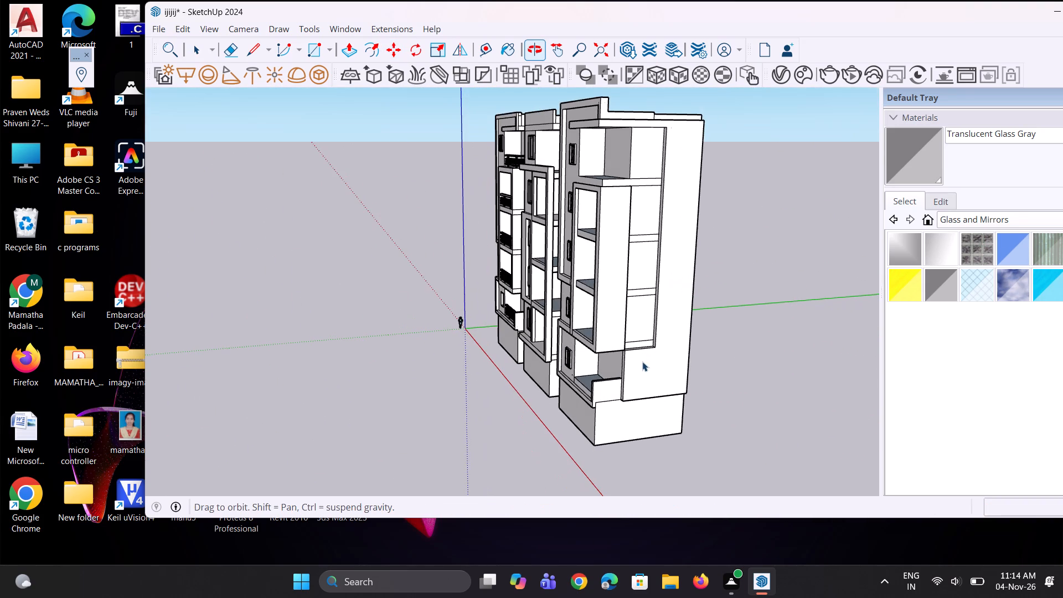
key(r)
scroll(664, 260, up, 3)
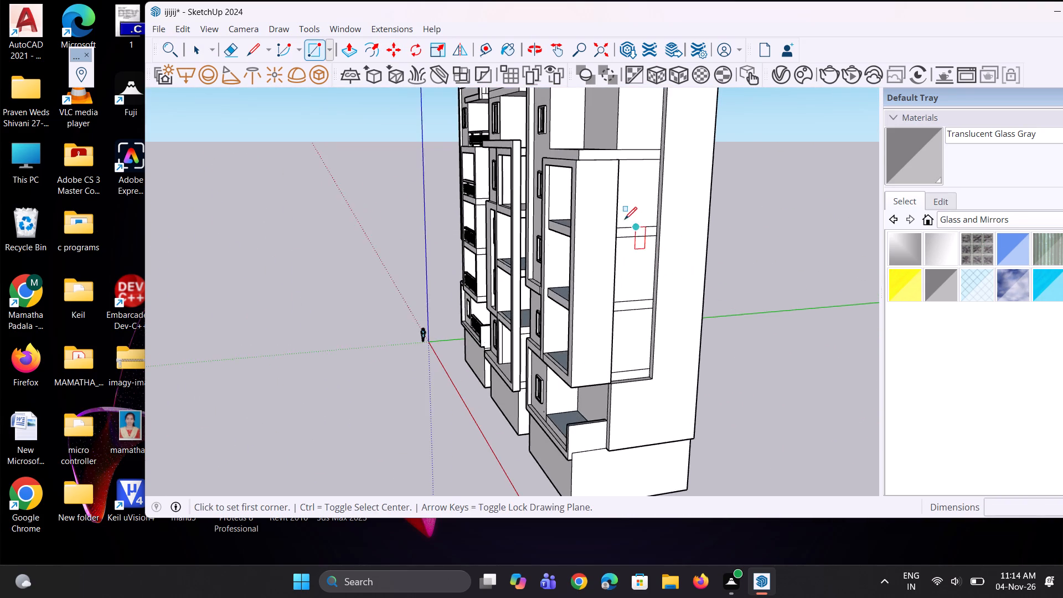
scroll(617, 214, up, 4)
click(582, 177)
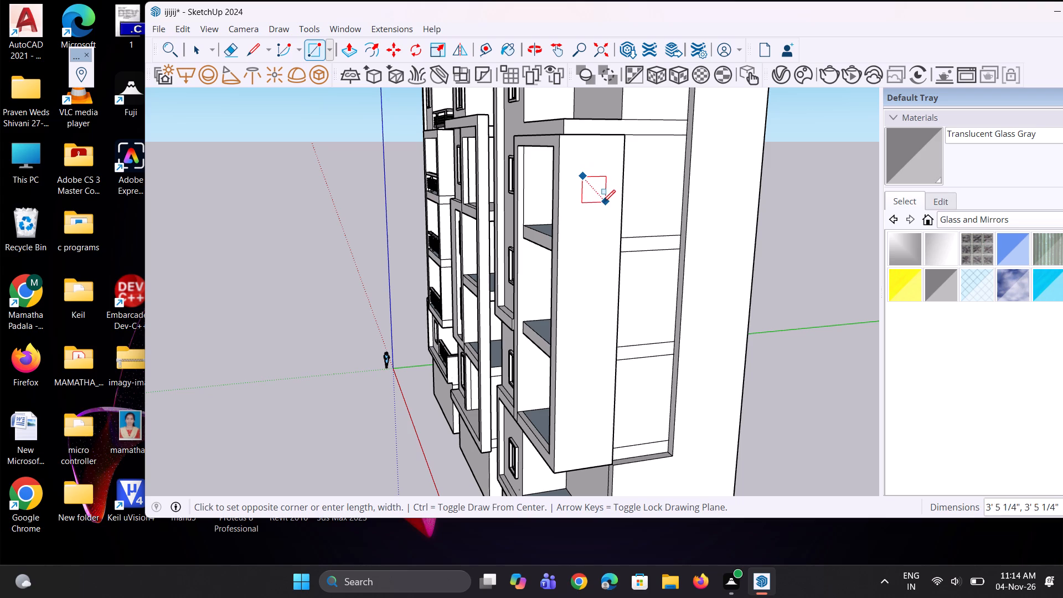
click(607, 209)
key(space)
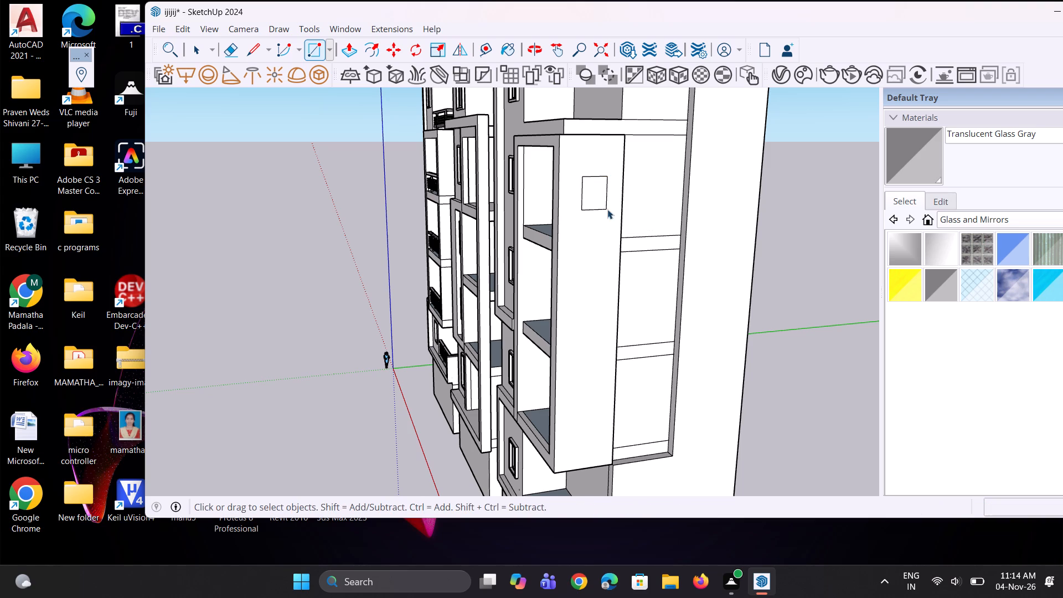
Copy the rectangle about 13' 7" down the same side face to the storey below.
click(596, 197)
scroll(590, 201, up, 3)
key(m)
click(590, 202)
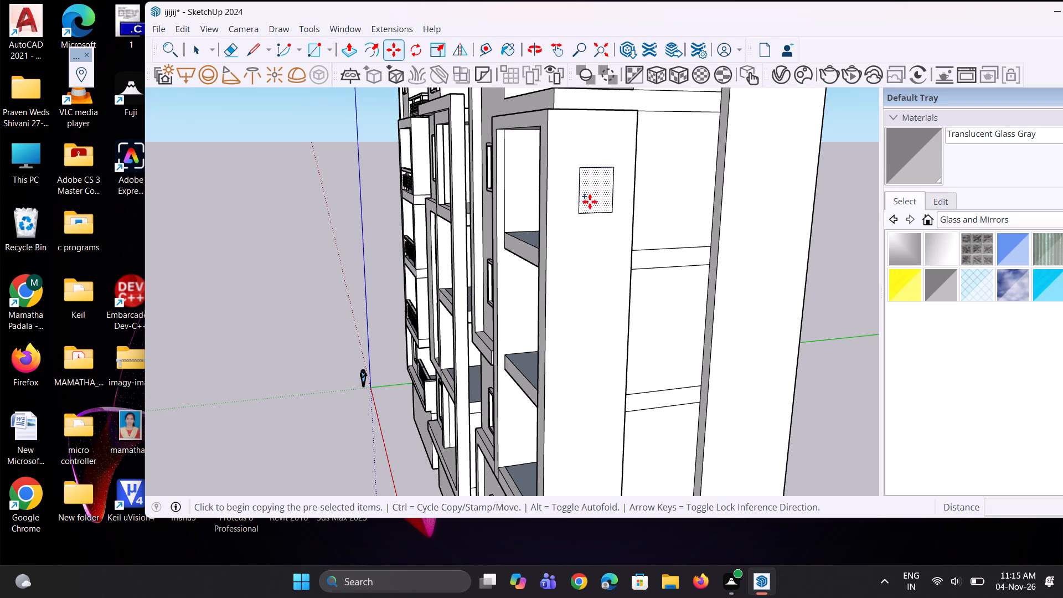
click(589, 334)
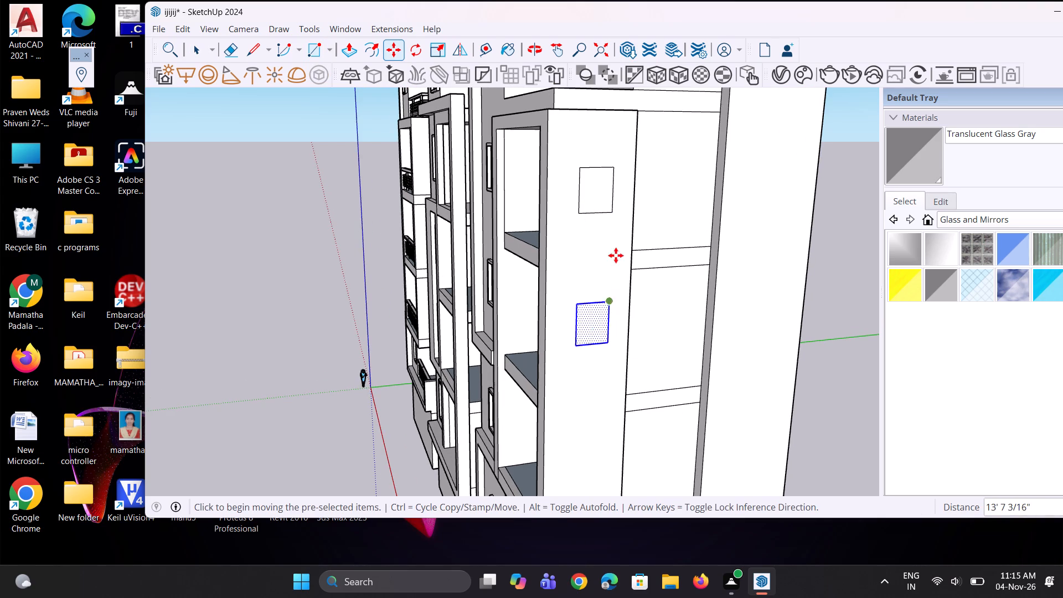
Copy the second rectangle down to the lowest storey of the same side face.
scroll(610, 223, down, 5)
scroll(600, 340, up, 4)
click(605, 269)
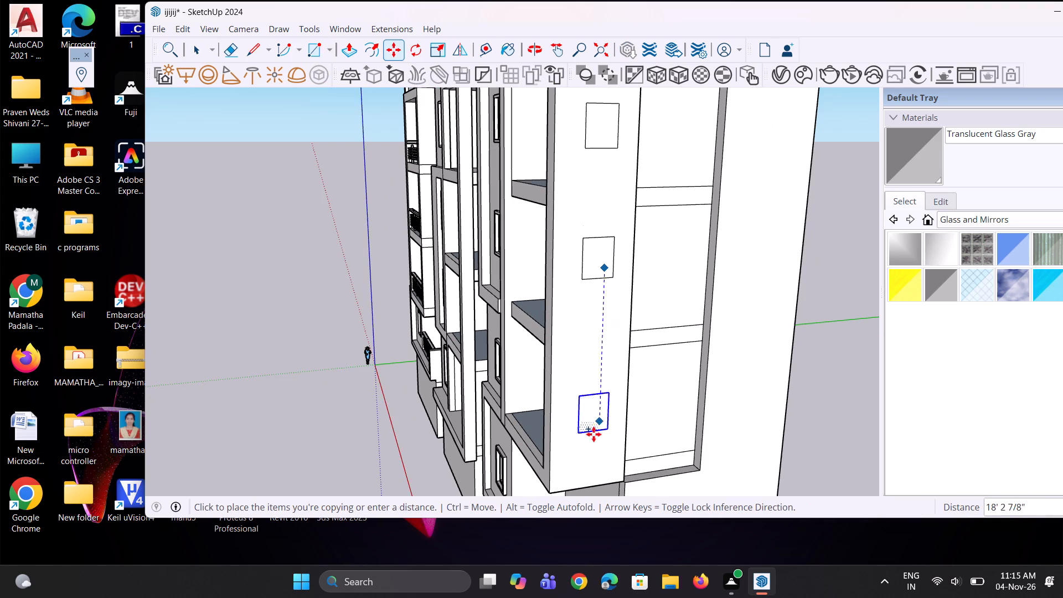
click(592, 422)
scroll(591, 419, down, 5)
middle_drag(606, 414, 590, 414)
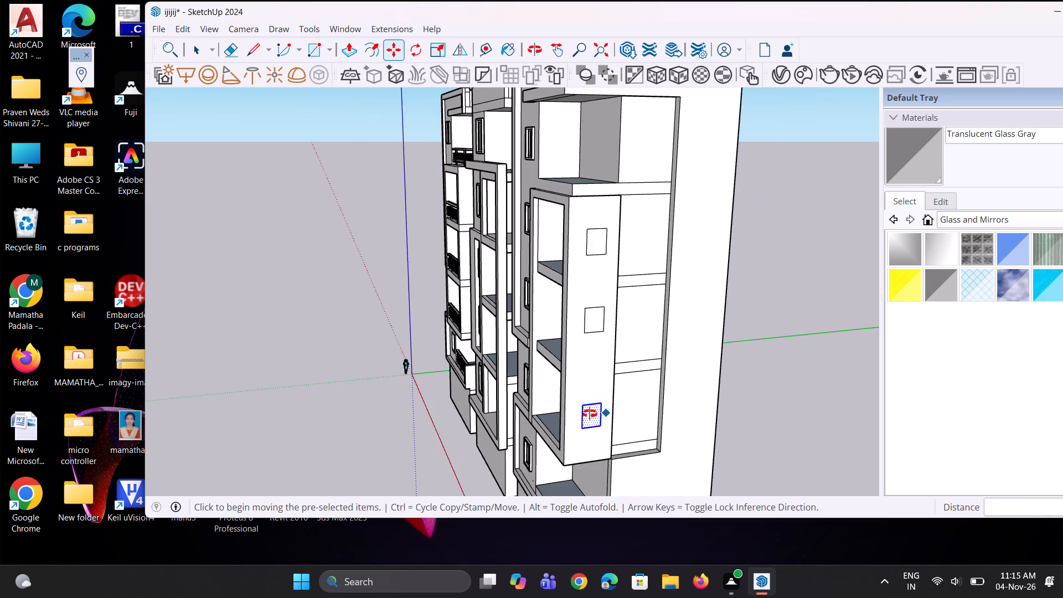
middle_drag(590, 414, 557, 415)
scroll(561, 417, down, 5)
key(space)
key(space)
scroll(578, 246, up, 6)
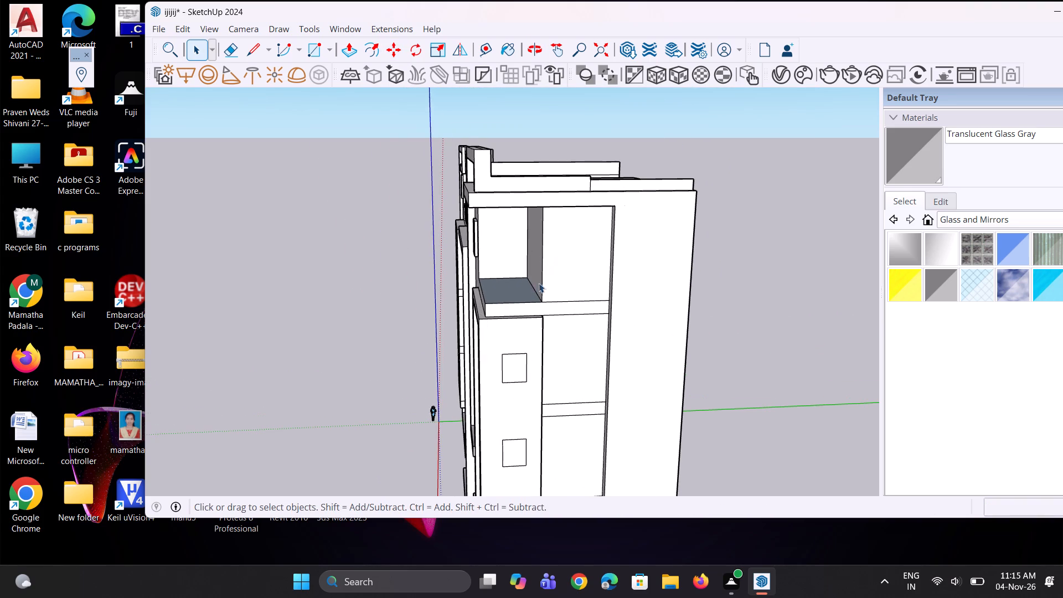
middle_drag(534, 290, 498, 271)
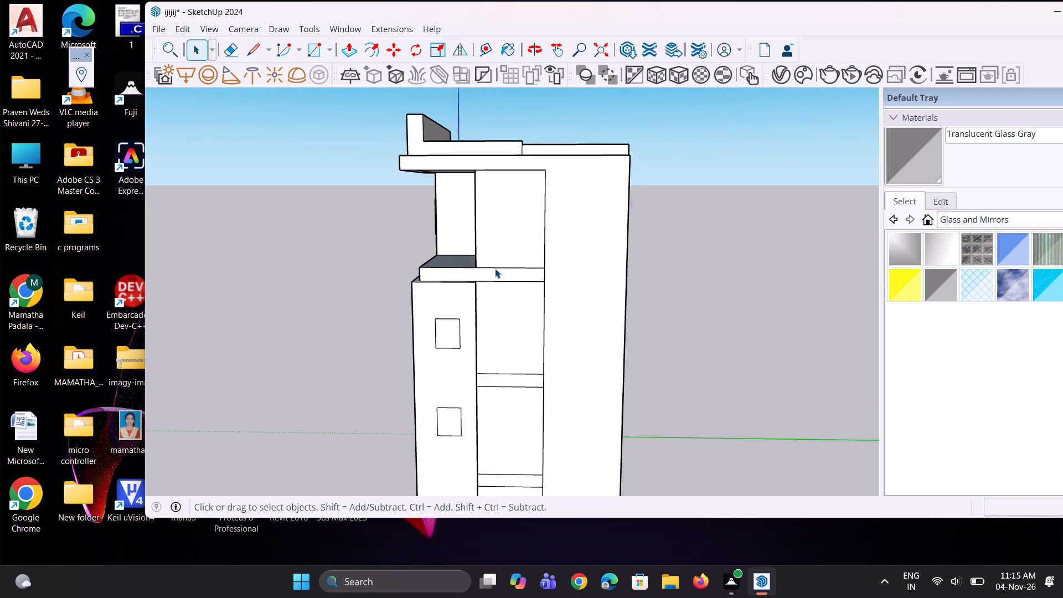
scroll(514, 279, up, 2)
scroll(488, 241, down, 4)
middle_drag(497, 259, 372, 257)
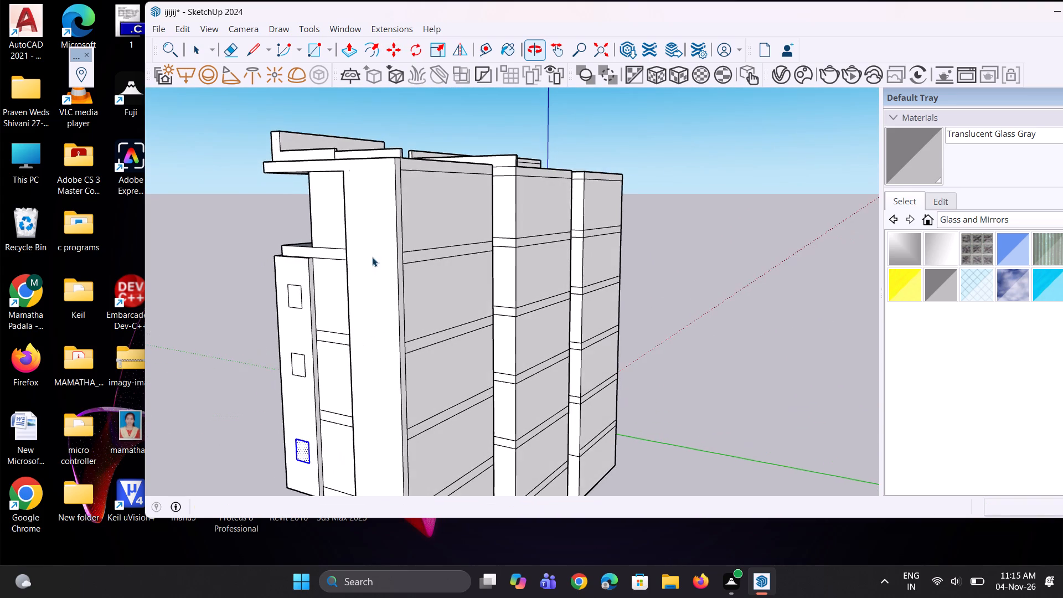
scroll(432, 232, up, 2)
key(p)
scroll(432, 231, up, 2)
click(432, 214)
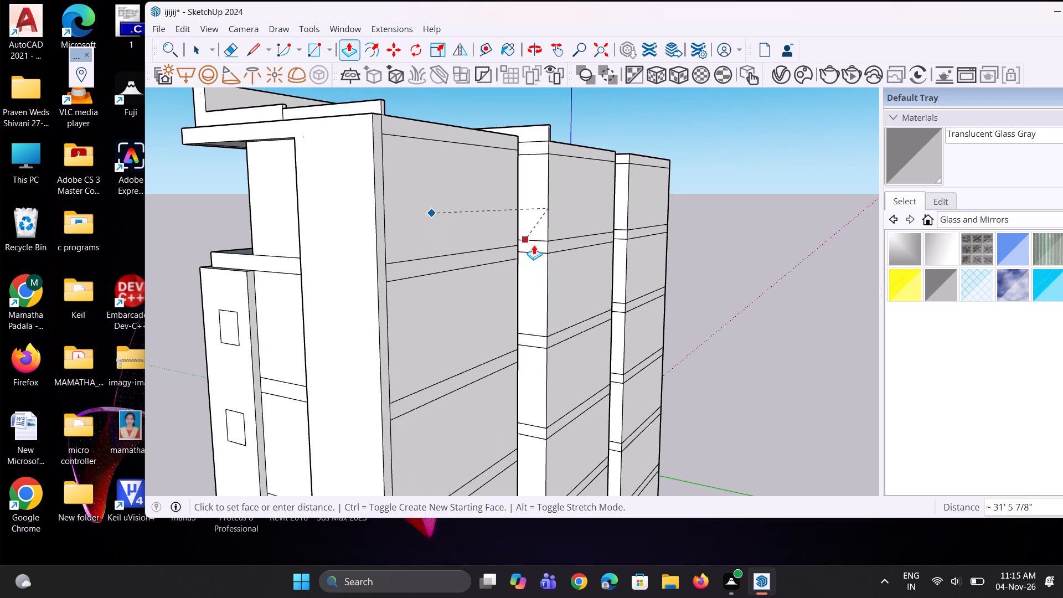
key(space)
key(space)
Pull the top-storey rear wall panel of the right tower outward with Push/Pull.
scroll(487, 226, up, 3)
key(p)
click(410, 210)
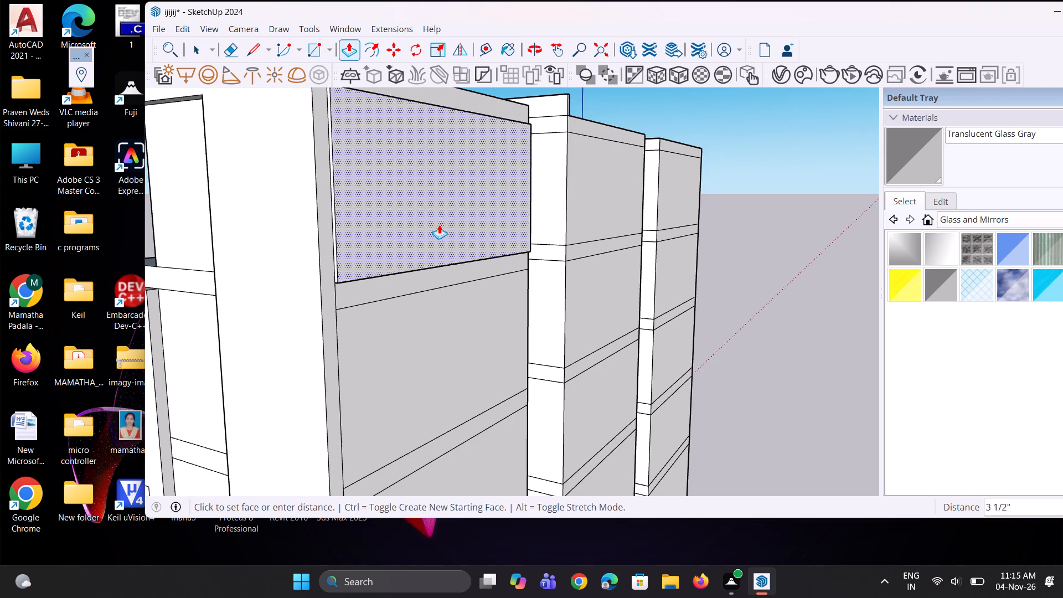
click(523, 241)
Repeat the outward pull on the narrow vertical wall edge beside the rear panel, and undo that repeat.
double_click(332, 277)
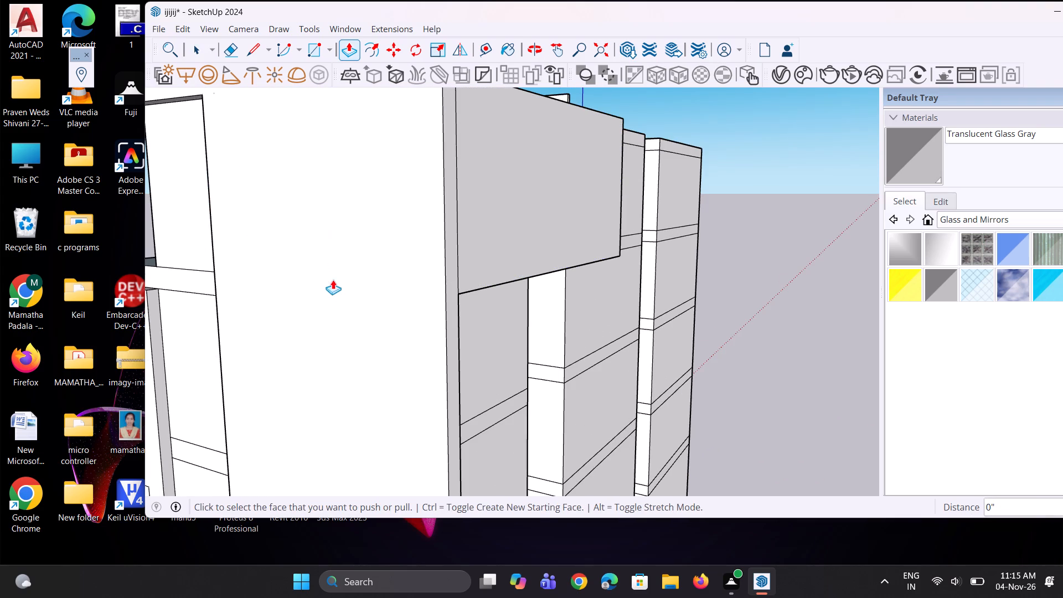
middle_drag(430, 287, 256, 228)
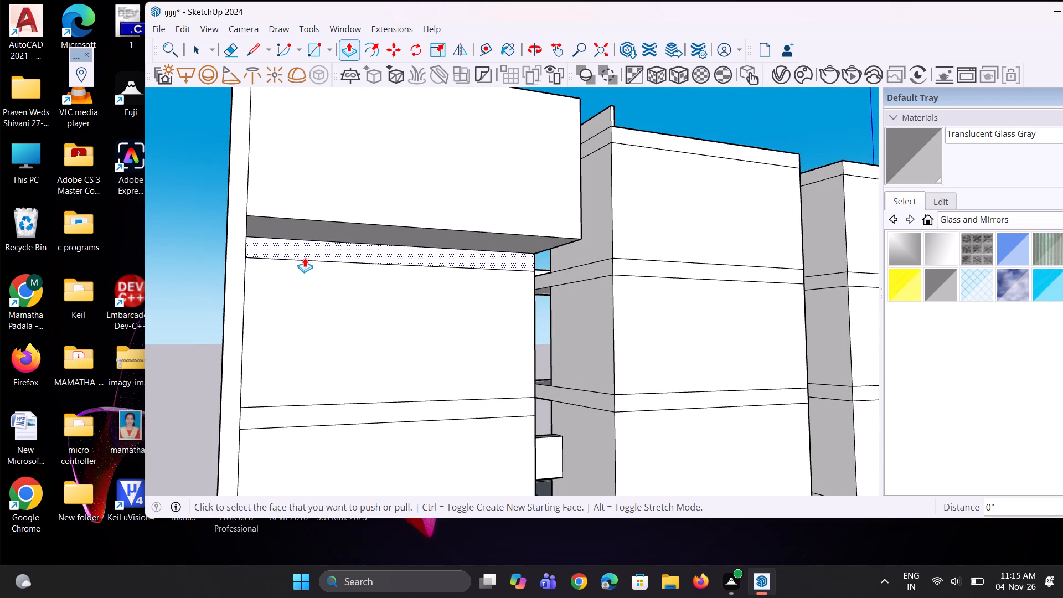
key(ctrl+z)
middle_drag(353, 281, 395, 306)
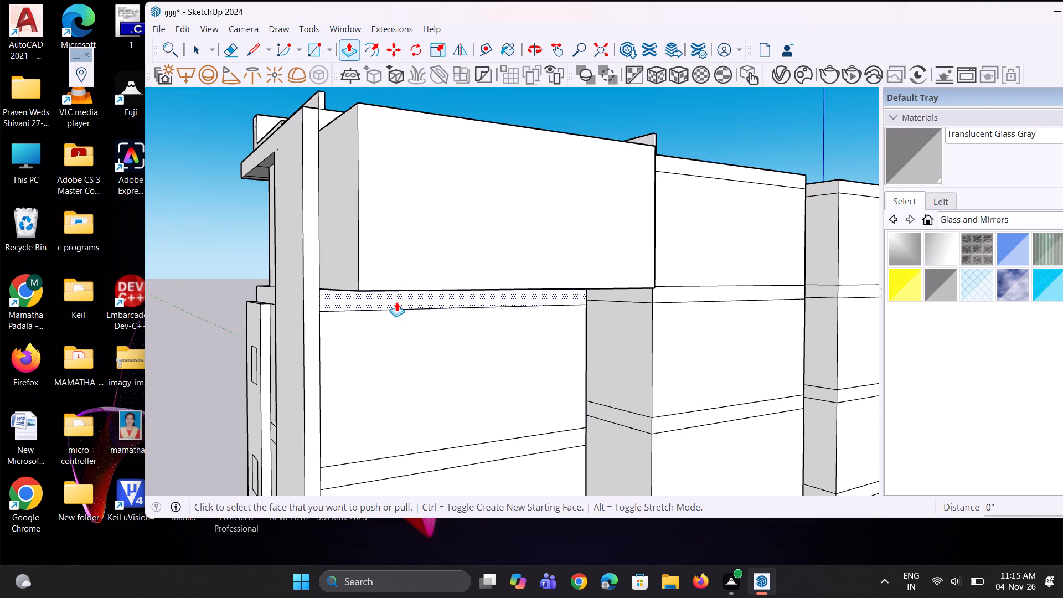
Repeat the same outward Push/Pull on the floor bands and rear wall panels of the two storeys directly below the right tower's top storey.
middle_drag(448, 323, 477, 326)
double_click(436, 310)
double_click(441, 365)
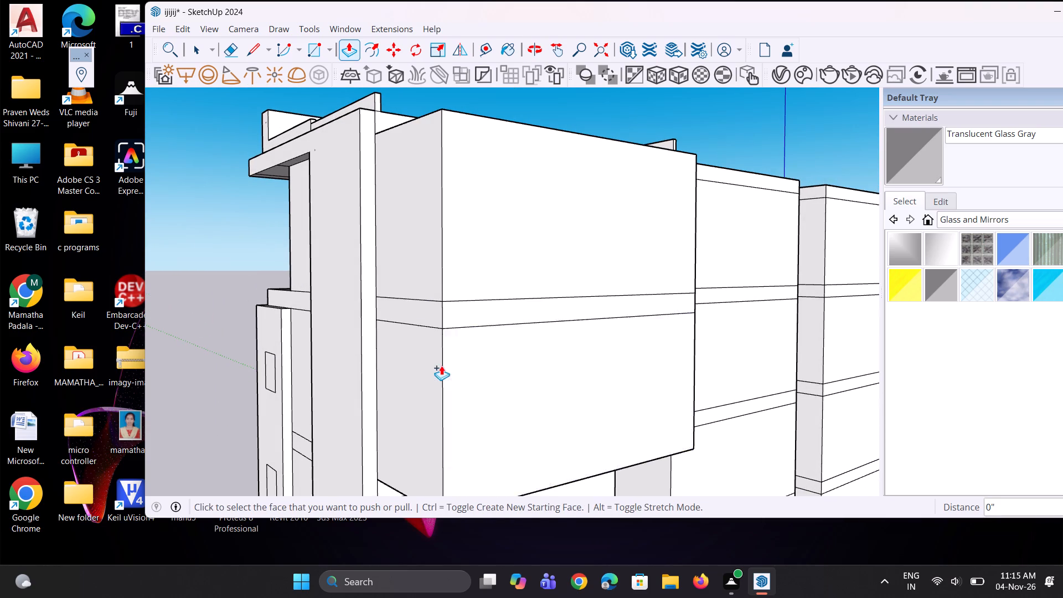
scroll(451, 225, down, 9)
scroll(448, 362, up, 3)
double_click(429, 340)
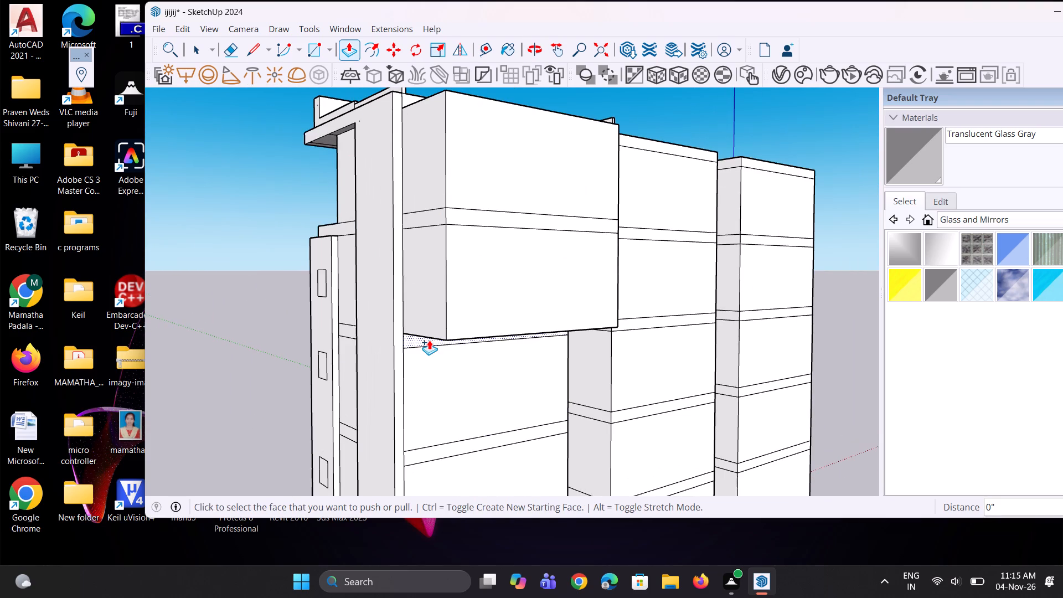
double_click(441, 388)
Repeat the outward pull on the floor bands and rear wall panels of the next two storeys down, stopping above the lowest floor band.
scroll(448, 217, down, 10)
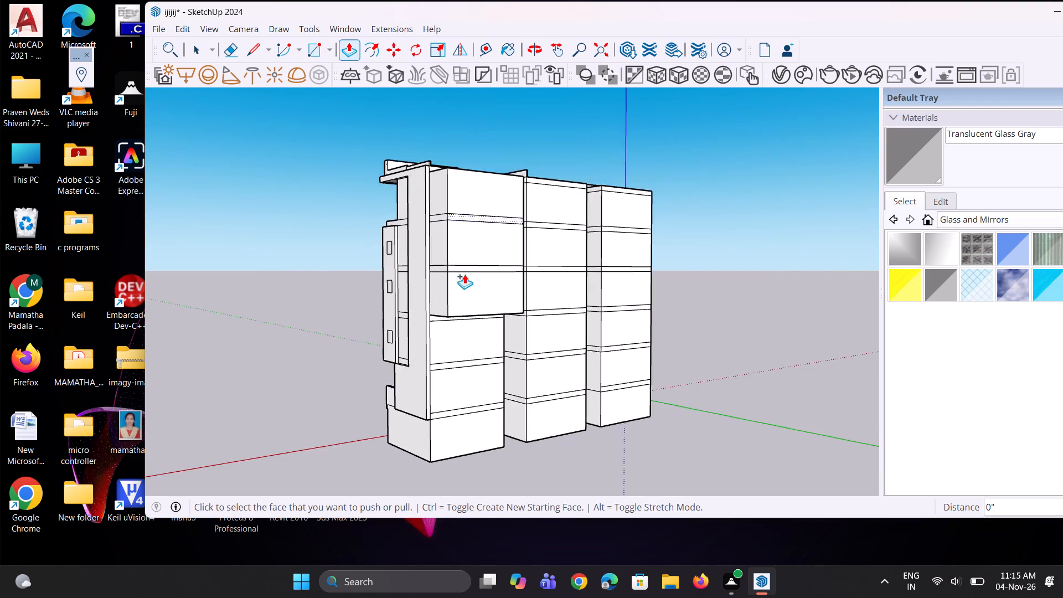
scroll(463, 329, up, 5)
double_click(438, 313)
scroll(431, 357, up, 3)
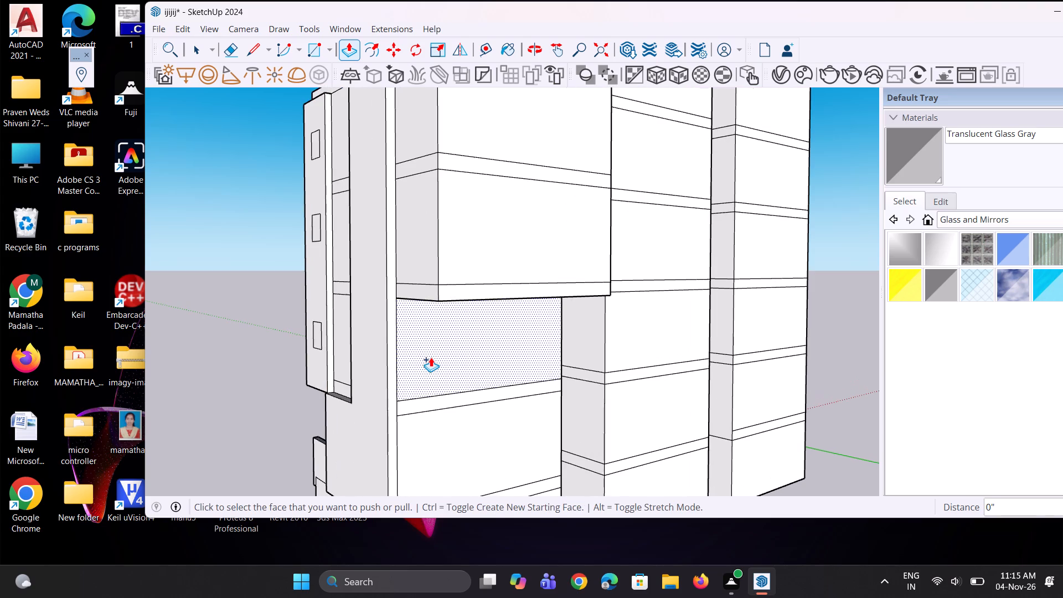
double_click(431, 354)
double_click(407, 408)
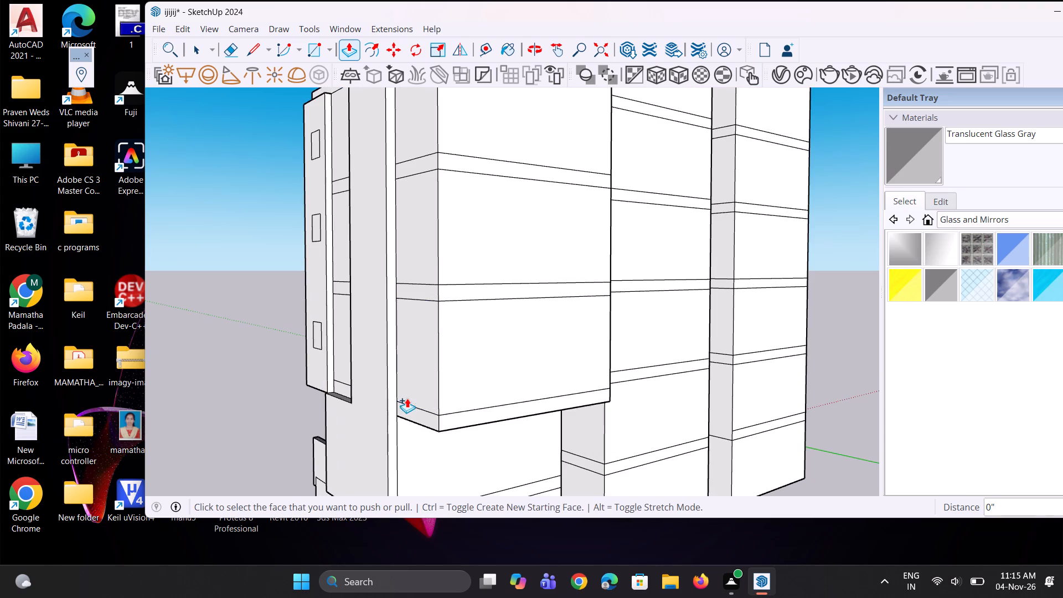
scroll(403, 183, down, 12)
scroll(405, 337, up, 4)
scroll(433, 247, up, 4)
double_click(430, 244)
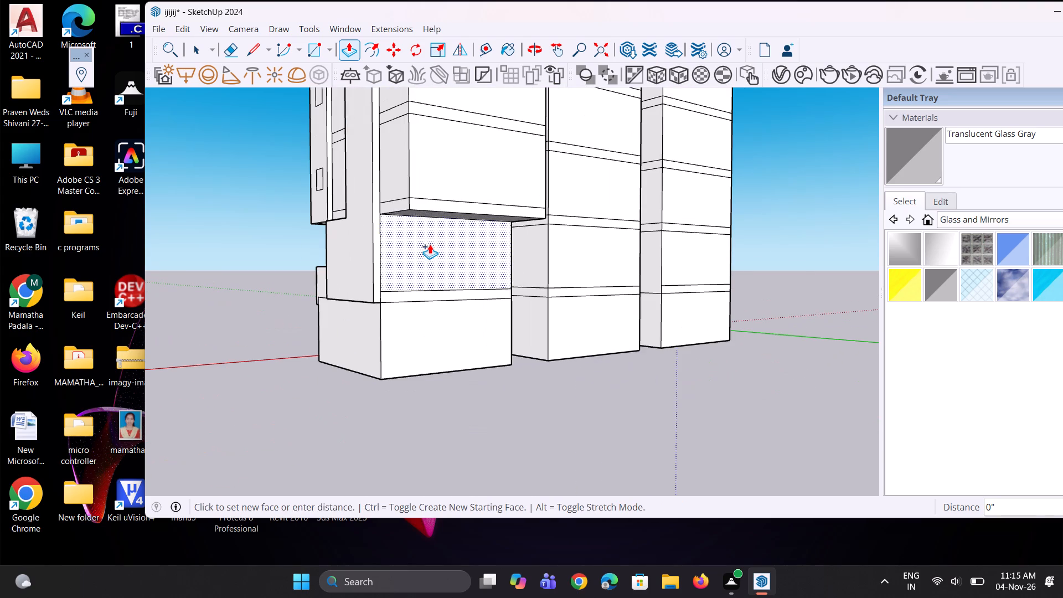
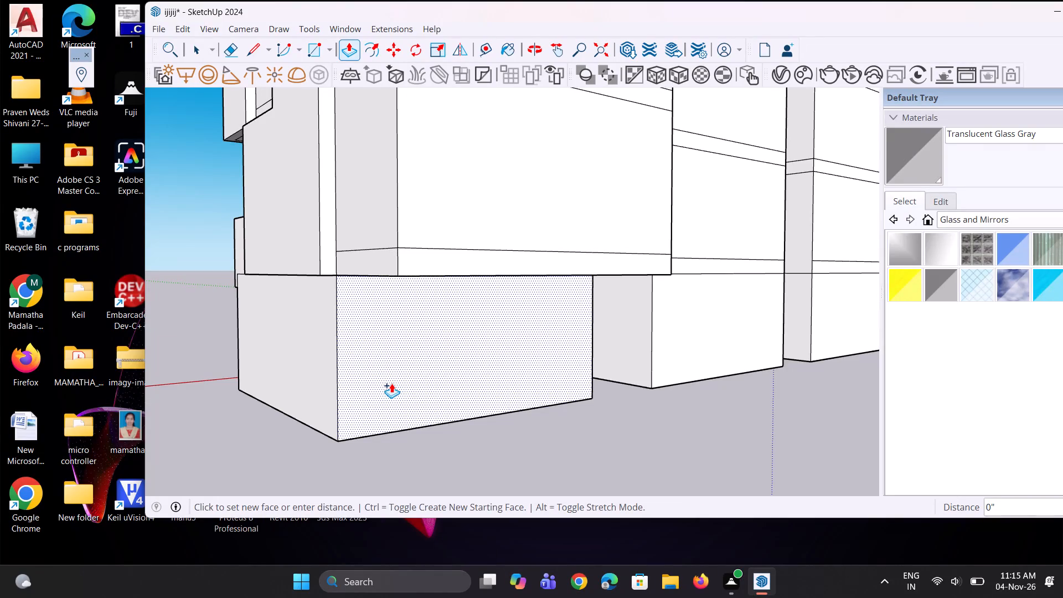
Repeat the outward Push/Pull on the middle tower's top-storey rear wall panel and the roof edge band above it.
scroll(376, 374, down, 19)
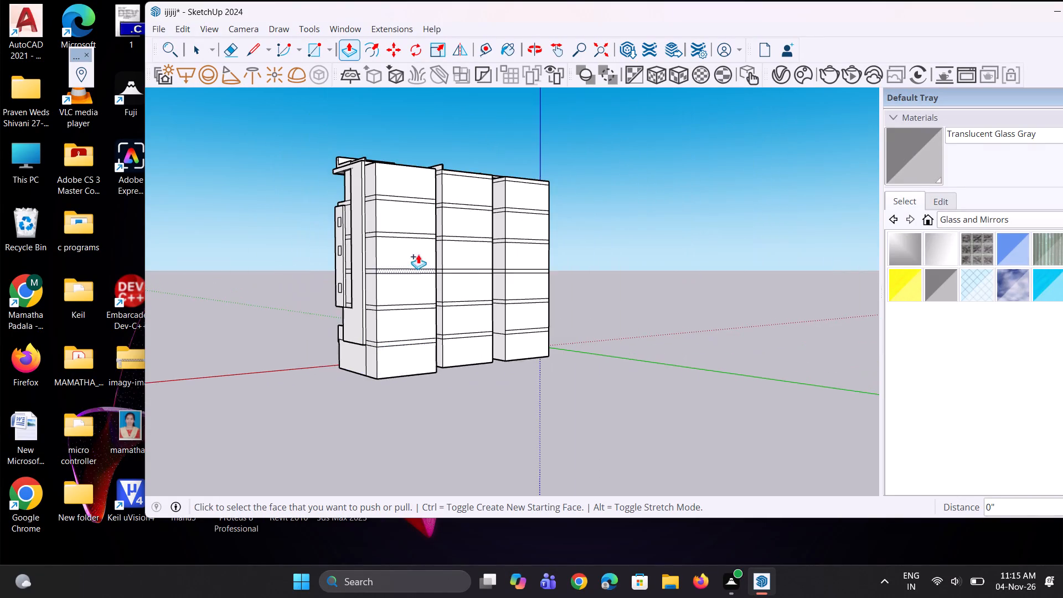
middle_drag(418, 254, 443, 404)
scroll(482, 249, up, 7)
double_click(432, 236)
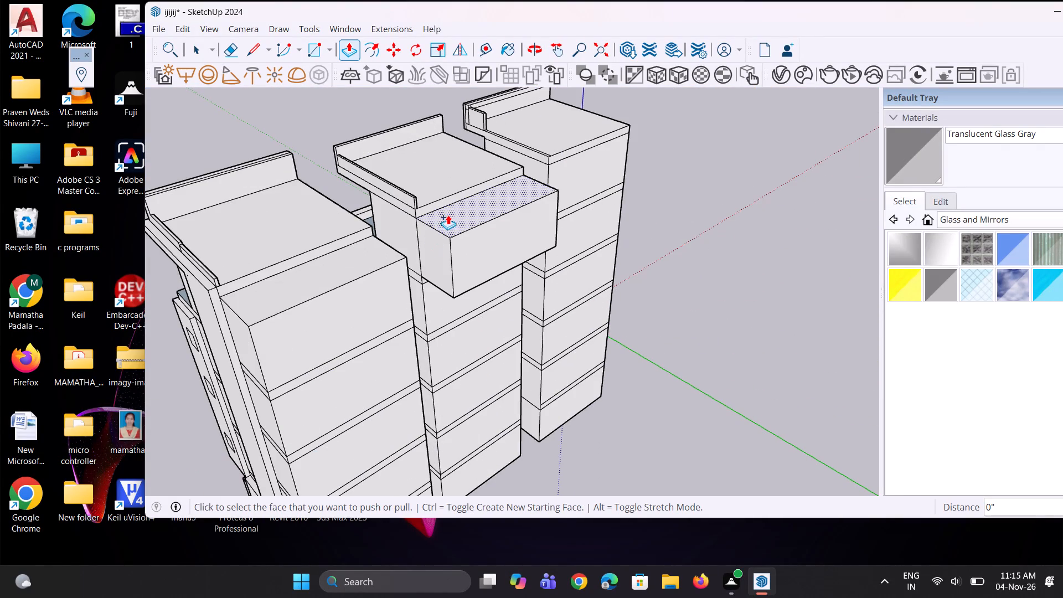
double_click(452, 203)
Repeat the outward pull on the five rear floor bands below the middle tower's top storey, working downward.
middle_drag(440, 373, 438, 311)
scroll(432, 267, up, 4)
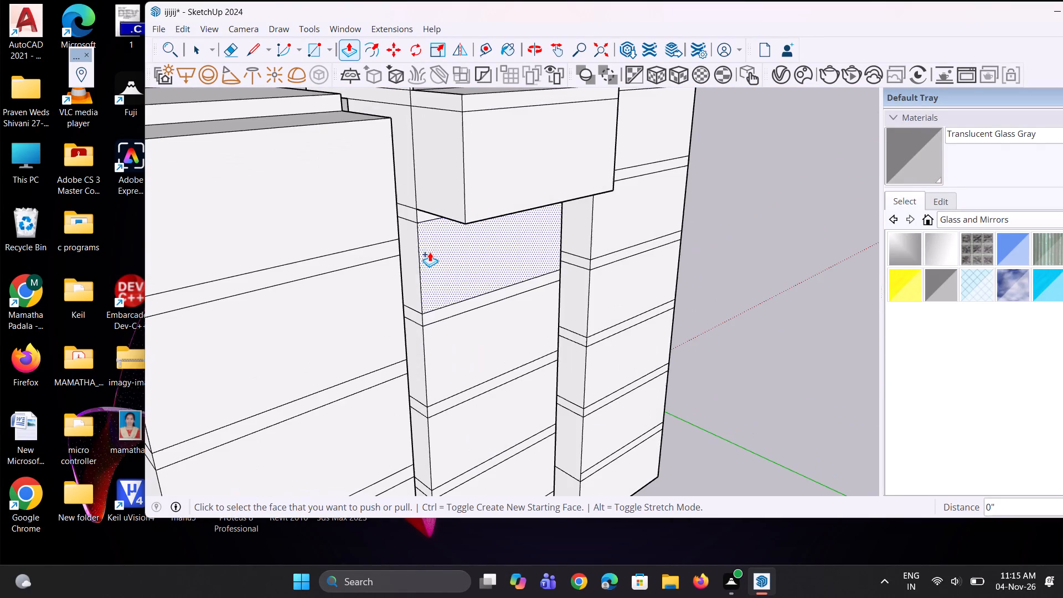
double_click(427, 218)
double_click(436, 321)
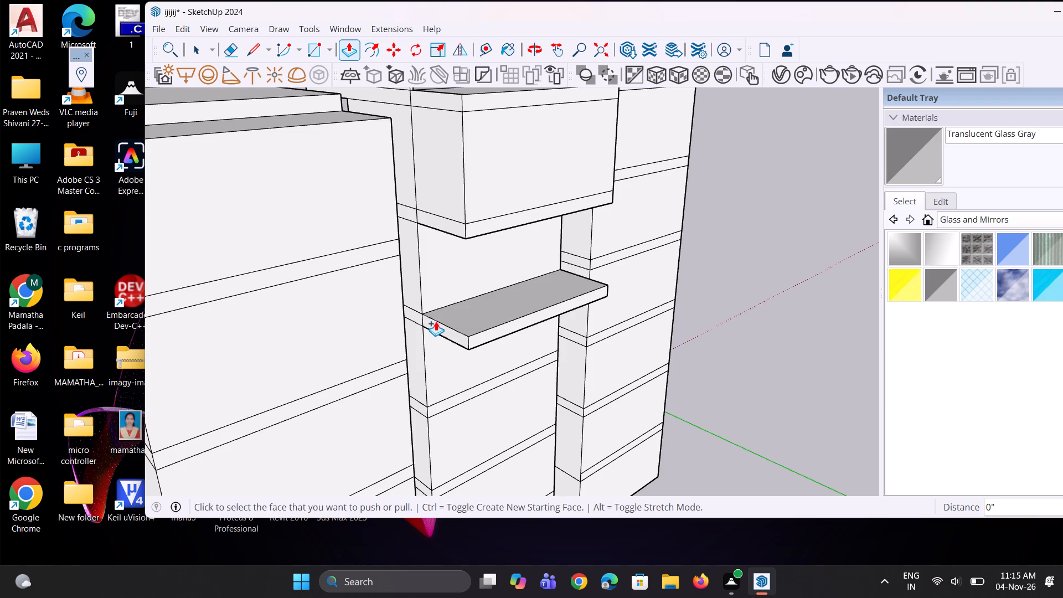
double_click(456, 402)
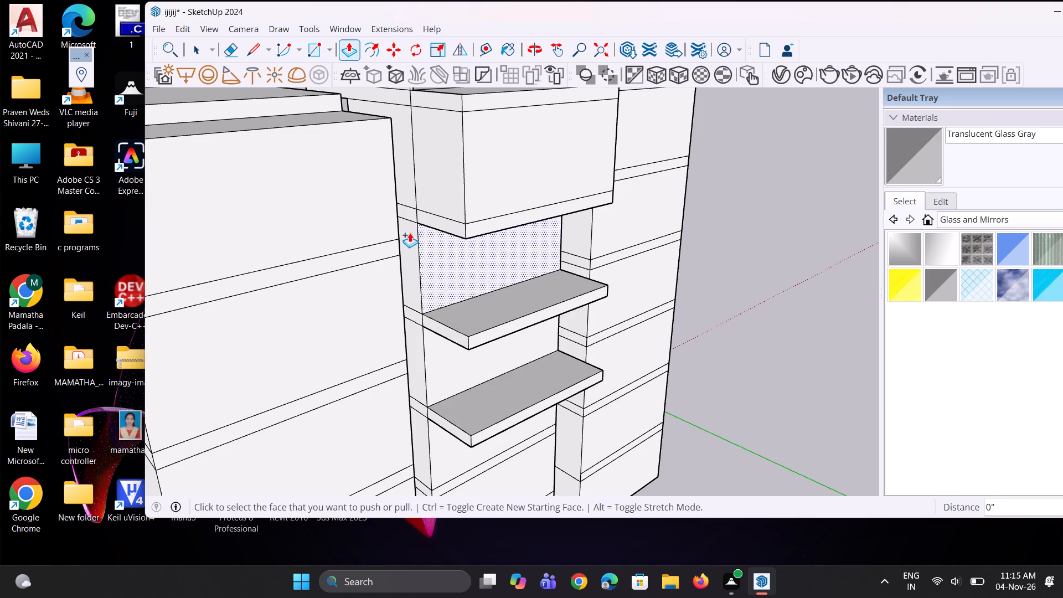
scroll(410, 233, down, 12)
scroll(417, 371, up, 5)
scroll(436, 286, up, 9)
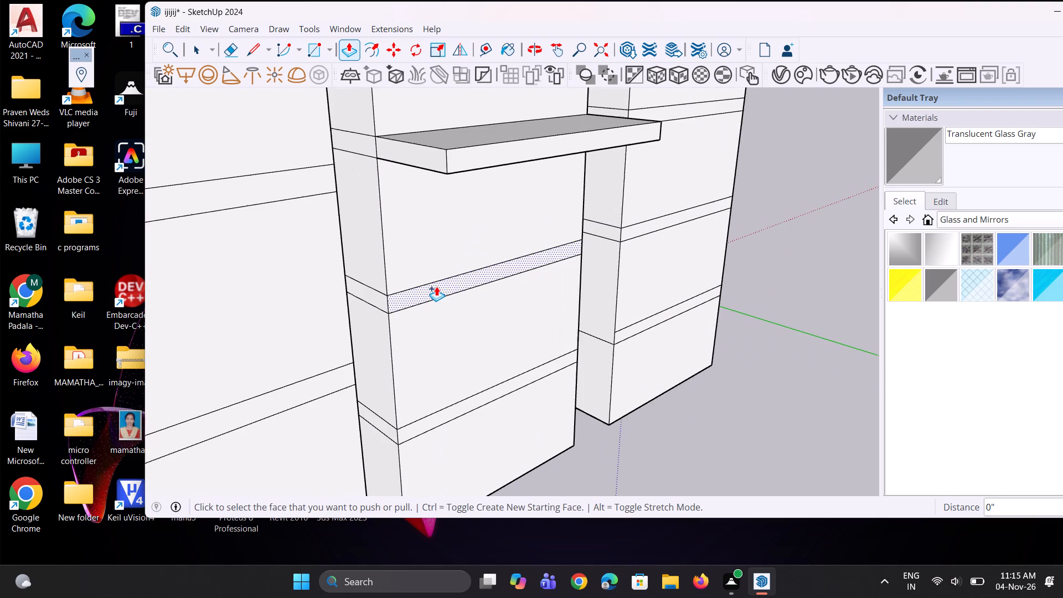
double_click(436, 286)
scroll(447, 409, up, 3)
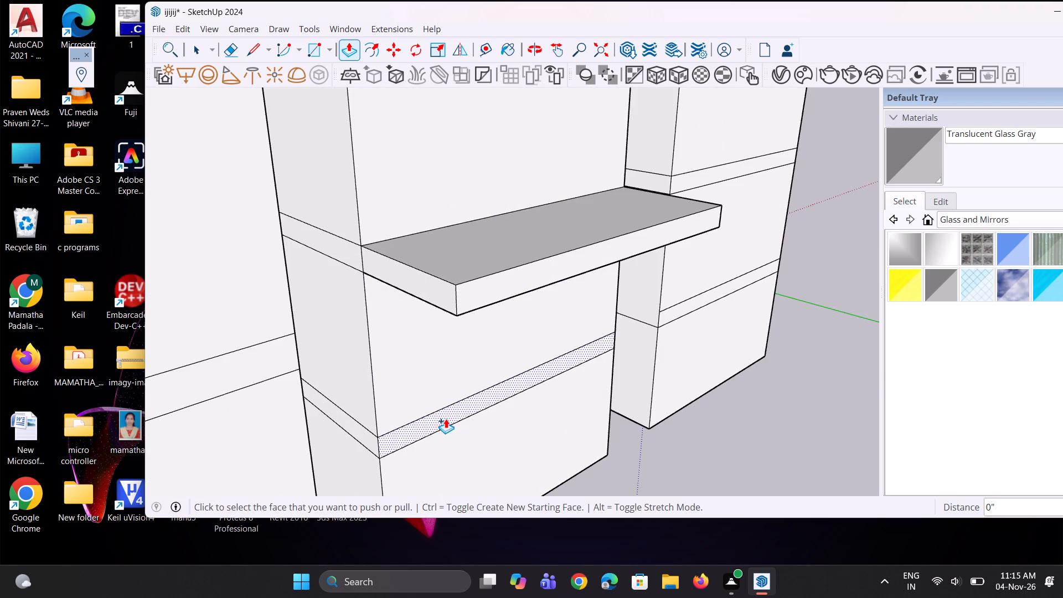
double_click(446, 419)
Pull the lowest rear floor band of the far end tower outward about 10' 11", undoing the first repeat attempt.
scroll(412, 387, down, 6)
scroll(666, 338, up, 4)
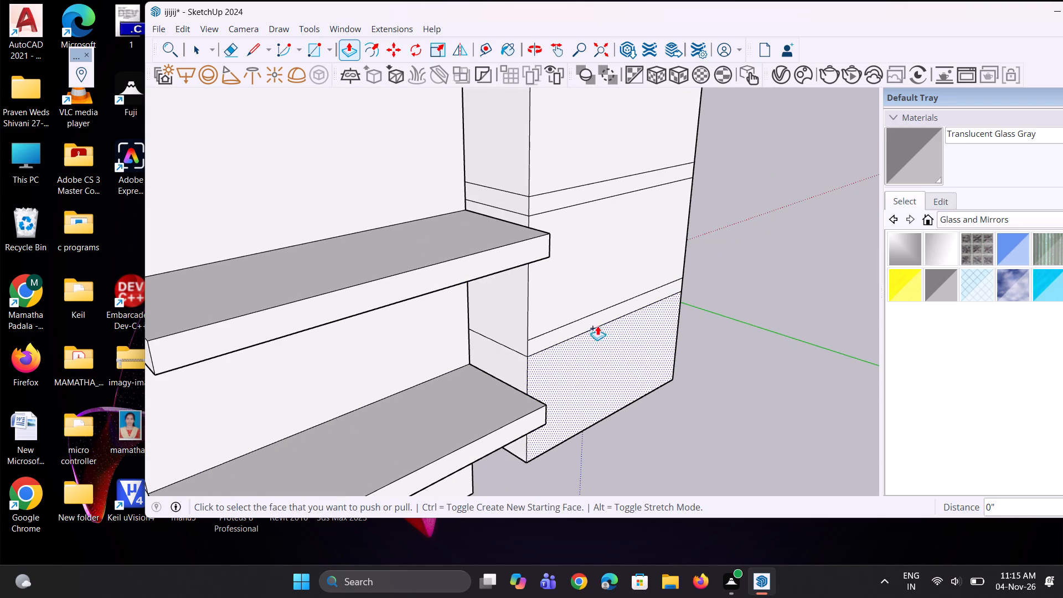
double_click(583, 322)
key(ctrl+z)
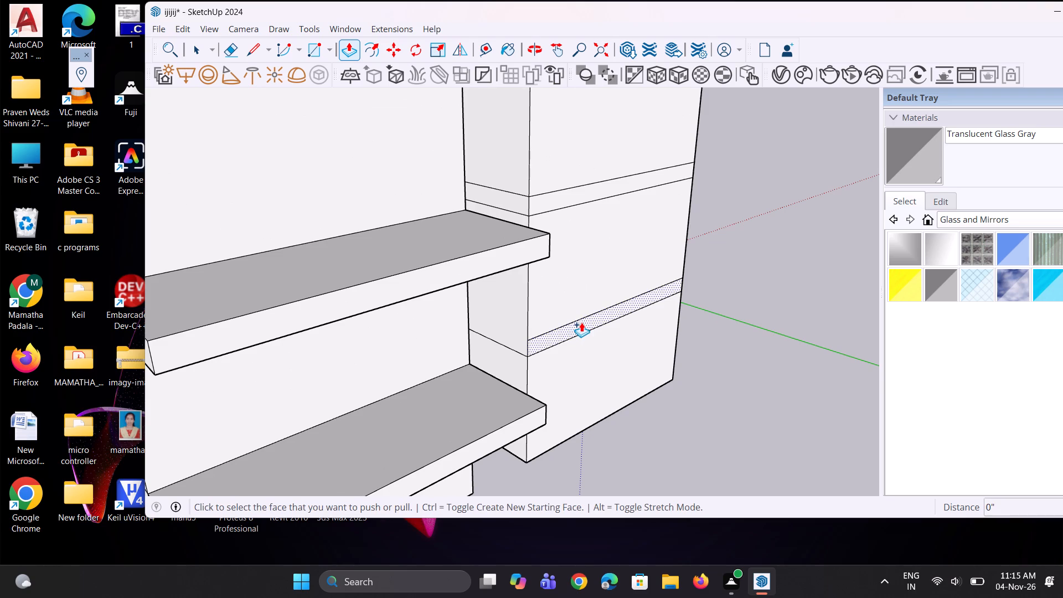
click(581, 322)
click(539, 428)
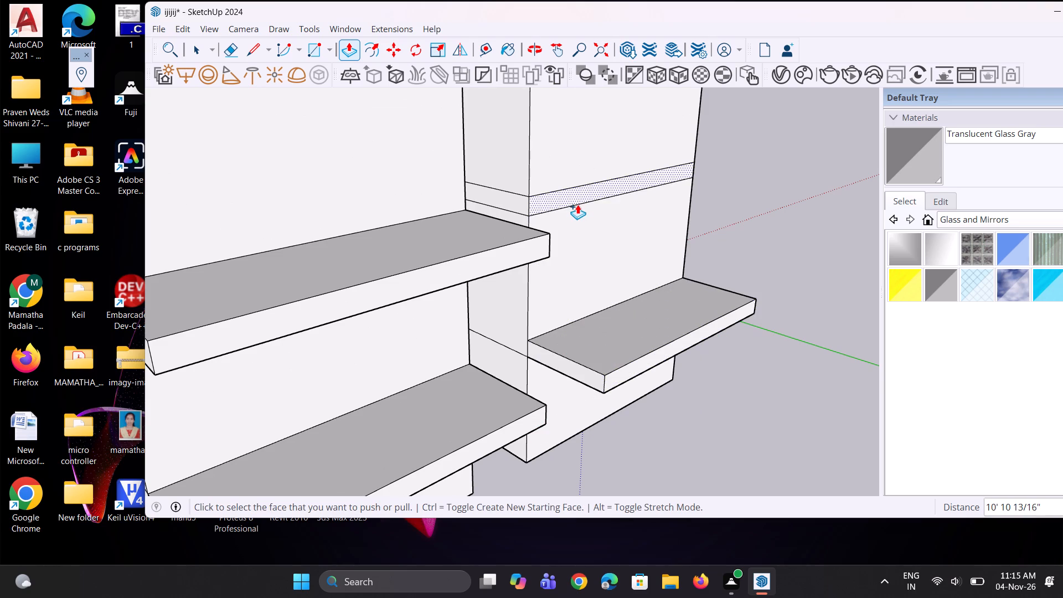
Repeat the outward pull on the four remaining rear floor bands of the far end tower, working upward.
double_click(577, 204)
scroll(570, 422, down, 14)
scroll(597, 263, up, 2)
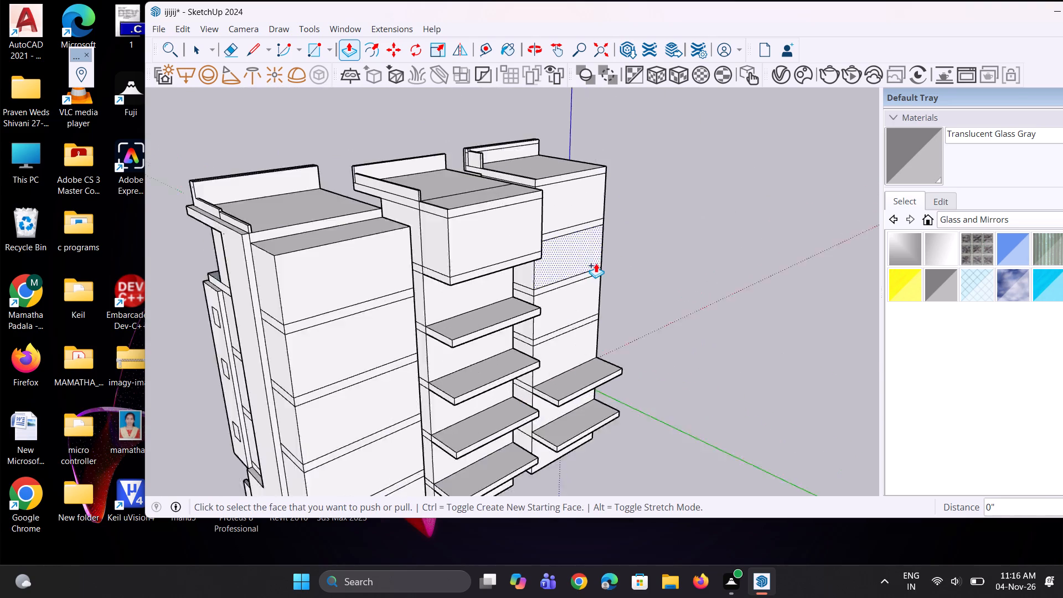
scroll(596, 263, up, 7)
double_click(563, 347)
scroll(541, 292, up, 4)
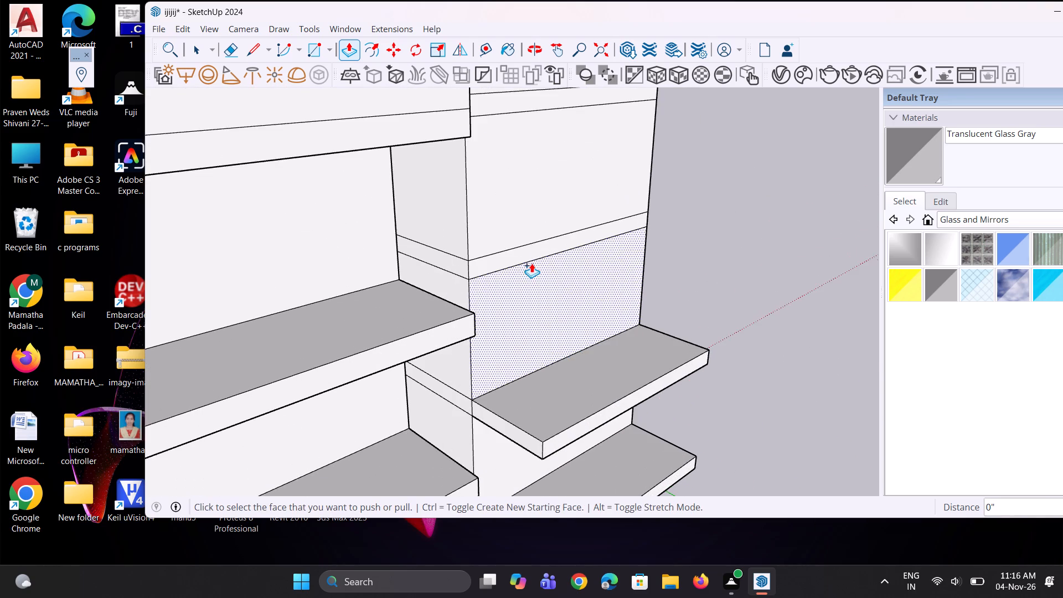
scroll(531, 263, up, 1)
double_click(530, 257)
scroll(577, 377, down, 9)
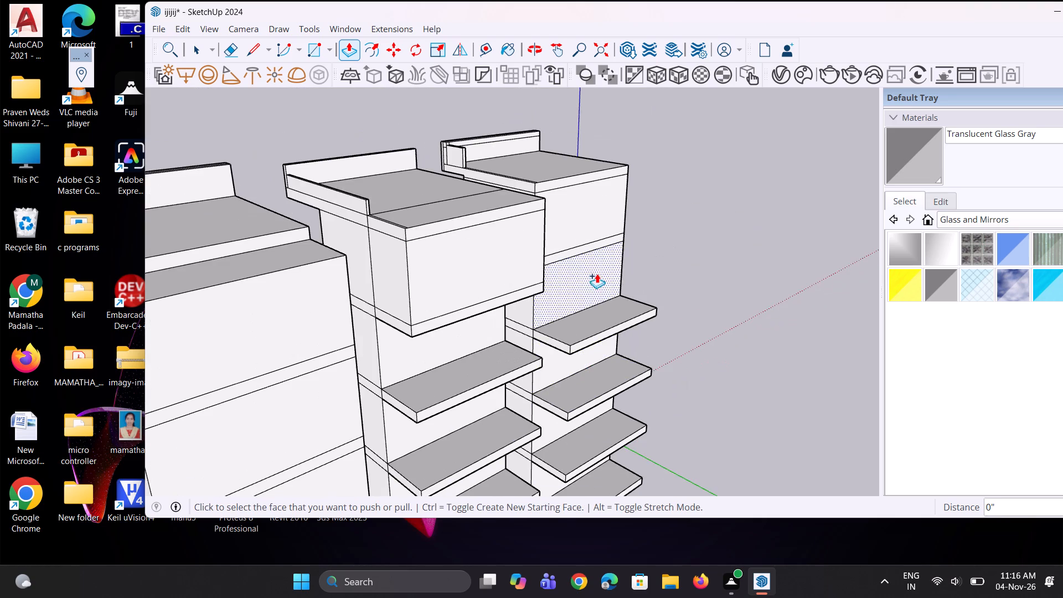
scroll(587, 250, up, 2)
double_click(586, 250)
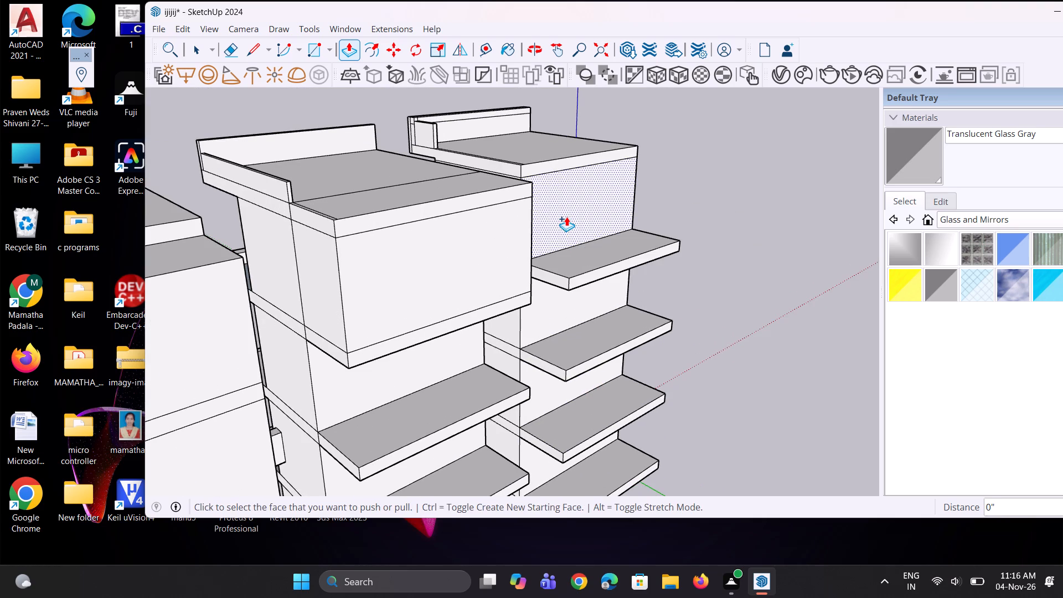
Extend the far end tower's top-storey rear wall panel and its roof edge band outward by the same distance.
scroll(605, 249, down, 8)
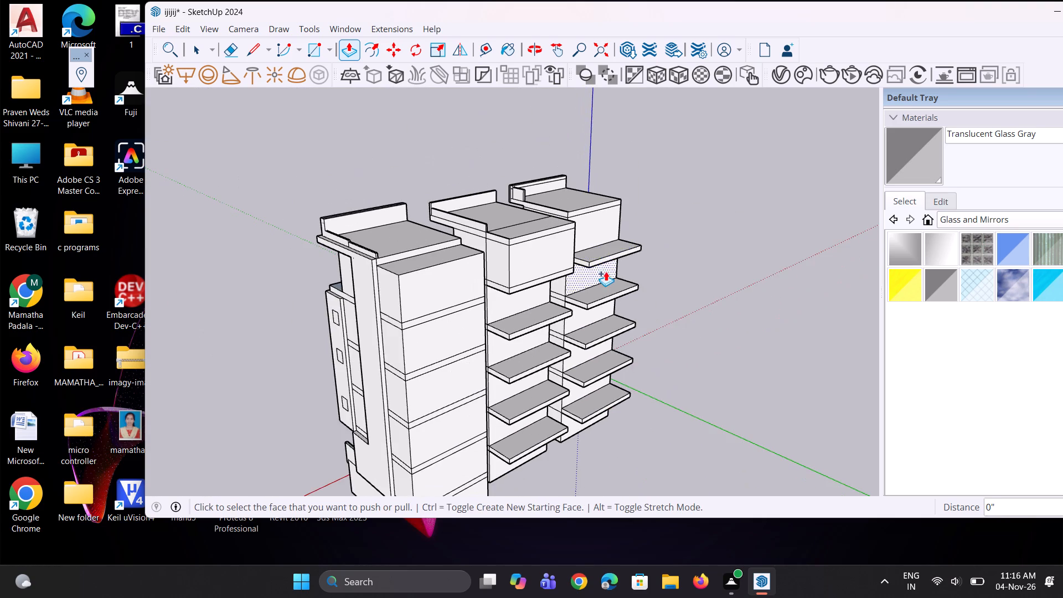
scroll(606, 246, up, 3)
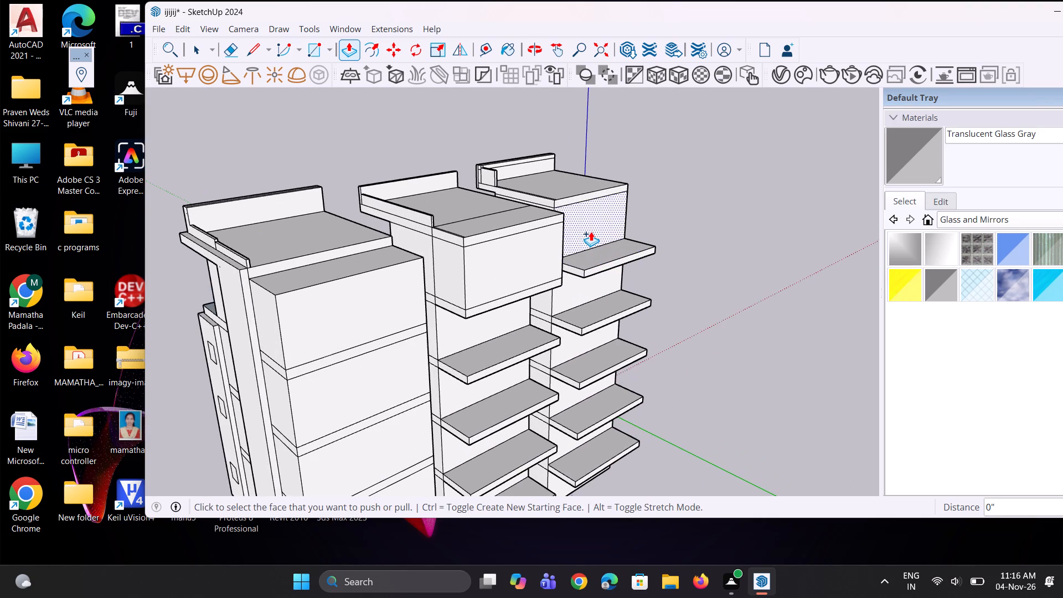
double_click(590, 231)
scroll(581, 209, up, 3)
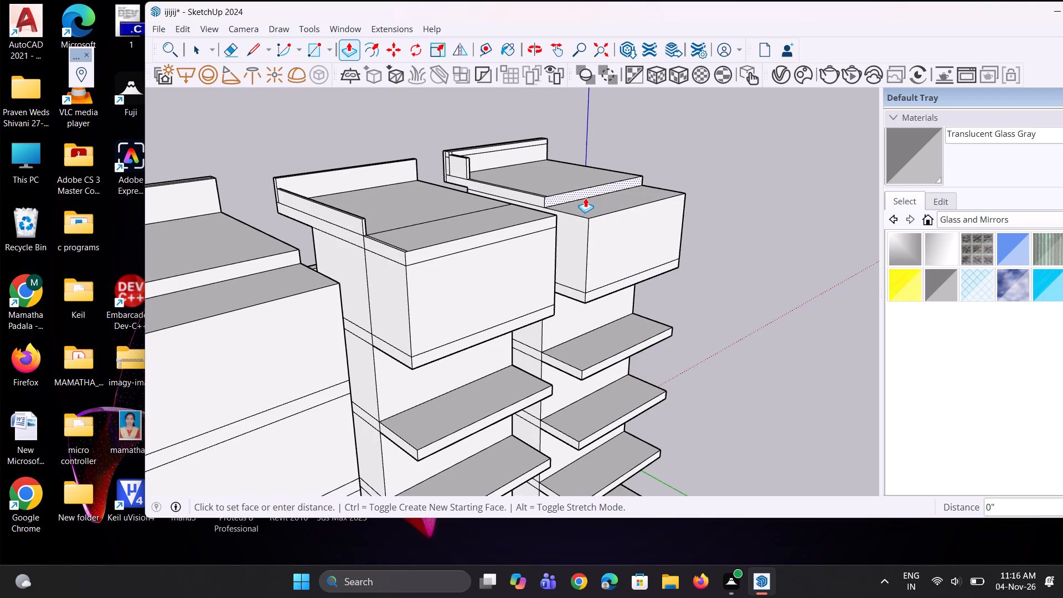
double_click(585, 198)
Repeat the outward pull on the far end tower's five rear wall panels below the top storey, down to the ground storey.
double_click(561, 324)
scroll(536, 275, down, 5)
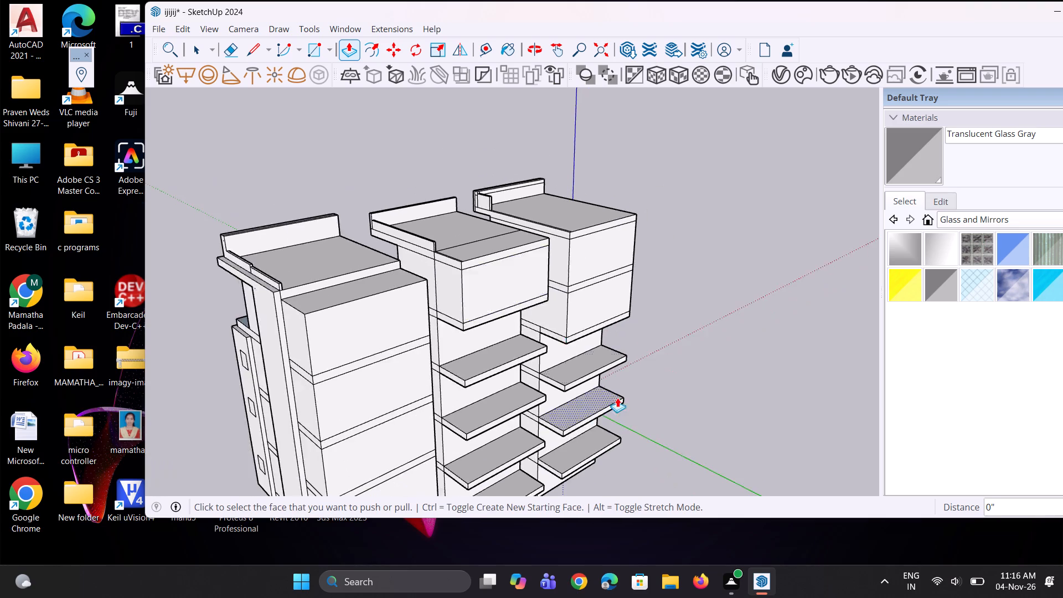
scroll(617, 398, up, 1)
middle_drag(617, 398, 597, 321)
scroll(595, 318, down, 1)
scroll(572, 323, up, 3)
double_click(572, 323)
double_click(559, 404)
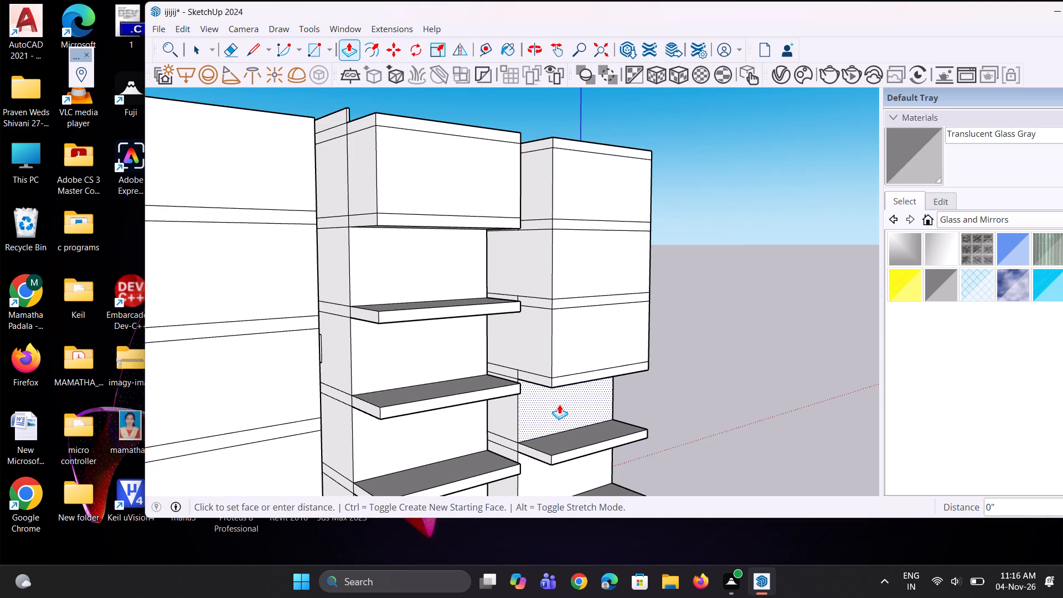
scroll(562, 268, down, 10)
scroll(549, 325, up, 6)
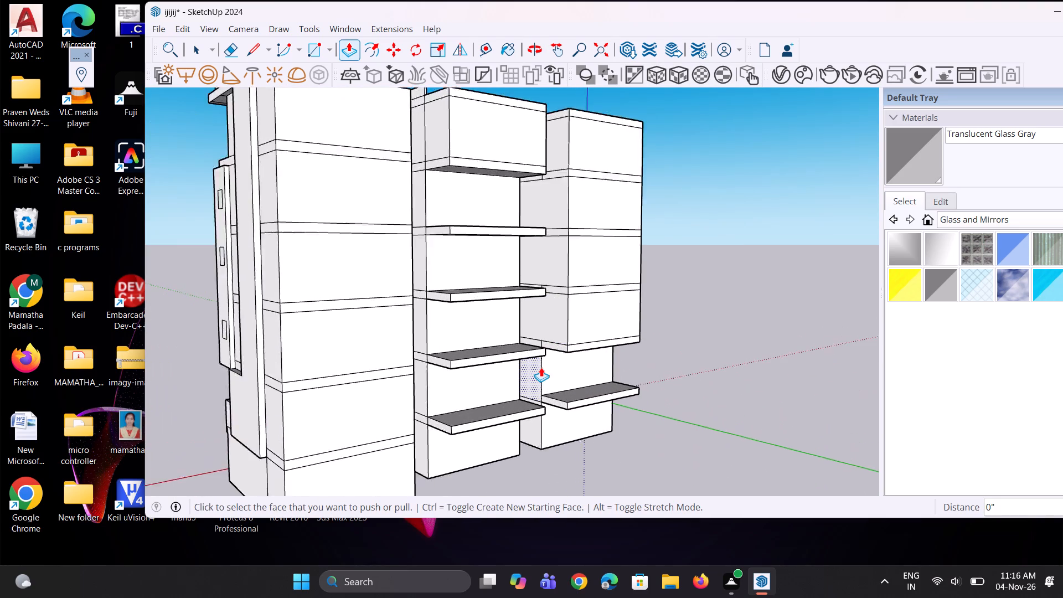
scroll(541, 367, up, 3)
double_click(553, 356)
double_click(564, 450)
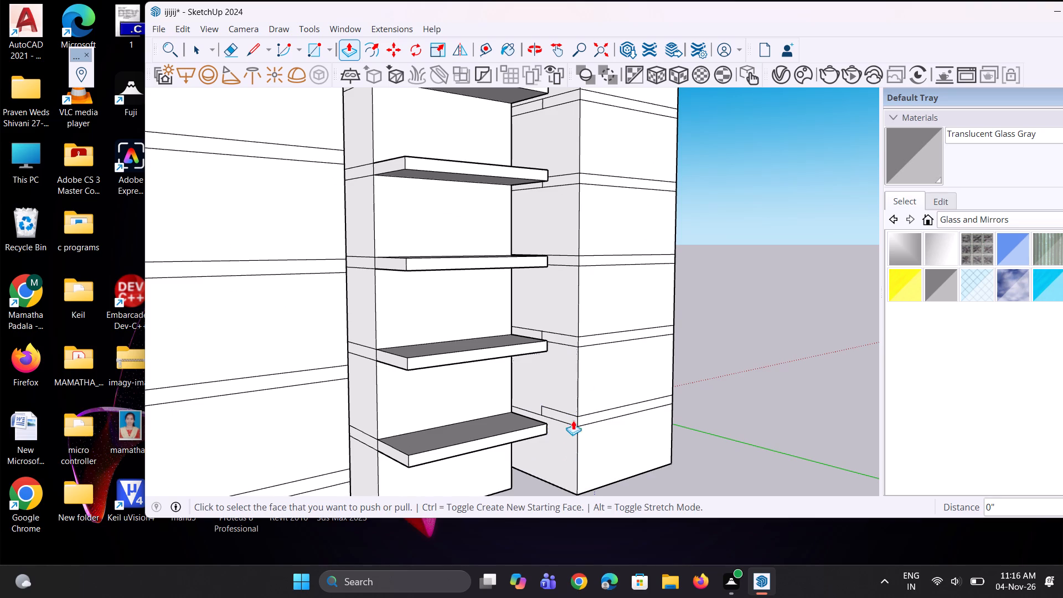
Repeat the outward pull on the middle tower's five rear wall panels below the top storey, working up from the ground storey.
scroll(580, 355, down, 5)
scroll(520, 441, up, 4)
double_click(479, 435)
double_click(481, 360)
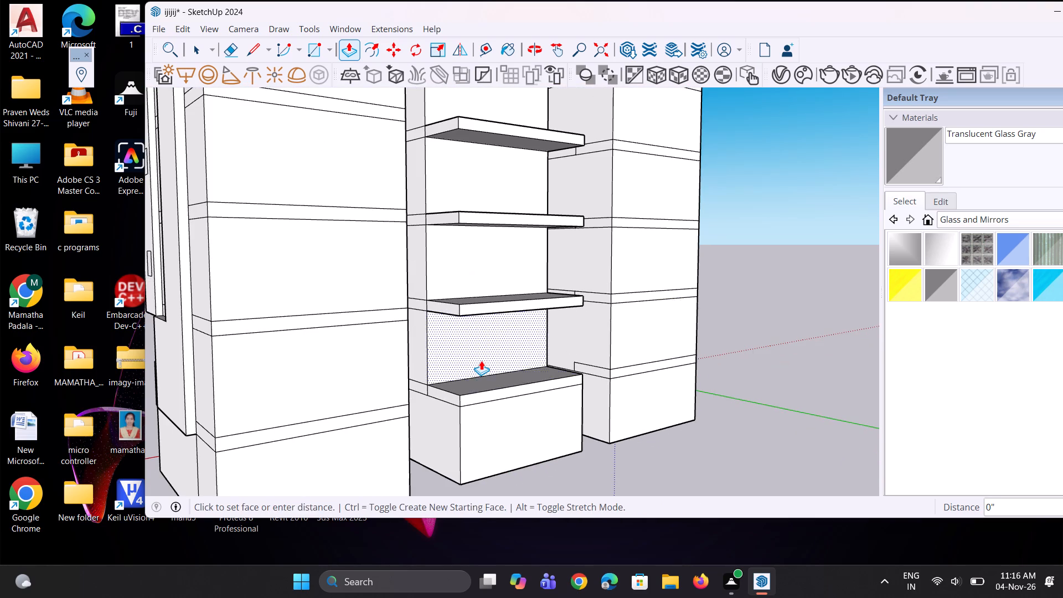
double_click(485, 269)
scroll(486, 396, down, 10)
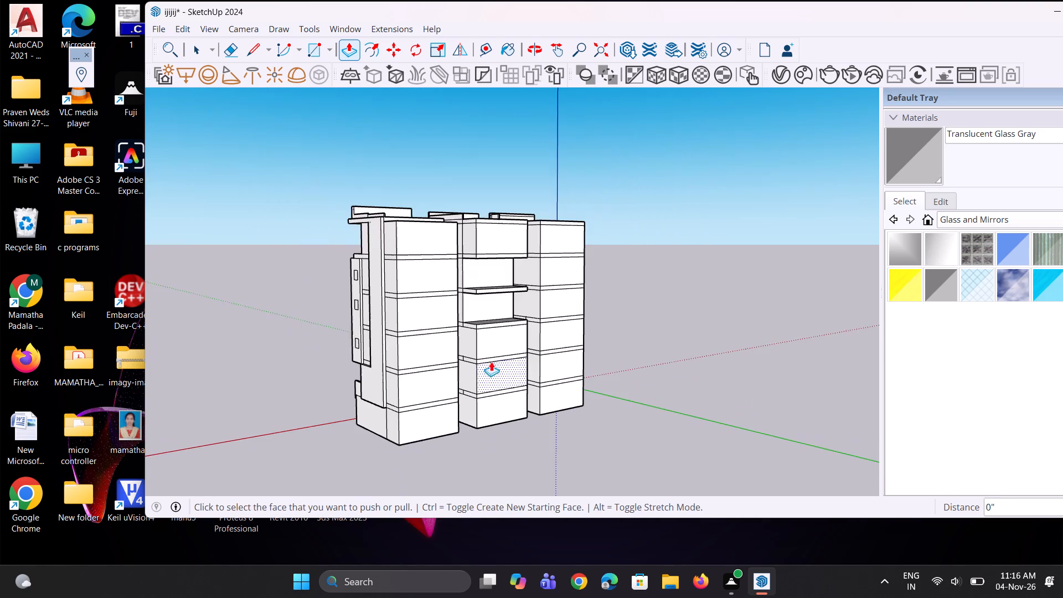
middle_drag(492, 324, 501, 351)
scroll(501, 325, up, 4)
double_click(496, 308)
double_click(477, 245)
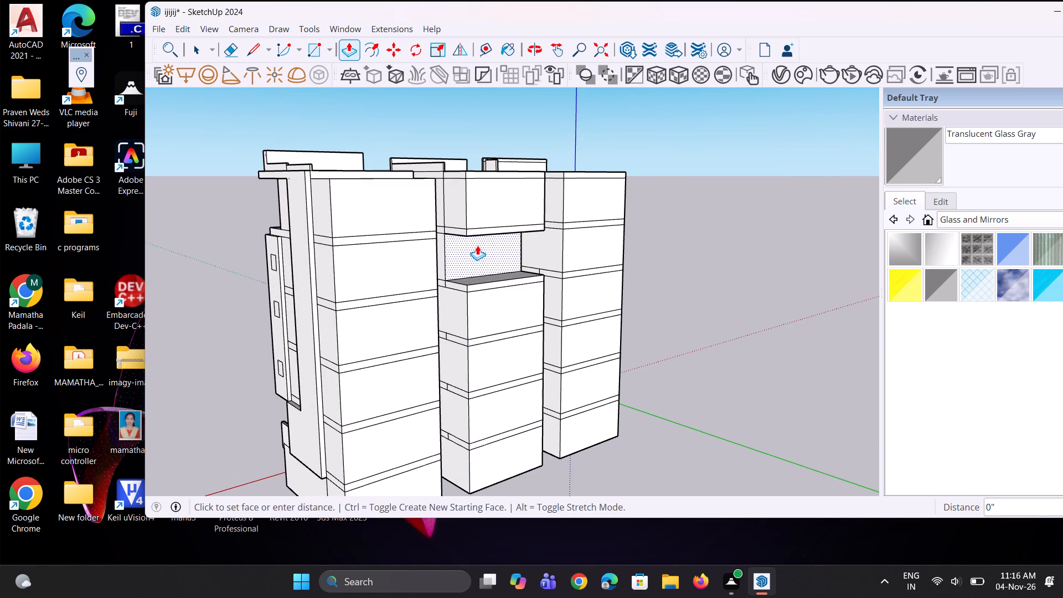
Erase the leftover short vertical edges from two floor bands on the middle tower's side wall, restoring the band line erased by mistake.
middle_drag(458, 288, 597, 266)
scroll(554, 250, down, 4)
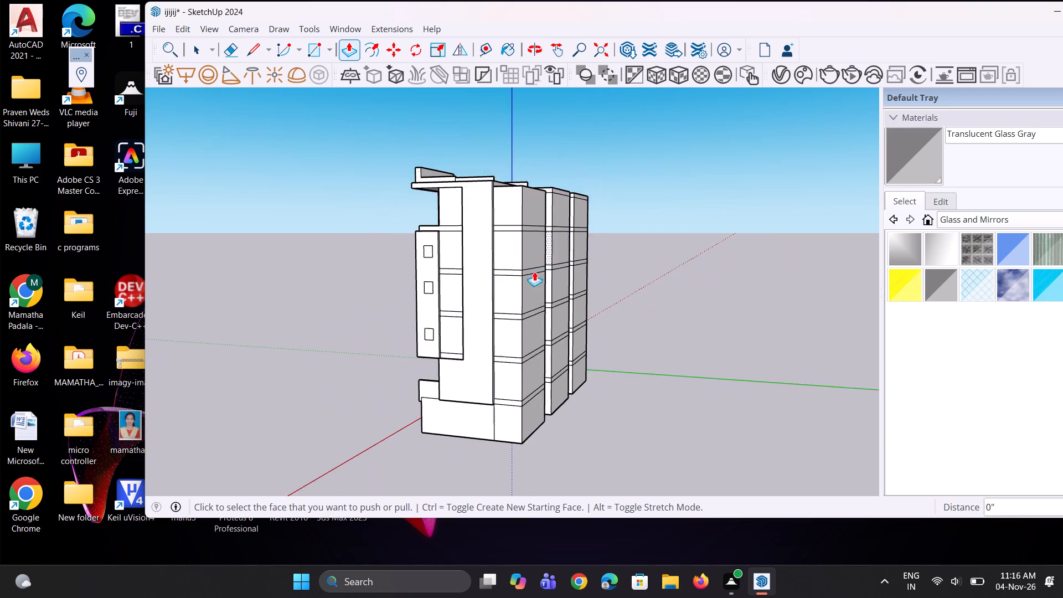
middle_drag(534, 287, 355, 343)
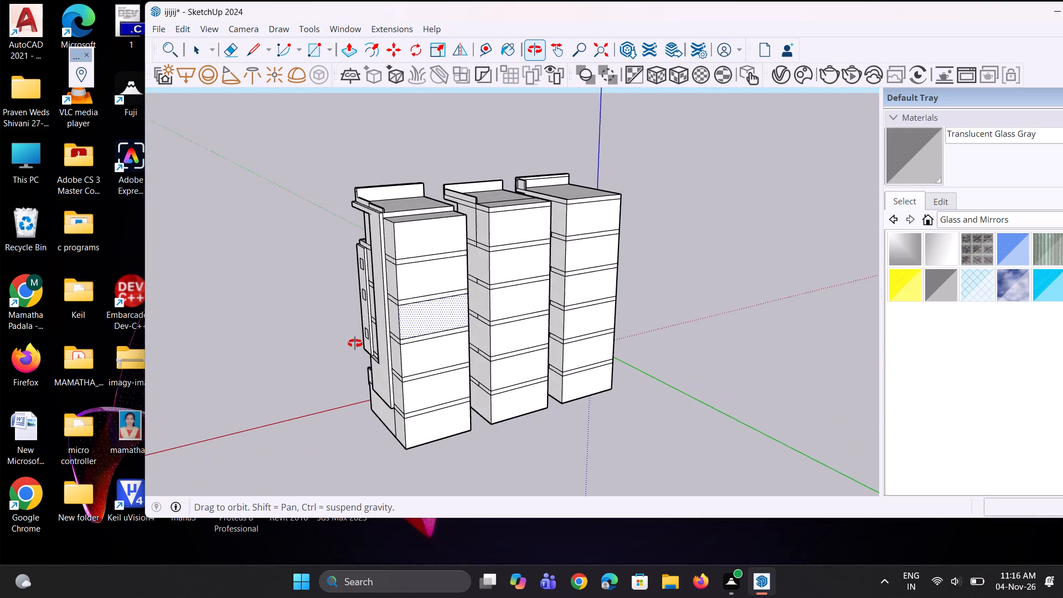
middle_drag(355, 343, 354, 344)
scroll(524, 275, up, 3)
scroll(458, 365, up, 4)
scroll(480, 258, up, 7)
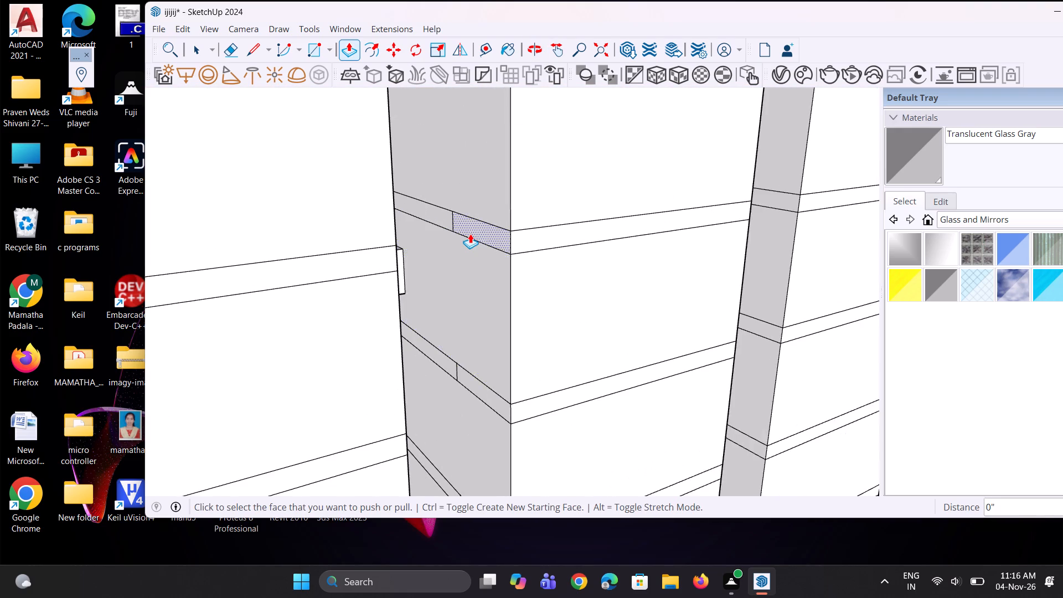
scroll(470, 234, up, 3)
scroll(481, 302, down, 4)
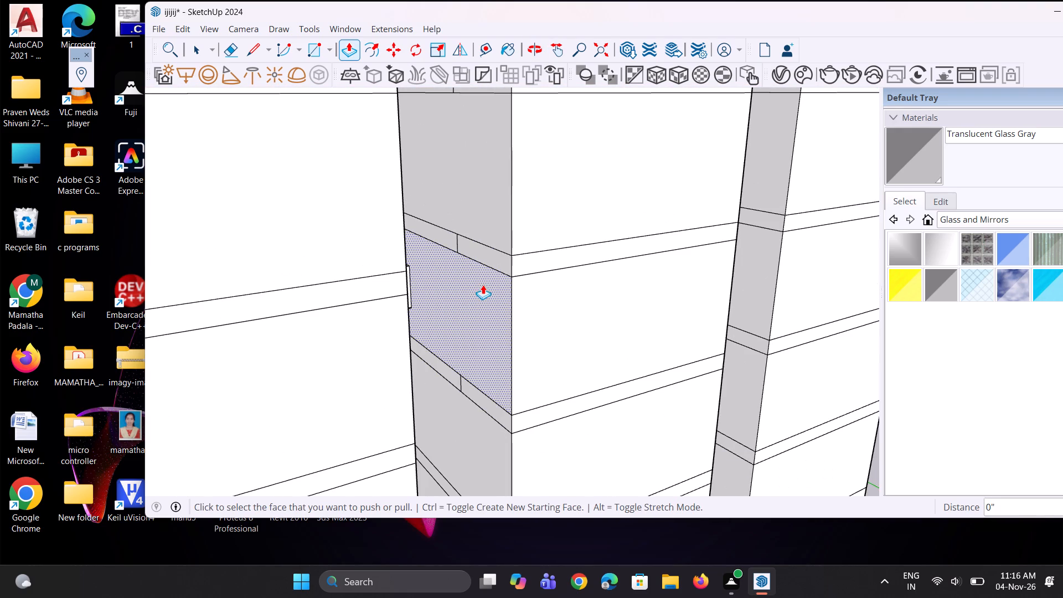
key(e)
click(469, 241)
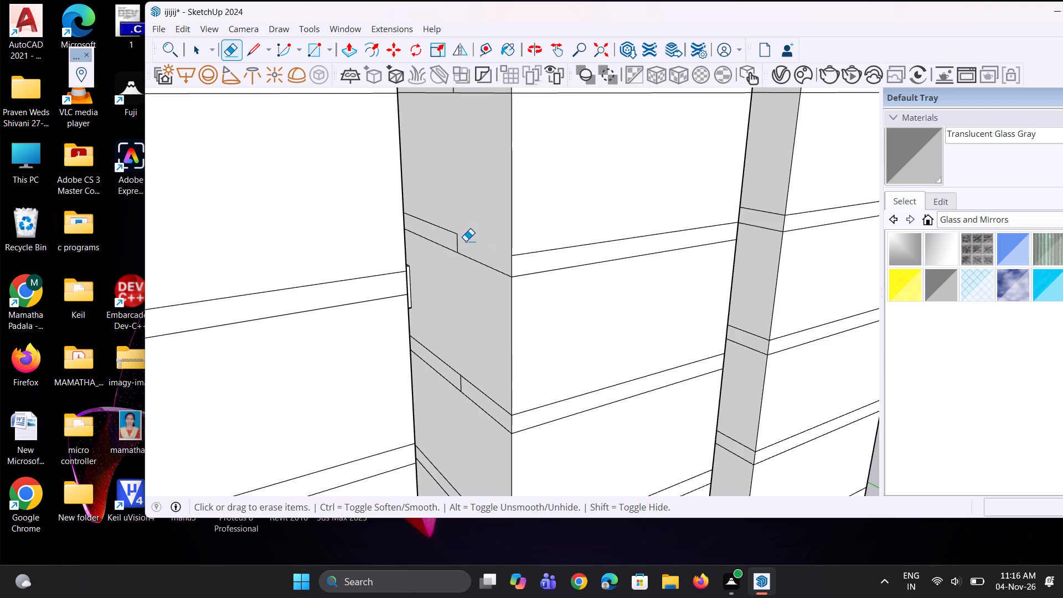
key(ctrl+z)
click(458, 241)
scroll(498, 367, up, 2)
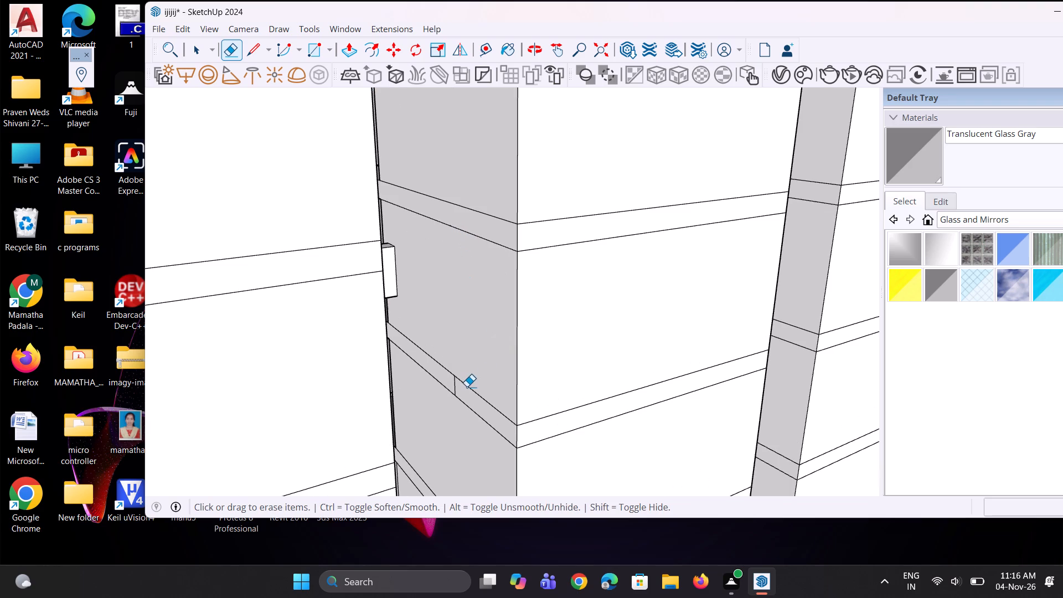
click(458, 388)
click(455, 384)
Erase the leftover short vertical edges from further floor bands on the middle tower's side wall, down to the lowest band.
scroll(480, 309, down, 3)
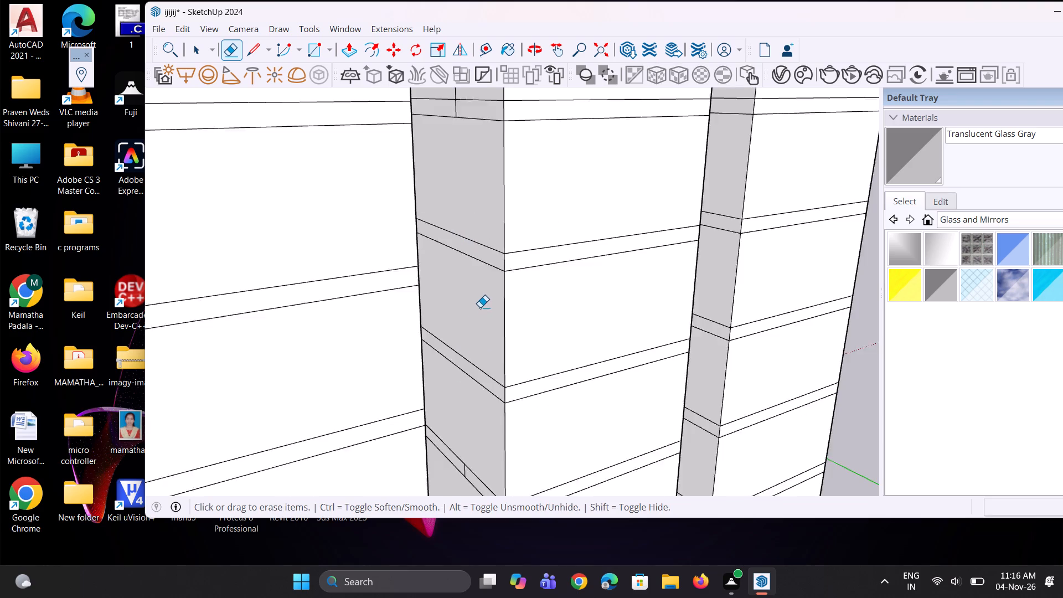
scroll(480, 307, down, 7)
scroll(477, 324, up, 1)
middle_drag(466, 323, 393, 305)
scroll(393, 305, down, 1)
scroll(444, 413, up, 8)
middle_drag(390, 437, 460, 411)
scroll(473, 383, down, 1)
scroll(518, 341, up, 7)
click(508, 316)
scroll(484, 265, down, 3)
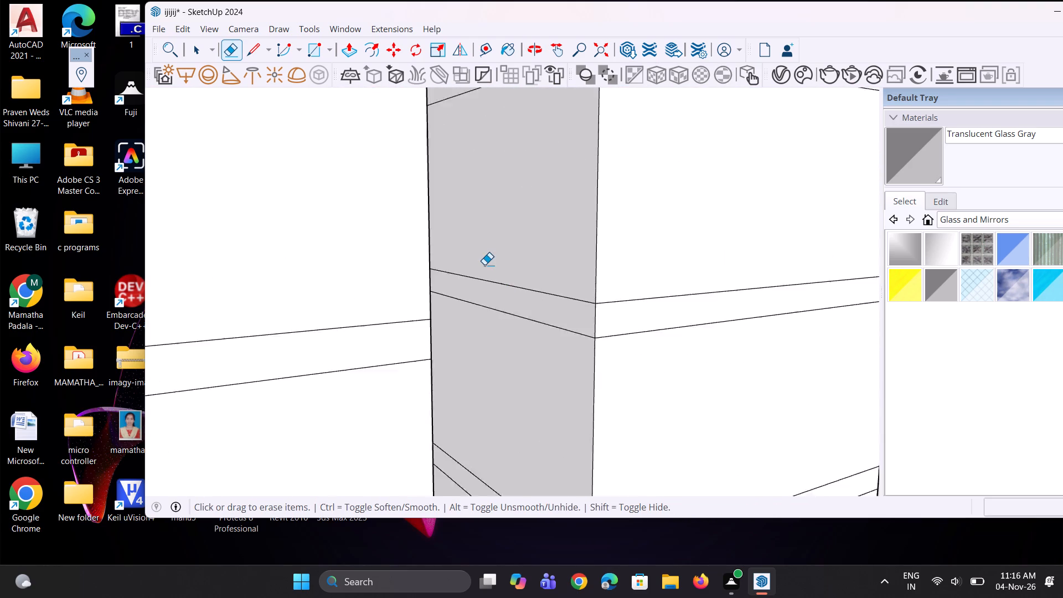
scroll(484, 265, down, 7)
scroll(491, 461, up, 12)
click(481, 329)
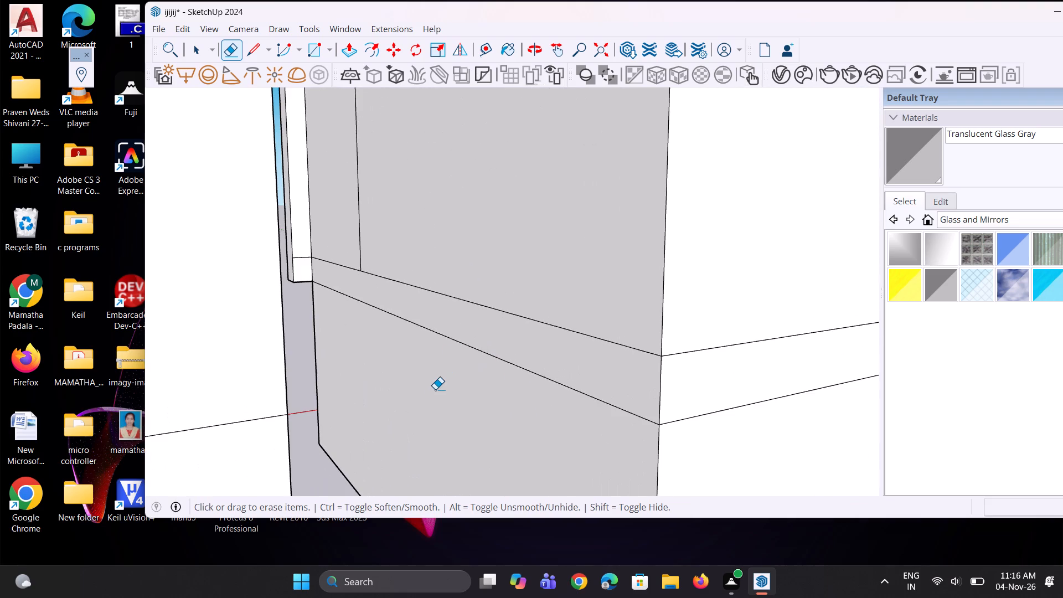
Erase the leftover short vertical edges from two upper floor bands on the end tower's side wall facing the middle tower.
scroll(432, 393, down, 11)
middle_drag(763, 326, 676, 369)
scroll(636, 216, up, 3)
scroll(629, 167, up, 1)
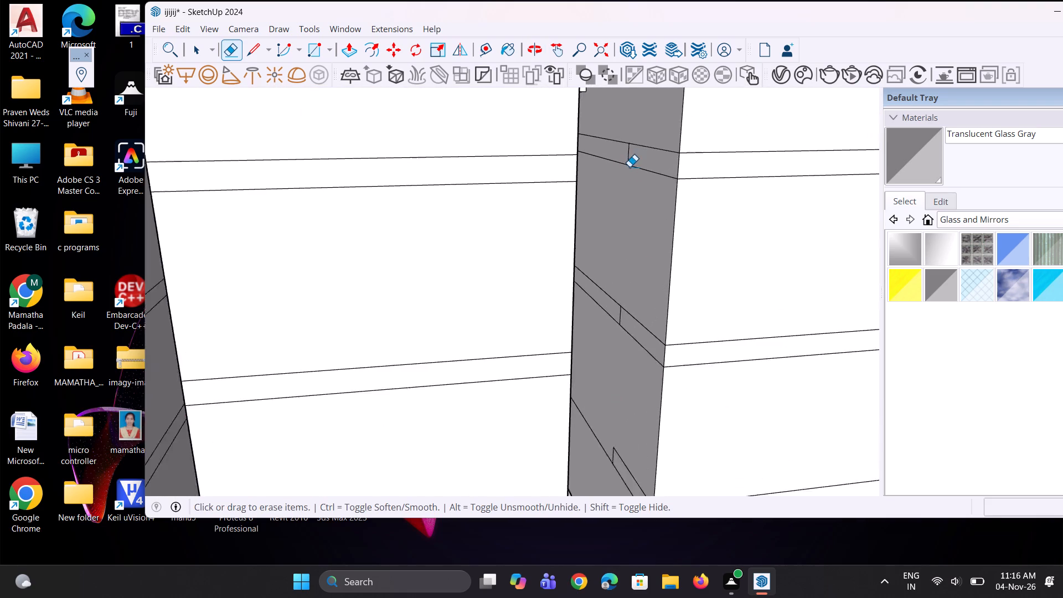
scroll(629, 167, up, 2)
click(633, 154)
drag(624, 353, 623, 353)
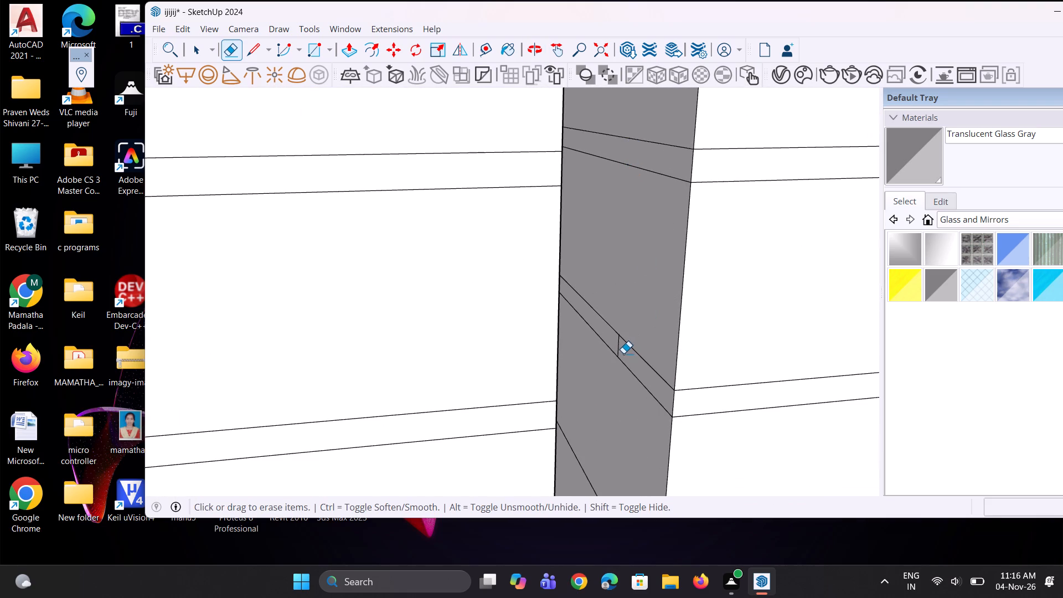
drag(623, 353, 617, 342)
Erase the leftover short vertical edges from two more floor bands on the same end tower side wall.
scroll(616, 307, down, 11)
scroll(624, 161, up, 3)
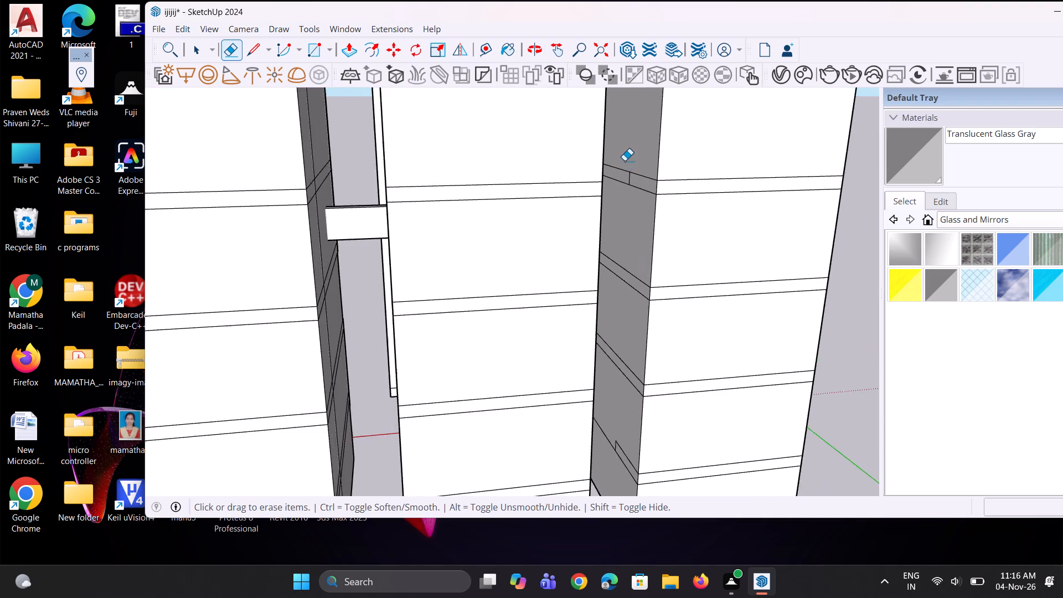
scroll(625, 161, up, 4)
drag(634, 176, 627, 174)
scroll(633, 255, down, 10)
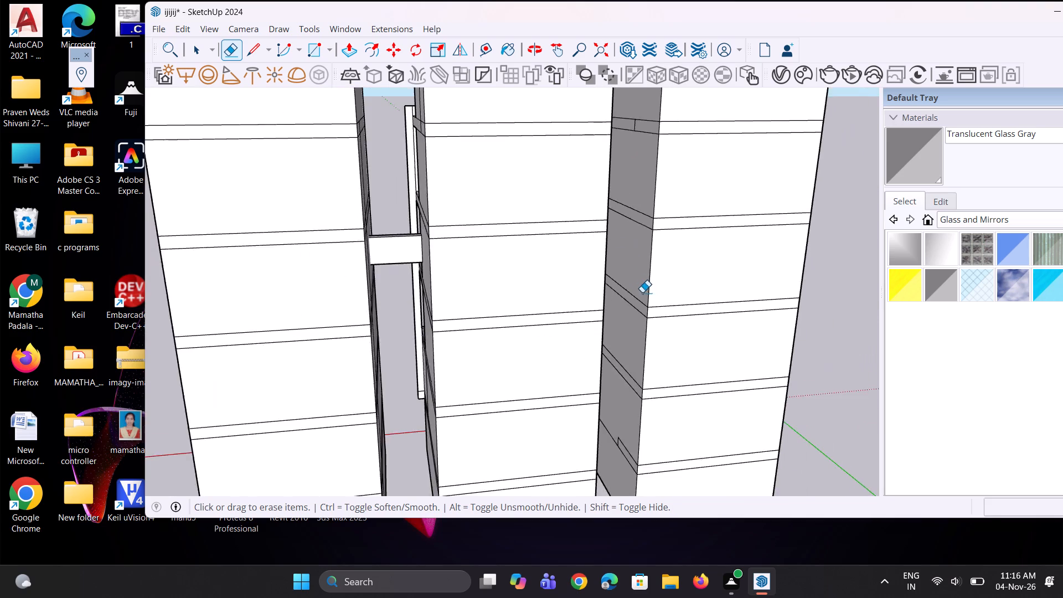
scroll(642, 292, down, 2)
scroll(649, 76, up, 17)
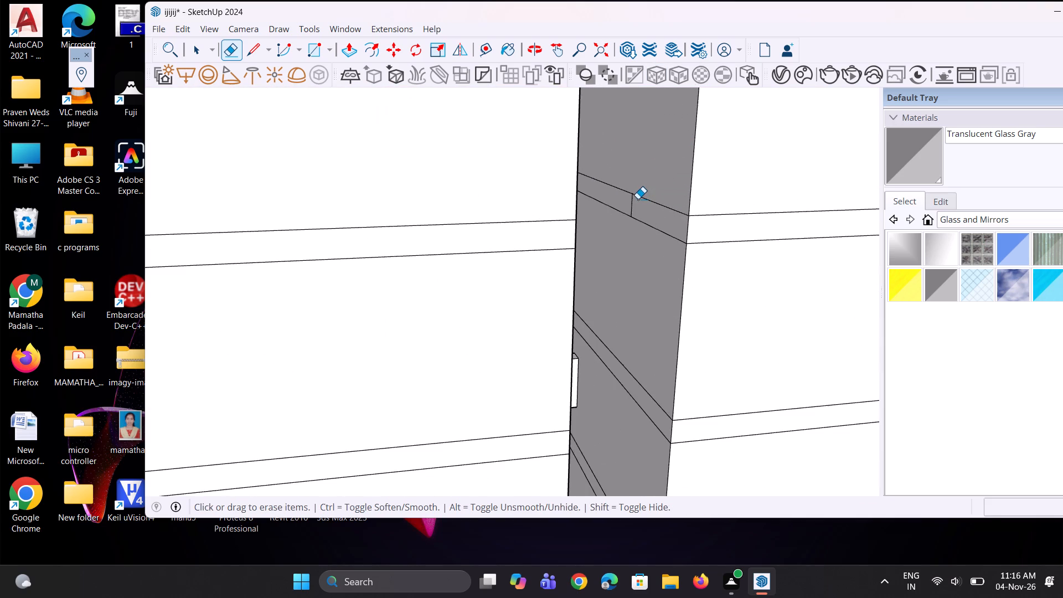
click(637, 199)
drag(636, 200, 625, 202)
scroll(627, 180, down, 6)
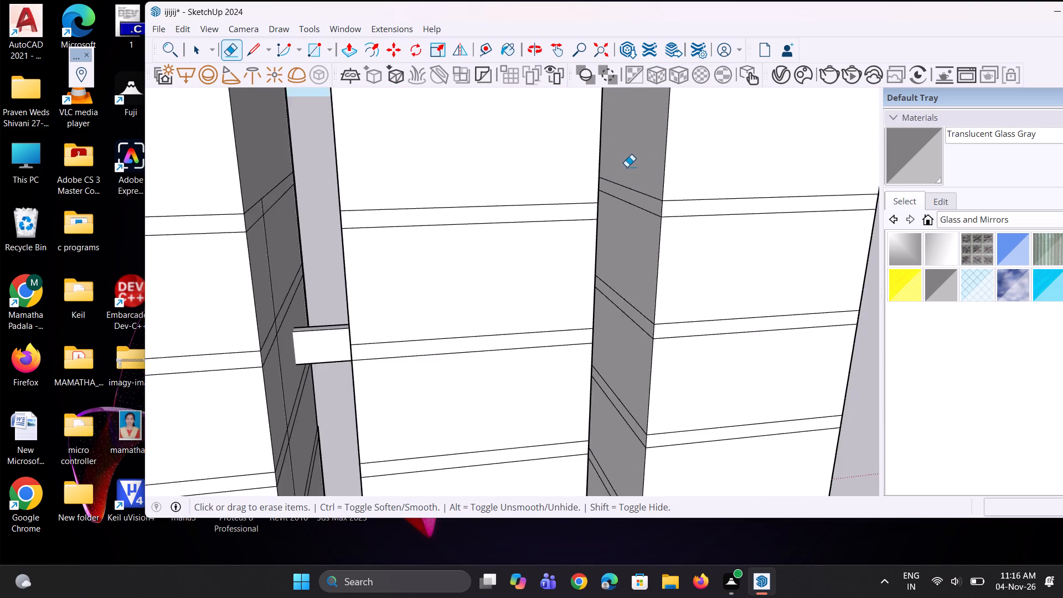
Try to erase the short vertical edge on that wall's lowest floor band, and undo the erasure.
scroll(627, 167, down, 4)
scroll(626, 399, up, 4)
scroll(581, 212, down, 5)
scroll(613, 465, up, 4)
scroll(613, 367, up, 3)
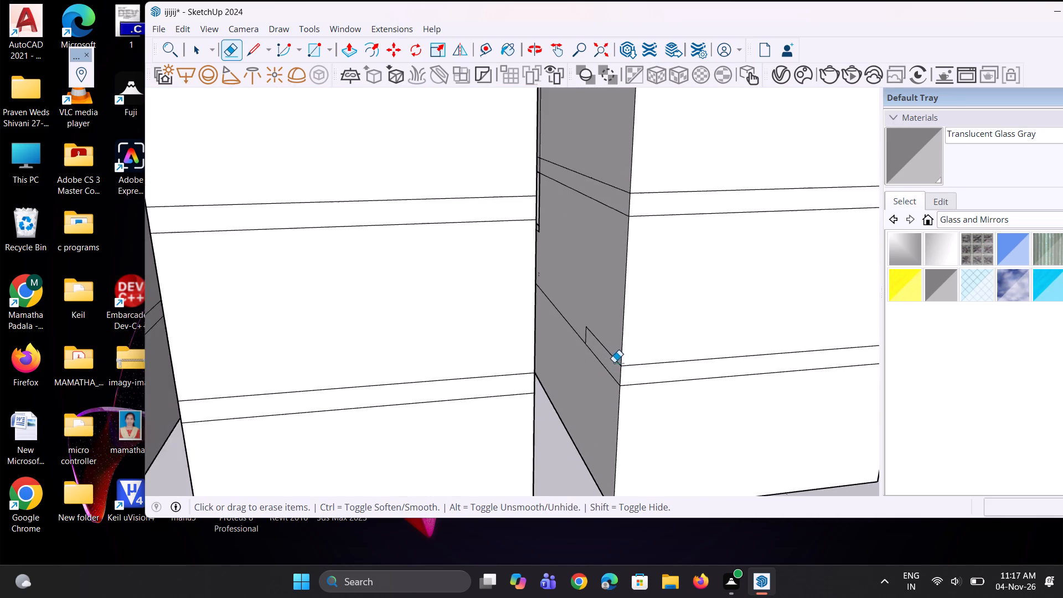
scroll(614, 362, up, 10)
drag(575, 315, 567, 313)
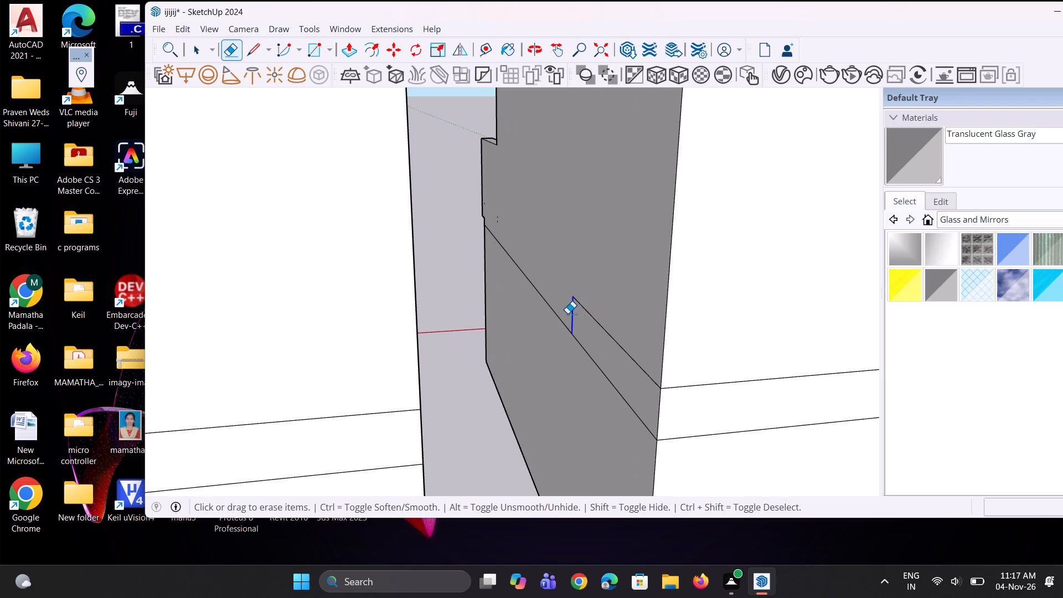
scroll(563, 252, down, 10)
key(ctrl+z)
Push the front-side thin face of the opposite end tower's vertical frame strip inward by 6' 6 13/16", narrowing the strip.
ctrl+scroll(563, 248, down, 5)
middle_drag(528, 312, 541, 317)
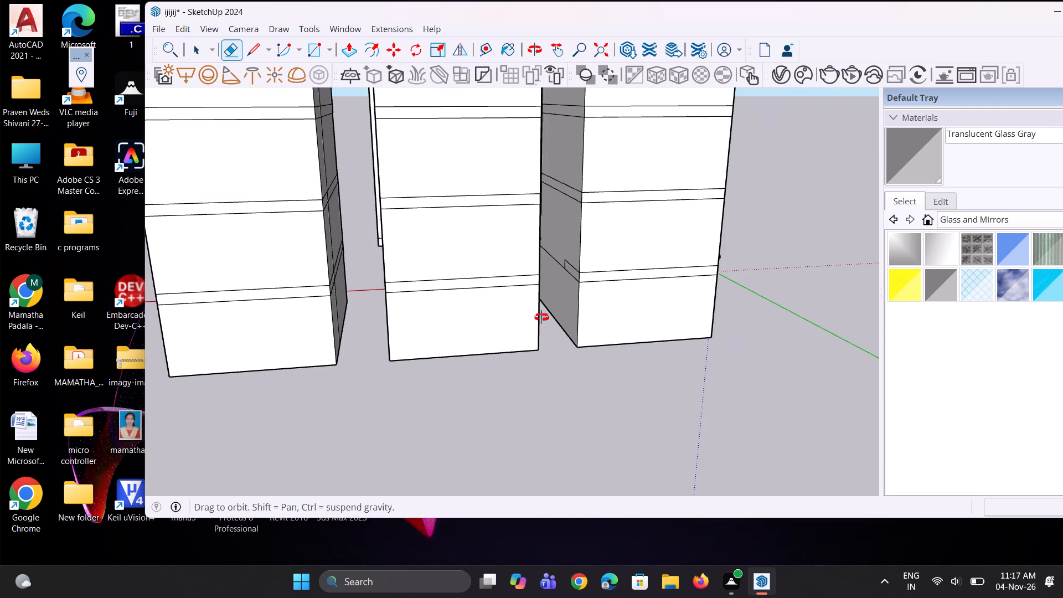
middle_drag(541, 317, 668, 334)
scroll(650, 329, down, 6)
middle_drag(637, 334, 727, 305)
scroll(727, 305, up, 1)
scroll(657, 427, down, 11)
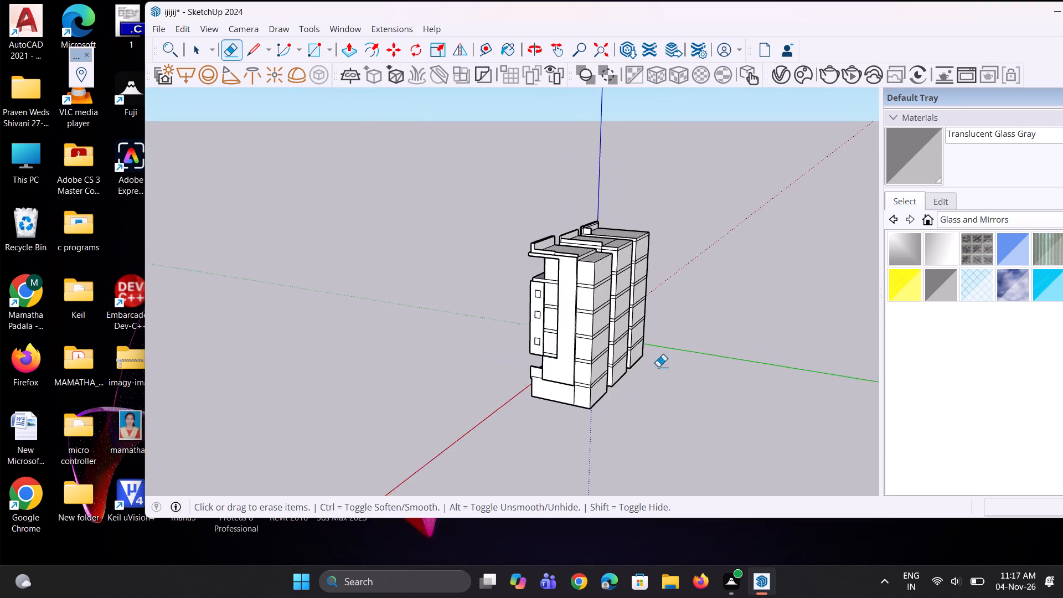
scroll(660, 365, up, 1)
middle_drag(661, 364, 754, 318)
scroll(513, 229, up, 4)
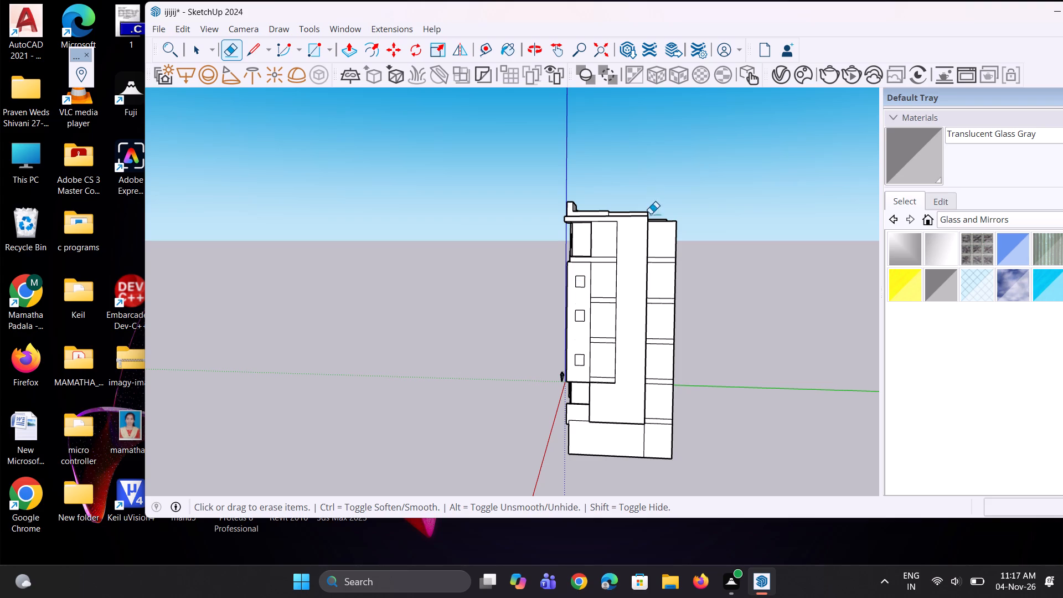
scroll(636, 275, down, 3)
middle_drag(626, 301, 646, 297)
scroll(646, 297, up, 3)
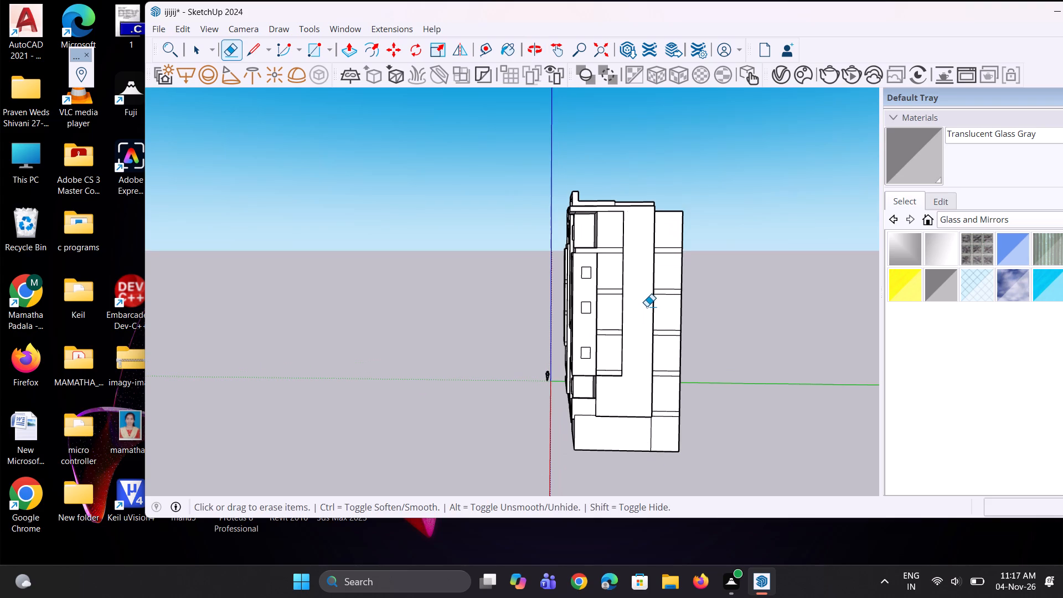
scroll(628, 227, up, 3)
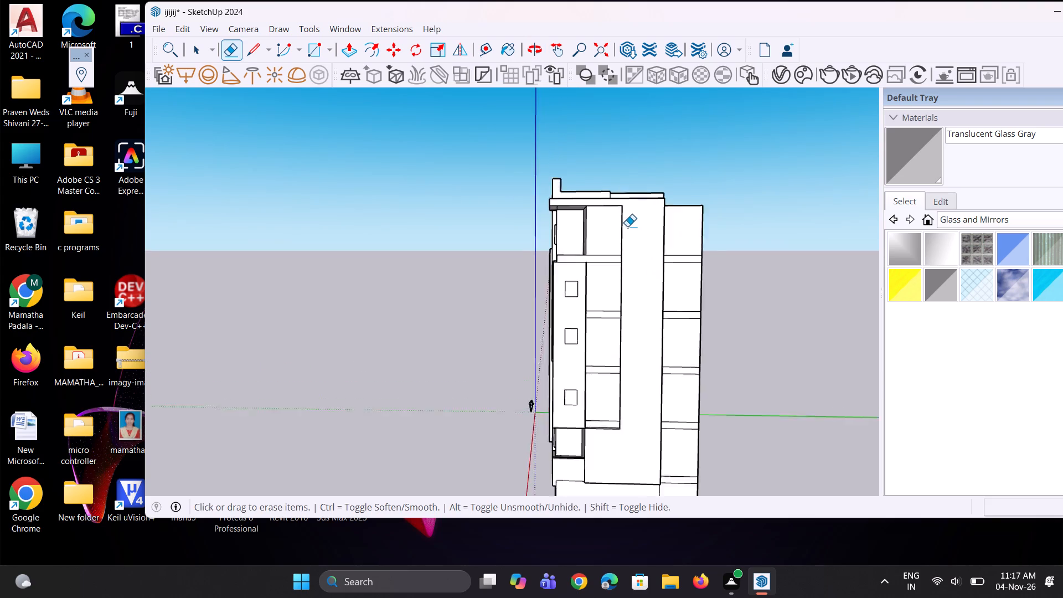
scroll(627, 226, up, 5)
middle_drag(627, 226, 658, 230)
scroll(656, 305, up, 2)
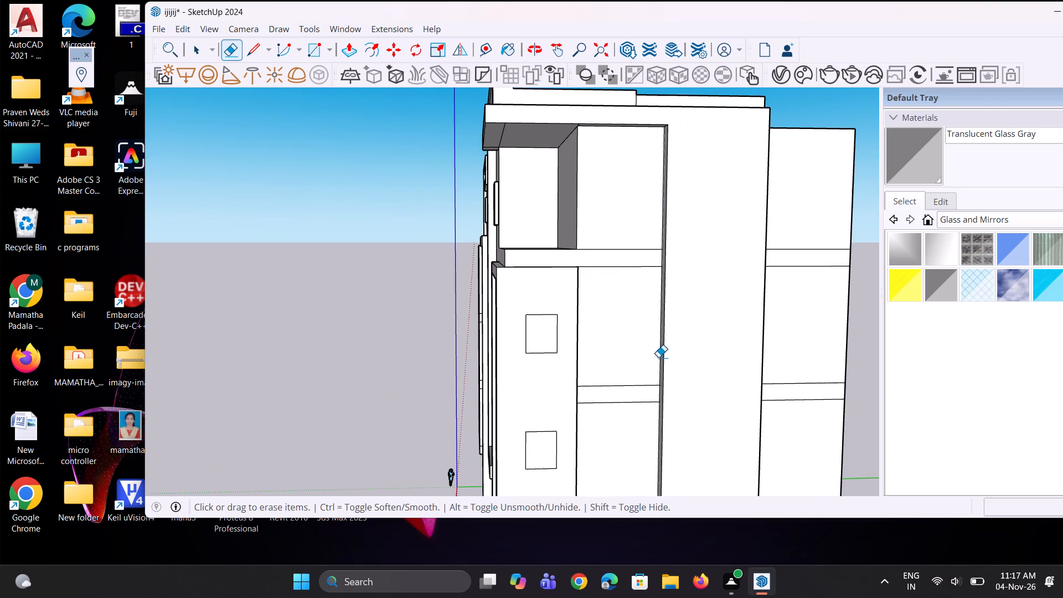
scroll(658, 357, up, 3)
middle_drag(658, 358, 683, 368)
scroll(680, 367, up, 1)
key(p)
scroll(692, 344, up, 6)
click(692, 344)
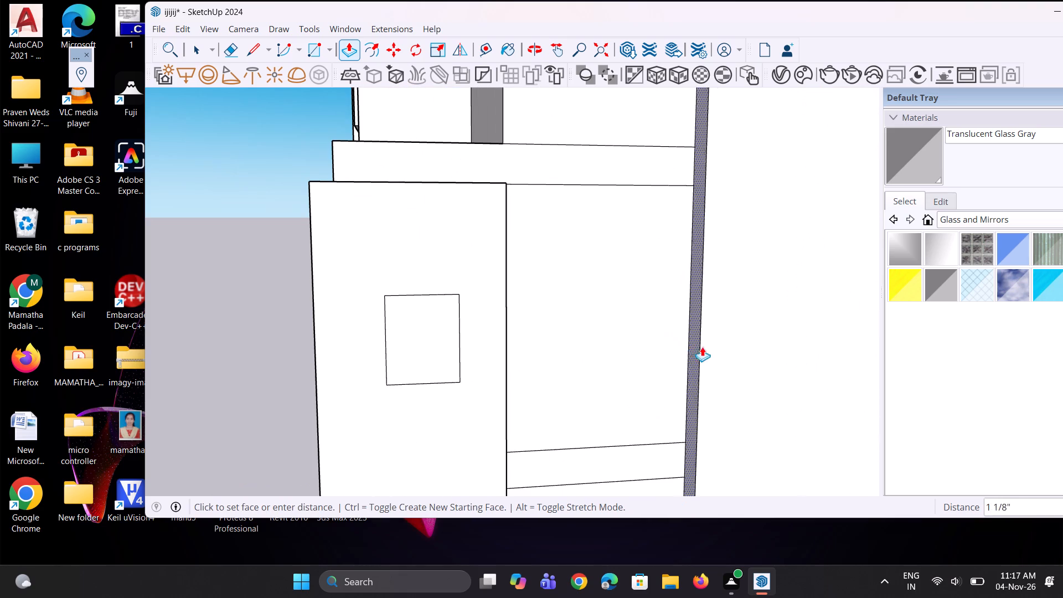
click(810, 383)
scroll(634, 324, down, 2)
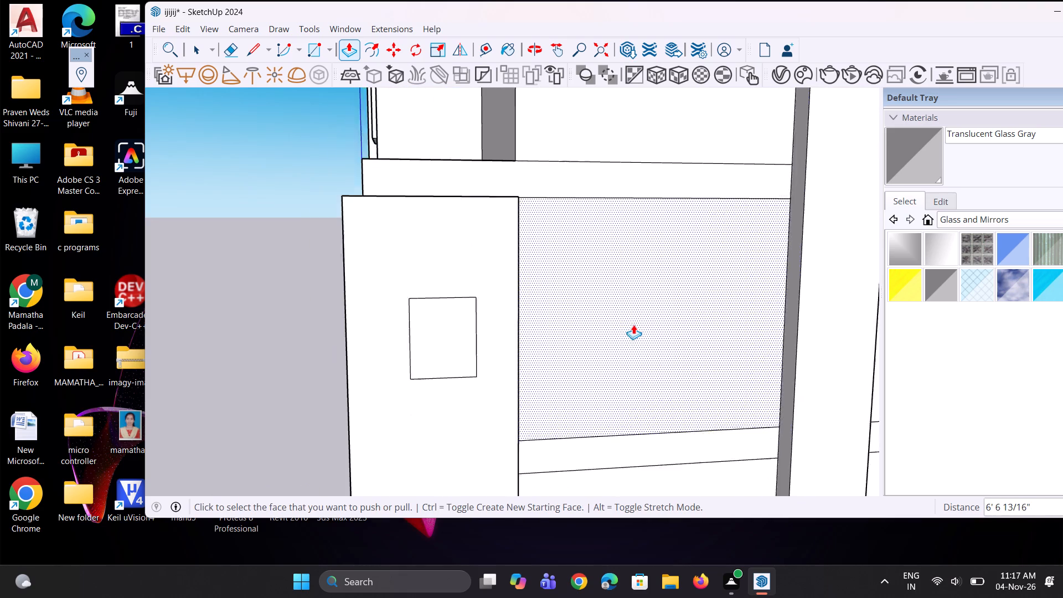
Pull the rear-side thin face of the same vertical frame strip outward by 3' 11 15/16" toward the tower's rear.
scroll(633, 324, down, 12)
middle_drag(829, 321, 654, 343)
scroll(539, 411, up, 2)
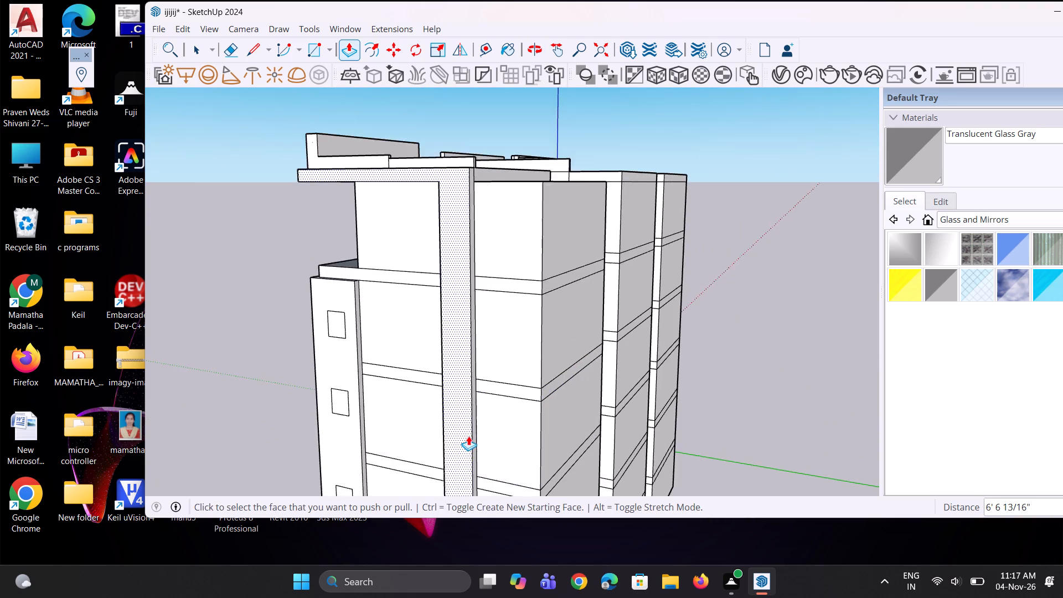
scroll(468, 436, up, 4)
click(478, 424)
click(512, 436)
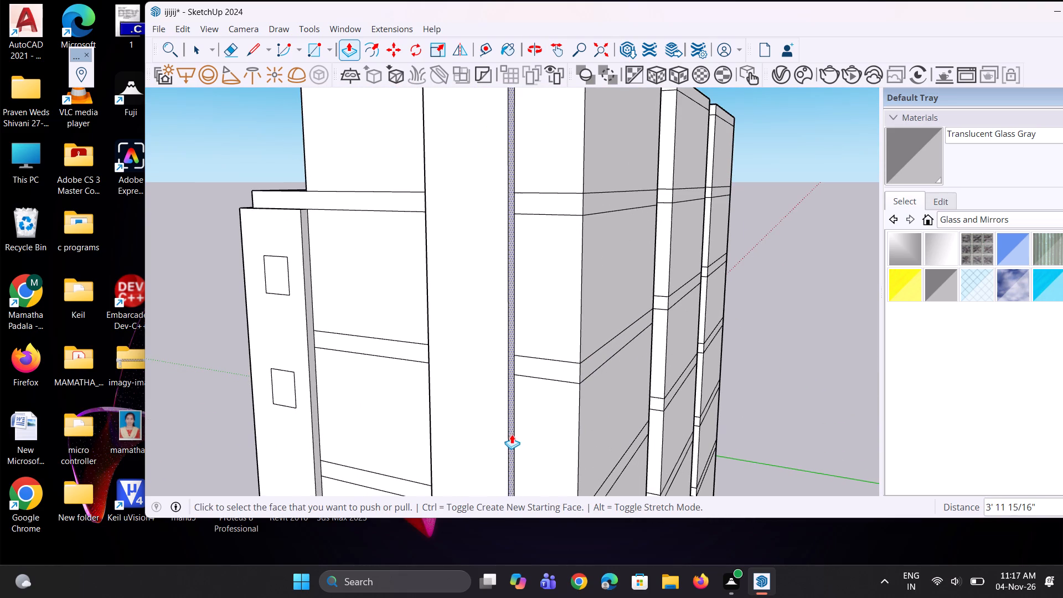
Draw a window rectangle about 4' 2" by 3' 8 1/2" on the top storey's side wall, between balcony and frame strip.
scroll(466, 406, down, 4)
middle_drag(465, 397, 557, 353)
scroll(636, 355, up, 3)
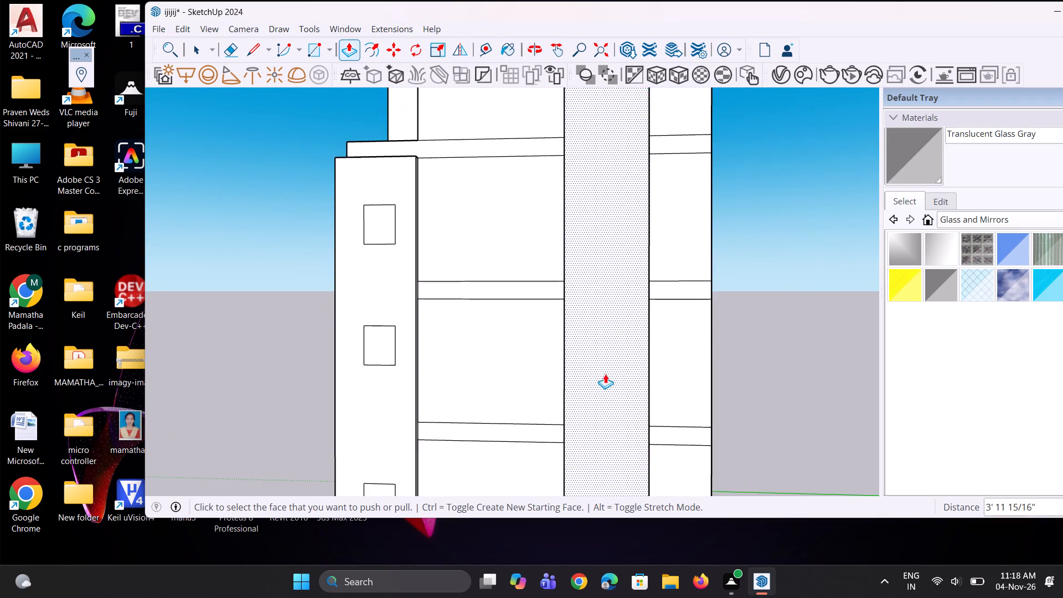
middle_drag(512, 377, 625, 403)
scroll(566, 423, down, 5)
scroll(606, 200, up, 3)
middle_drag(605, 199, 566, 193)
key(r)
scroll(555, 200, up, 5)
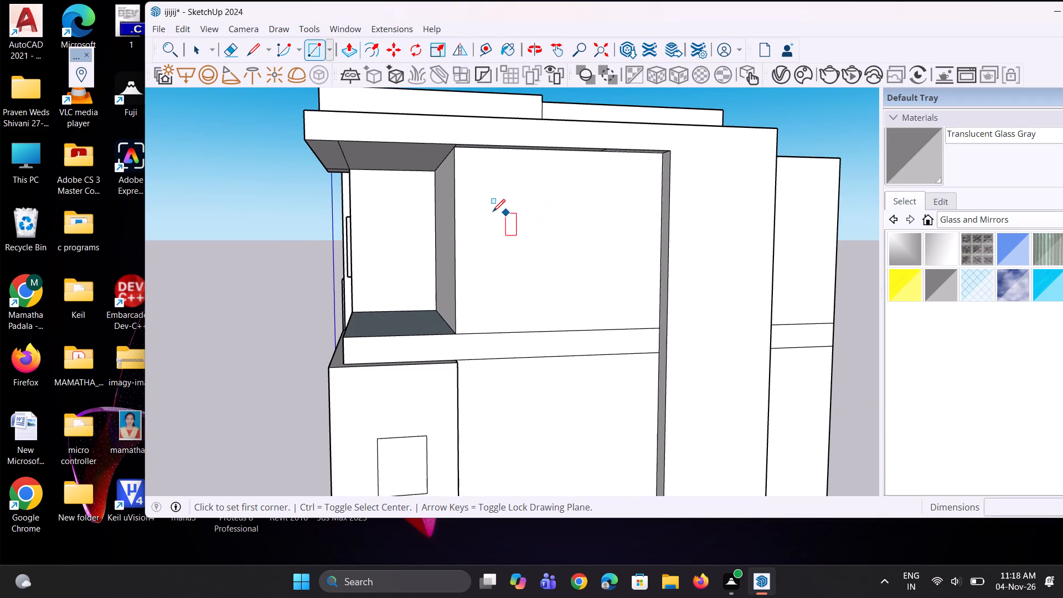
click(486, 210)
click(534, 265)
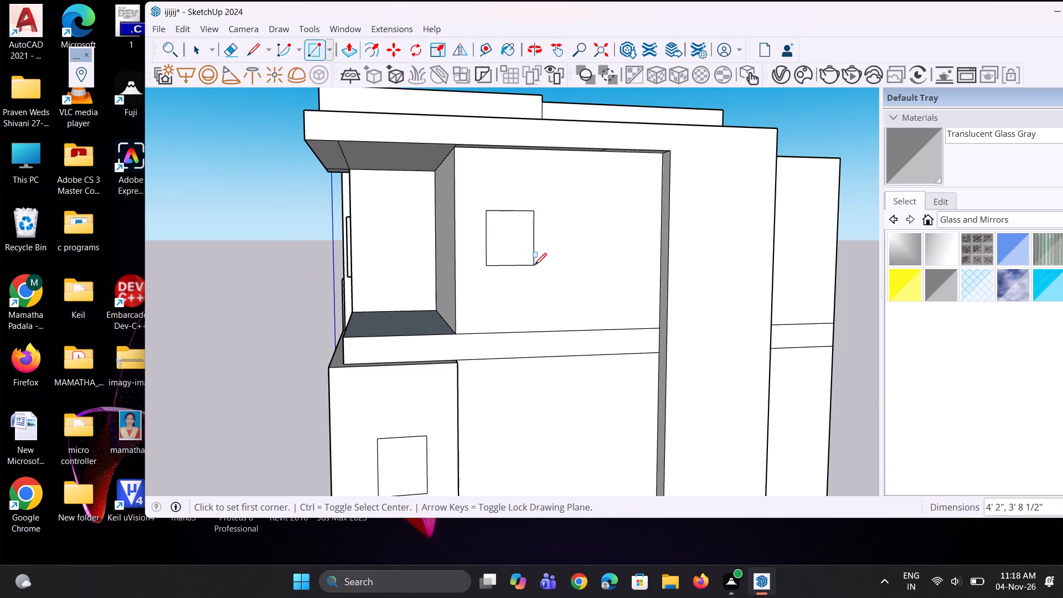
Copy the window rectangle about 8' 11 5/16" sideways along the top-storey wall toward the frame strip.
scroll(534, 265, up, 3)
key(space)
click(516, 244)
scroll(516, 244, up, 3)
key(comma)
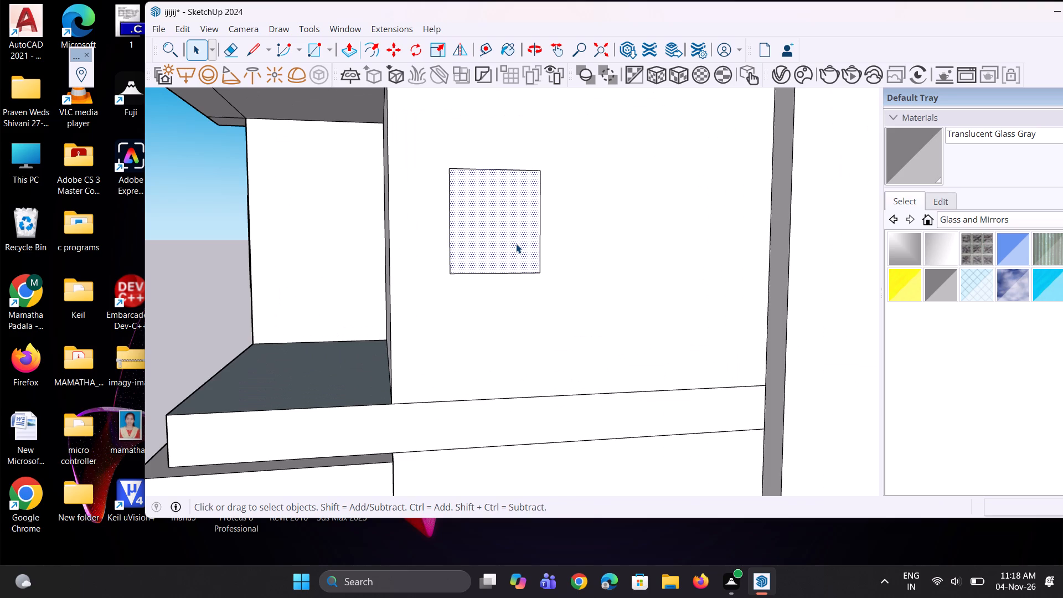
key(m)
scroll(516, 244, up, 2)
click(516, 244)
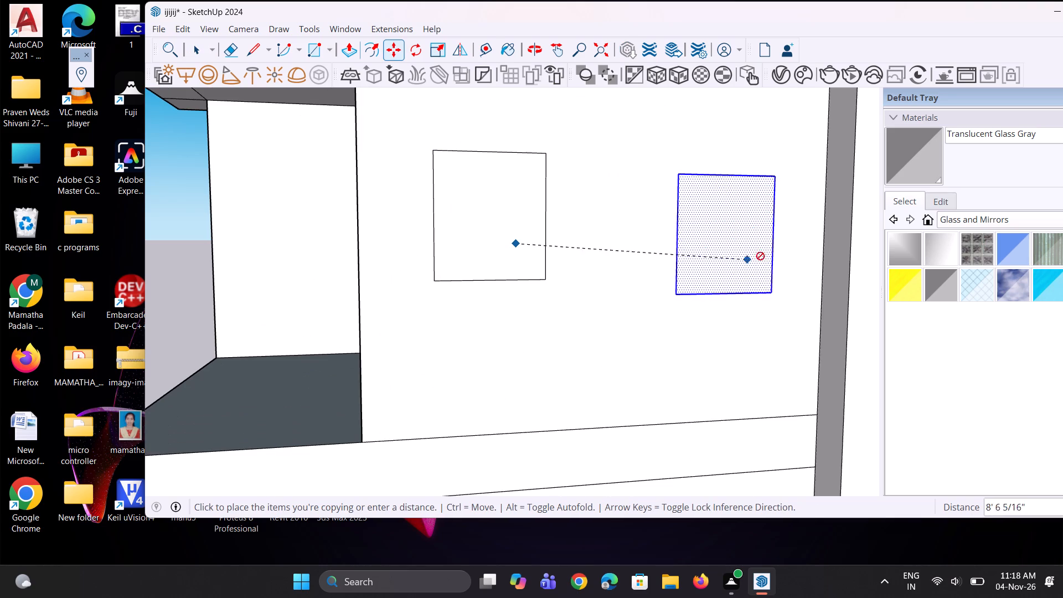
click(761, 240)
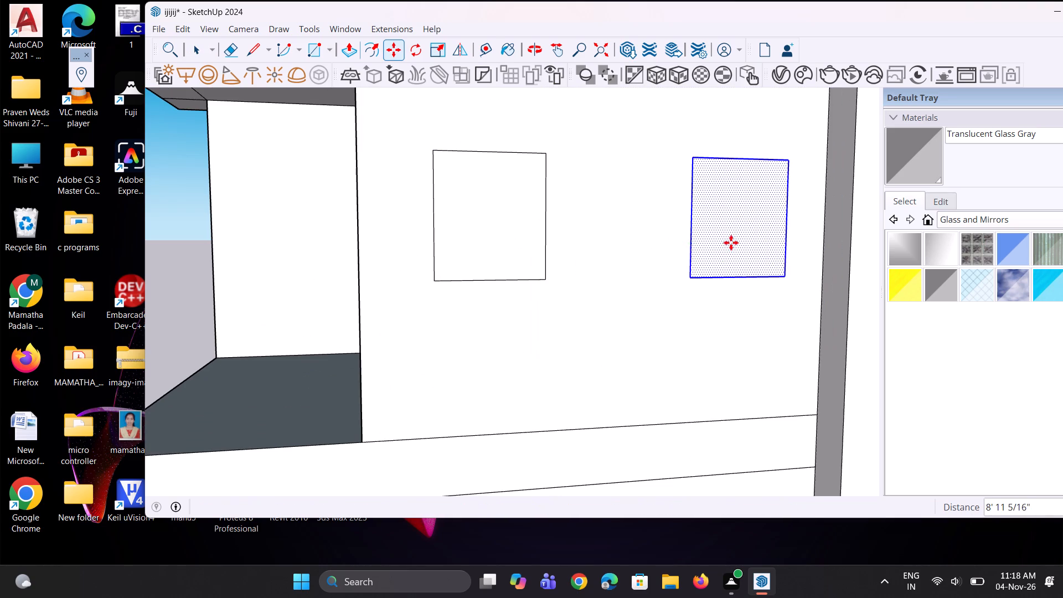
Move the copied window rectangle slightly back toward the first window.
scroll(549, 260, down, 8)
scroll(674, 242, up, 1)
middle_drag(674, 242, 657, 236)
scroll(617, 228, up, 3)
click(601, 225)
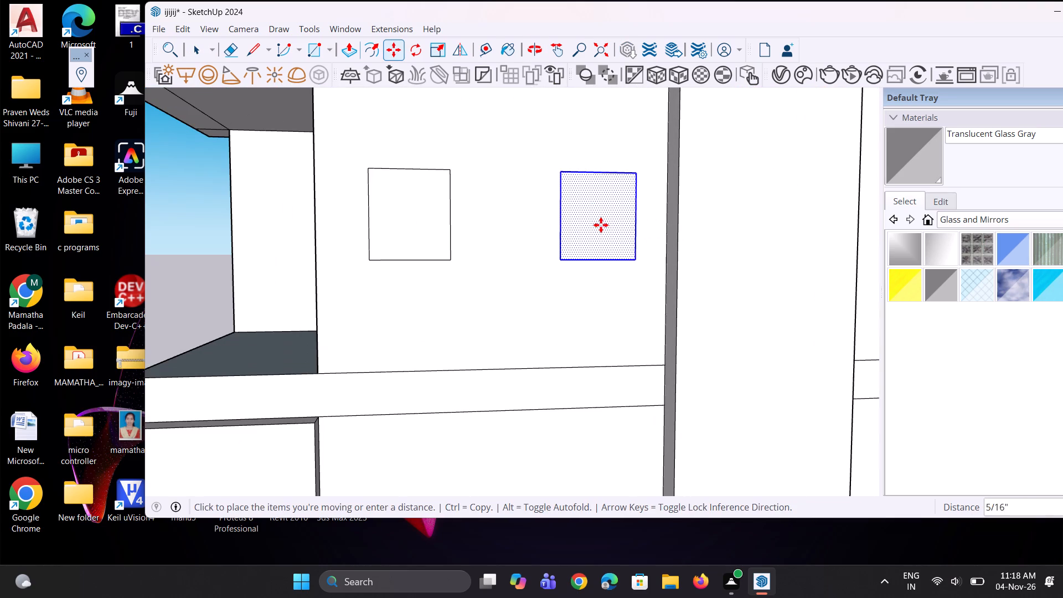
click(580, 221)
Copy the second top-storey window straight down 16' 2 3/4" onto the storey below.
scroll(561, 189, down, 9)
key(m)
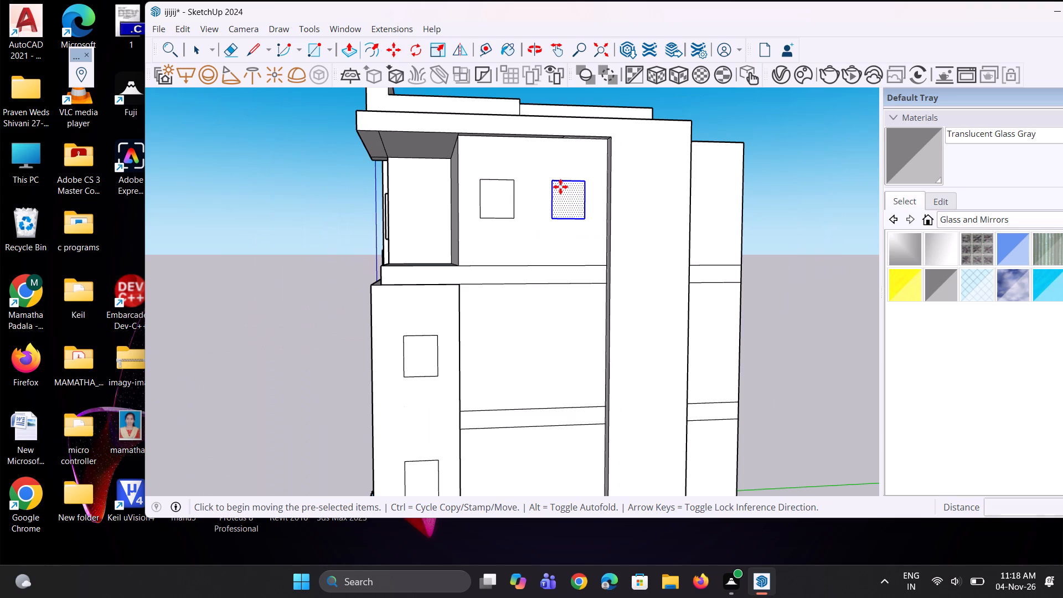
scroll(528, 158, down, 3)
scroll(534, 207, up, 6)
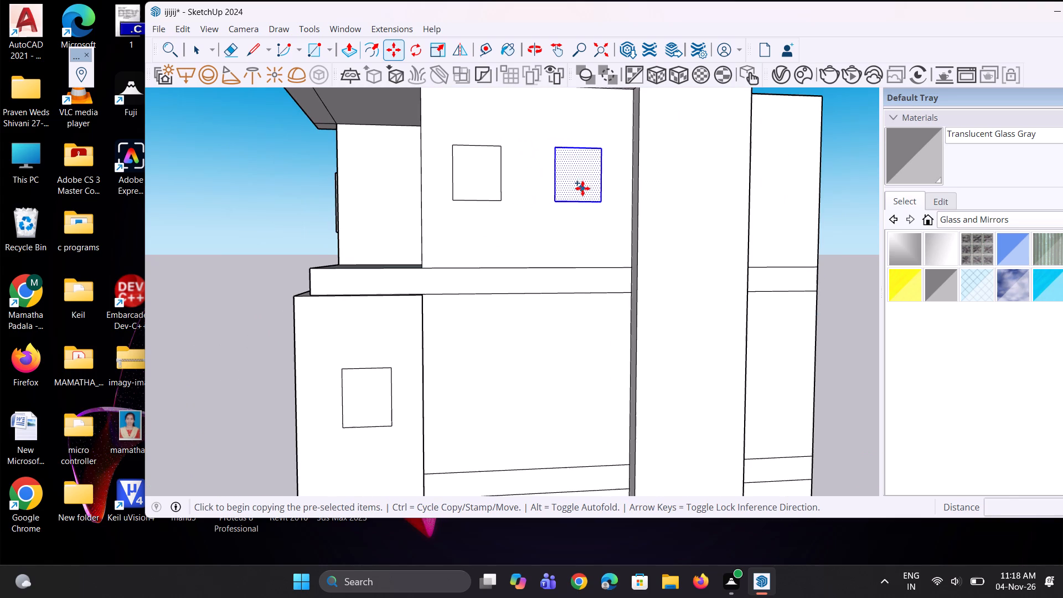
click(582, 187)
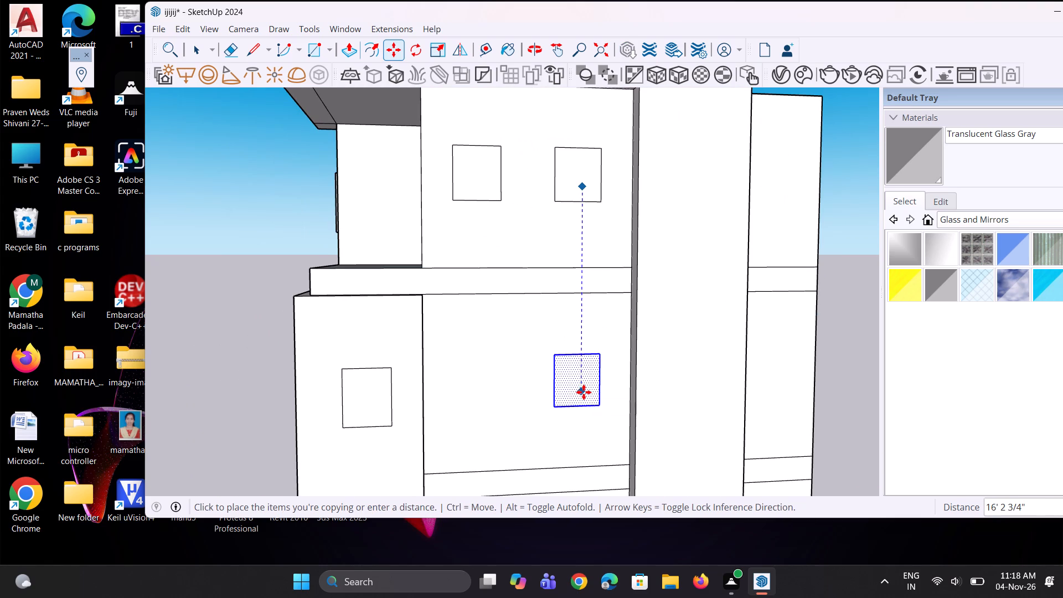
click(584, 392)
Copy the new window straight down 14' 3" onto the next lower storey.
scroll(534, 214, down, 13)
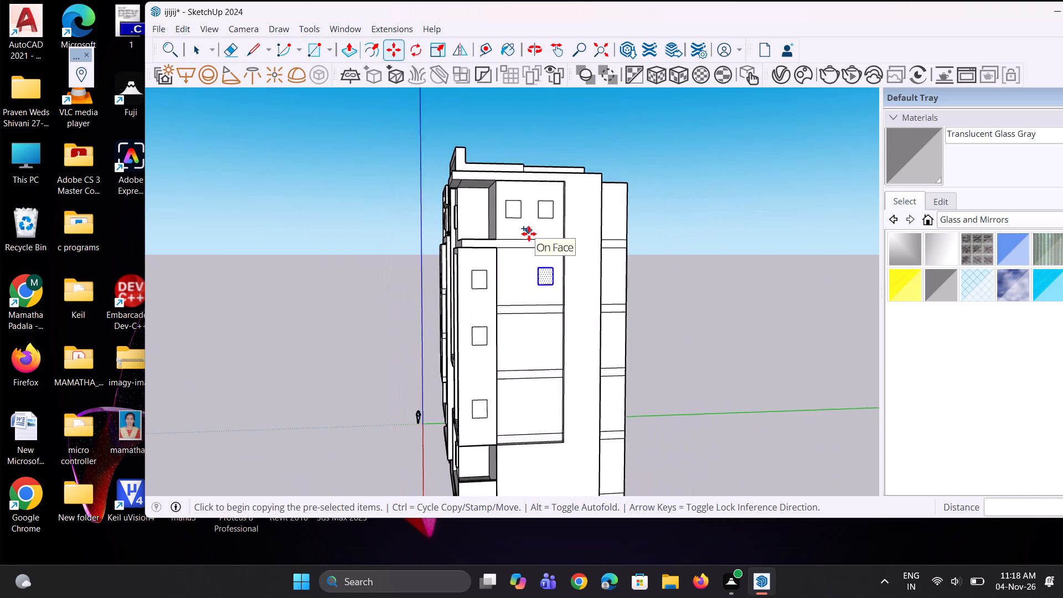
scroll(539, 283, up, 8)
click(545, 271)
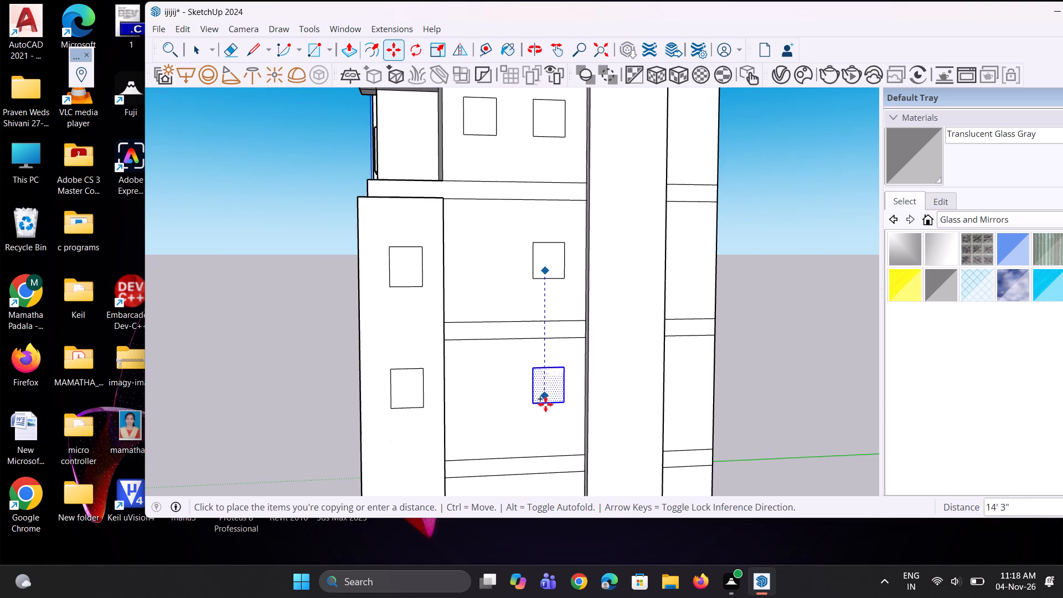
click(545, 404)
Copy the latest window straight down 16' 7 1/16" onto the following lower storey.
scroll(529, 287, down, 10)
scroll(531, 369, up, 5)
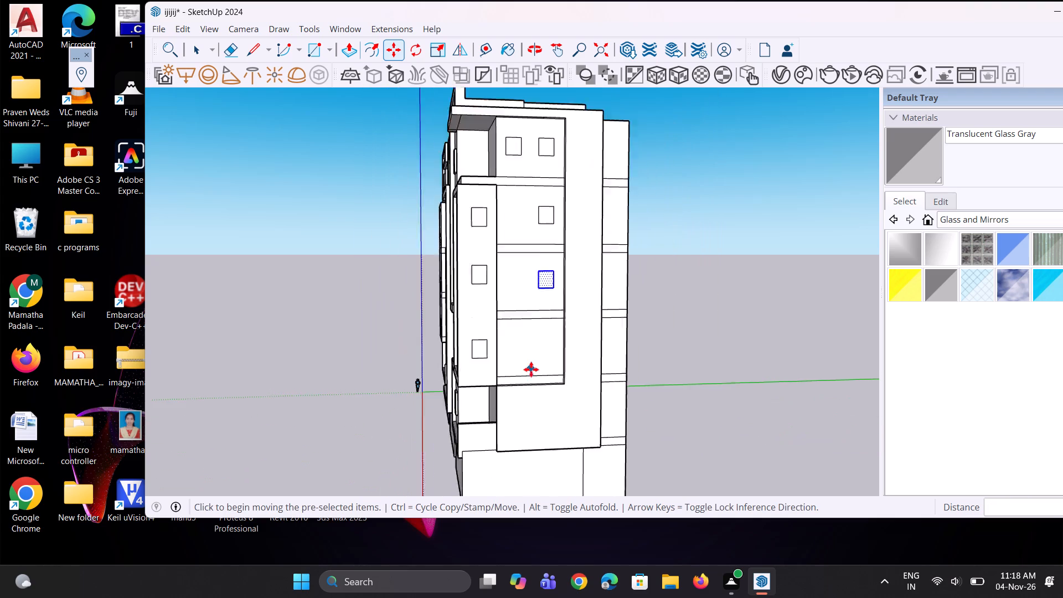
scroll(550, 294, up, 7)
click(546, 233)
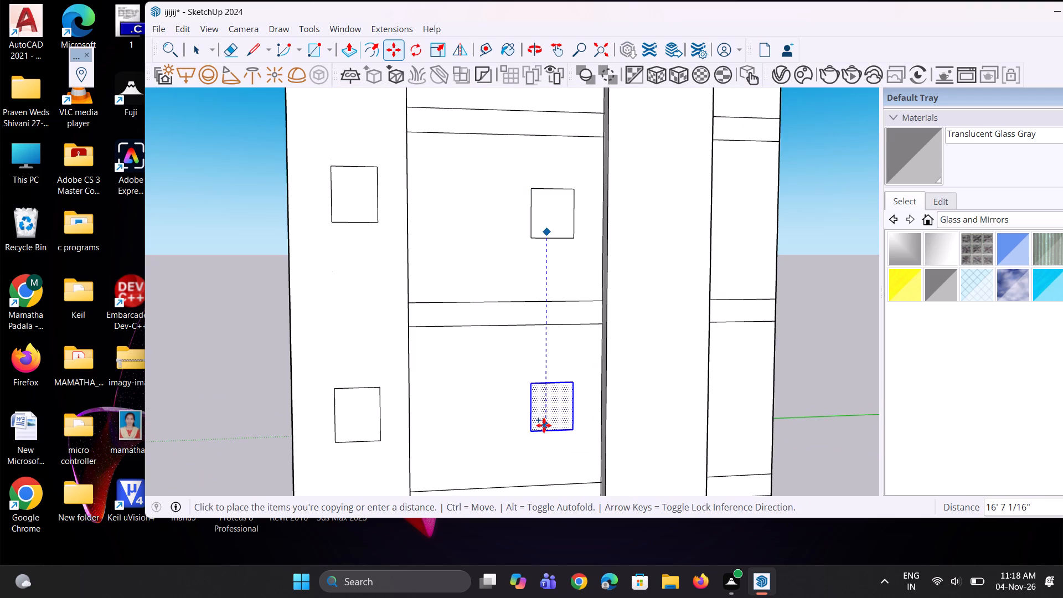
click(544, 425)
Copy the latest side-wall window about 14' 6" down onto the lowest storey's wall below the recessed bay.
scroll(523, 422, down, 8)
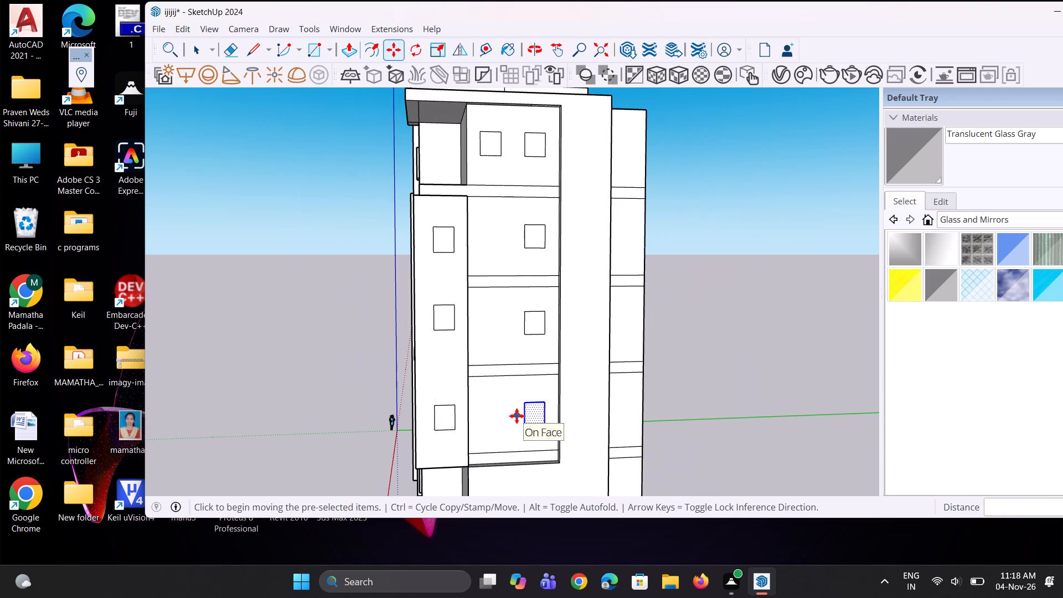
middle_drag(517, 415, 499, 409)
scroll(499, 409, up, 6)
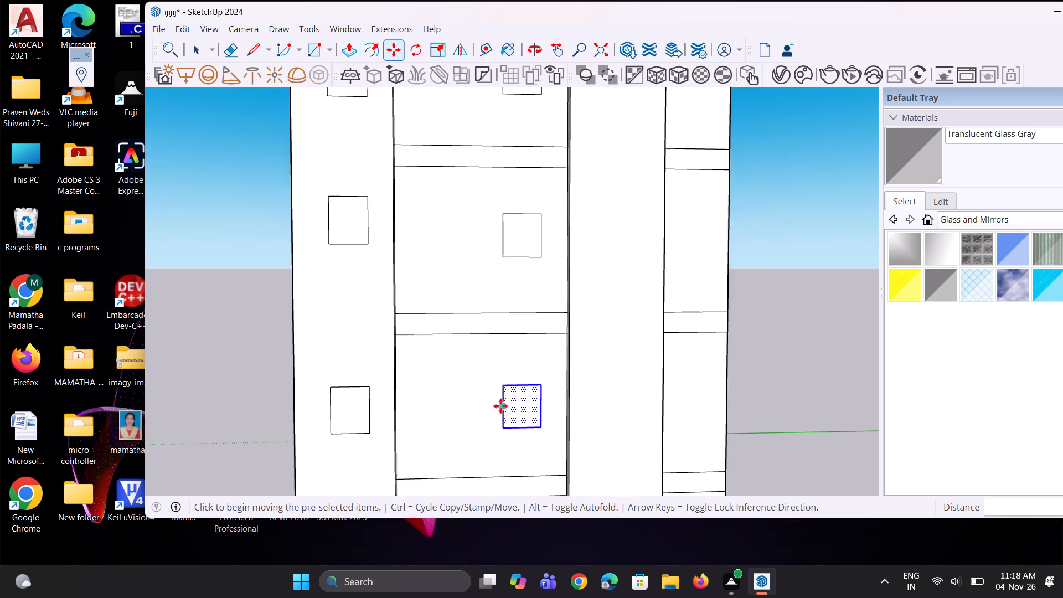
scroll(501, 406, up, 3)
scroll(512, 400, down, 5)
scroll(499, 348, down, 10)
middle_drag(502, 394, 504, 365)
scroll(506, 366, up, 5)
click(513, 340)
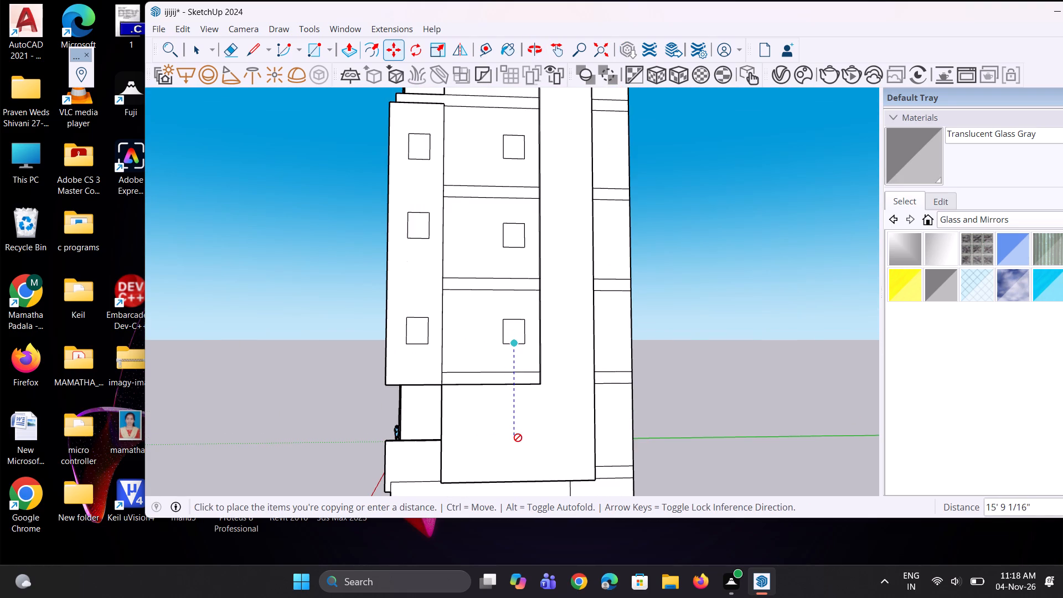
click(533, 429)
Reposition the lowest-storey window about 2' 1" sideways toward the window column above and 1' 3 1/2" down.
scroll(528, 430, up, 2)
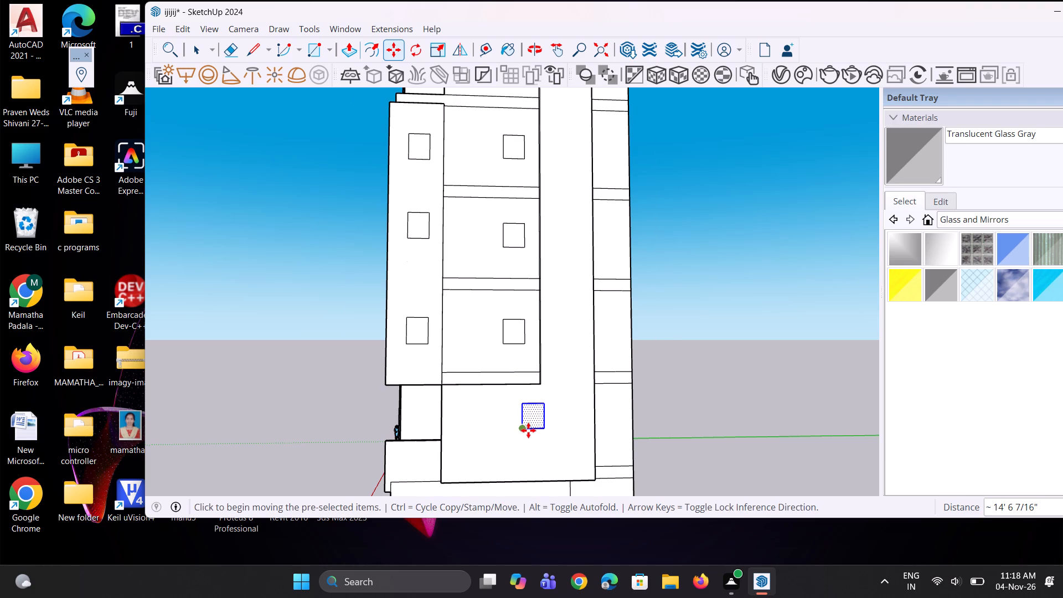
scroll(528, 430, up, 6)
click(533, 416)
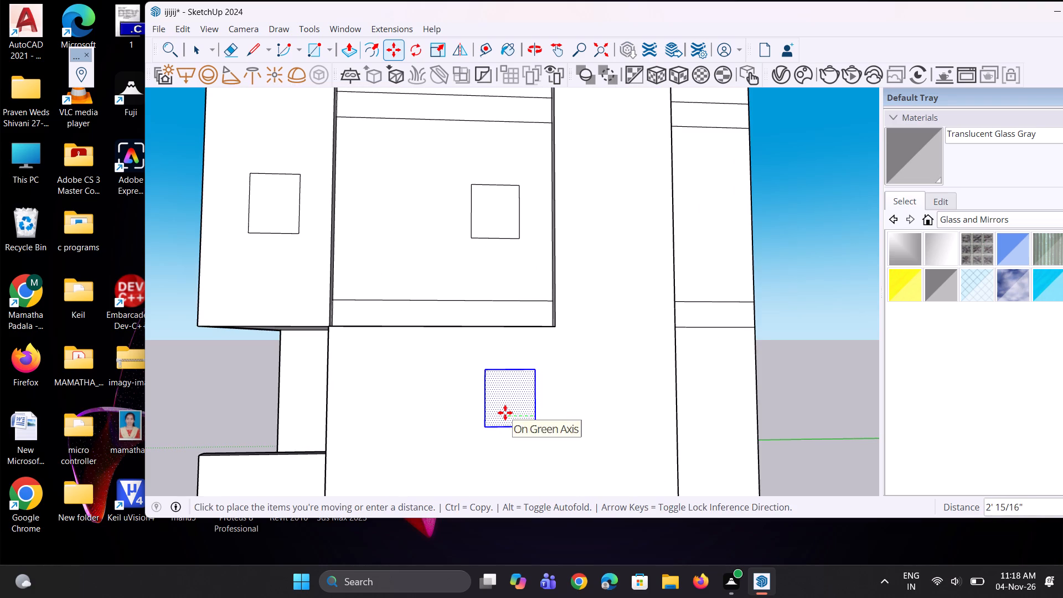
click(505, 413)
scroll(505, 413, up, 6)
click(505, 413)
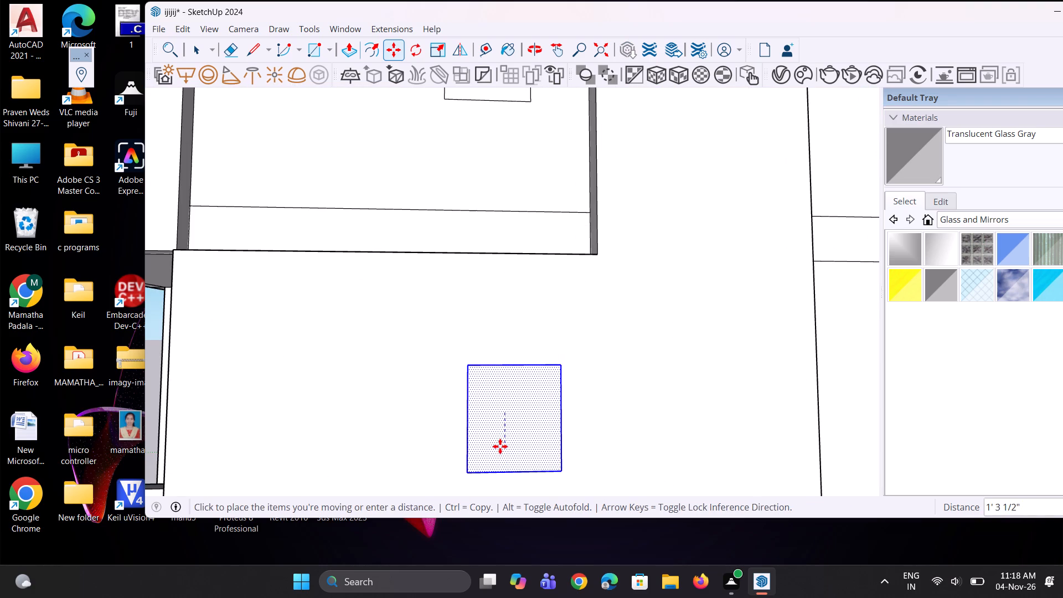
click(500, 446)
Copy the lowest-storey window about 8' 9" sideways along the wall toward the projecting block.
scroll(497, 422, down, 8)
scroll(519, 420, up, 6)
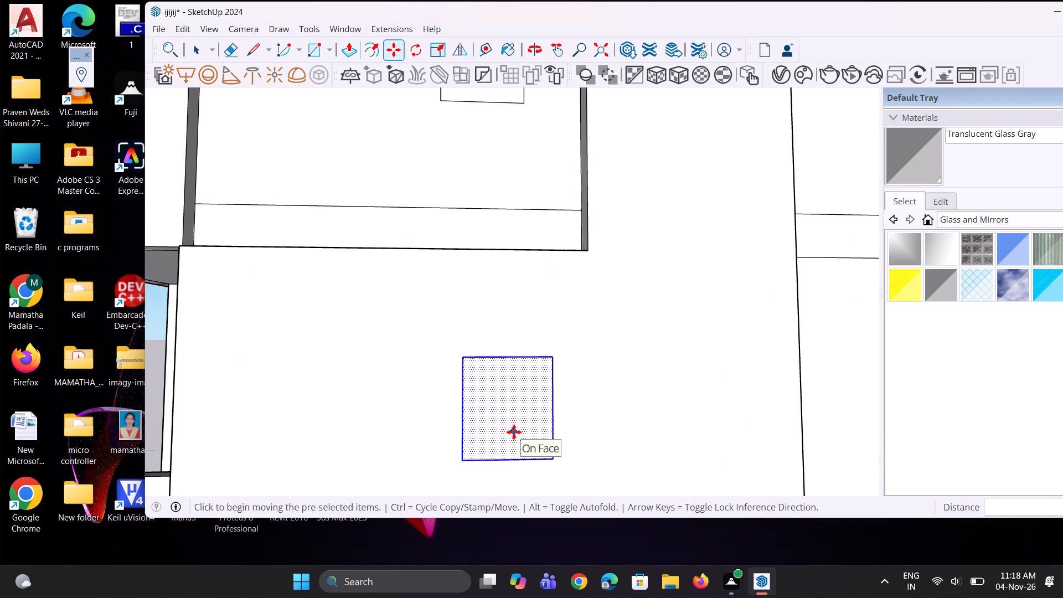
drag(514, 432, 503, 427)
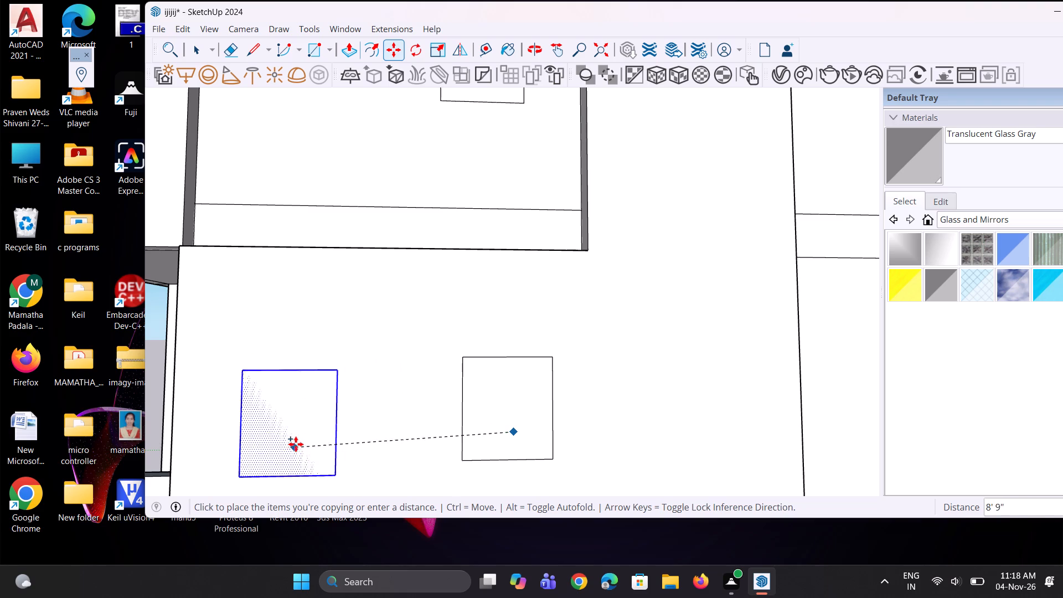
click(299, 435)
Move the new side copy on the lowest storey straight down 2' 3 3/16".
scroll(413, 434, down, 10)
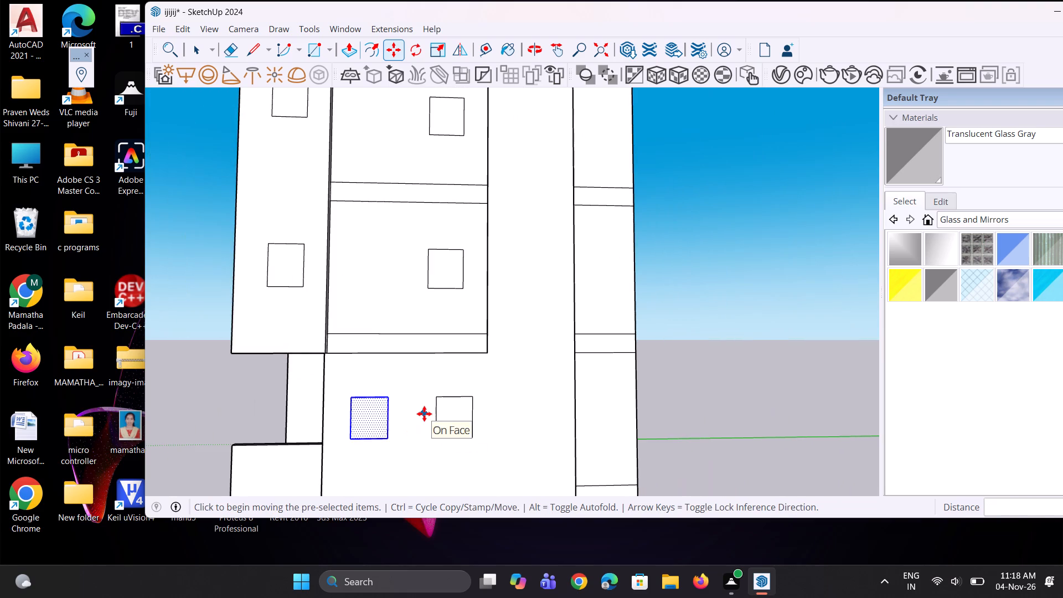
scroll(468, 360, down, 9)
scroll(433, 379, up, 9)
click(429, 363)
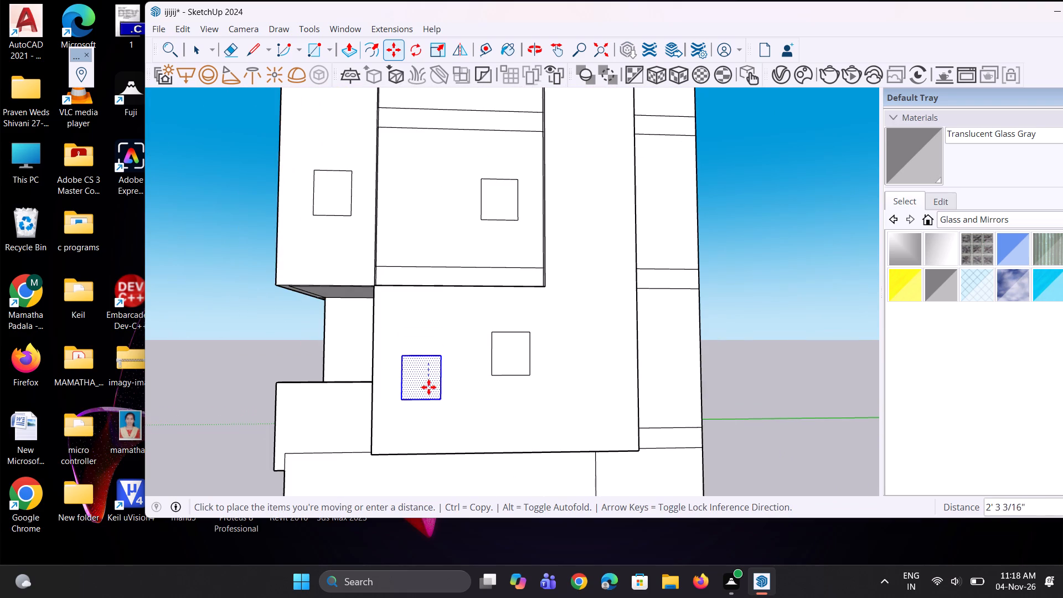
click(429, 387)
Move the lowest storey's other window straight down 2' 3 1/4" to line up with its copy.
click(512, 359)
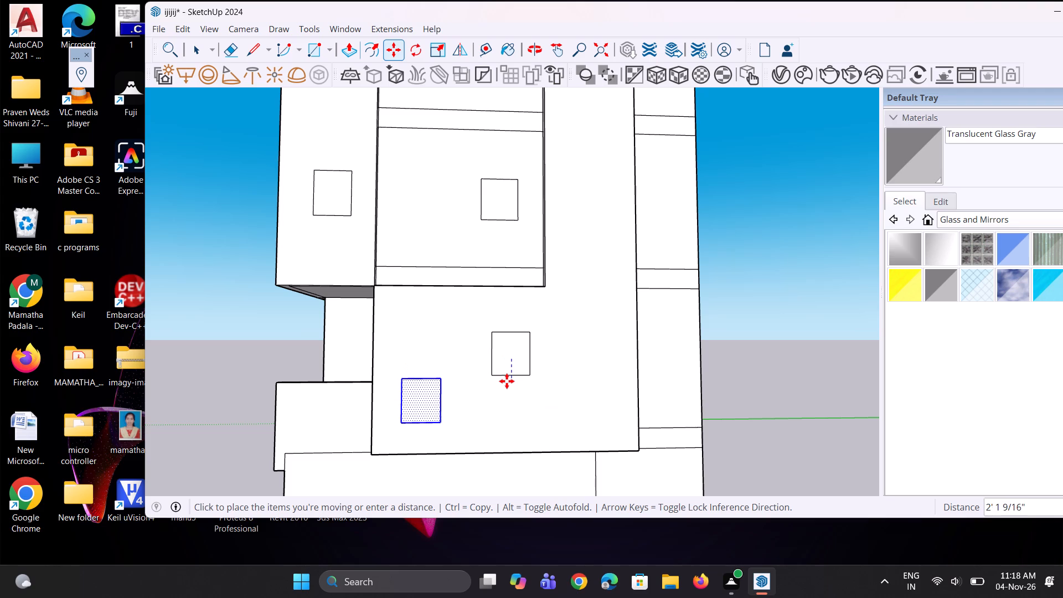
key(Escape)
key(space)
click(505, 360)
scroll(505, 360, up, 4)
key(m)
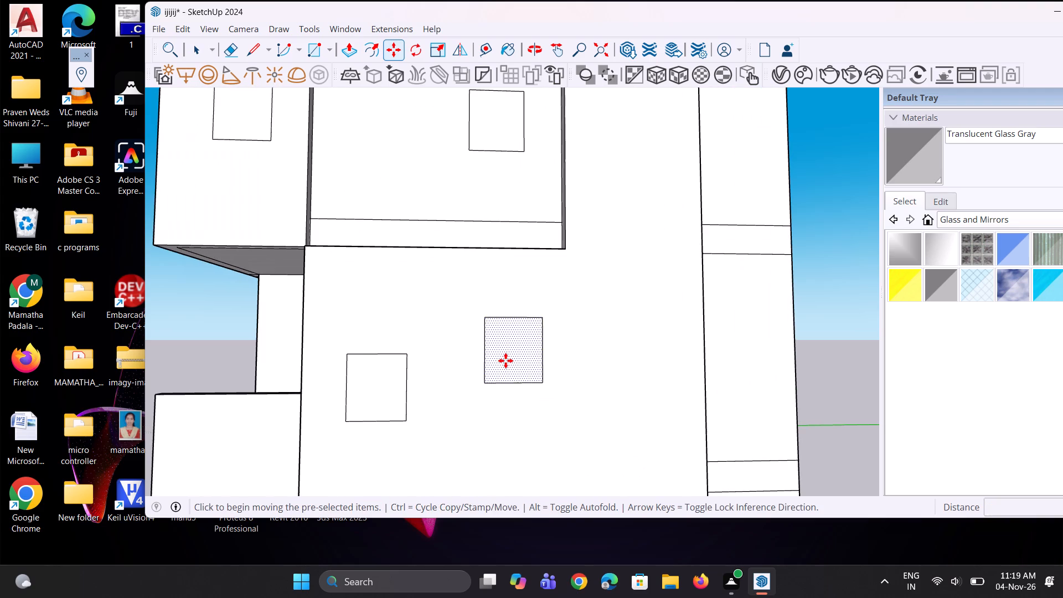
click(505, 360)
click(506, 396)
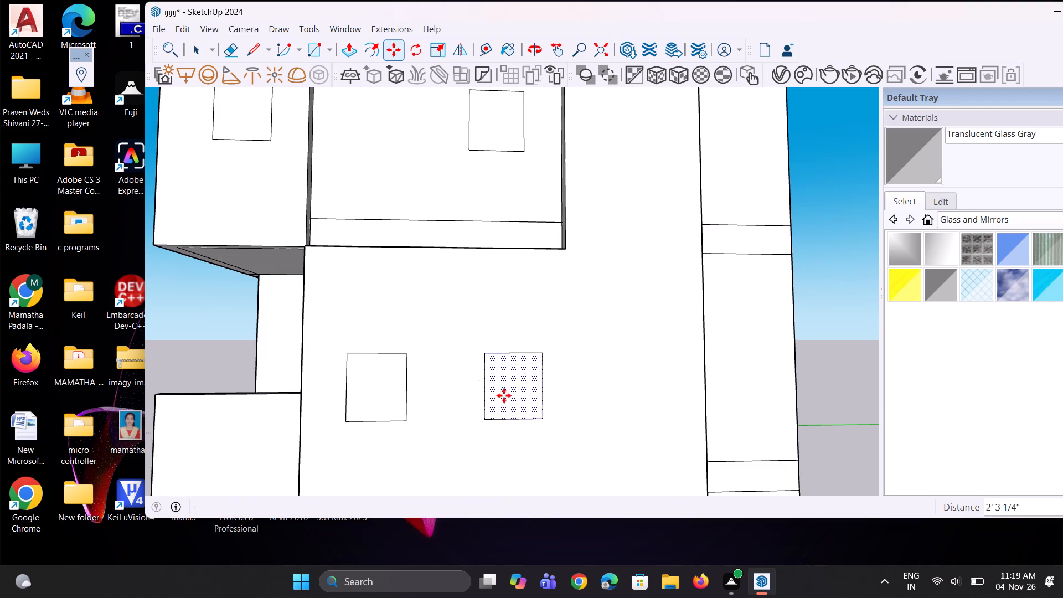
scroll(468, 387, down, 10)
key(space)
key(space)
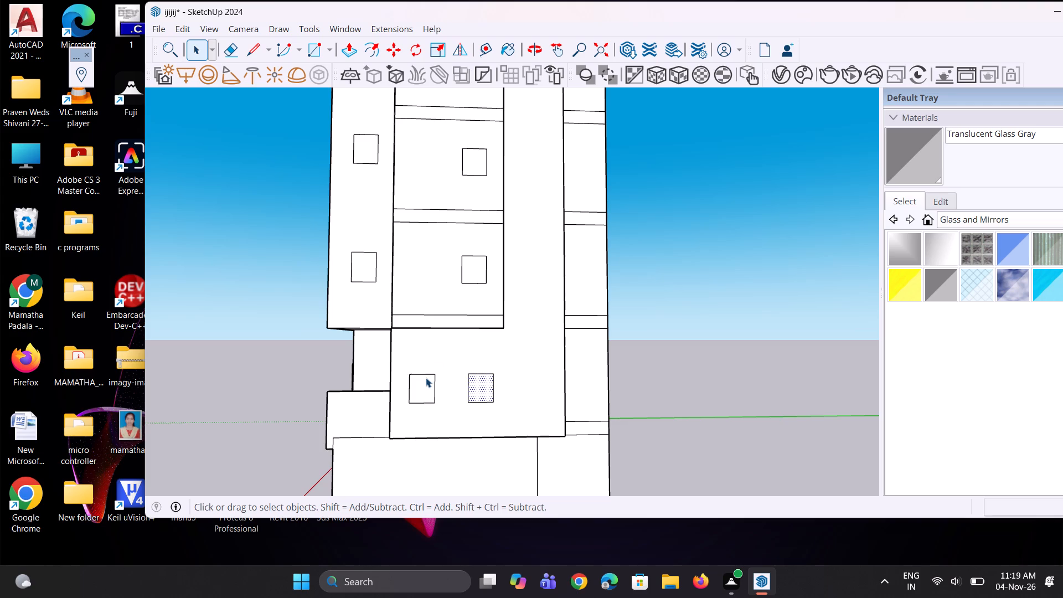
Examine the window layout over the full height of the tower's side wall.
scroll(434, 366, down, 11)
scroll(452, 234, up, 9)
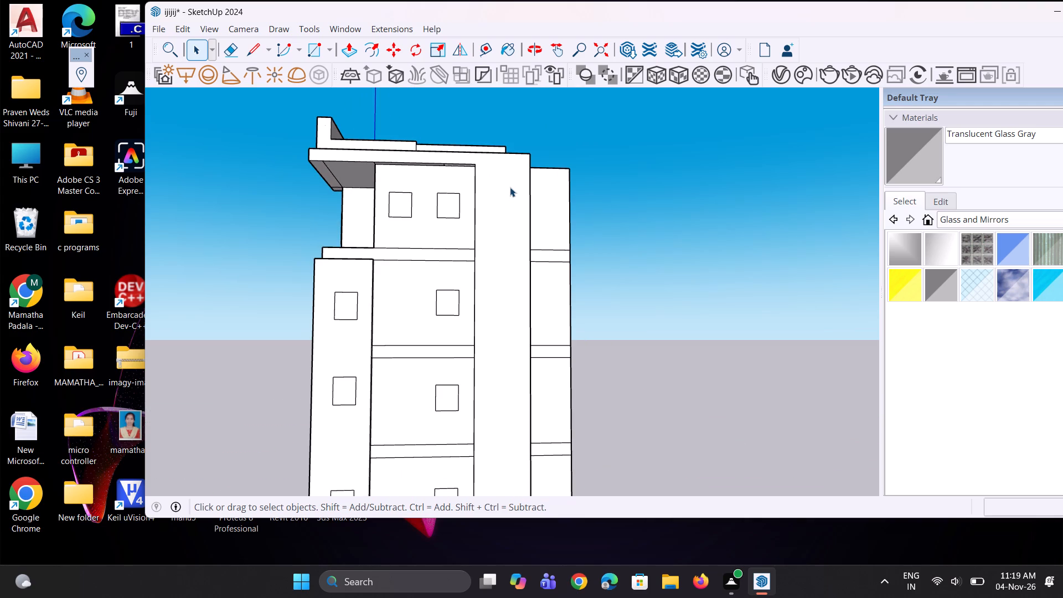
scroll(510, 187, up, 1)
scroll(512, 184, down, 2)
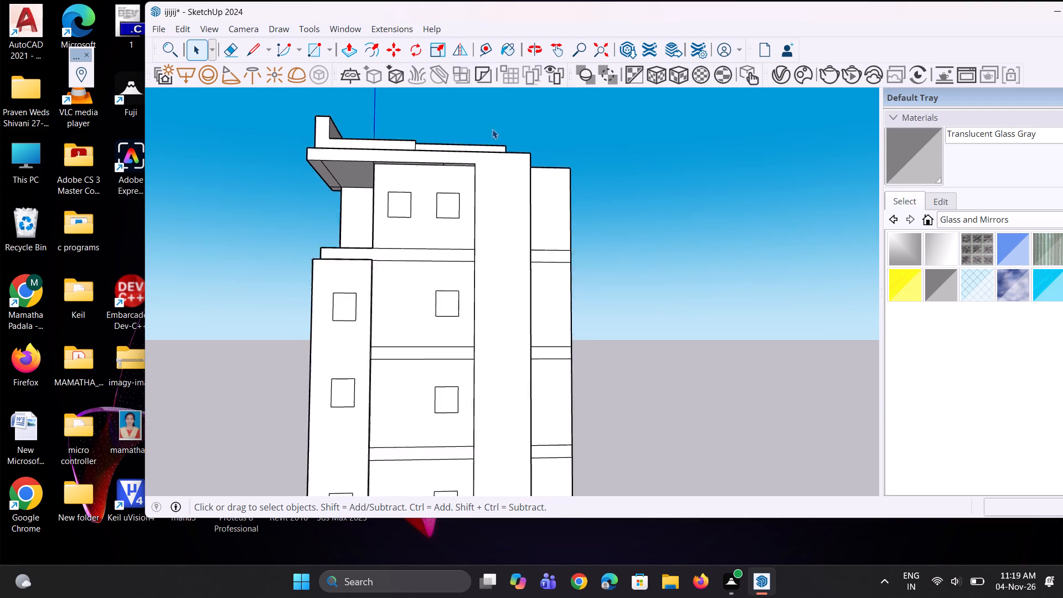
scroll(492, 129, down, 8)
scroll(513, 124, up, 4)
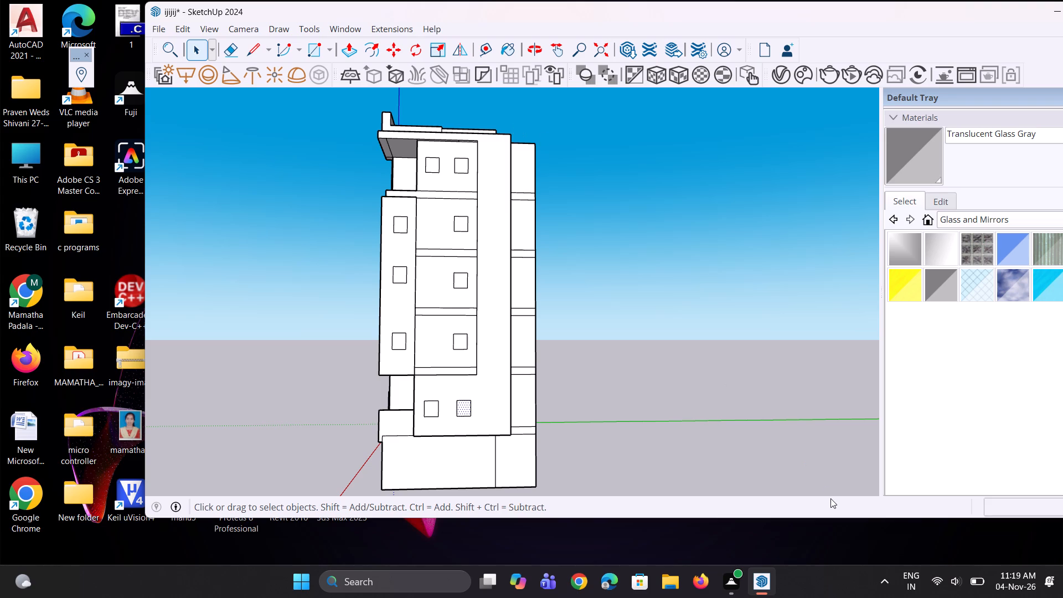
scroll(830, 498, down, 4)
scroll(814, 345, up, 2)
scroll(554, 102, up, 4)
scroll(623, 369, down, 5)
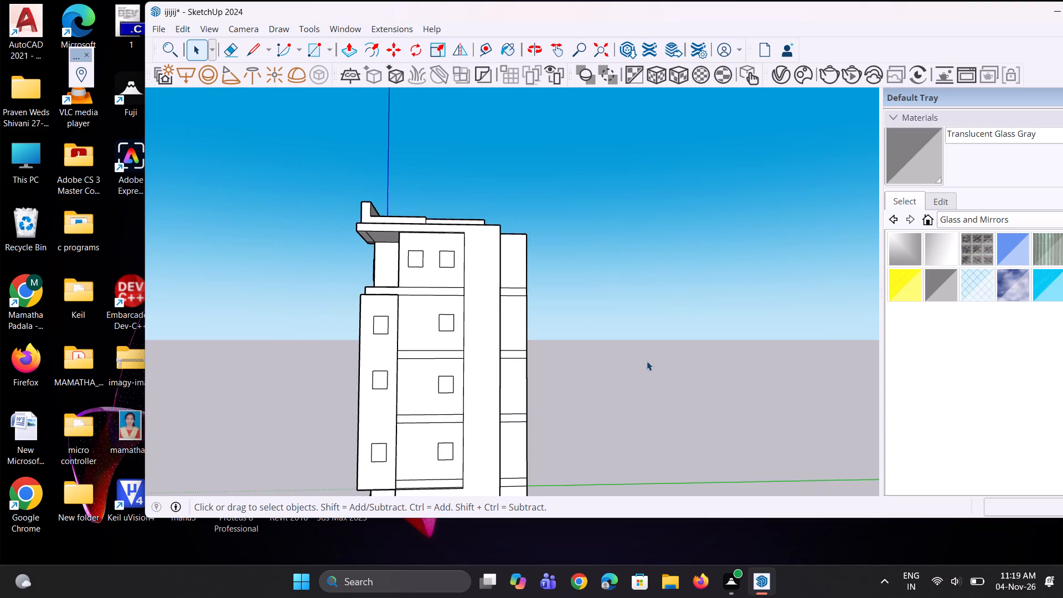
Draw a window rectangle about 4' 11" by 4' 4" on the vertical frame strip beside the top-storey windows.
scroll(487, 290, up, 3)
key(r)
scroll(447, 267, up, 8)
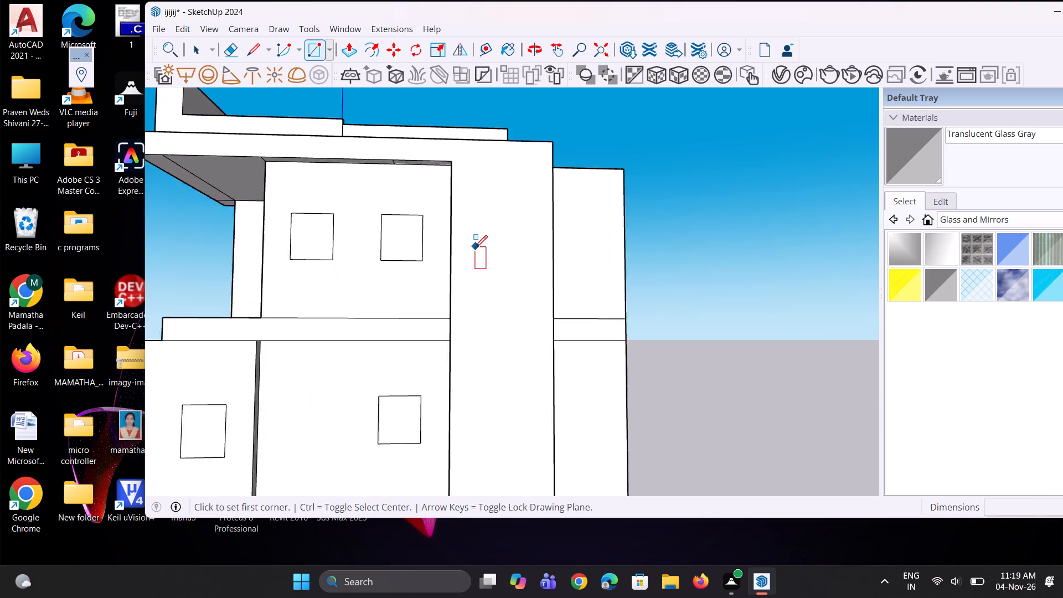
scroll(475, 248, up, 2)
click(472, 216)
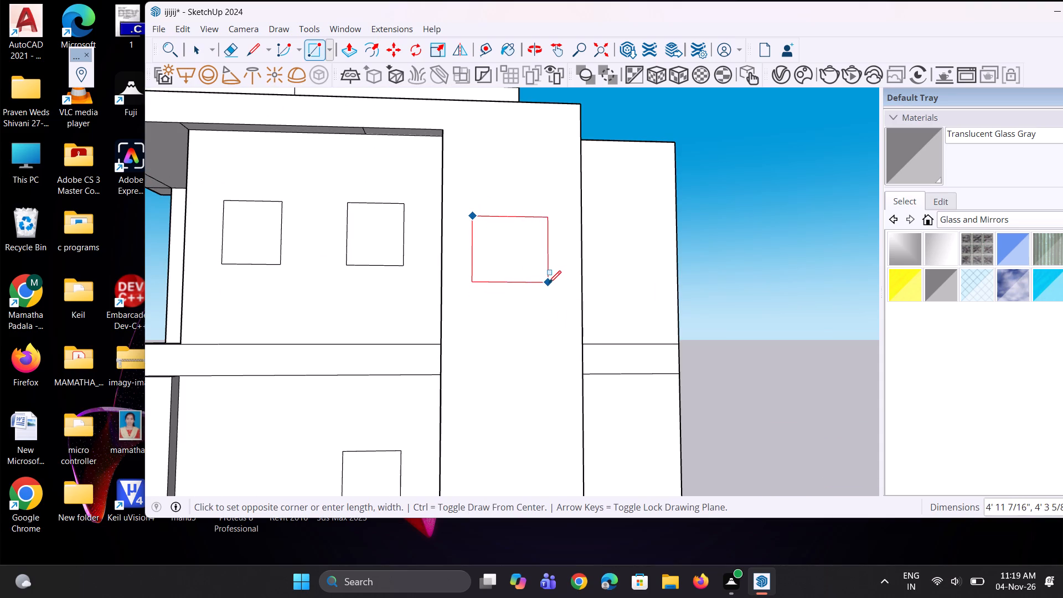
click(549, 283)
Copy the frame strip's window rectangle straight down beside the next storey's window.
scroll(549, 283, down, 5)
key(n)
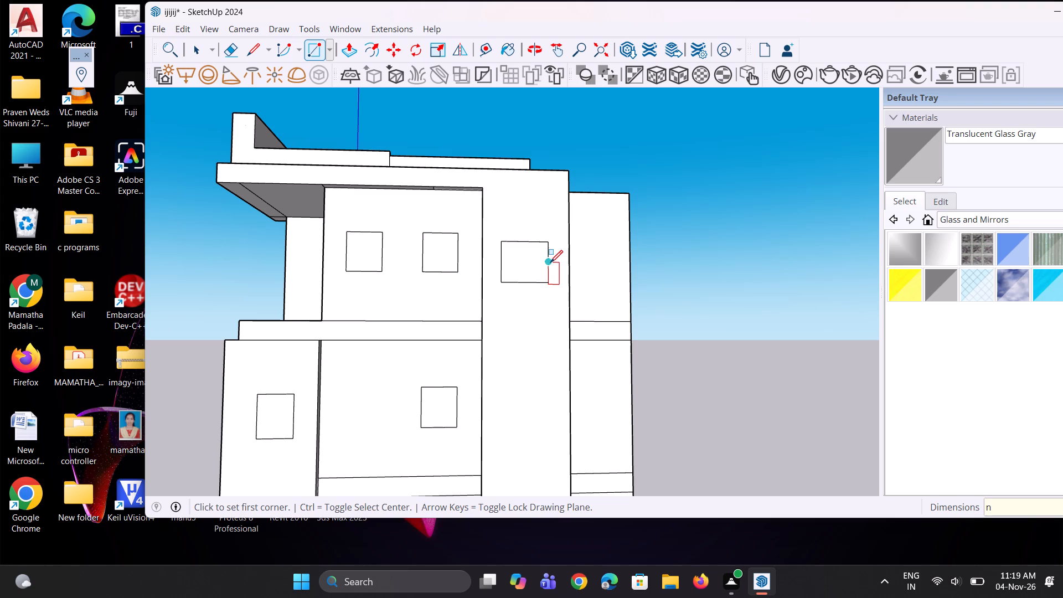
scroll(536, 208, down, 4)
key(space)
scroll(518, 264, up, 3)
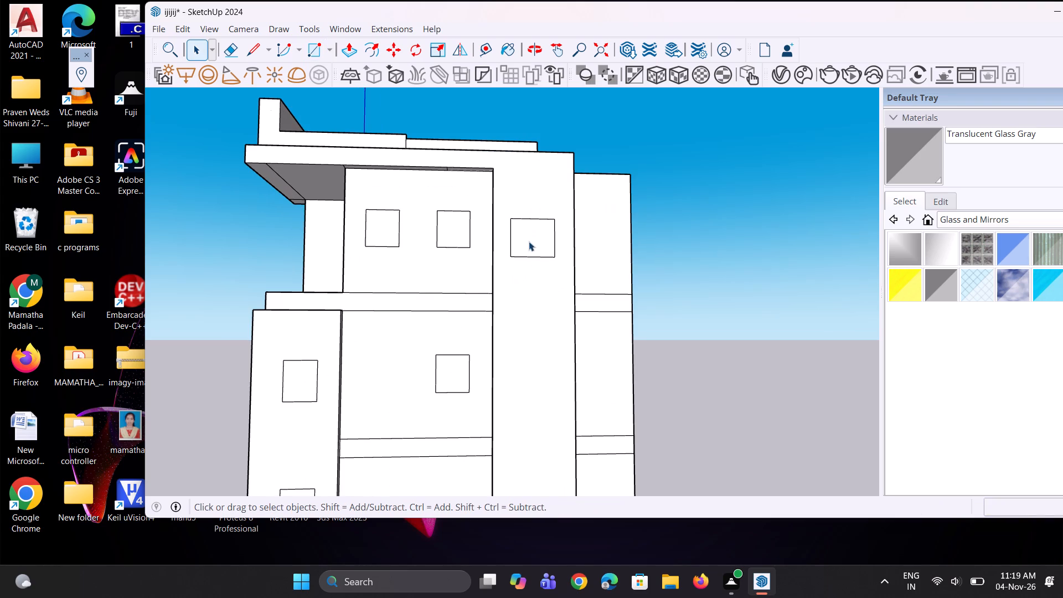
click(529, 241)
key(m)
scroll(529, 235, down, 5)
click(531, 241)
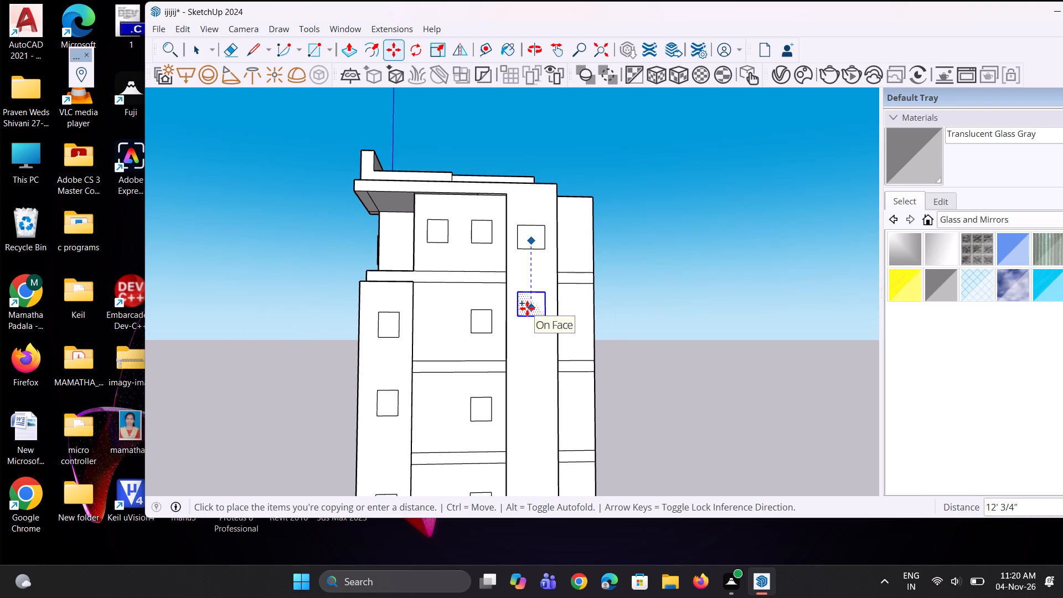
click(529, 324)
Copy the frame strip's second window straight down 15' 1 1/16" onto the storey below.
scroll(529, 324, up, 2)
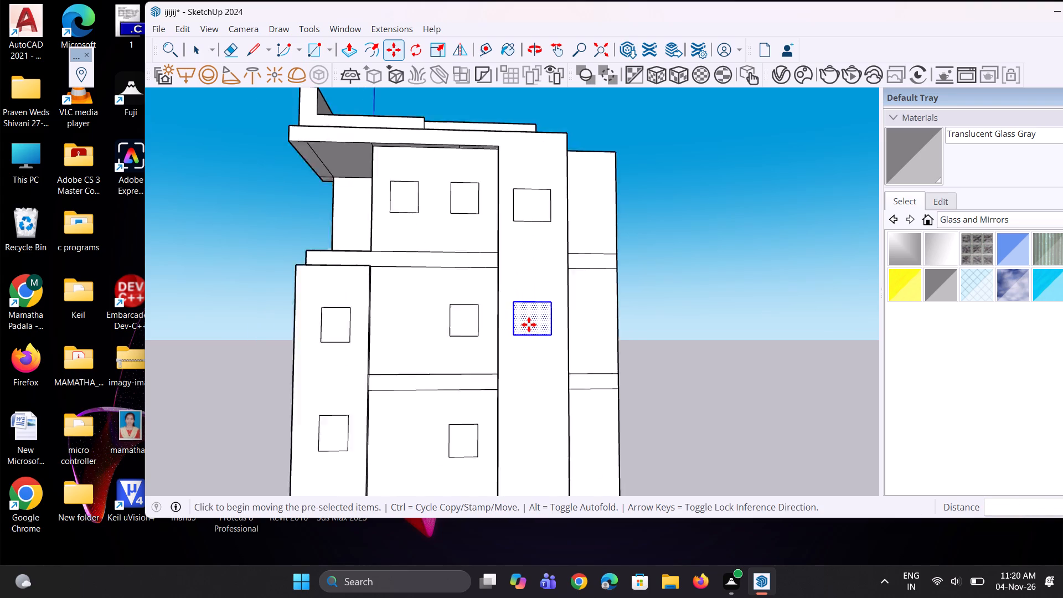
scroll(529, 324, up, 5)
scroll(529, 324, down, 13)
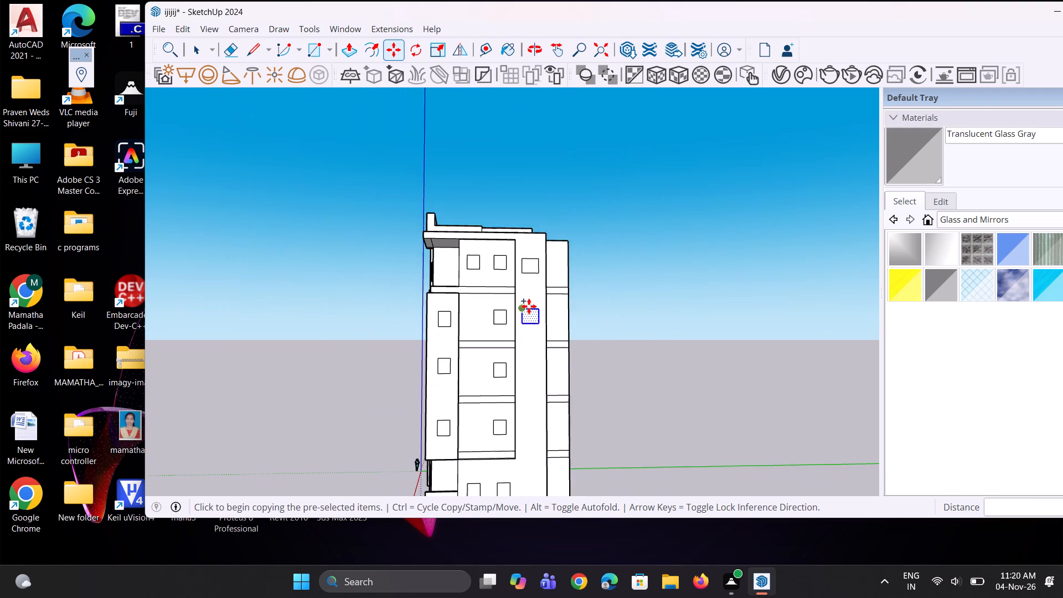
scroll(528, 360, up, 4)
scroll(524, 316, up, 4)
click(522, 284)
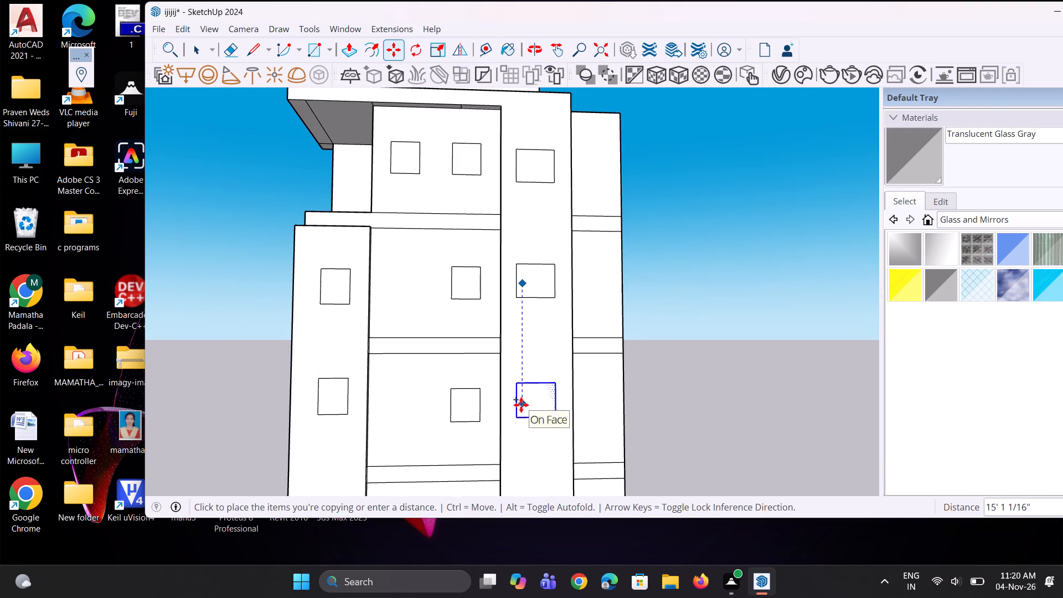
click(521, 405)
Copy the frame strip's third window straight down 16' 3 1/2" onto the next lower storey.
scroll(539, 271, down, 7)
scroll(535, 408, up, 3)
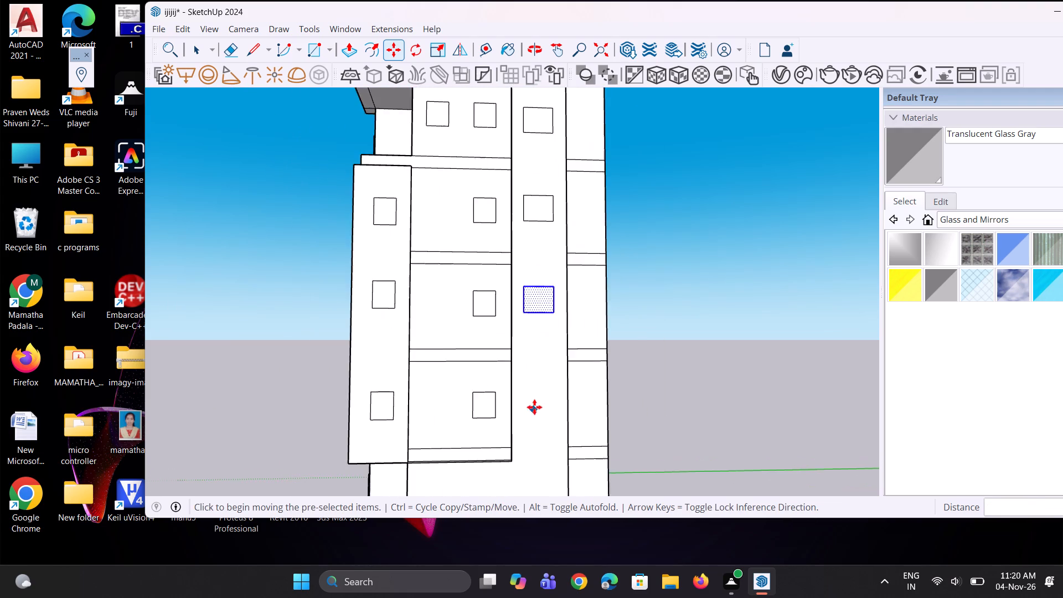
scroll(534, 407, up, 4)
scroll(525, 322, up, 3)
click(545, 257)
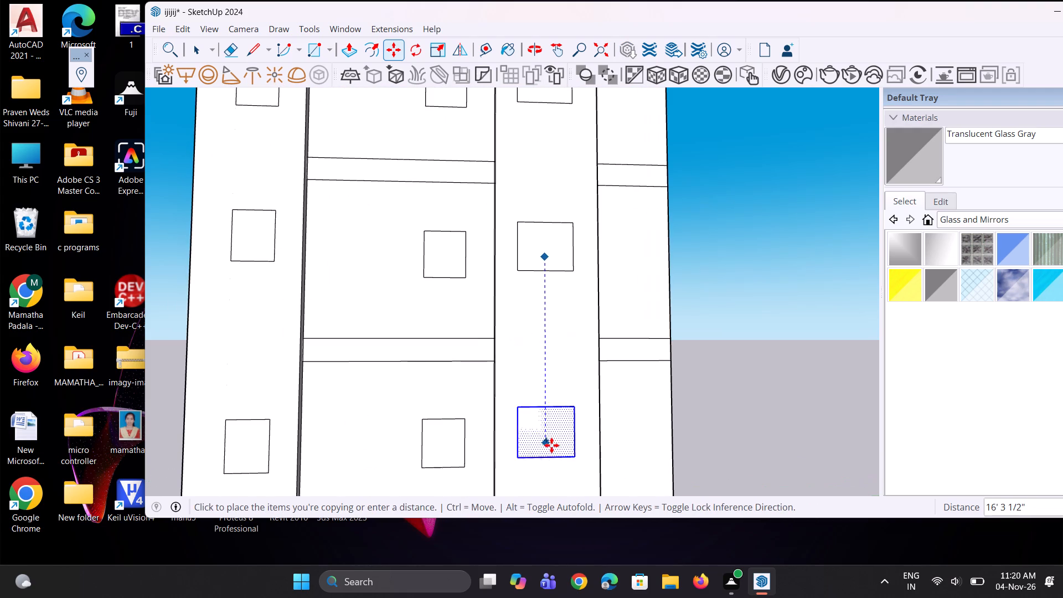
click(551, 445)
Copy the frame strip's fourth window about 19' straight down, beside the lowest storey's two windows.
scroll(560, 304, down, 9)
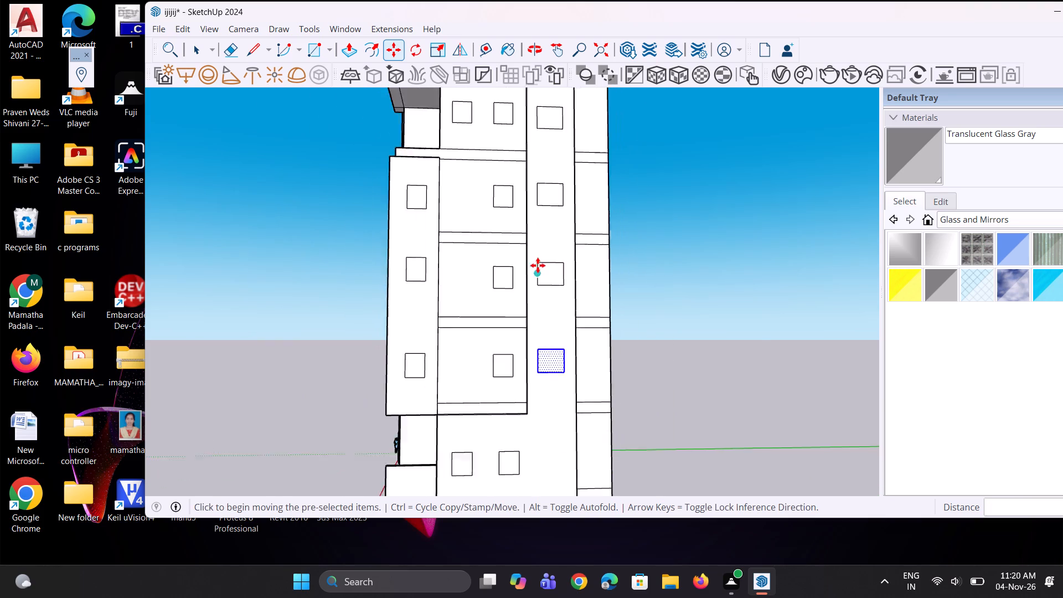
scroll(538, 265, down, 5)
scroll(539, 345, up, 8)
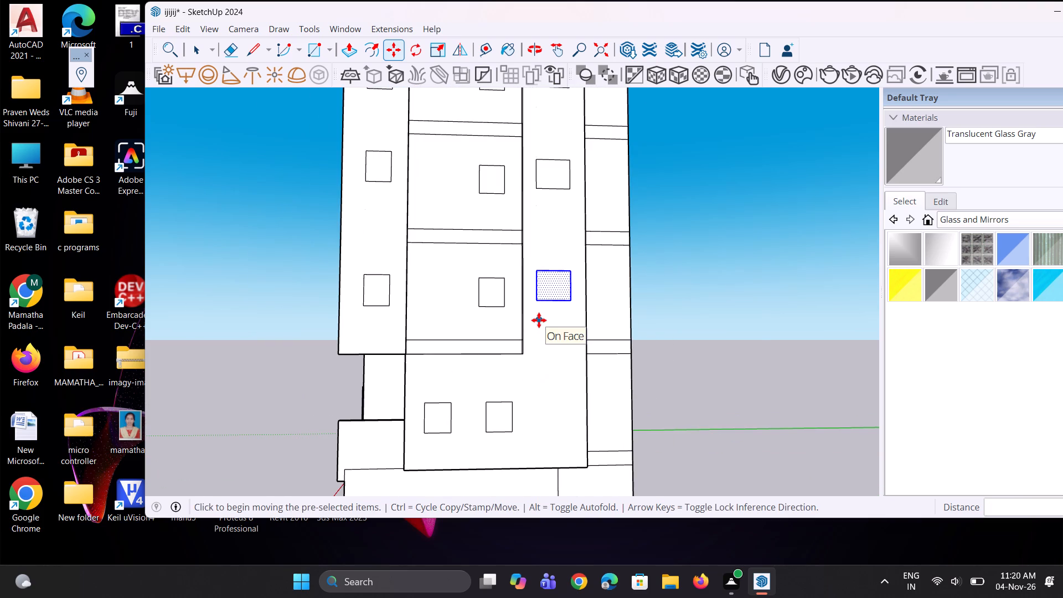
scroll(550, 296, up, 3)
click(557, 293)
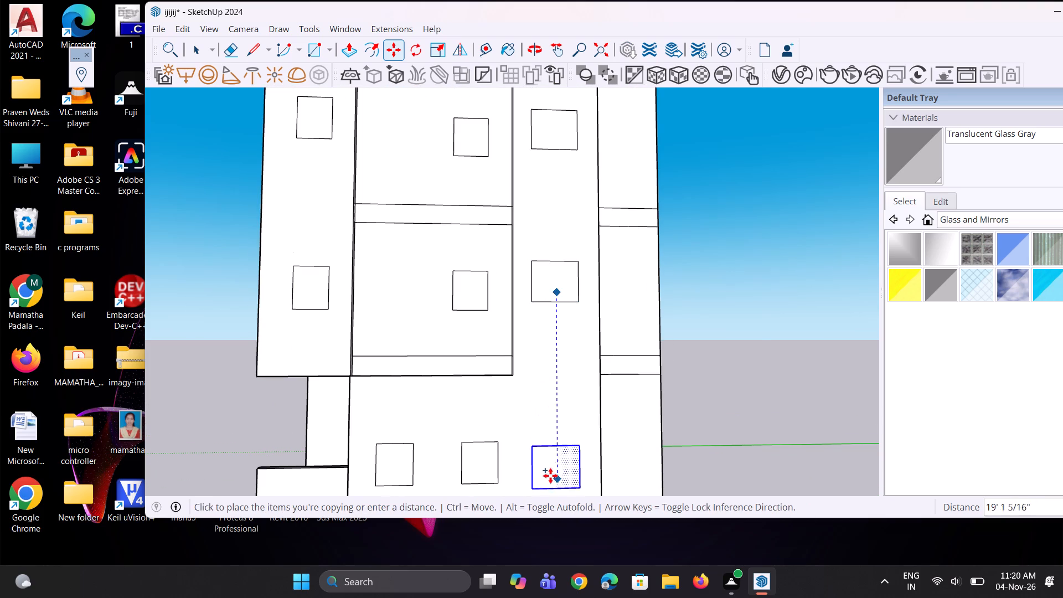
click(553, 471)
Move the lowest storey's middle window 1' 8 11/16" sideways, away from the frame strip's window.
scroll(543, 389, down, 5)
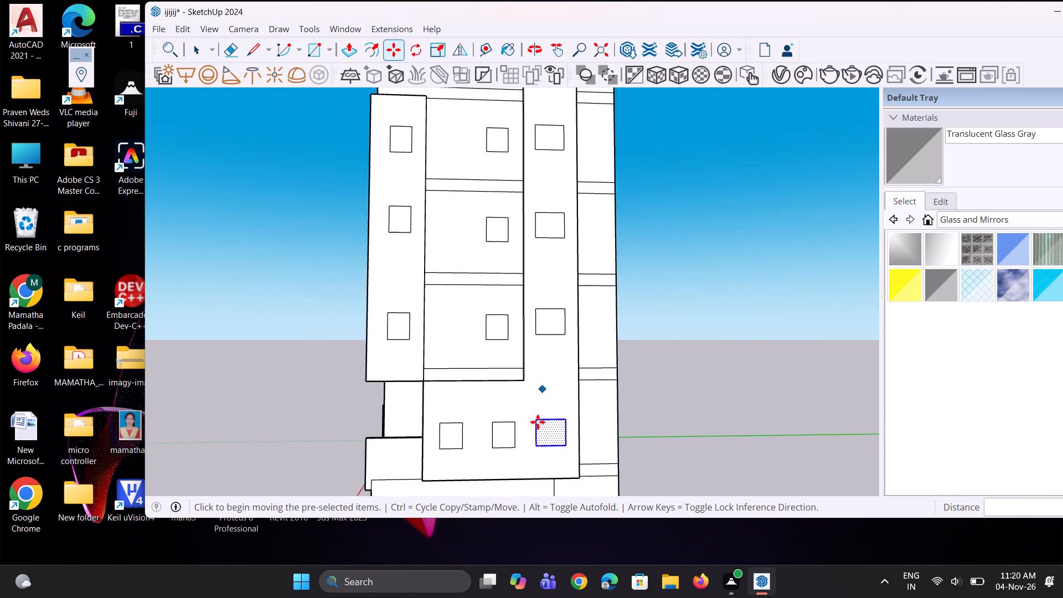
scroll(527, 465, up, 1)
middle_drag(526, 456, 529, 407)
key(space)
scroll(500, 374, up, 2)
key(space)
click(508, 364)
scroll(507, 354, up, 5)
key(m)
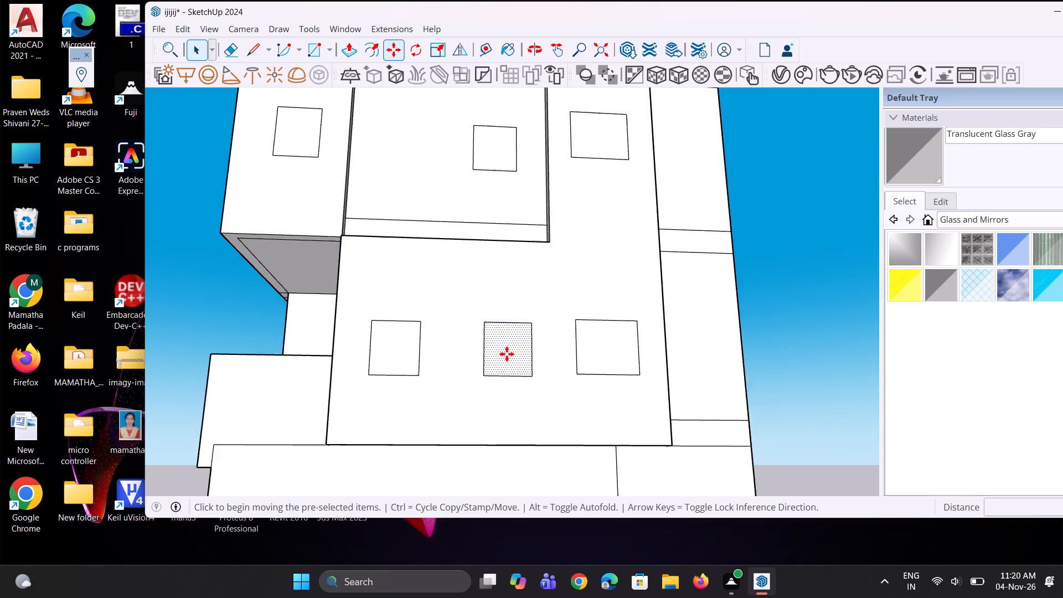
click(507, 354)
click(482, 353)
Move the lowest storey's far window, opposite the frame strip, slightly sideways away from the middle window.
scroll(516, 347, down, 3)
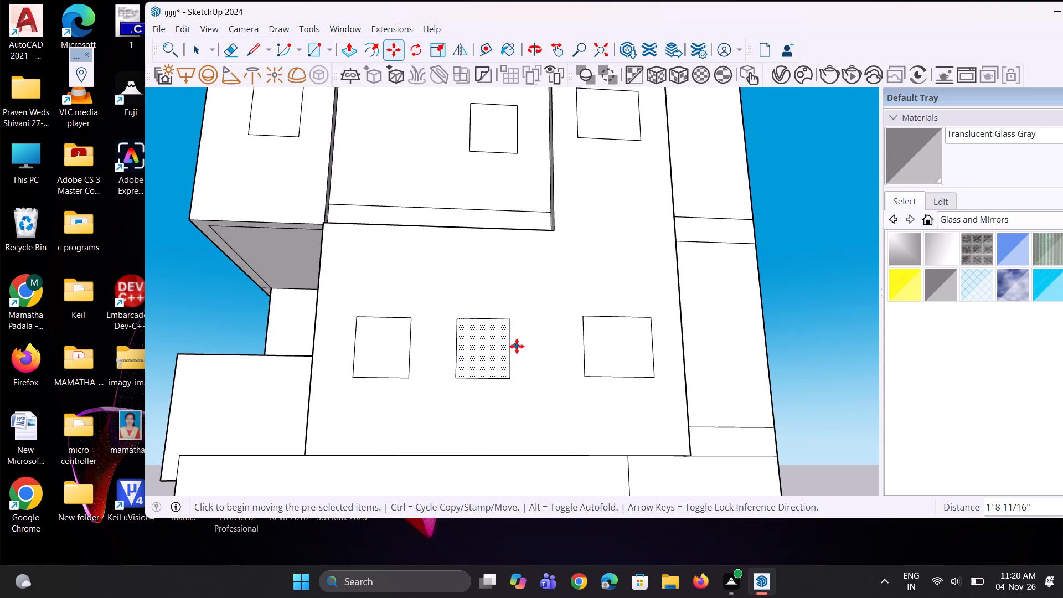
scroll(517, 346, down, 2)
middle_drag(519, 343, 534, 387)
key(space)
scroll(447, 382, up, 3)
click(447, 395)
scroll(451, 404, up, 4)
key(m)
click(451, 404)
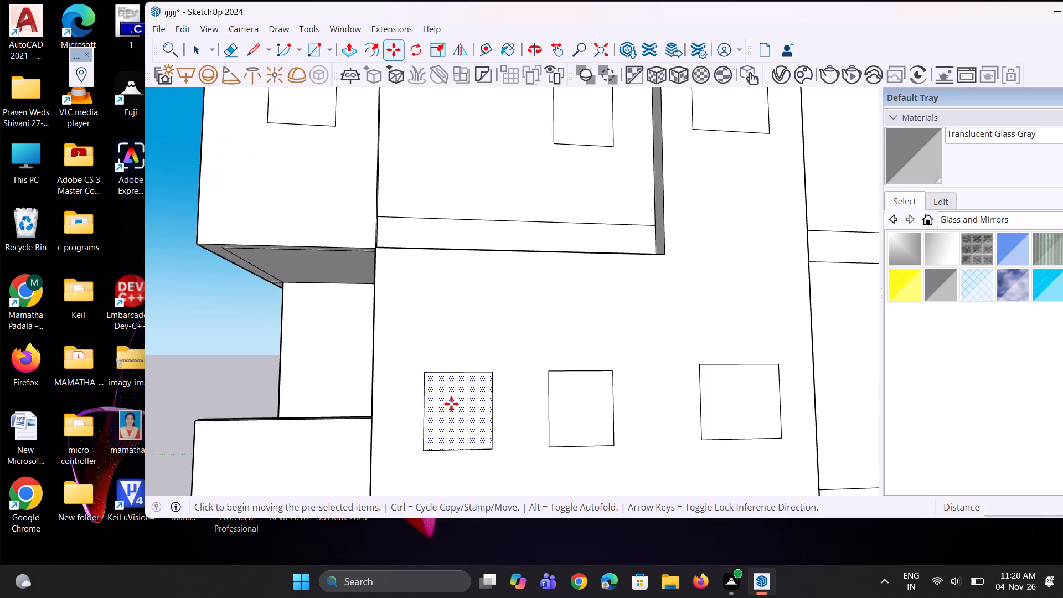
click(431, 405)
scroll(440, 396, down, 7)
key(space)
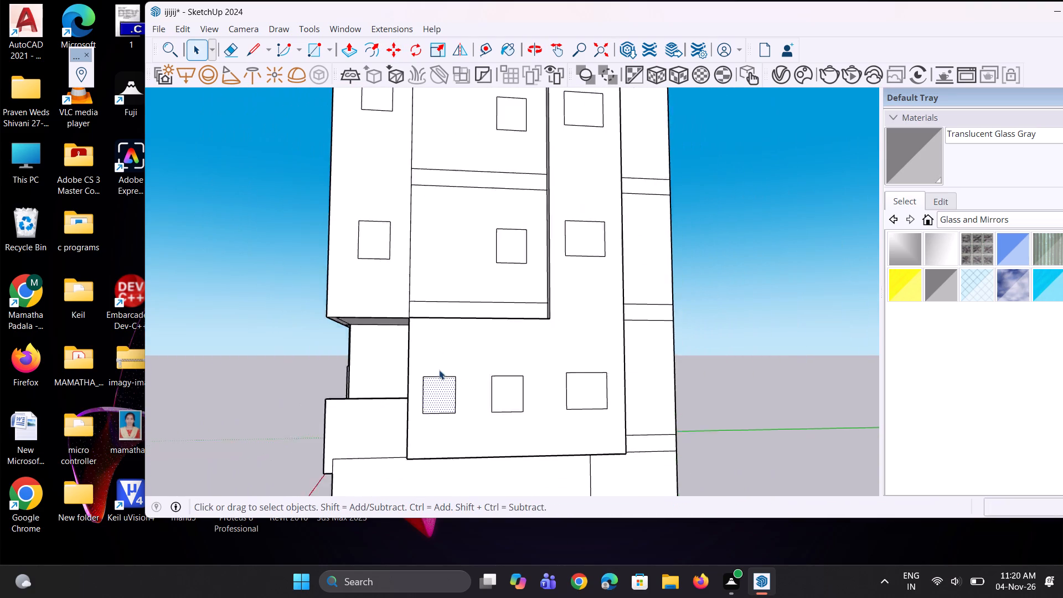
scroll(439, 370, down, 5)
key(space)
key(space)
click(643, 308)
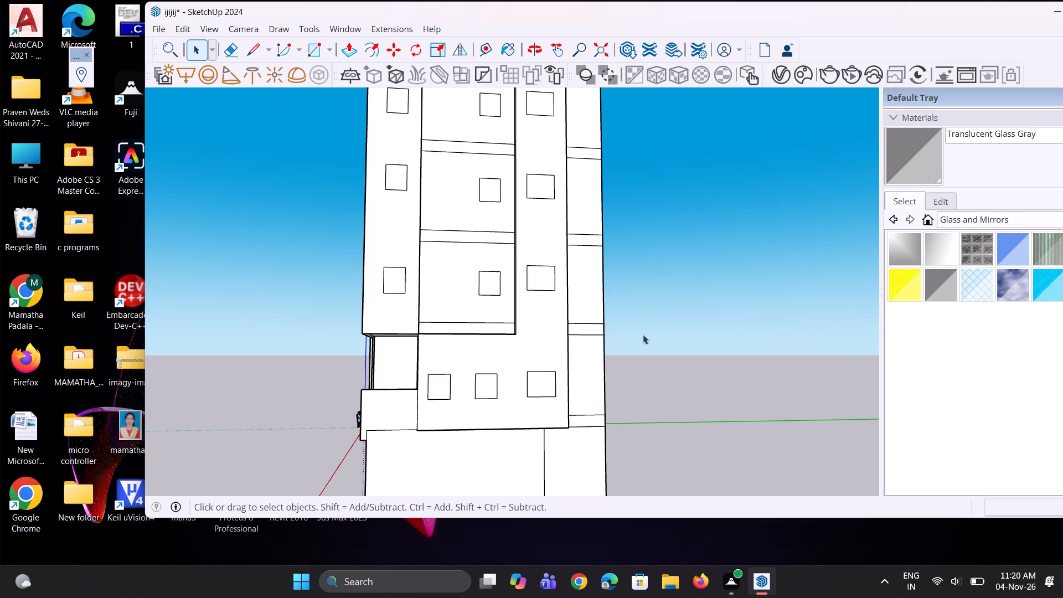
Examine the window layout on the end tower's side wall and across the fronts of all three towers.
scroll(592, 312, down, 3)
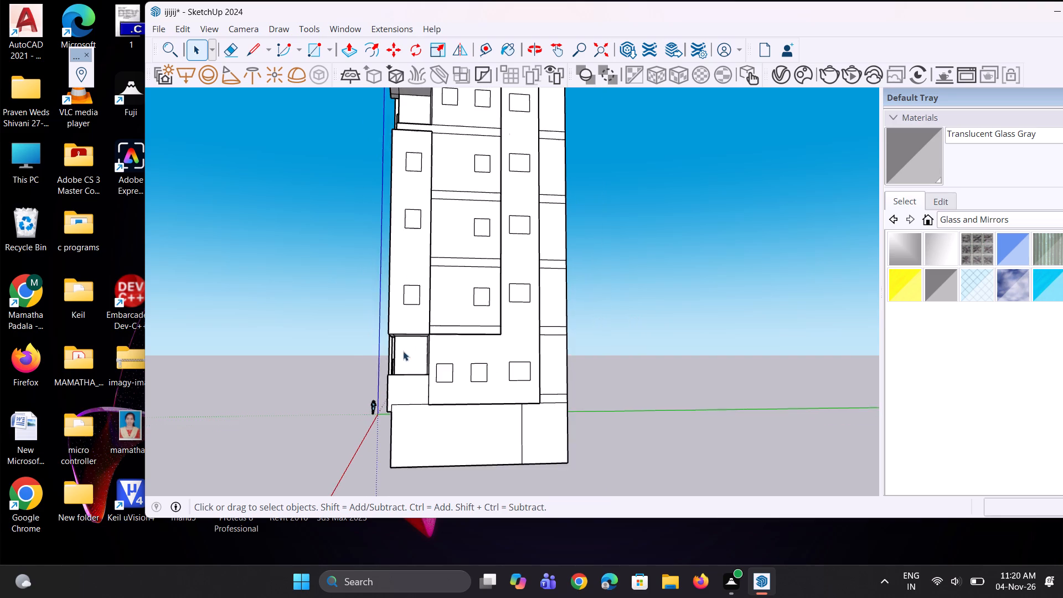
middle_drag(525, 308, 527, 353)
click(631, 380)
scroll(488, 348, down, 5)
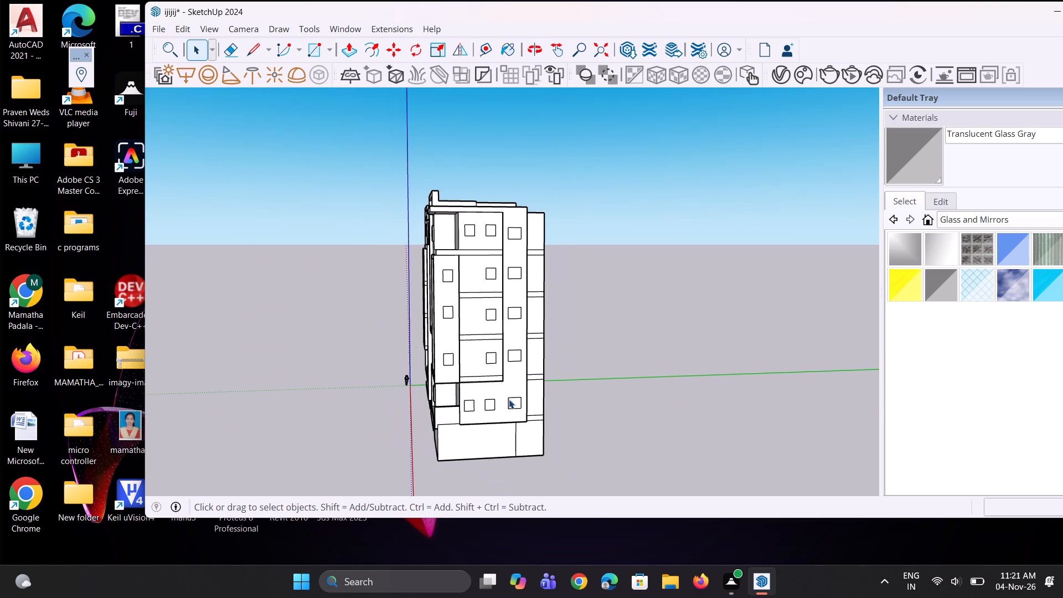
middle_drag(479, 321, 705, 312)
scroll(578, 265, up, 9)
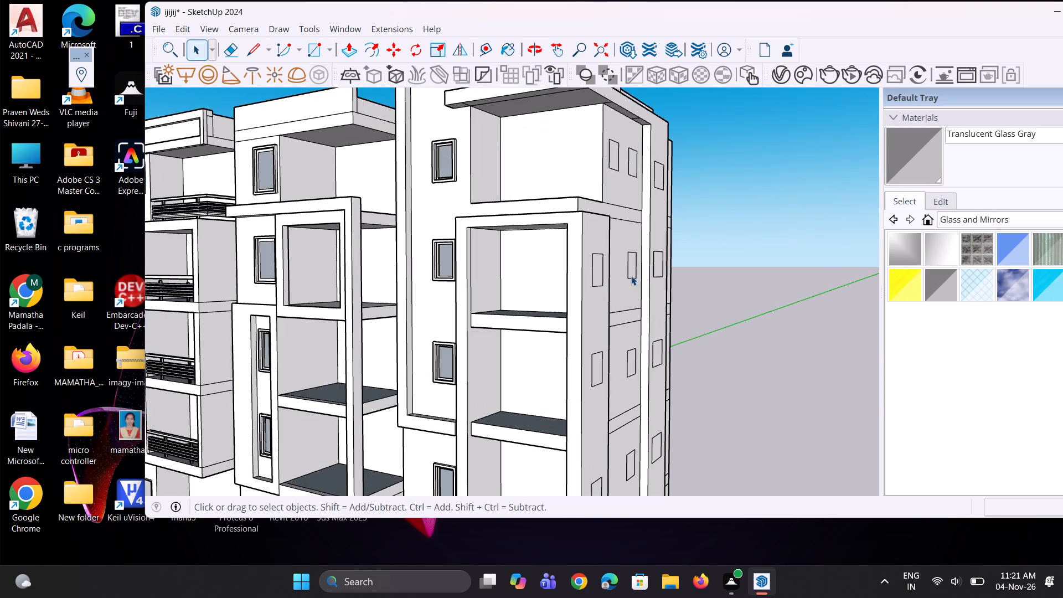
middle_drag(631, 276, 649, 280)
scroll(652, 272, down, 9)
middle_drag(566, 325, 602, 321)
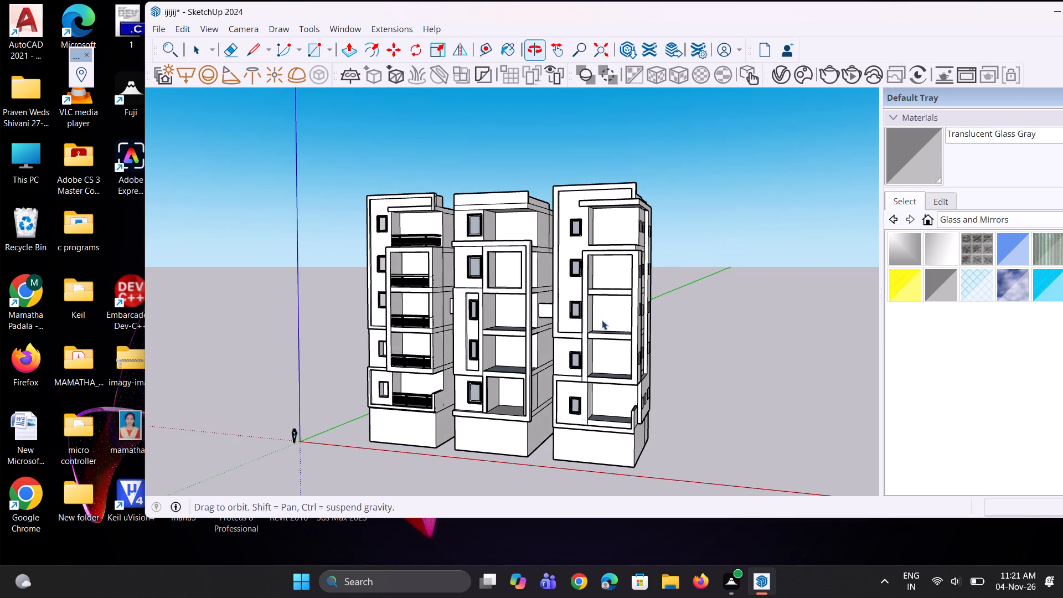
scroll(552, 344, up, 2)
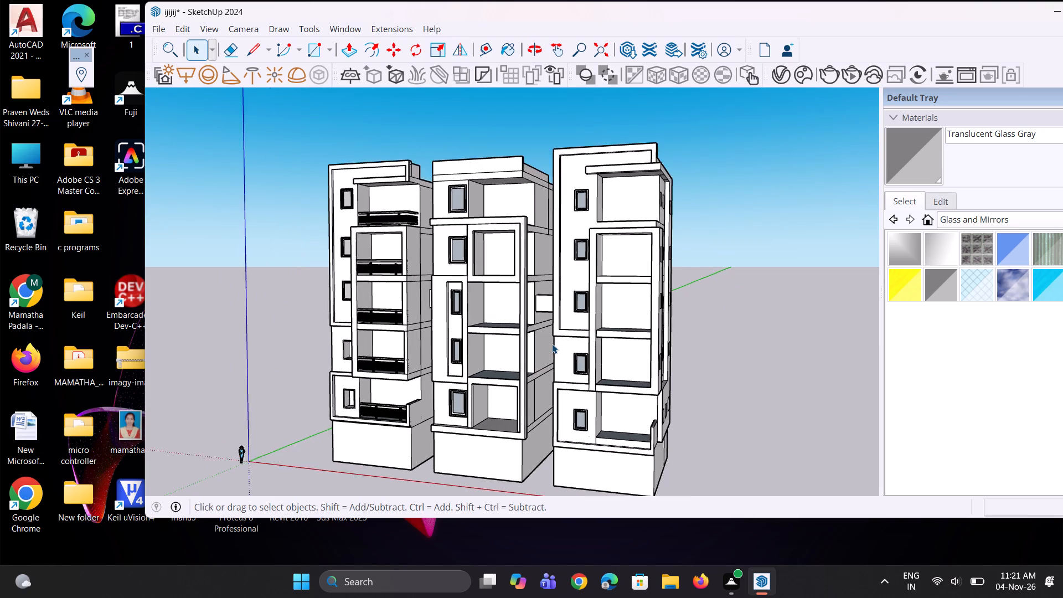
scroll(552, 344, up, 1)
scroll(473, 286, down, 5)
Copy the window frame from the railing tower's third window from the top into the empty opening one storey below.
middle_drag(438, 326, 528, 311)
scroll(263, 394, up, 4)
scroll(376, 254, up, 4)
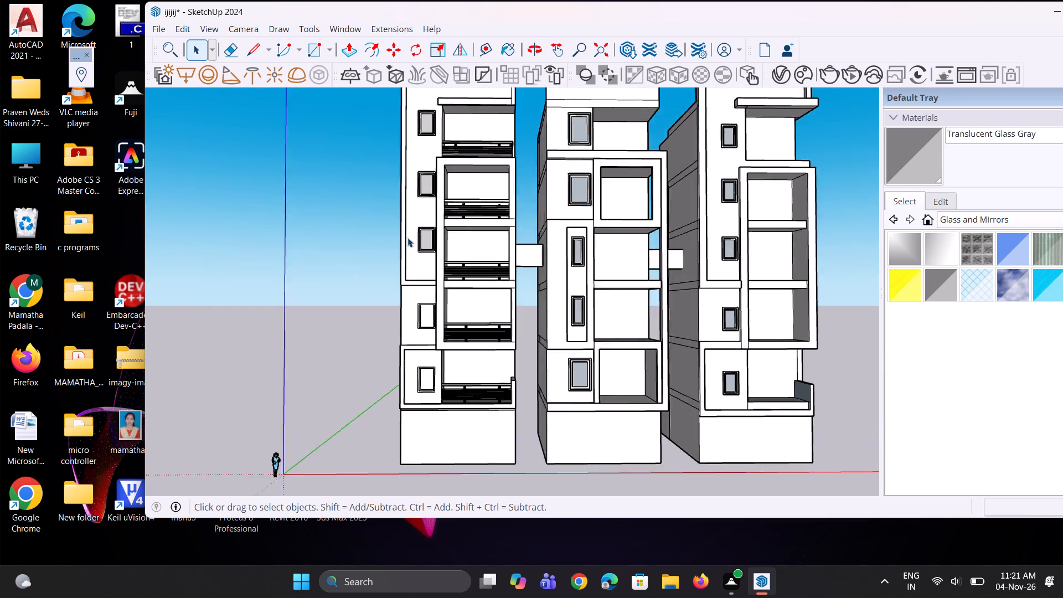
scroll(422, 235, up, 4)
click(445, 237)
scroll(445, 267, up, 3)
key(m)
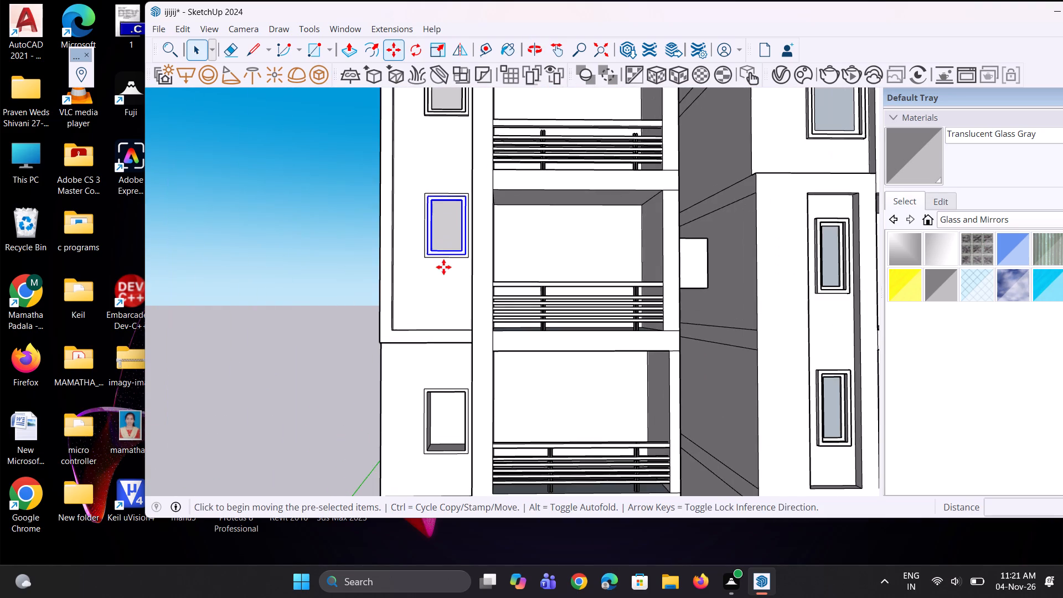
scroll(443, 267, up, 4)
click(460, 240)
scroll(457, 290, down, 10)
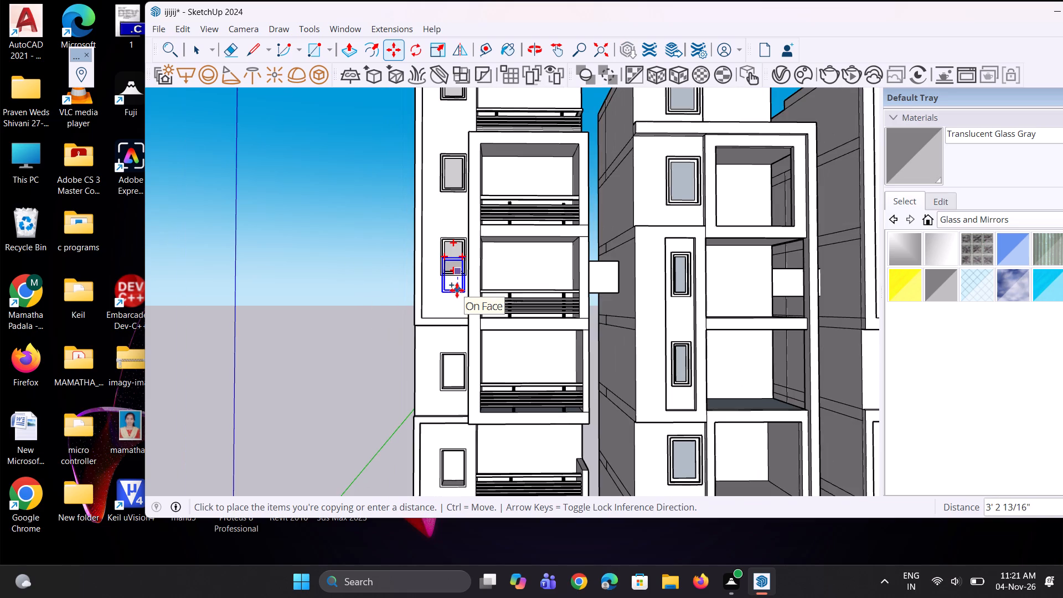
scroll(453, 328, down, 4)
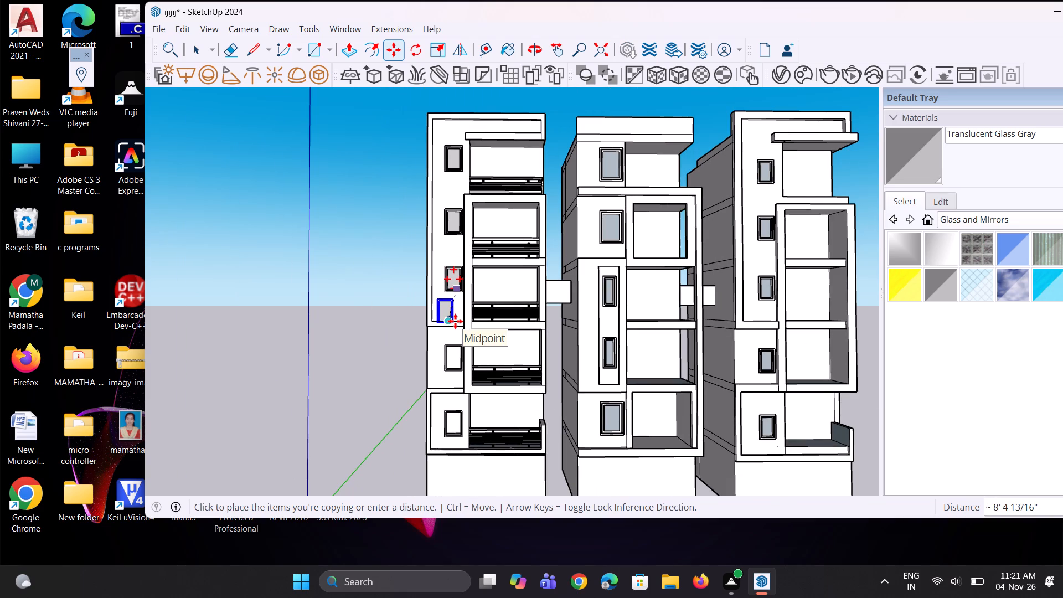
scroll(456, 373, up, 9)
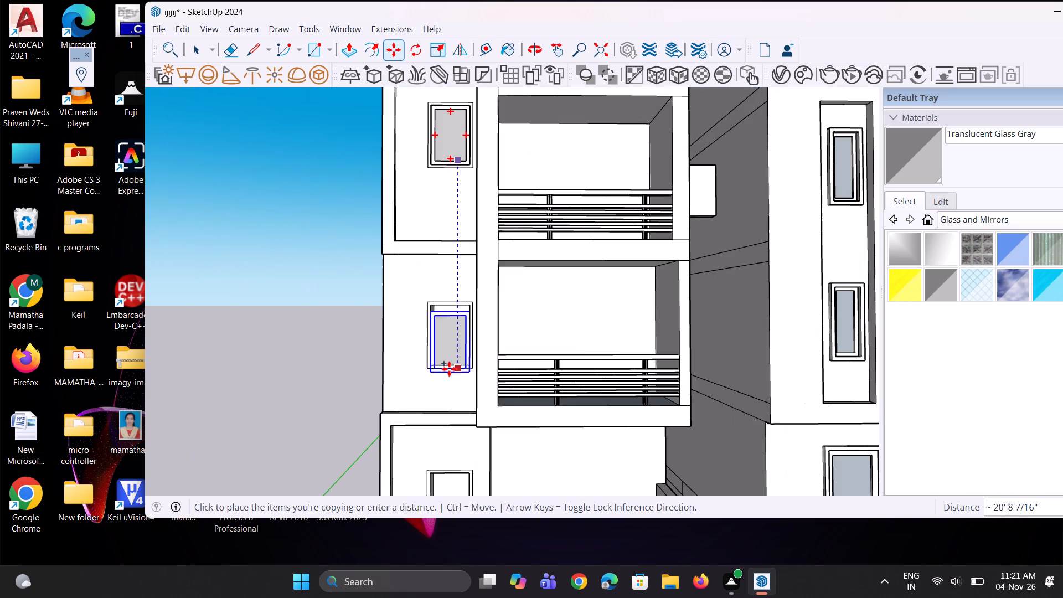
scroll(464, 360, up, 5)
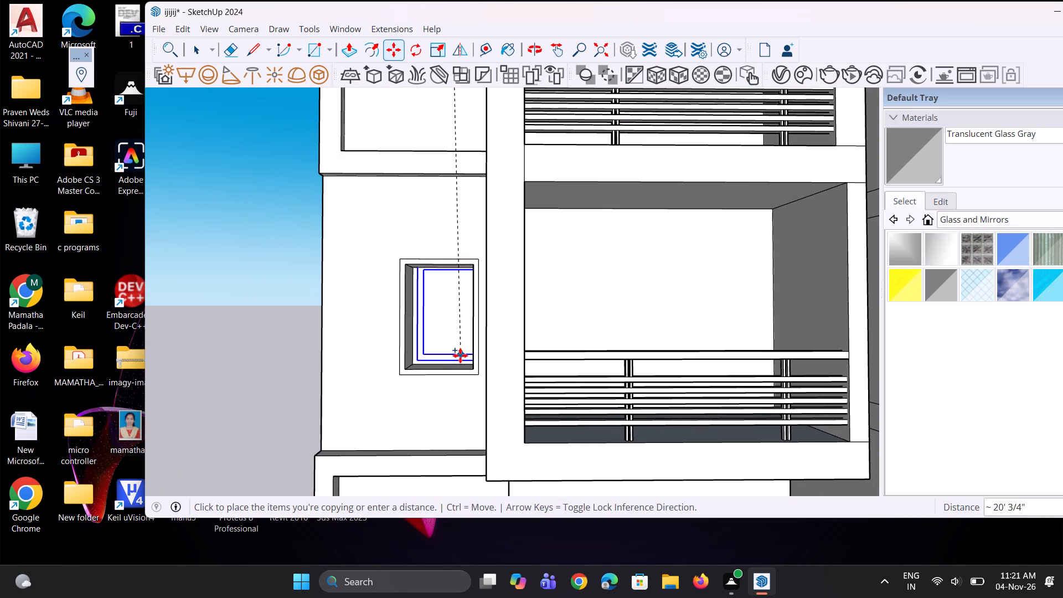
click(460, 355)
Move the copied window frame down so its lower edge meets the bottom edge of the opening.
scroll(461, 370, up, 9)
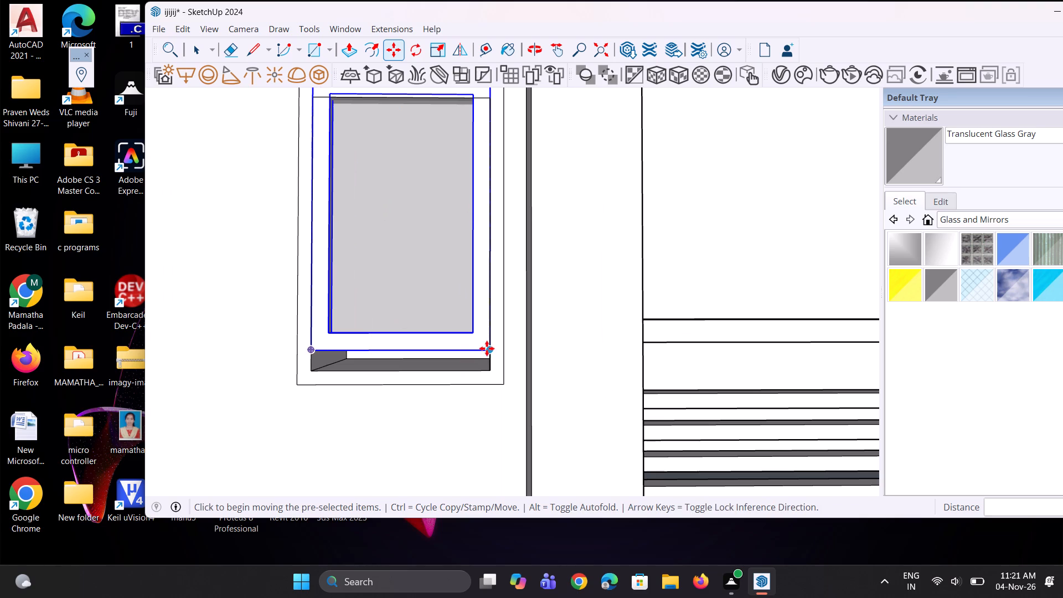
click(487, 348)
click(487, 367)
Copy that window frame 16' 7 3/4" straight down into the railing tower's lowest empty window opening.
scroll(468, 310, down, 5)
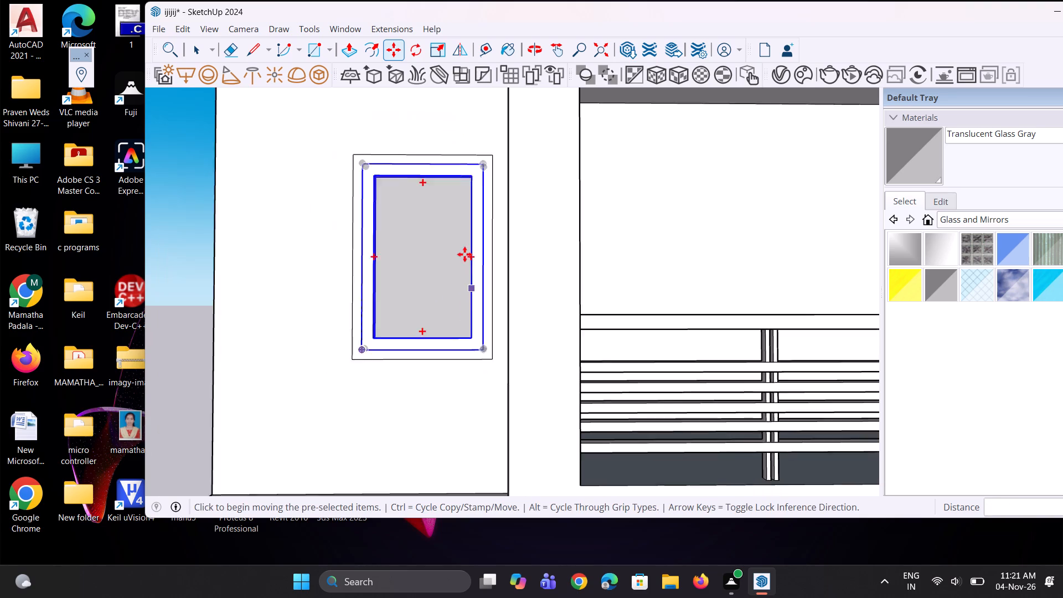
scroll(457, 204, down, 6)
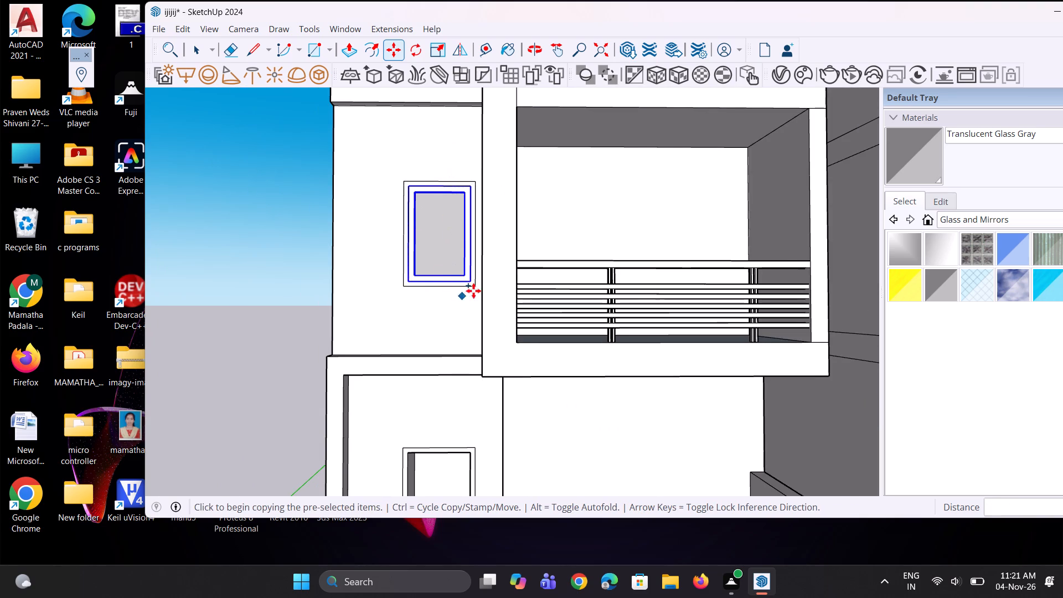
scroll(473, 291, up, 2)
click(473, 282)
scroll(464, 337, down, 7)
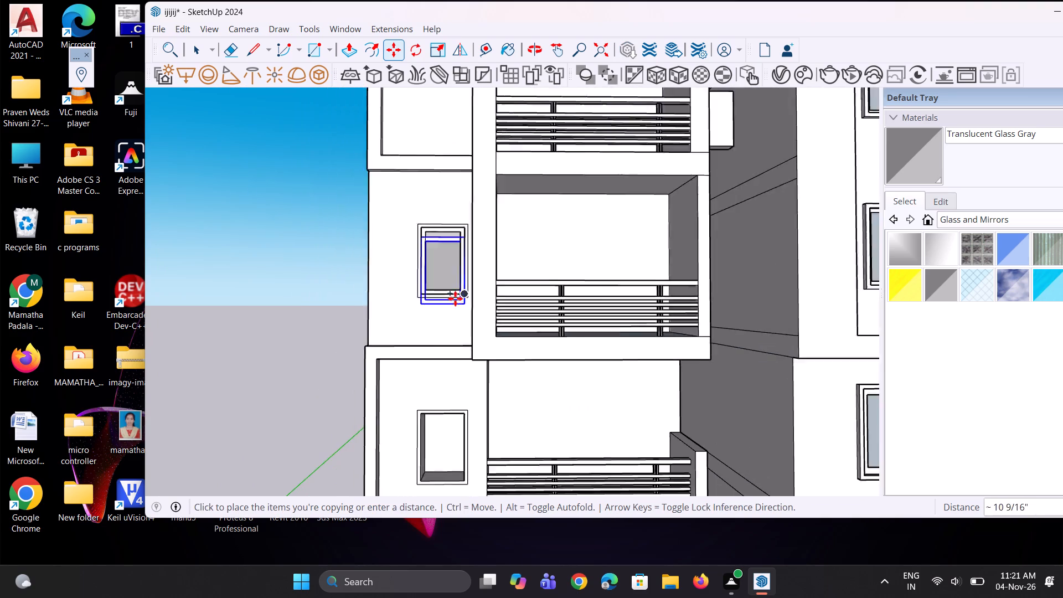
scroll(456, 295, down, 8)
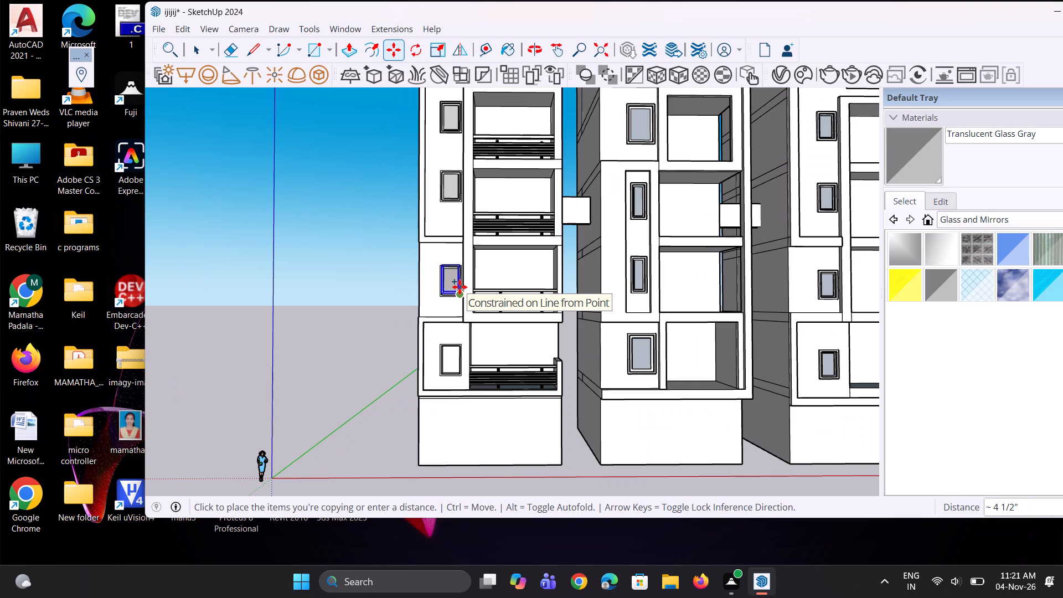
scroll(466, 270, down, 4)
scroll(466, 341, up, 5)
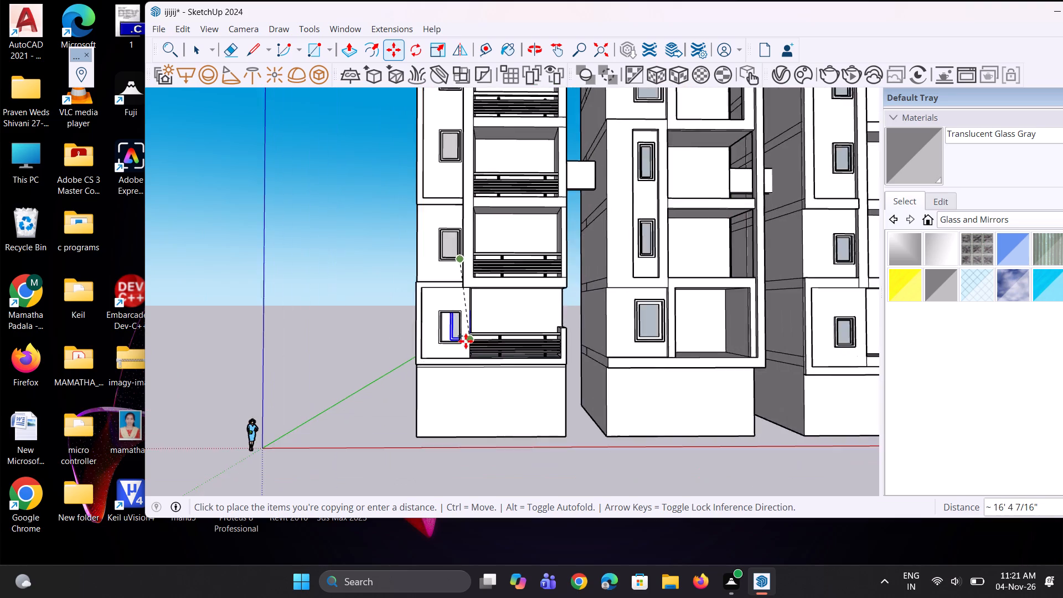
scroll(466, 341, up, 6)
click(461, 343)
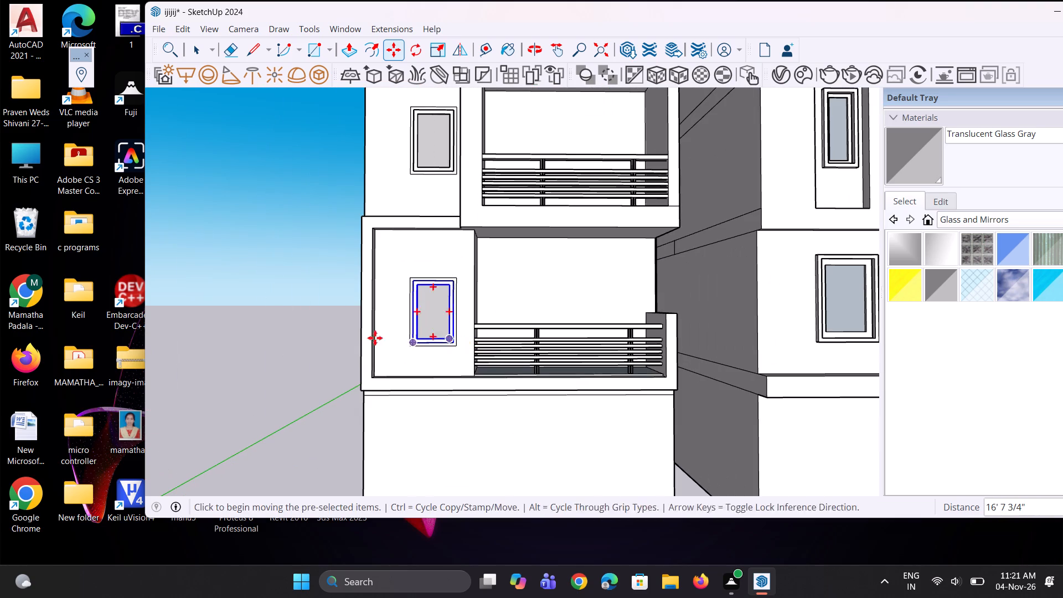
key(space)
key(space)
click(343, 343)
Examine how the copied frame sits inside the railing tower's lowest window opening.
scroll(452, 301, up, 2)
middle_drag(452, 310, 451, 357)
scroll(439, 396, up, 9)
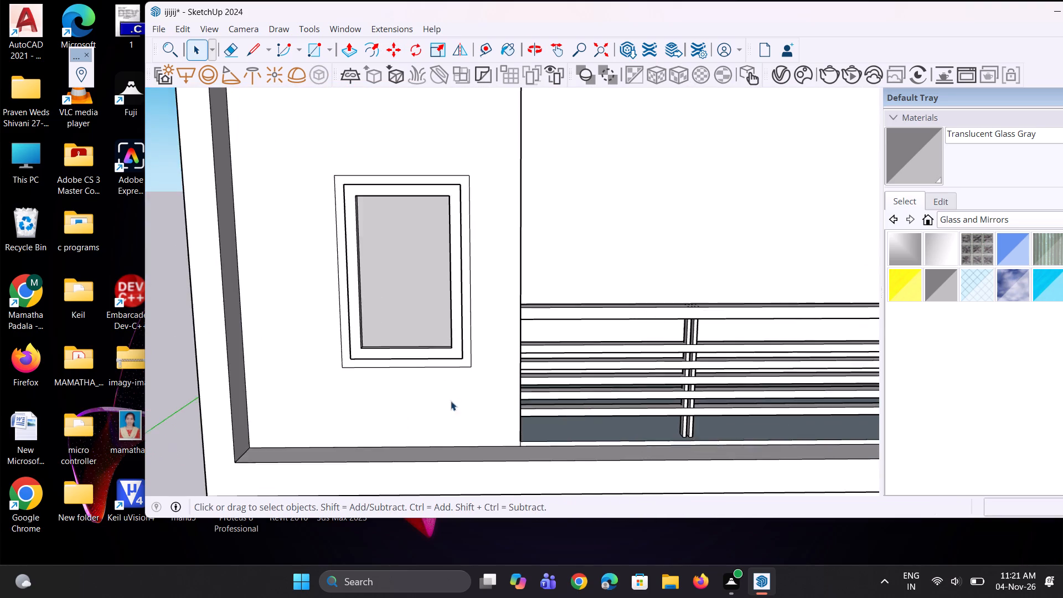
scroll(451, 401, up, 10)
middle_drag(461, 328, 442, 302)
scroll(442, 302, up, 1)
scroll(444, 303, down, 5)
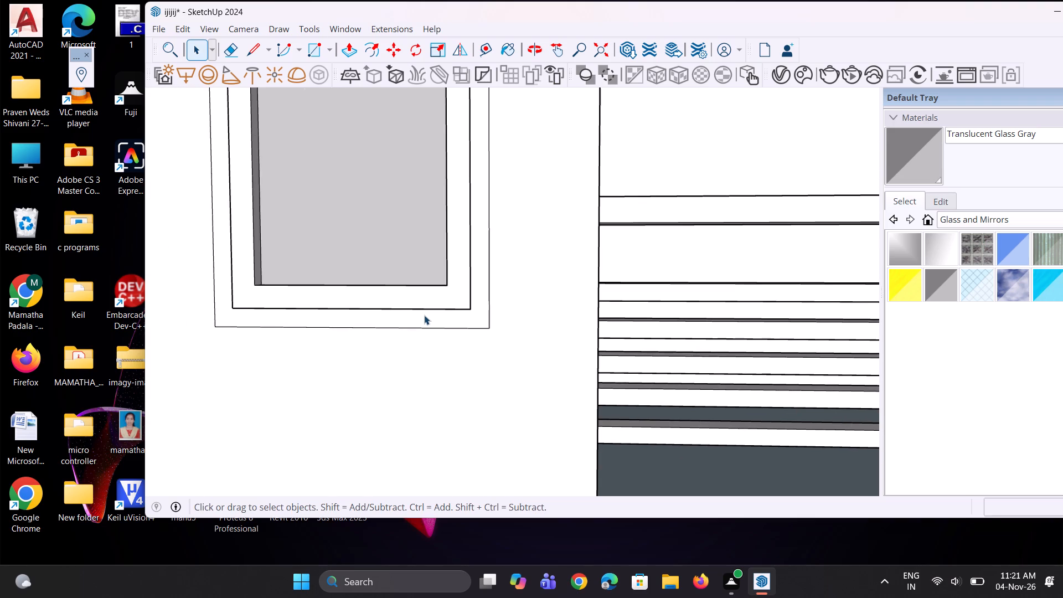
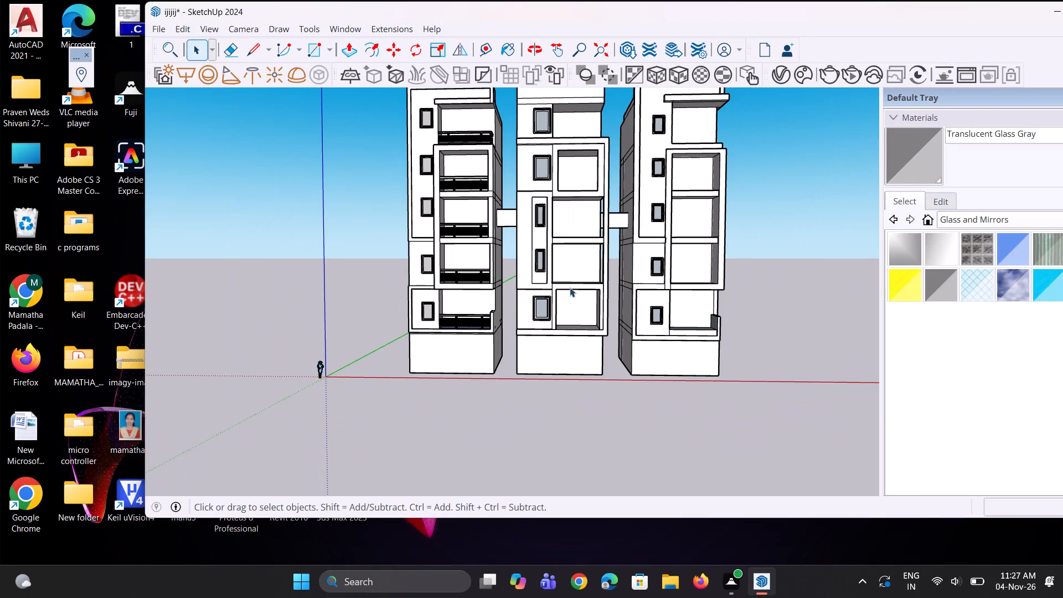
Copy the first top-storey window face from the end tower's side wall 42' 10" along the green axis, clear of the building.
middle_drag(657, 266, 467, 266)
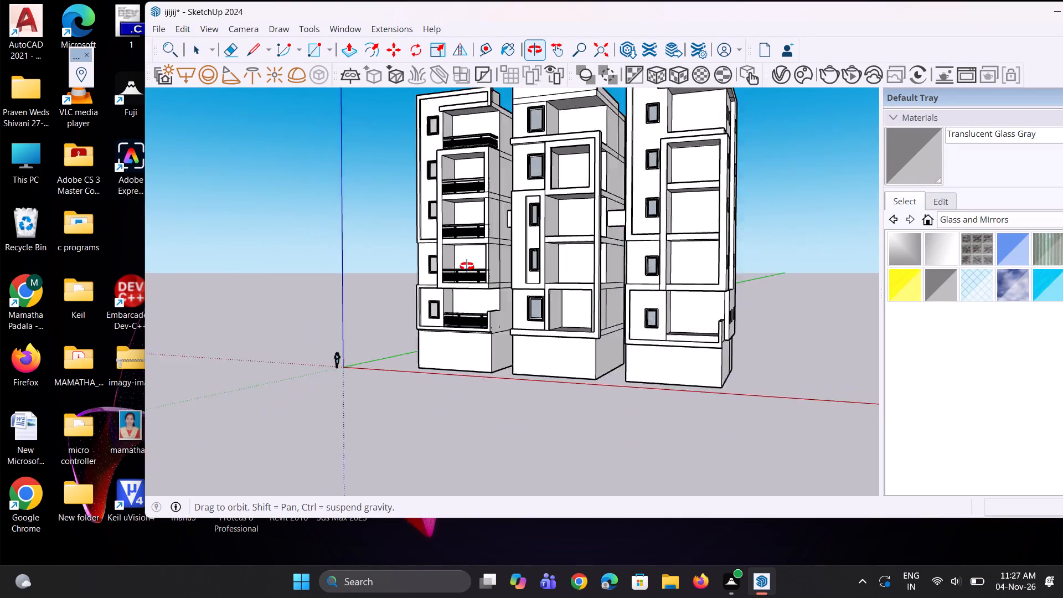
middle_drag(467, 266, 307, 290)
scroll(504, 310, down, 8)
scroll(518, 229, up, 7)
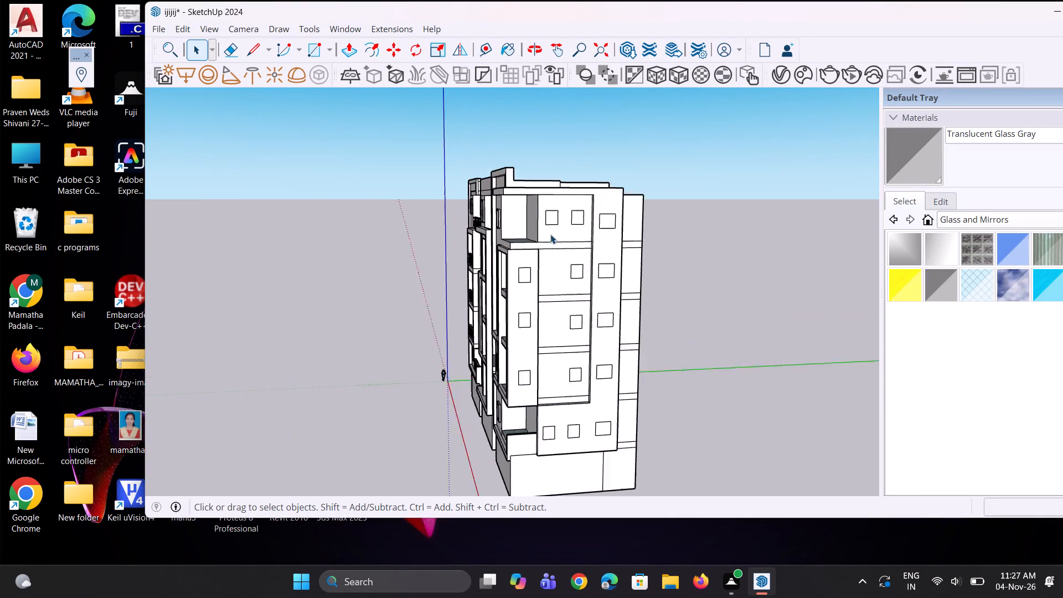
scroll(550, 234, up, 7)
click(556, 217)
key(m)
scroll(553, 215, down, 4)
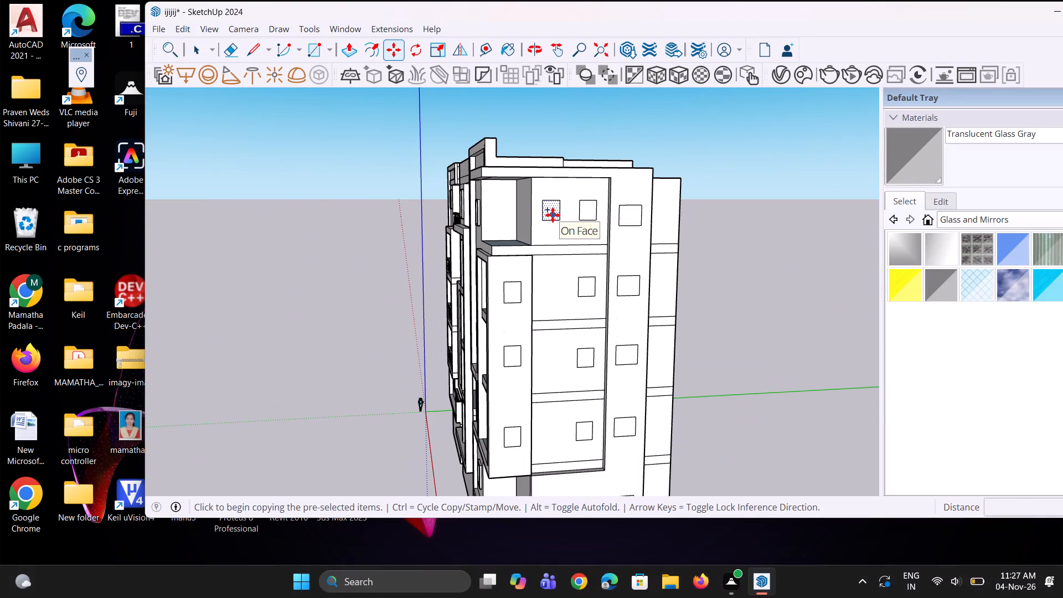
click(553, 215)
click(743, 207)
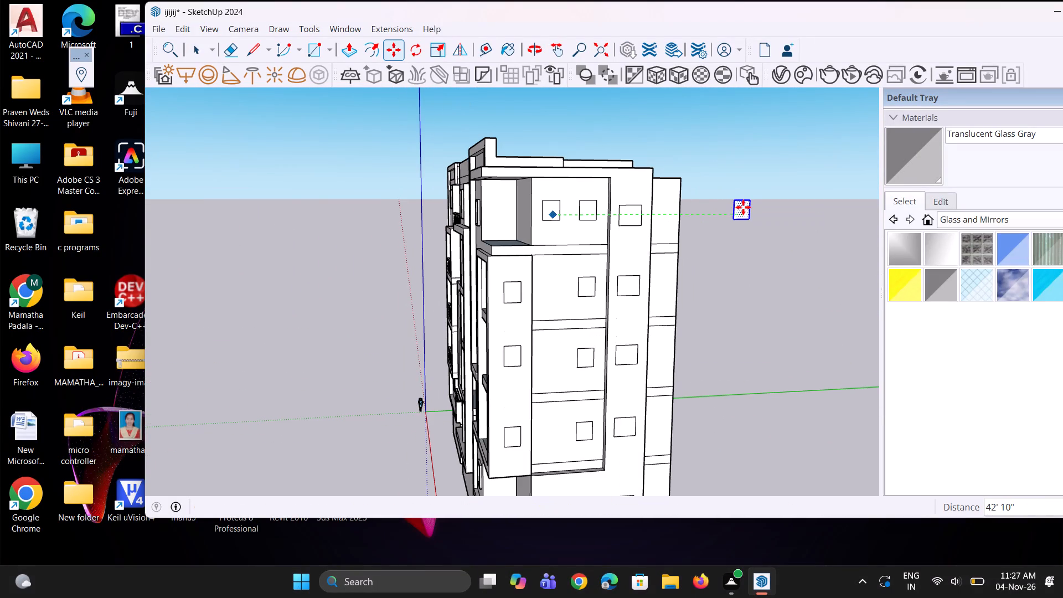
key(space)
click(755, 323)
Extrude the copied window face 3" with Push/Pull.
scroll(752, 258, up, 3)
key(p)
scroll(744, 226, up, 2)
click(729, 176)
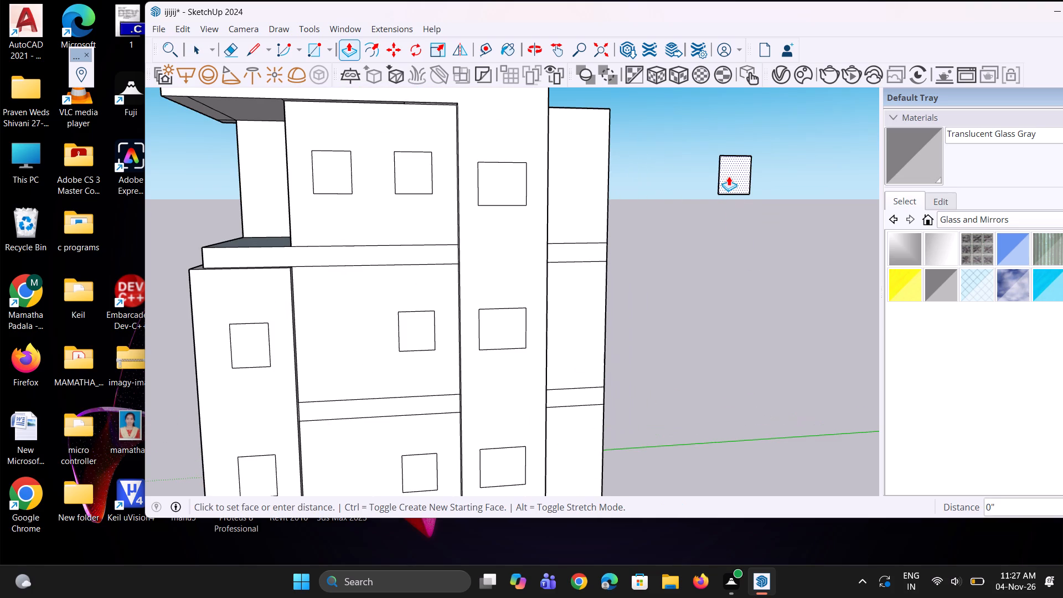
key(3)
key(shift+quotedbl)
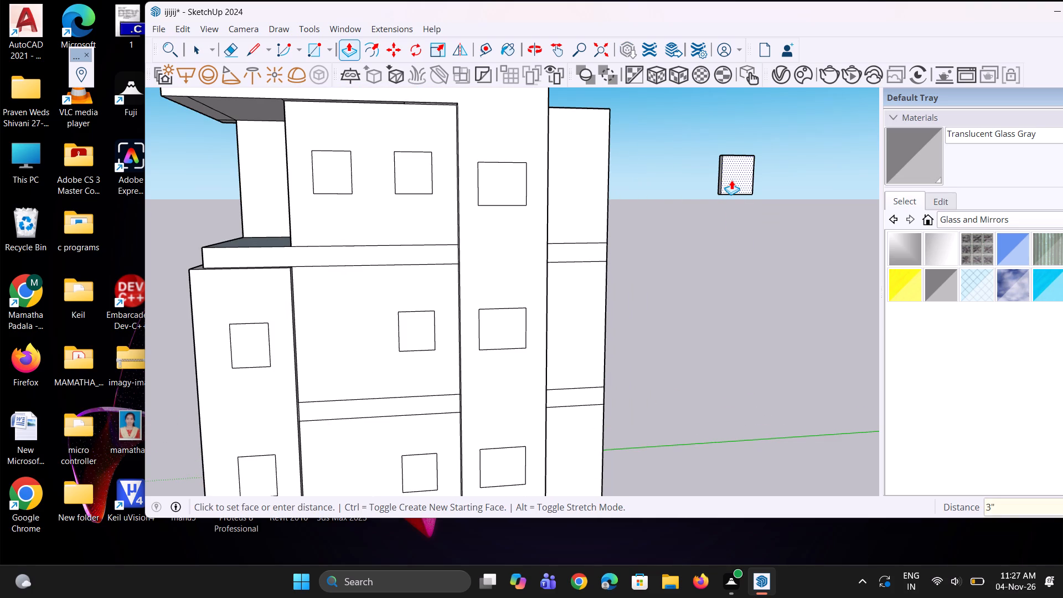
key(Return)
Offset the window panel's front face outline inward by about 4 9/16" for the frame border.
middle_drag(731, 180, 716, 175)
key(space)
click(716, 175)
scroll(701, 166, up, 3)
key(f)
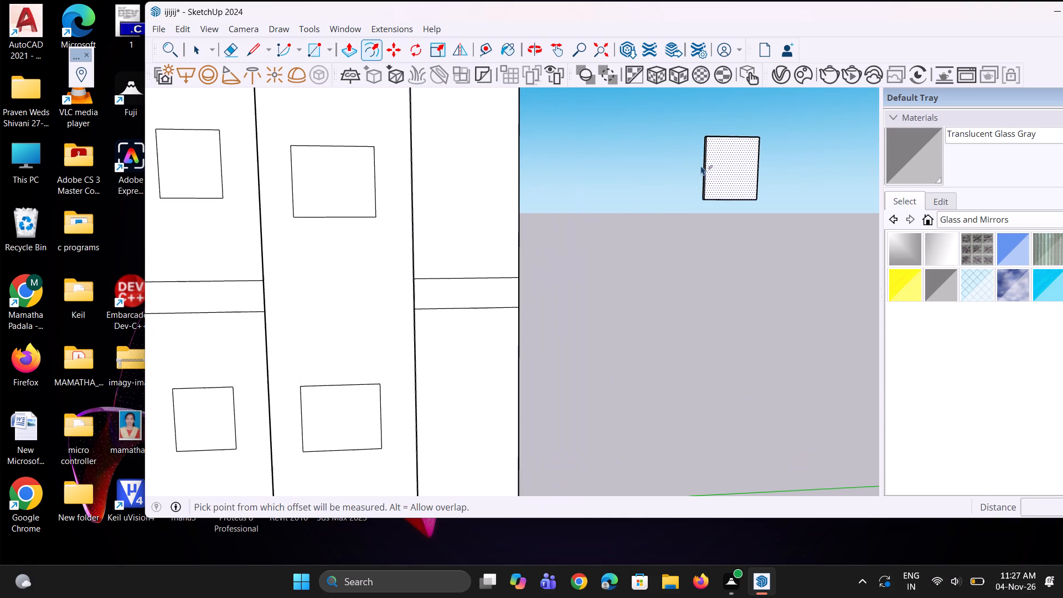
click(699, 161)
key(ctrl+z)
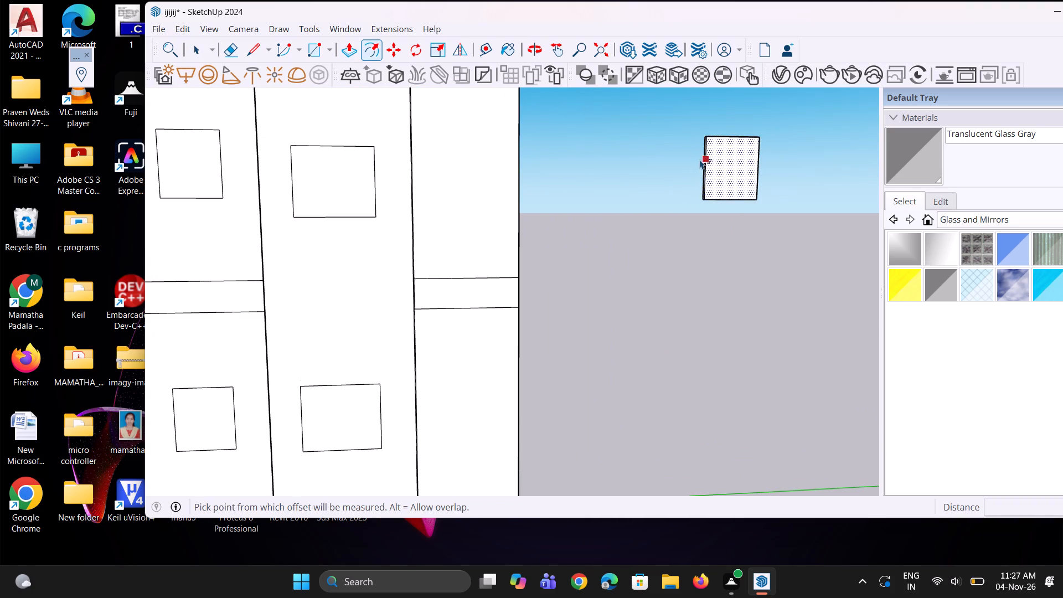
scroll(704, 159, up, 3)
click(705, 159)
click(714, 166)
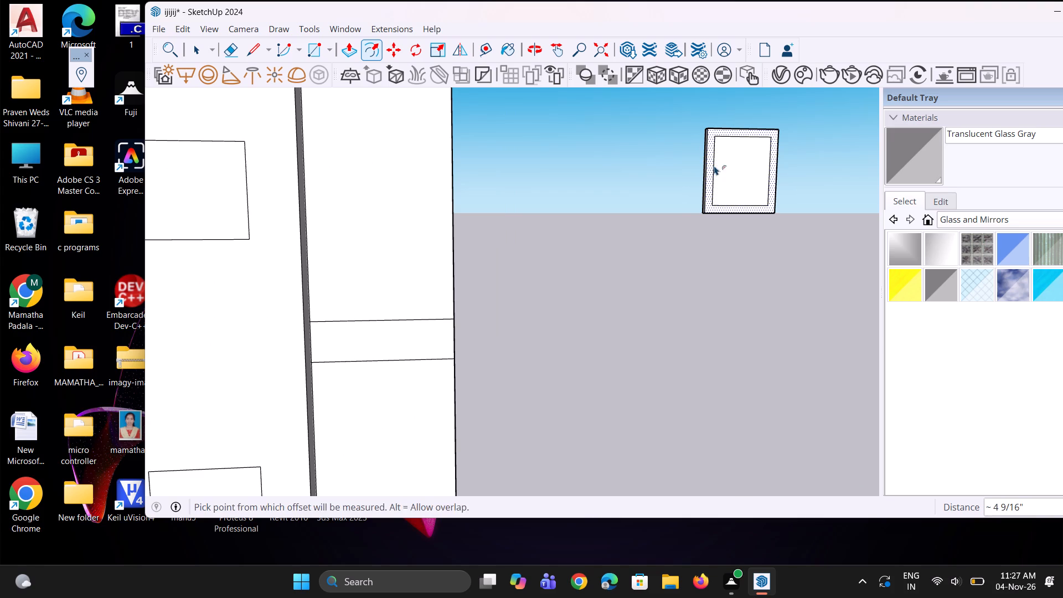
Extrude the border face around the window panel 3" outward to form a raised frame.
key(space)
click(676, 212)
key(space)
scroll(715, 203, up, 1)
click(674, 227)
scroll(708, 211, up, 6)
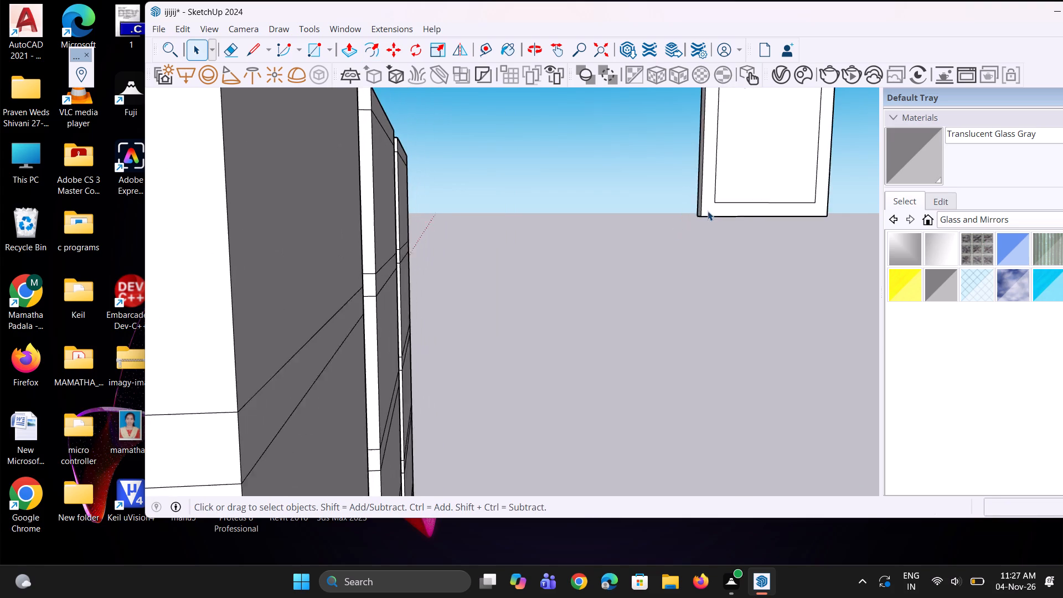
key(p)
scroll(708, 211, up, 2)
click(708, 207)
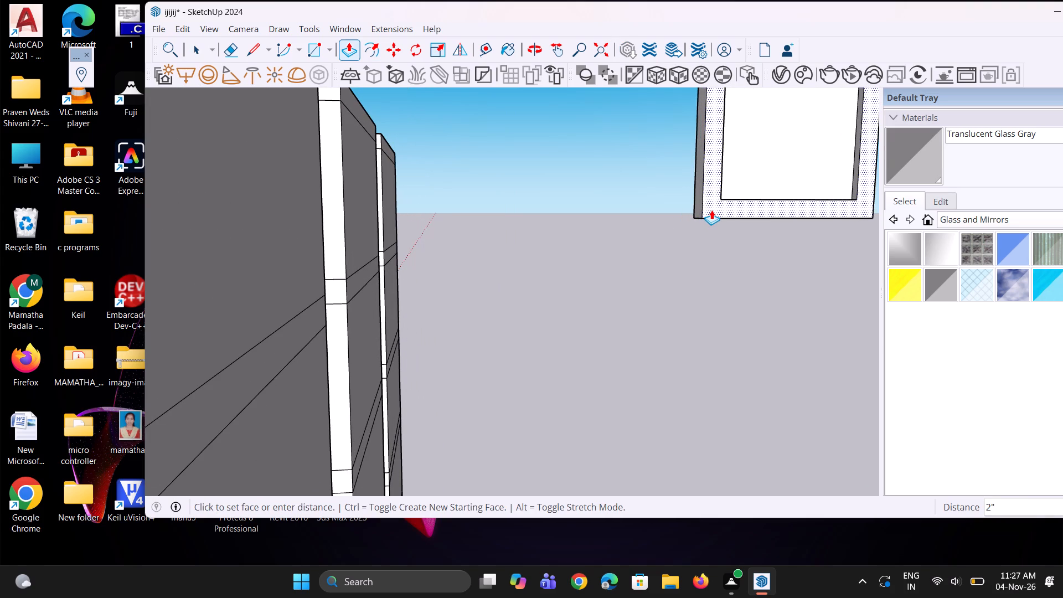
text(3")
key(Return)
Paint the window's inner pane with Translucent Glass Gray.
scroll(690, 202, down, 3)
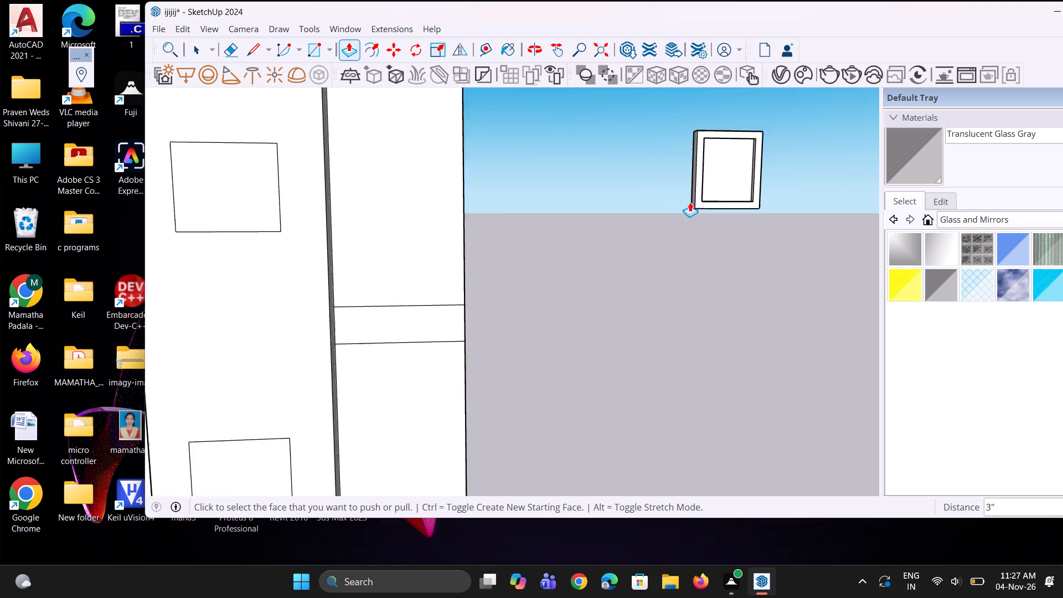
scroll(690, 202, down, 1)
key(space)
key(space)
click(894, 145)
click(735, 187)
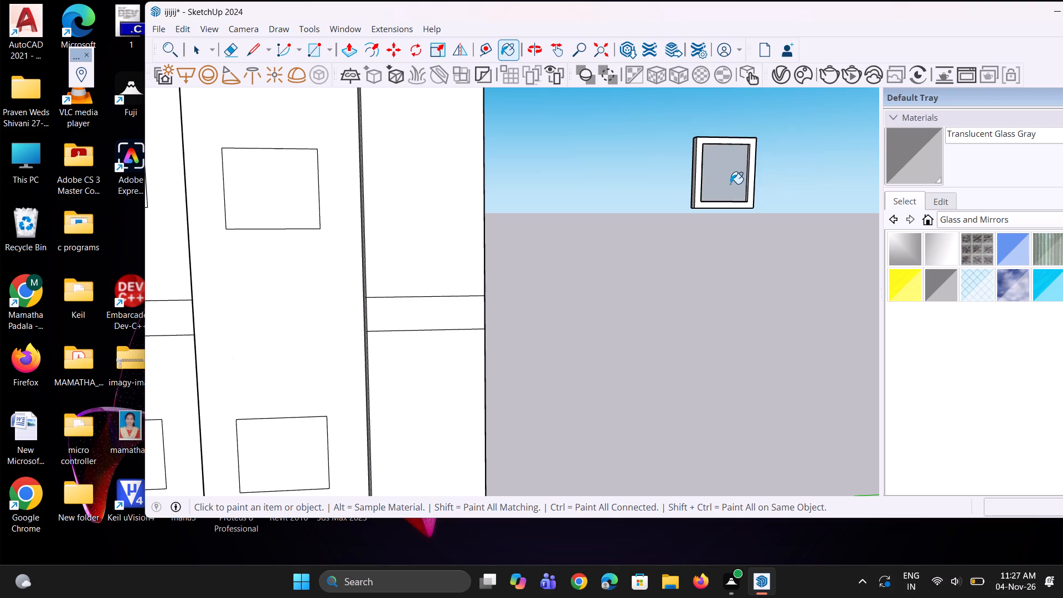
Make the whole detached window, frame and glass pane together, into a group.
scroll(731, 187, down, 12)
middle_drag(730, 194, 713, 194)
key(space)
key(space)
scroll(689, 183, up, 3)
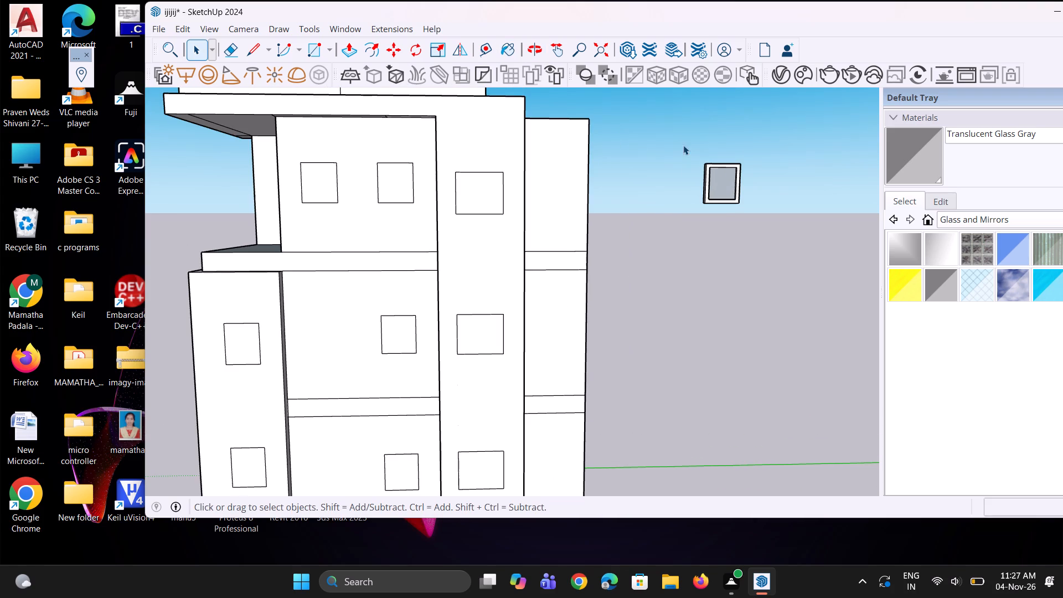
drag(683, 141, 746, 236)
right_click(704, 176)
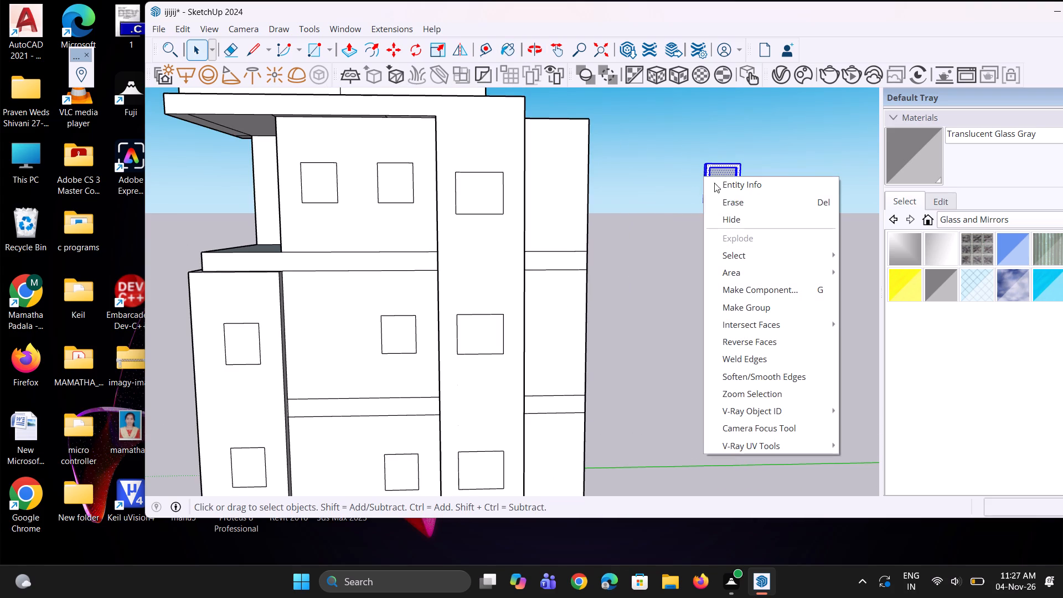
click(750, 311)
click(651, 353)
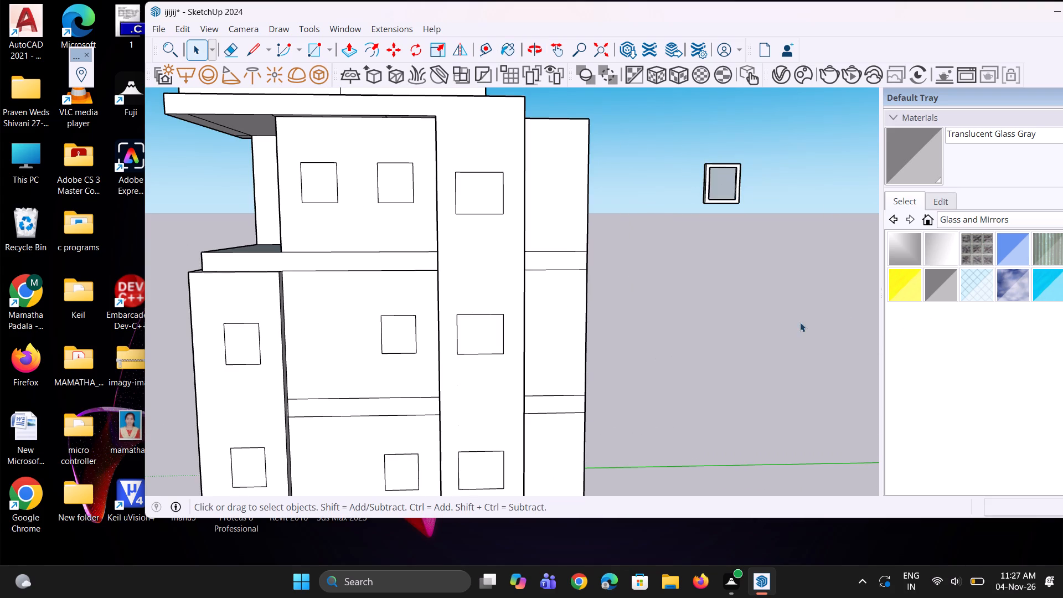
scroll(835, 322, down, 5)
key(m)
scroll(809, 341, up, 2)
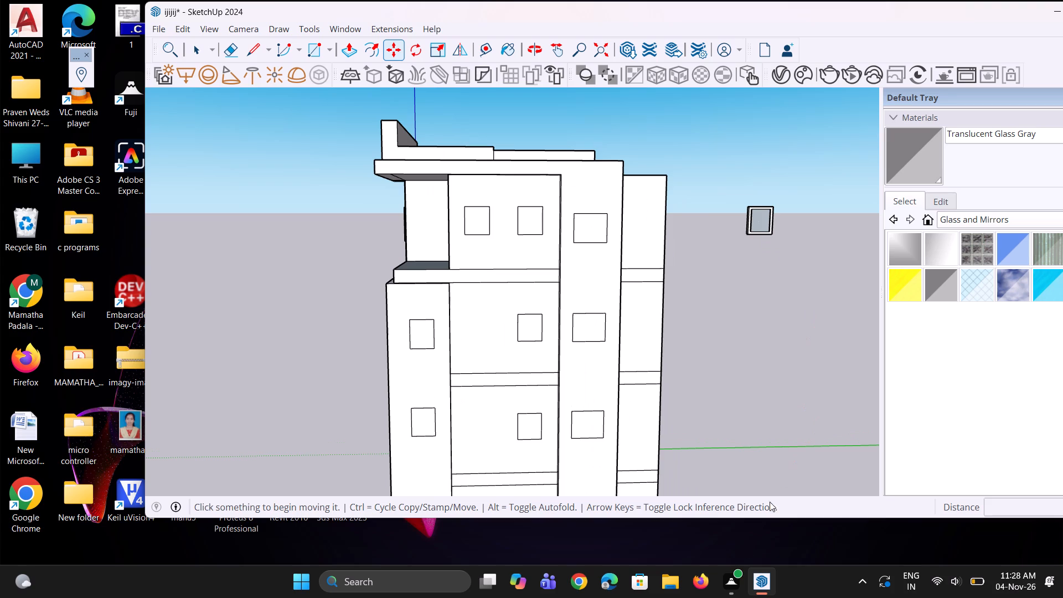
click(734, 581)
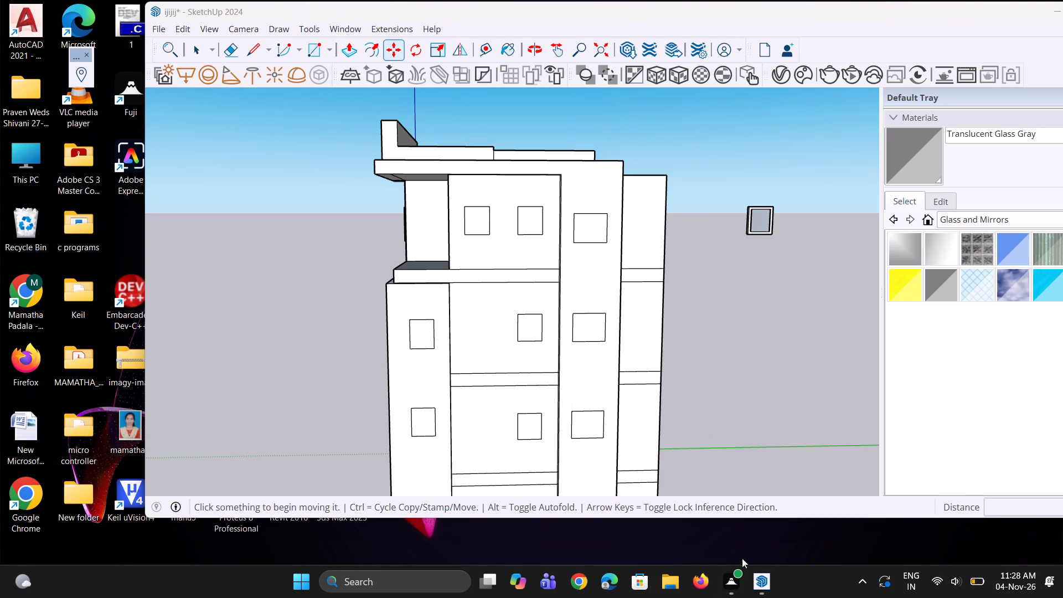
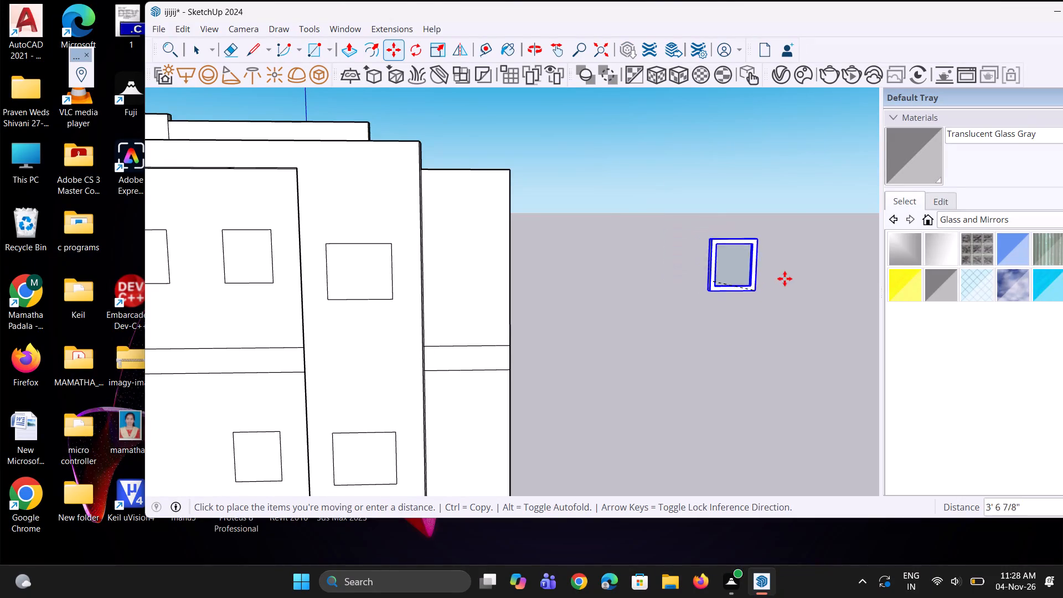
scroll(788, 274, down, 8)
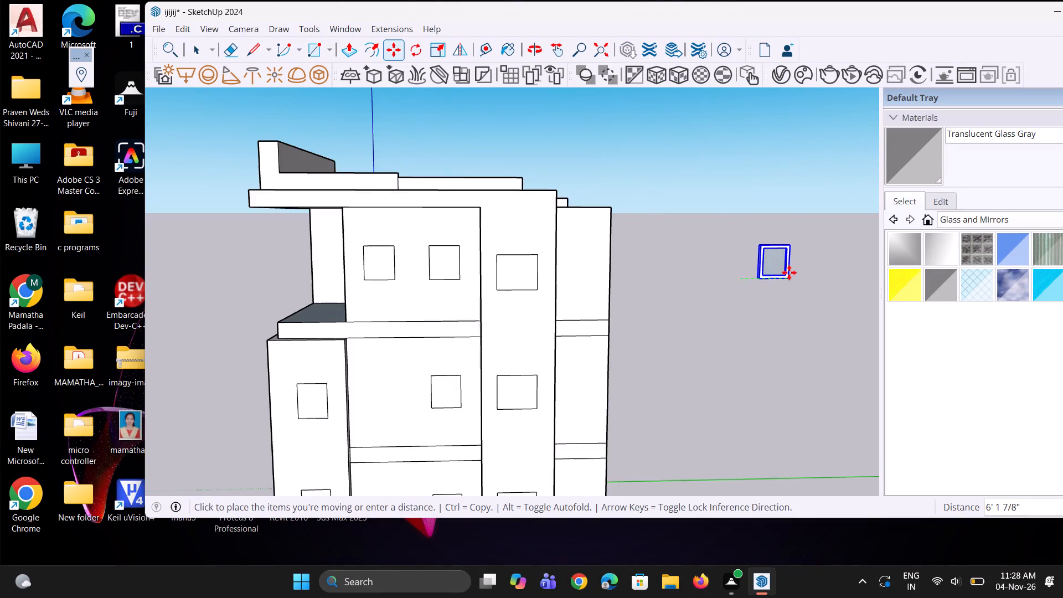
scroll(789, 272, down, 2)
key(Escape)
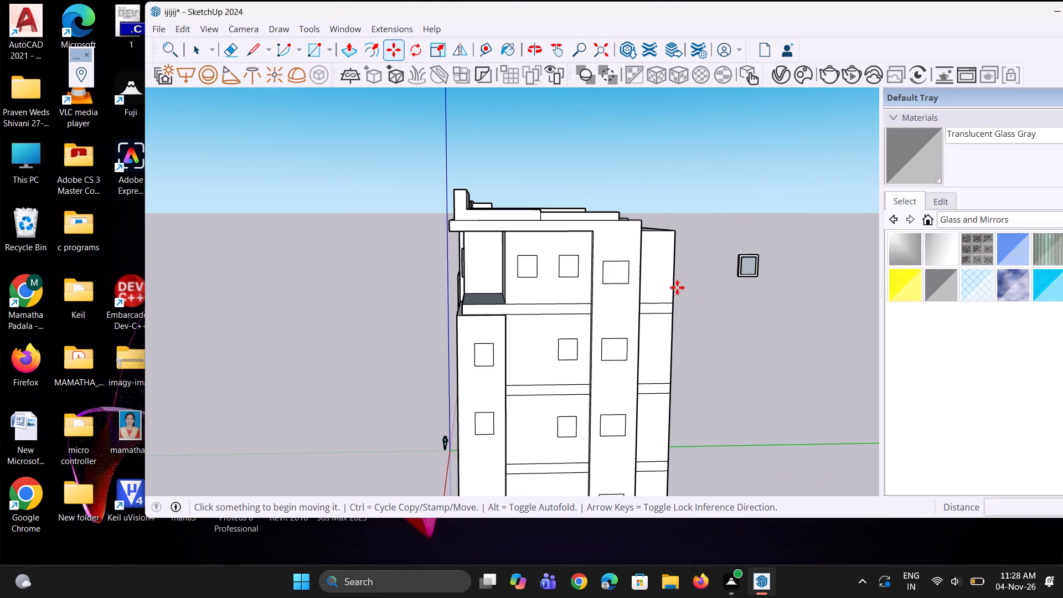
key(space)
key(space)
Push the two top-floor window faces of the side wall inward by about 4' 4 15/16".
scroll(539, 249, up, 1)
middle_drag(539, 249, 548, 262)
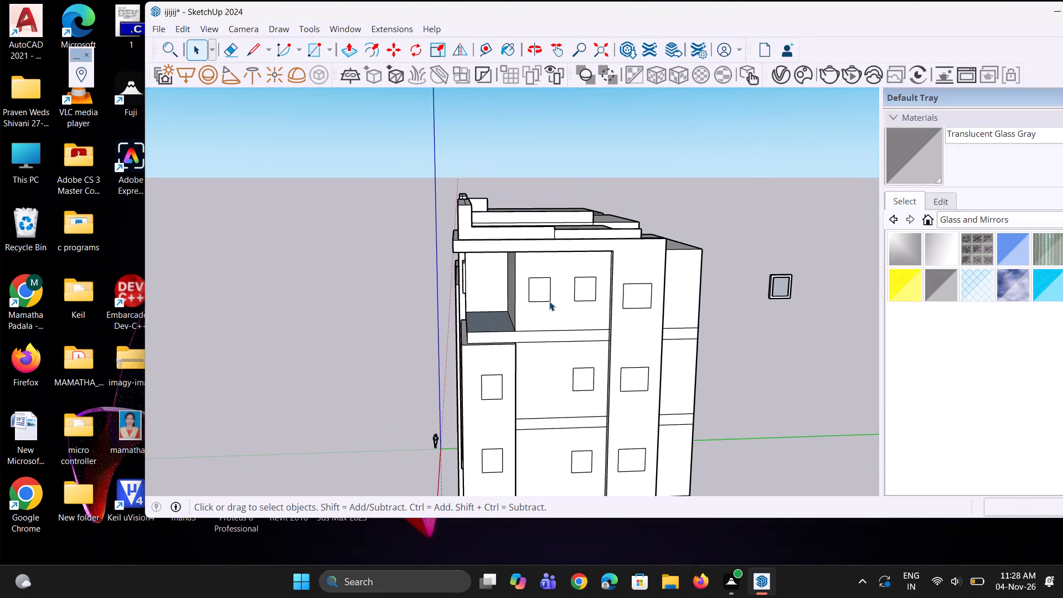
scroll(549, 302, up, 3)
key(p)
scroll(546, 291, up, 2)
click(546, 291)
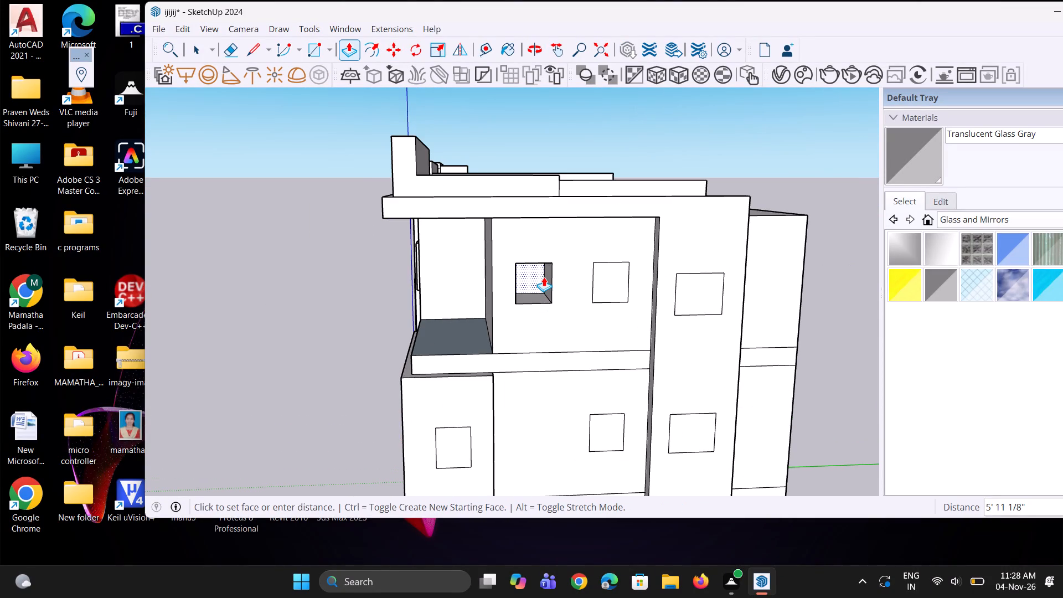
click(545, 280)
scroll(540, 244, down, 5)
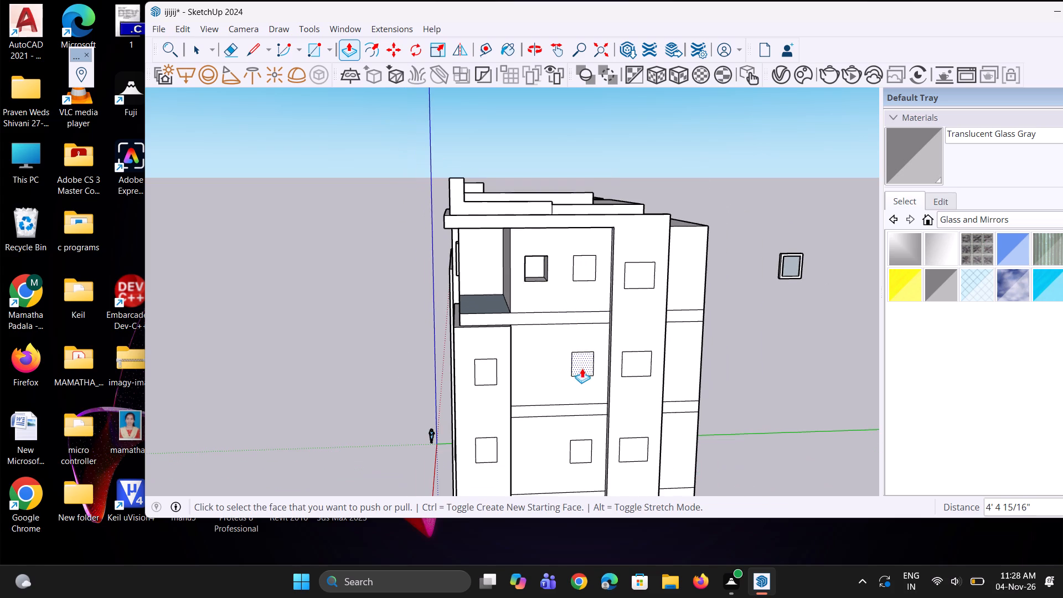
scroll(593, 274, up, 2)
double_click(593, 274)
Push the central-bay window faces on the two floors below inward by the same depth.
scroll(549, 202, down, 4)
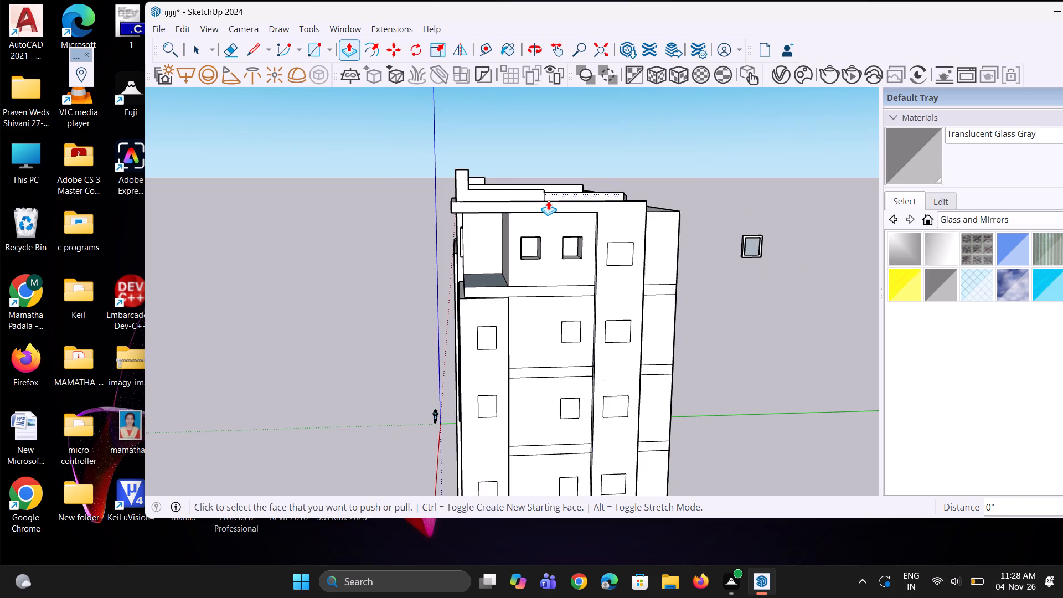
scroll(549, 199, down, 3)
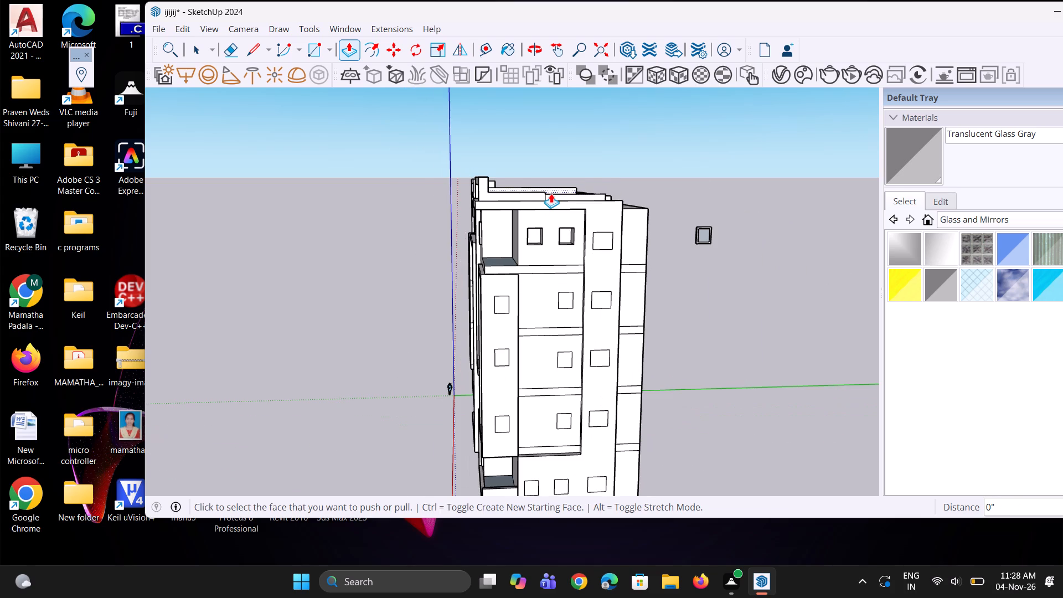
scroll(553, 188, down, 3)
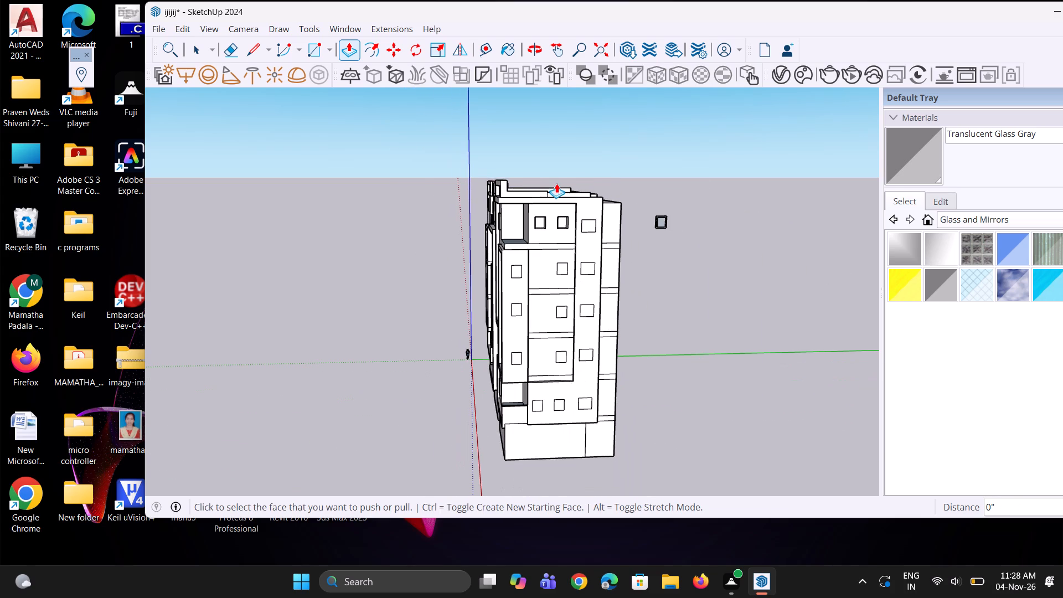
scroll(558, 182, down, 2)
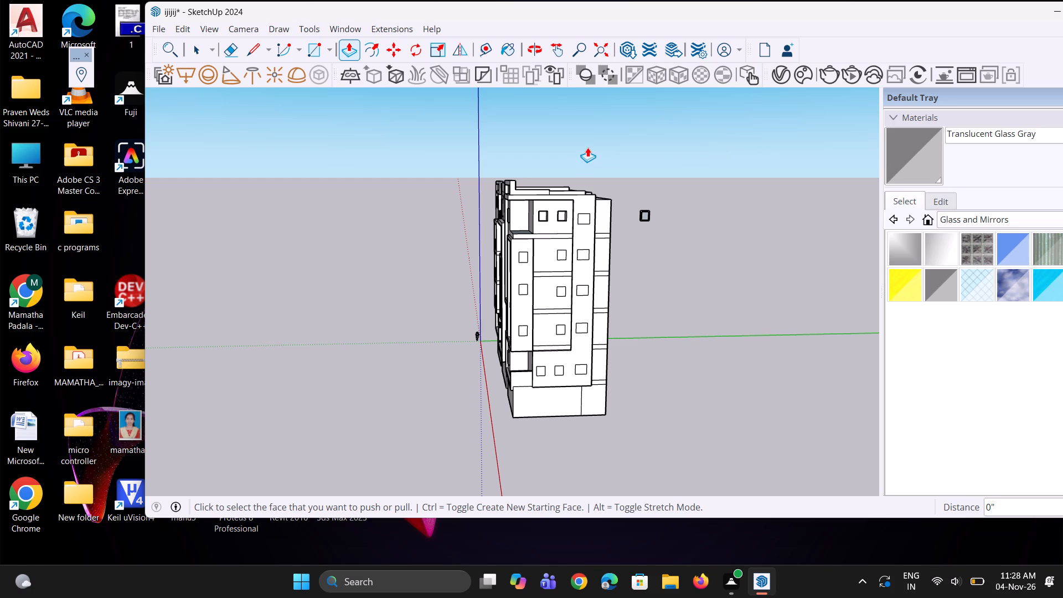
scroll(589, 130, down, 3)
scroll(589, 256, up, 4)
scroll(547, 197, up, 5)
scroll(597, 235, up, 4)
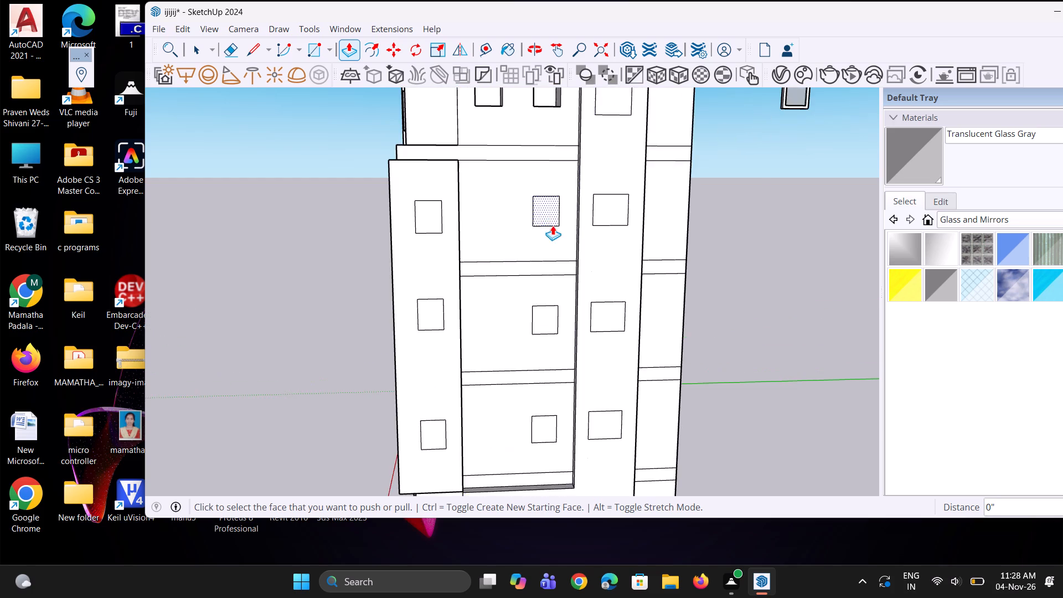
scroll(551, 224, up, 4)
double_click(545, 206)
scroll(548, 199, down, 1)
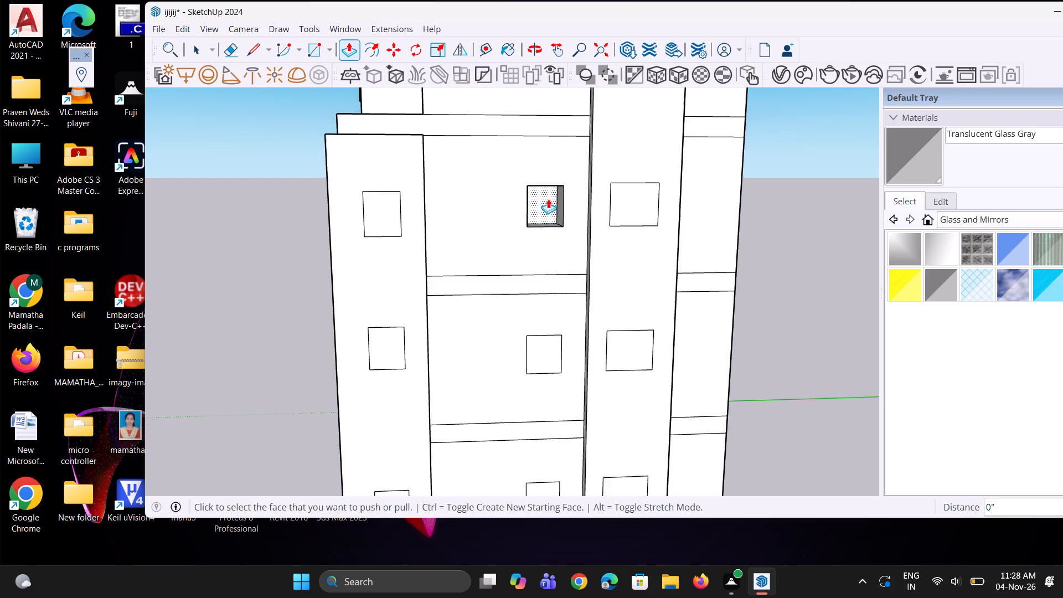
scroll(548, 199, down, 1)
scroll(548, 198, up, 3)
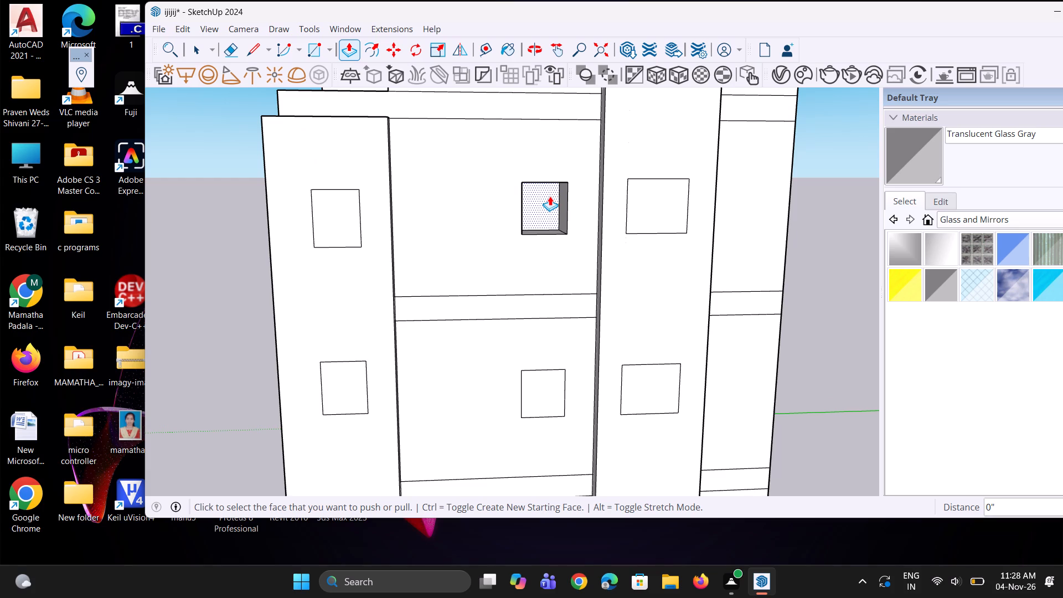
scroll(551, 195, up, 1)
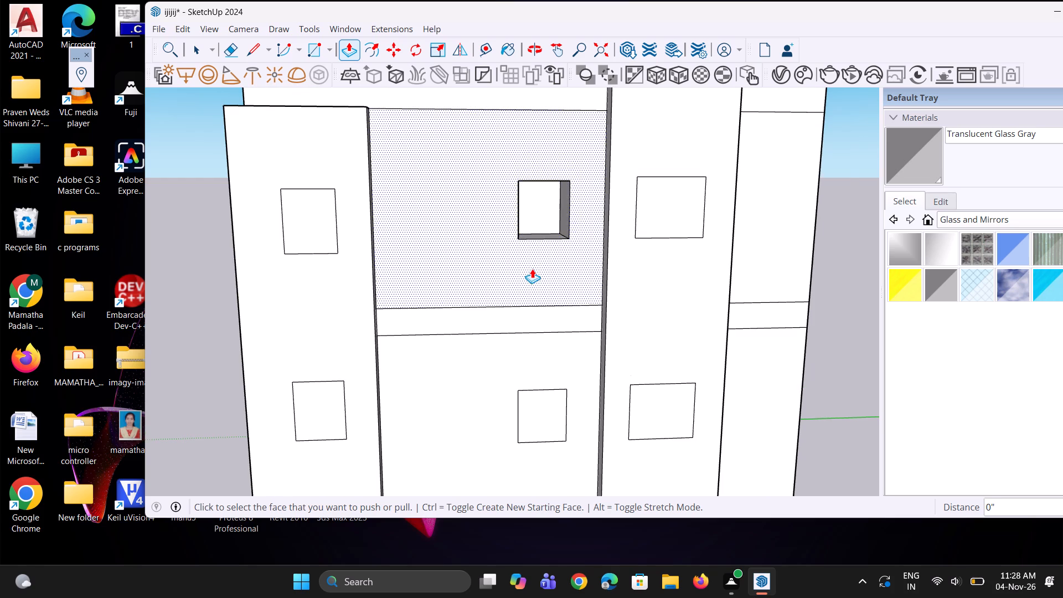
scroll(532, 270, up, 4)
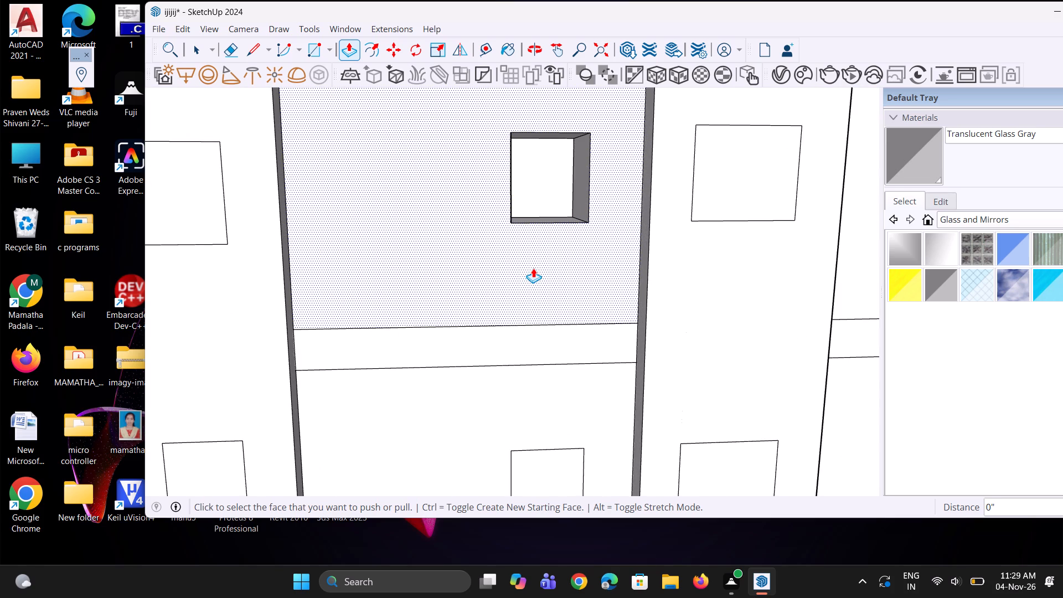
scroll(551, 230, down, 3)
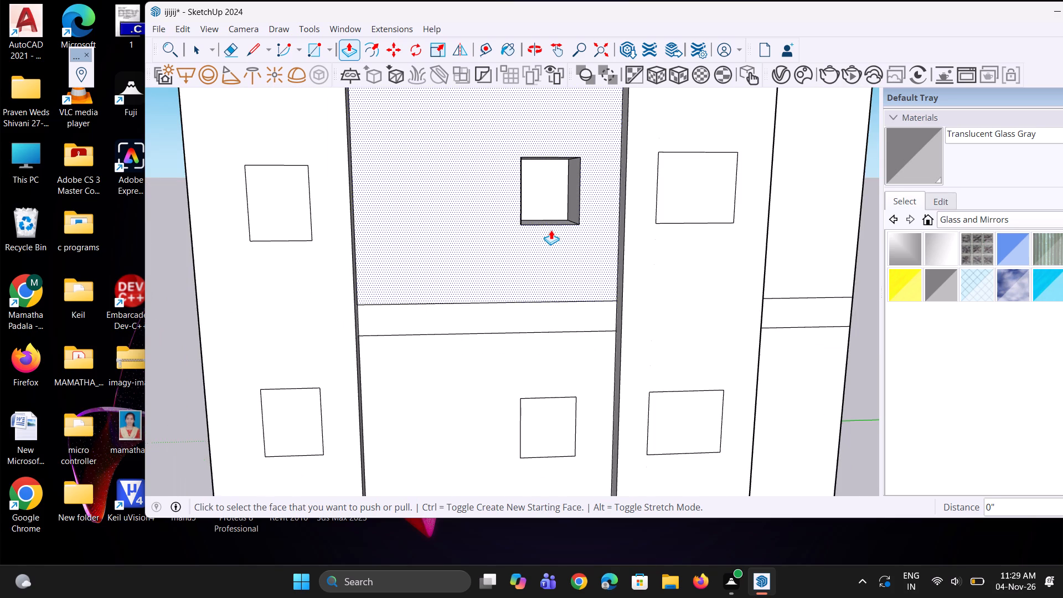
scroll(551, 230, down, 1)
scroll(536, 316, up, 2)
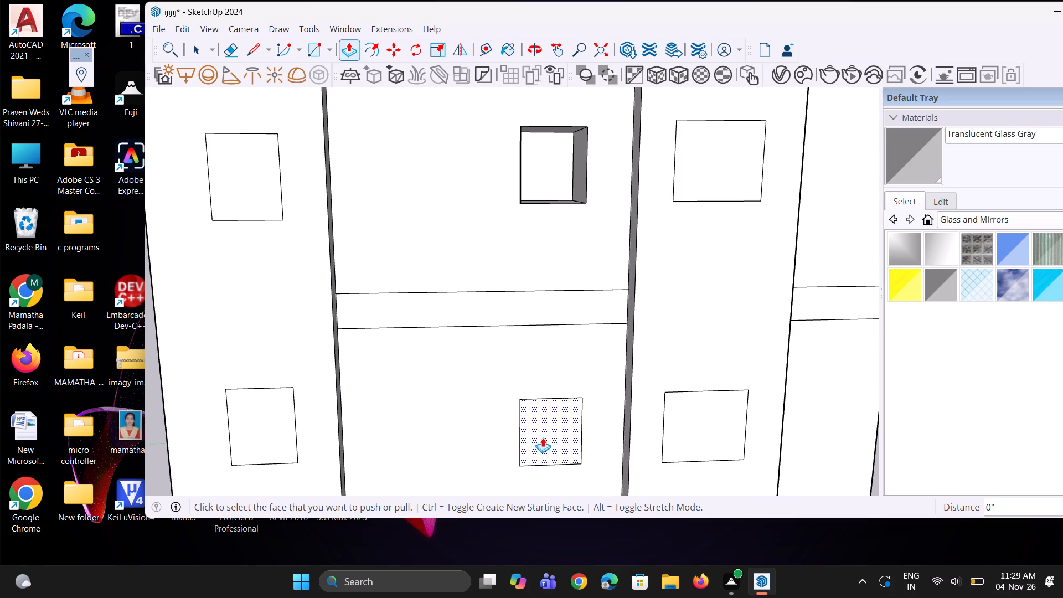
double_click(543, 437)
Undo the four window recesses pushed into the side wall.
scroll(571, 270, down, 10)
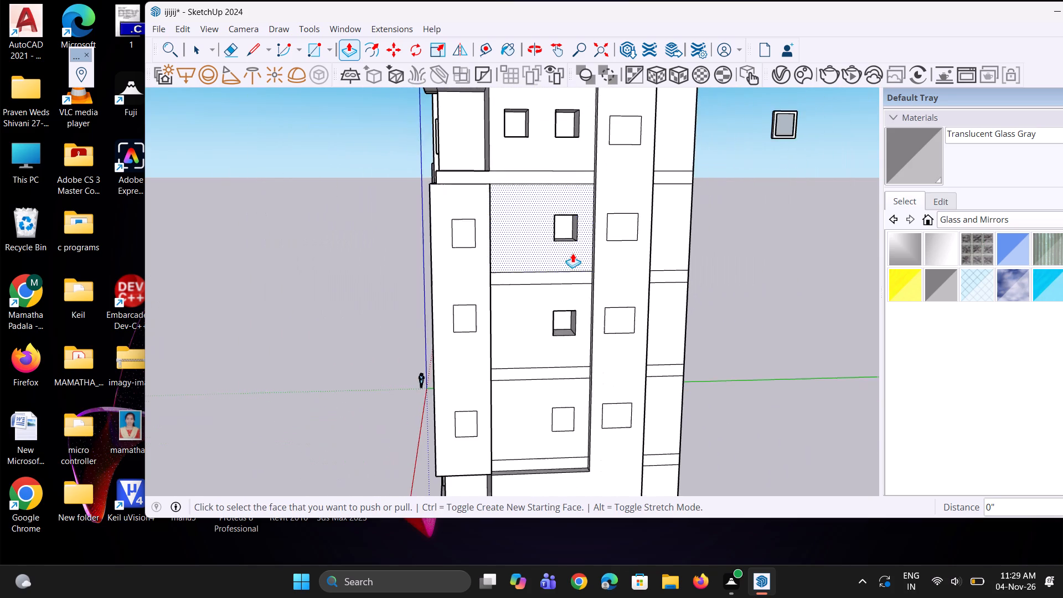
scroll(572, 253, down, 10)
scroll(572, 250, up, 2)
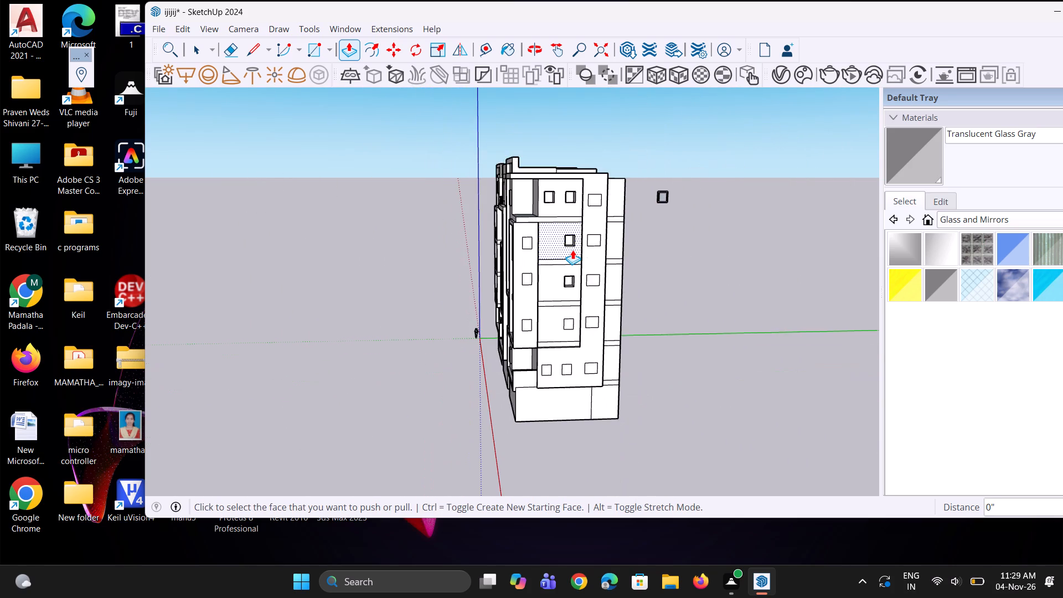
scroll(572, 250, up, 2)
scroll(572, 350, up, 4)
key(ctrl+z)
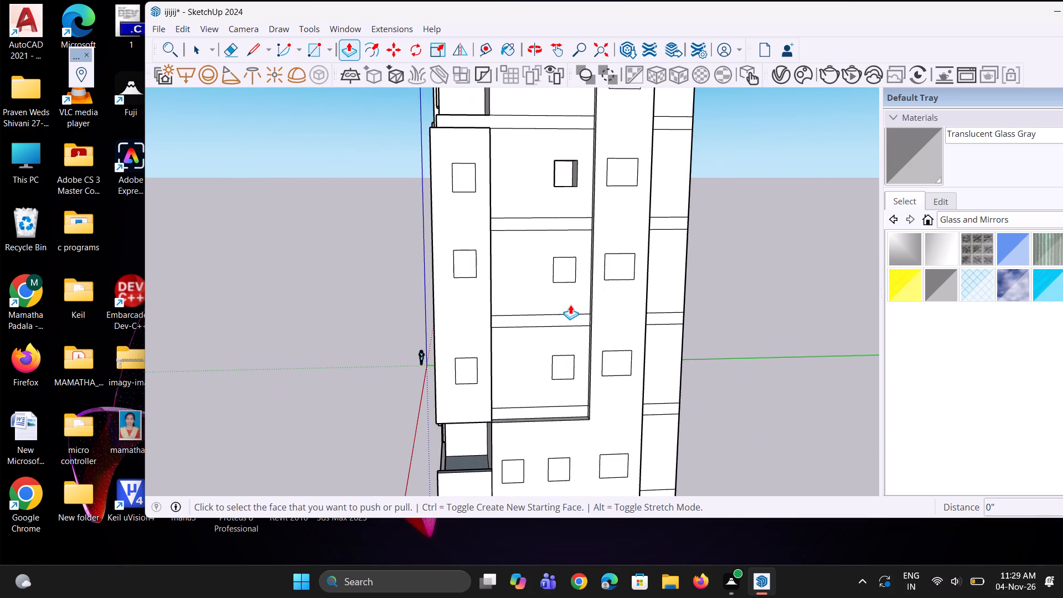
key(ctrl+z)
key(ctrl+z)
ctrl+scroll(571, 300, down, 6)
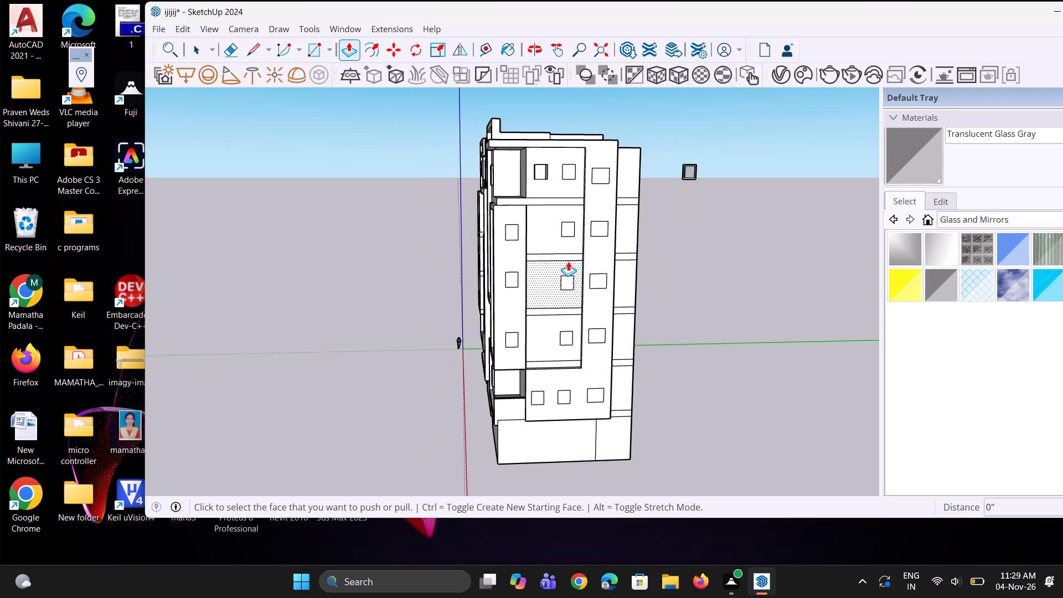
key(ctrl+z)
Offset the outline of the top-floor window nearest the balcony outward by about 4 3/8".
scroll(545, 172, up, 6)
key(space)
key(space)
click(542, 170)
scroll(525, 172, up, 8)
key(f)
click(524, 166)
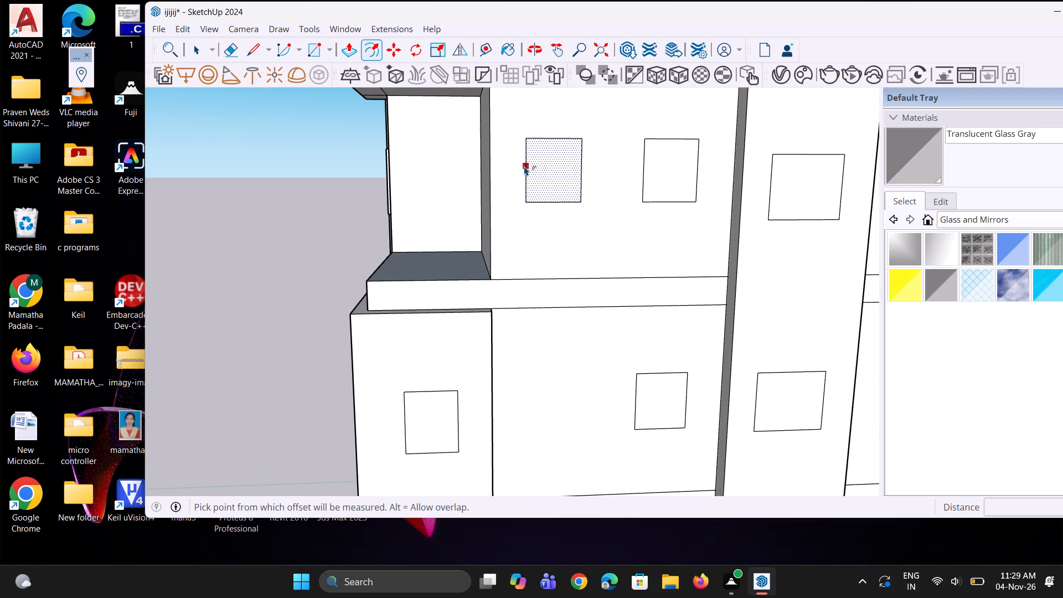
click(521, 167)
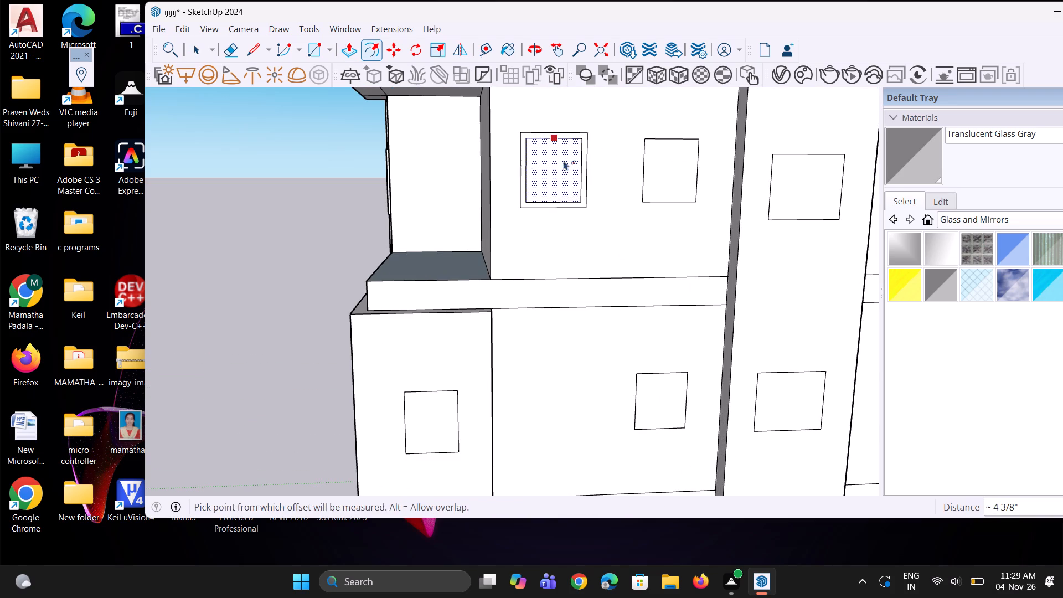
Offset the outline of the second top-floor window in the central bay outward by the same 4 3/8".
key(space)
key(space)
click(662, 173)
scroll(658, 172, up, 4)
key(f)
double_click(646, 166)
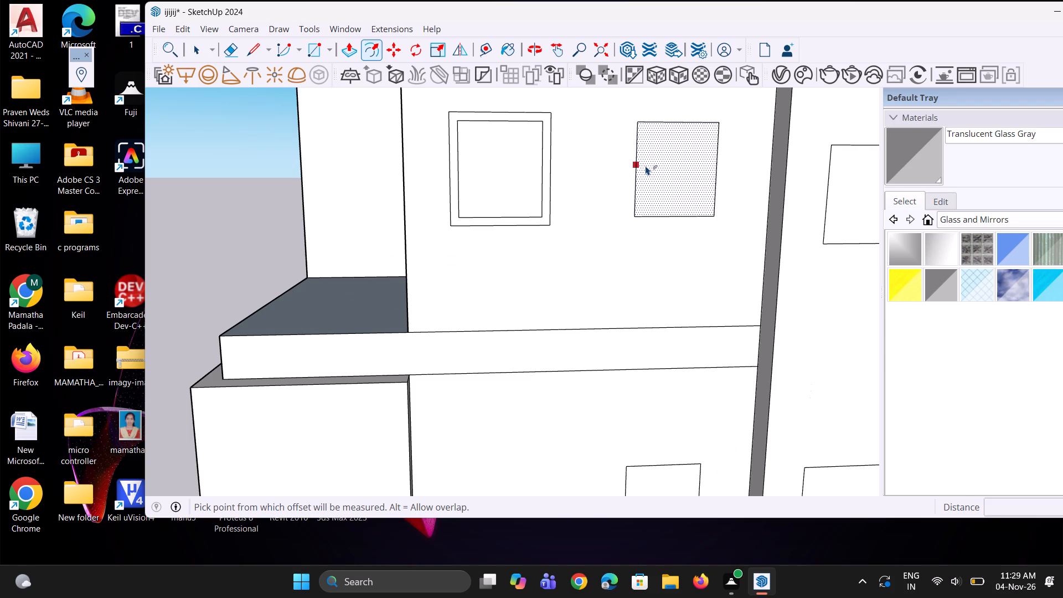
Repeat the 4 3/8" outward offset on the central-bay window one floor below the top floor.
scroll(628, 154, down, 5)
key(space)
scroll(626, 148, down, 9)
key(space)
key(space)
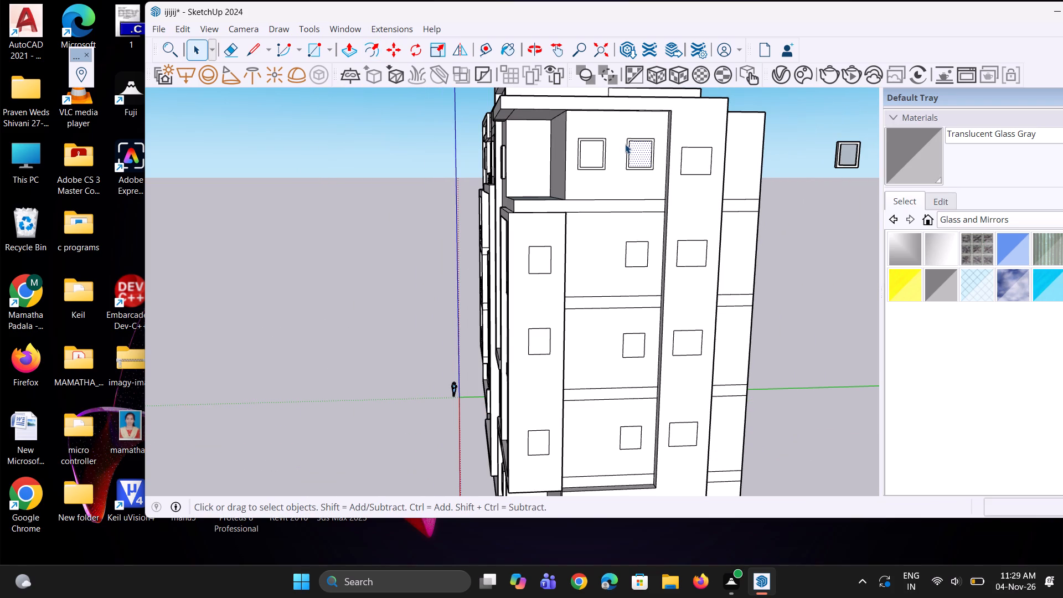
scroll(637, 178, up, 3)
click(630, 287)
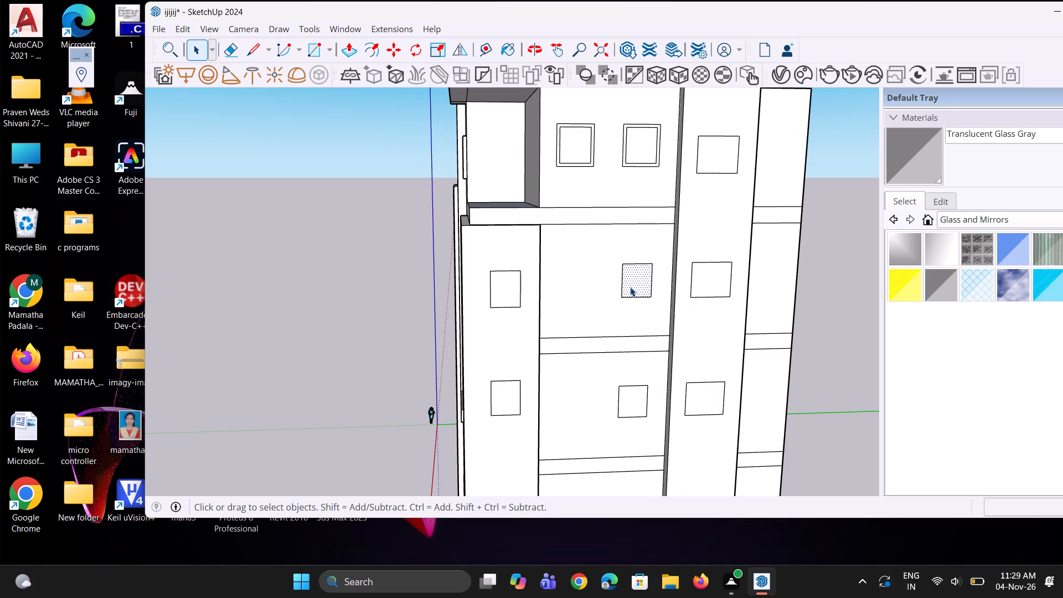
scroll(630, 287, up, 7)
key(f)
double_click(620, 265)
Repeat the 4 3/8" outward offset on the central-bay window two floors below the top floor.
scroll(603, 198, down, 10)
key(space)
scroll(601, 181, down, 2)
key(space)
click(610, 305)
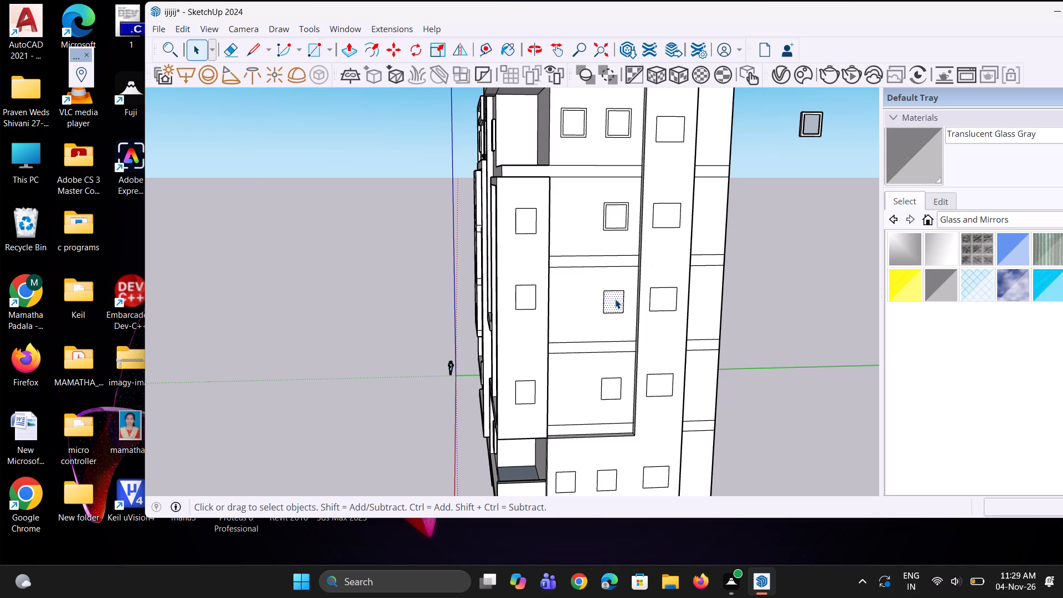
scroll(630, 230, up, 1)
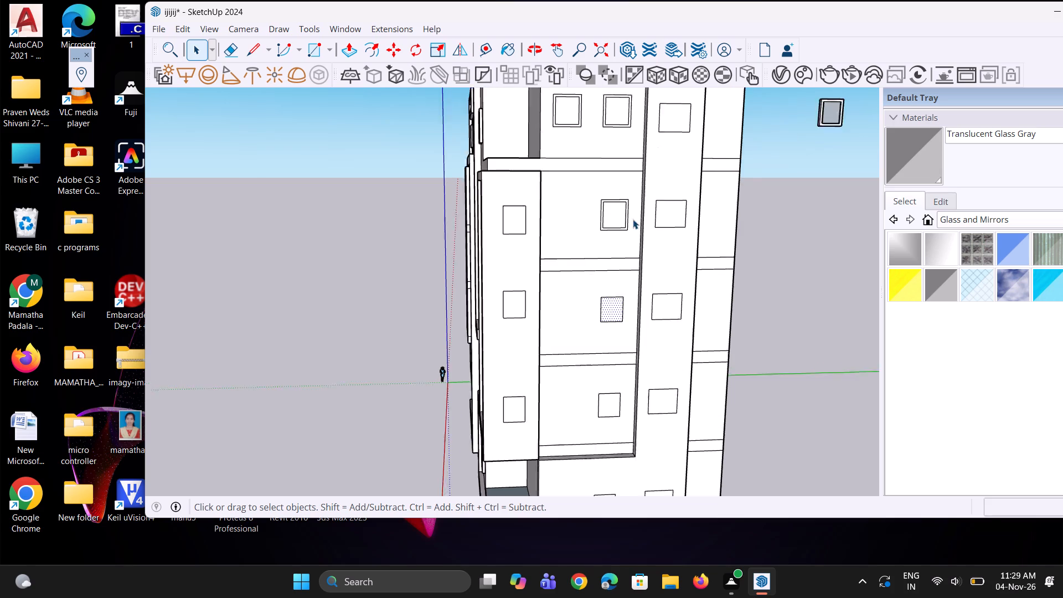
scroll(633, 219, up, 1)
scroll(599, 337, up, 3)
key(f)
double_click(594, 301)
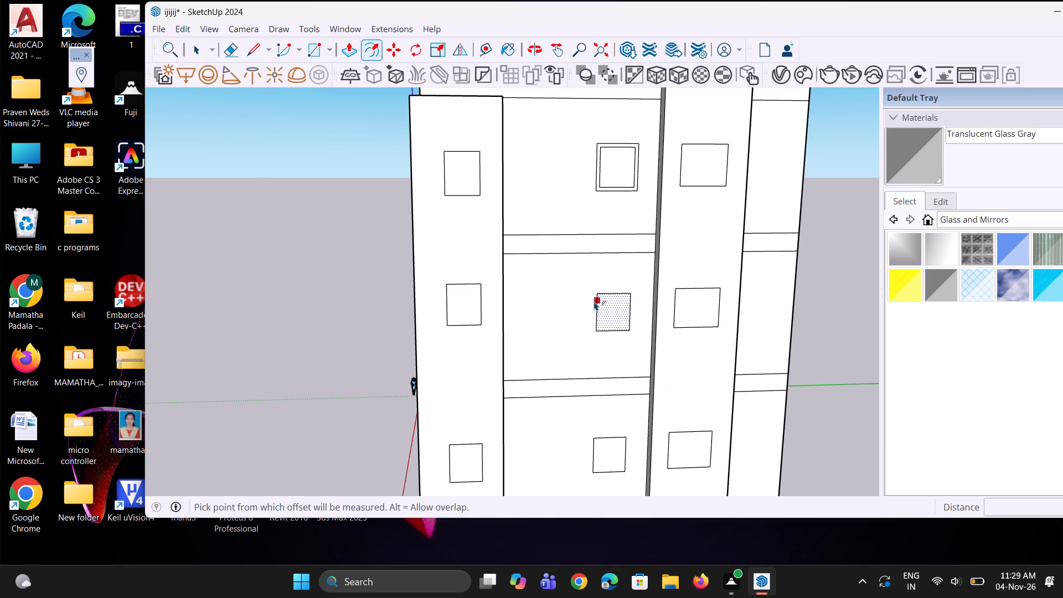
Repeat the 4 3/8" outward offset on the central-bay window three floors below the top floor.
scroll(594, 301, down, 5)
scroll(598, 373, up, 3)
key(space)
key(space)
scroll(592, 453, up, 2)
scroll(650, 375, up, 3)
key(space)
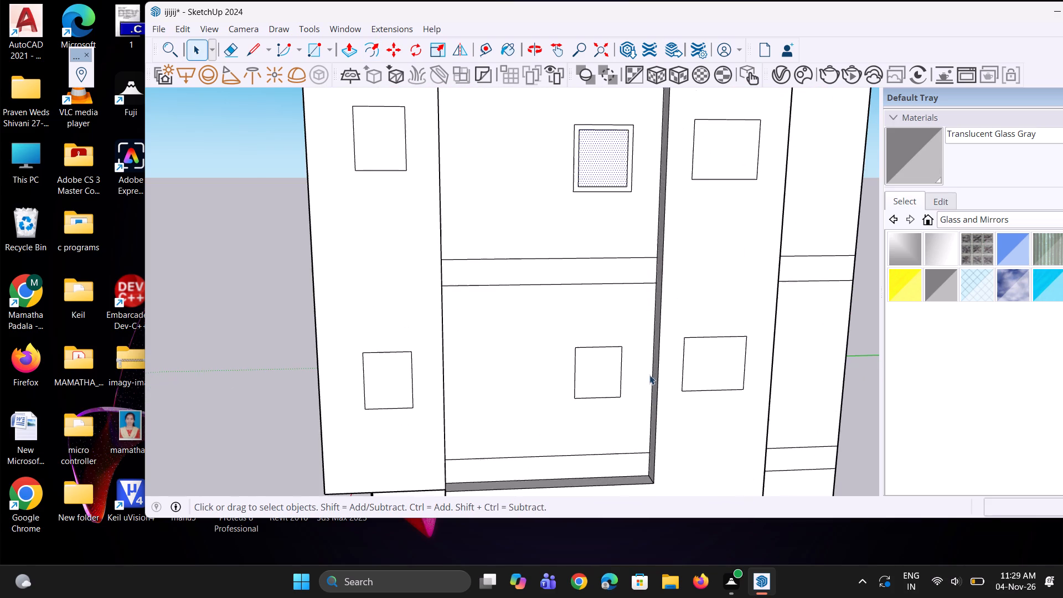
click(605, 374)
scroll(605, 374, up, 6)
key(f)
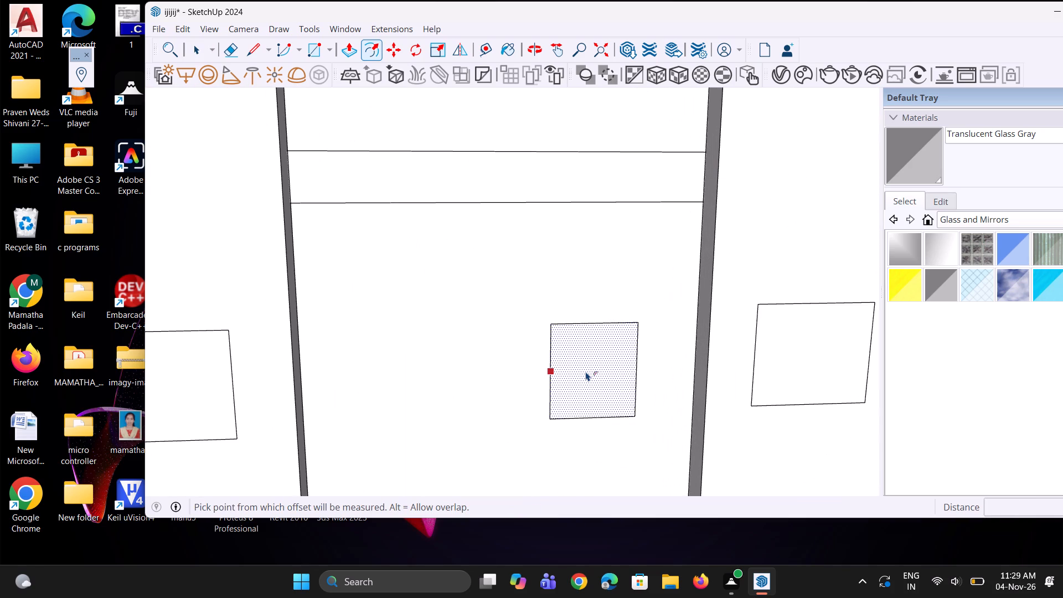
double_click(586, 372)
Repeat the 4 3/8" outward offset on the uppermost window of the projecting bay below the balcony.
scroll(585, 373, down, 9)
key(space)
scroll(585, 389, down, 4)
key(space)
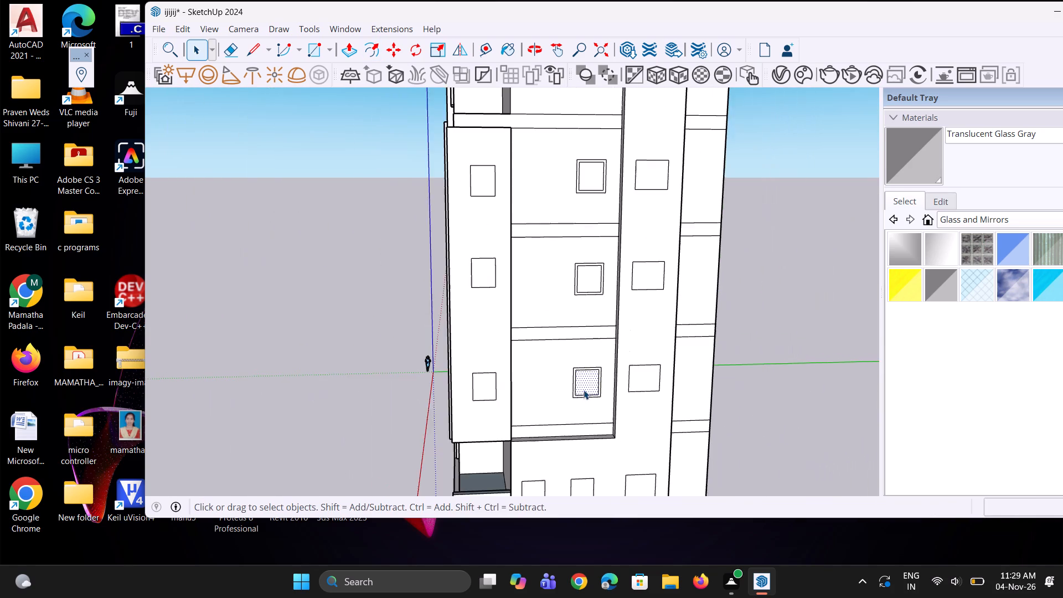
scroll(584, 390, down, 5)
key(space)
key(space)
key(space)
scroll(584, 390, down, 1)
scroll(524, 317, up, 7)
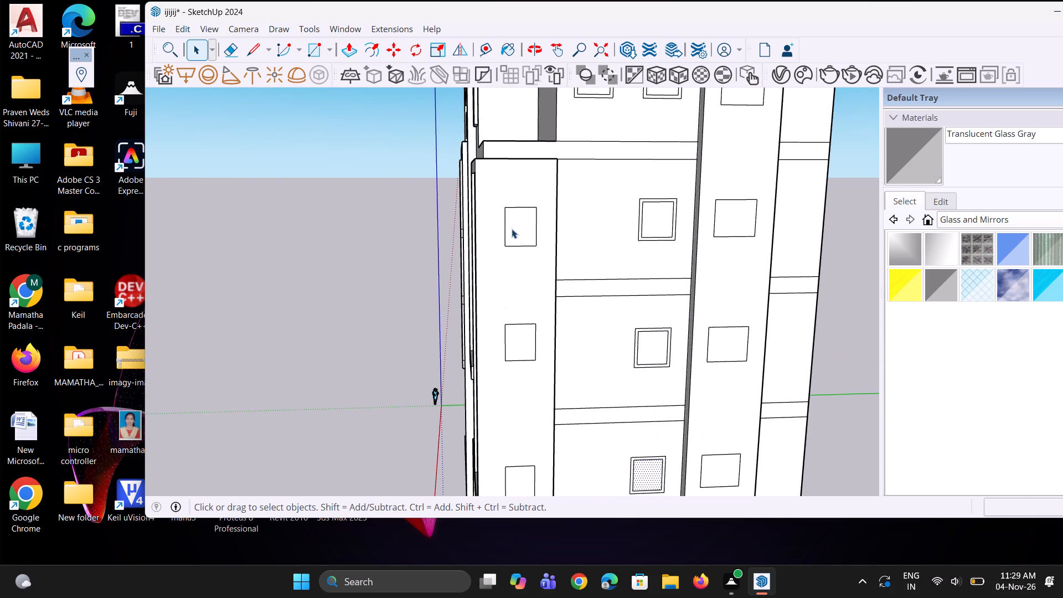
click(512, 228)
scroll(506, 230, up, 7)
key(f)
double_click(501, 228)
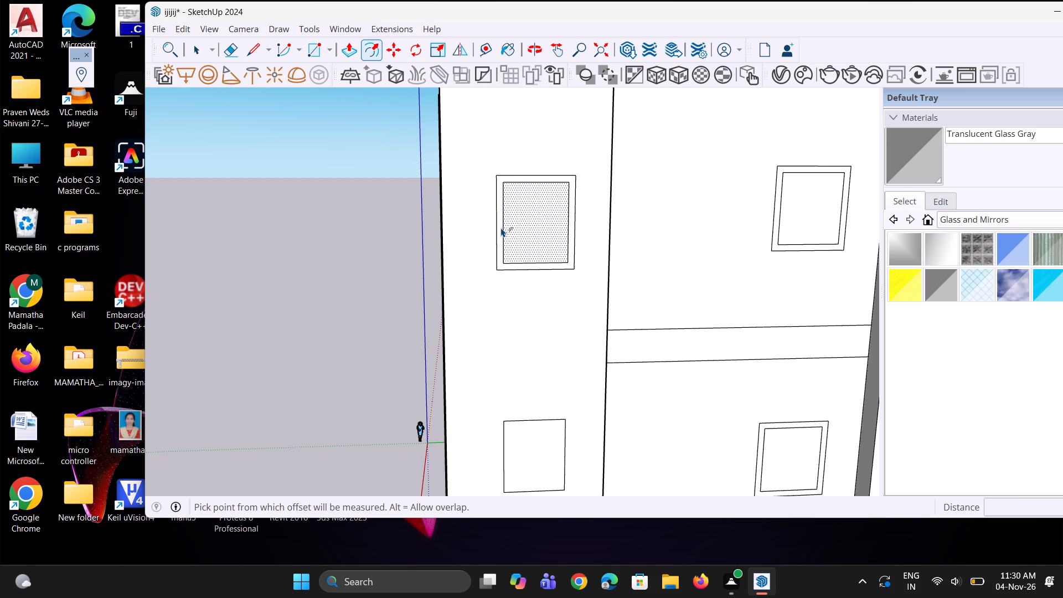
key(space)
key(space)
scroll(497, 168, down, 4)
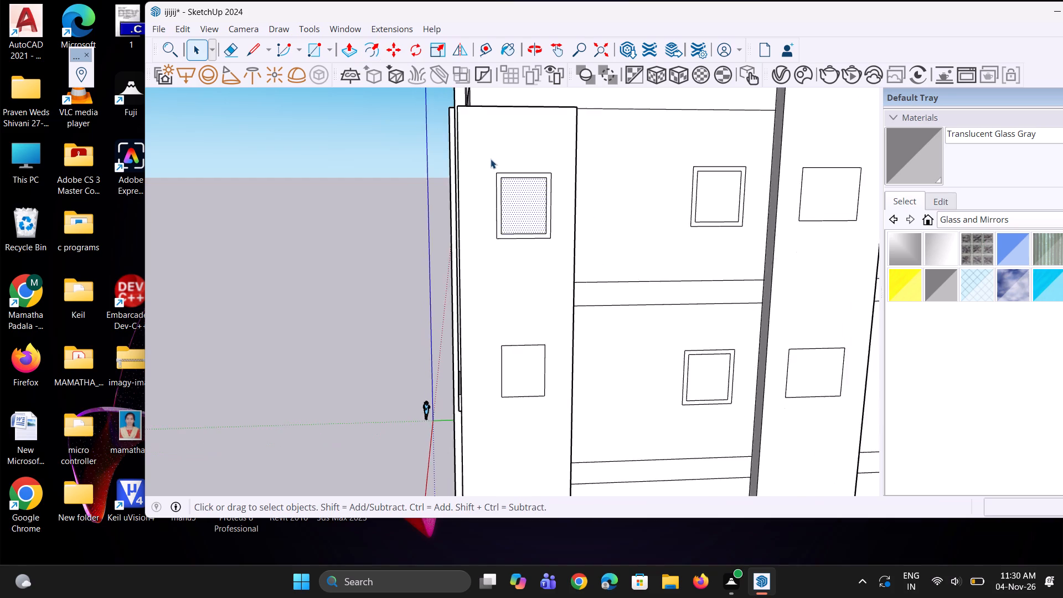
Repeat the 4 3/8" outward offset on the middle window of the projecting bay below the balcony.
scroll(491, 159, down, 3)
scroll(499, 301, up, 2)
click(505, 315)
scroll(506, 349, up, 7)
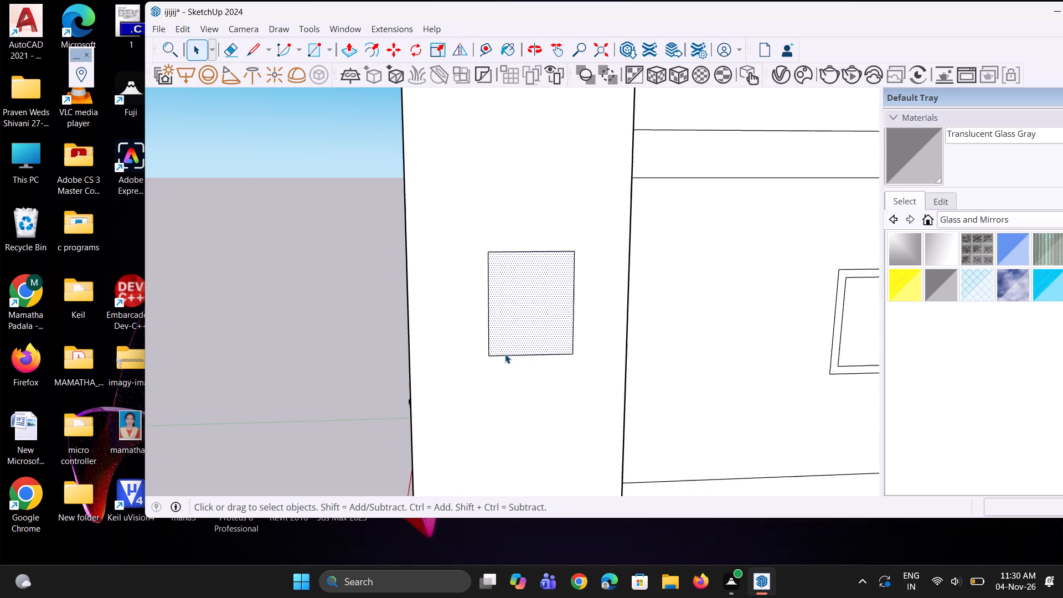
scroll(505, 354, up, 4)
key(f)
double_click(479, 295)
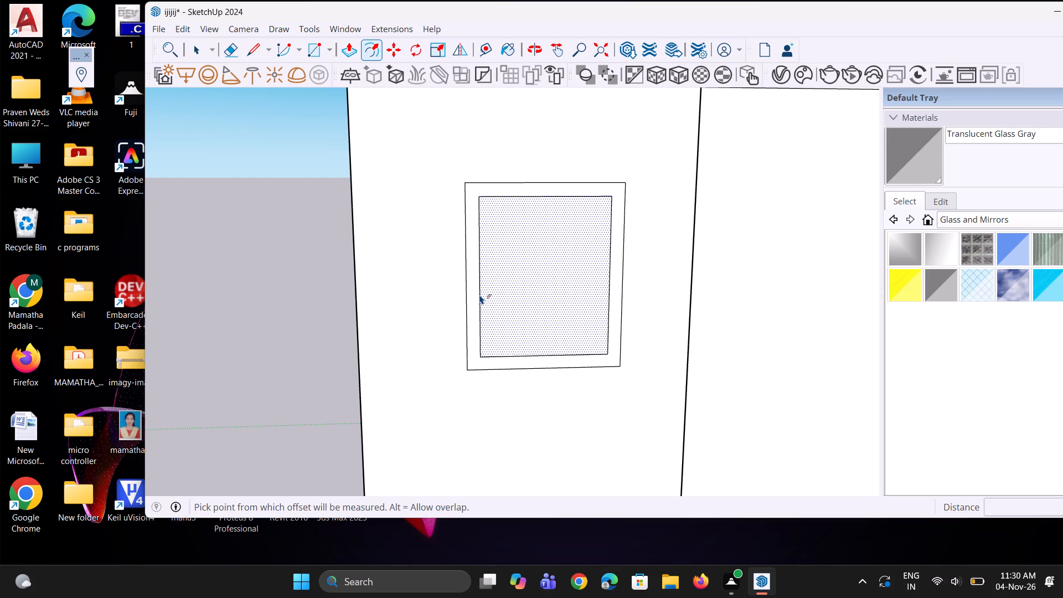
key(space)
Repeat the 4 3/8" outward offset on the lowest window of the projecting bay.
scroll(481, 291, down, 13)
key(space)
key(space)
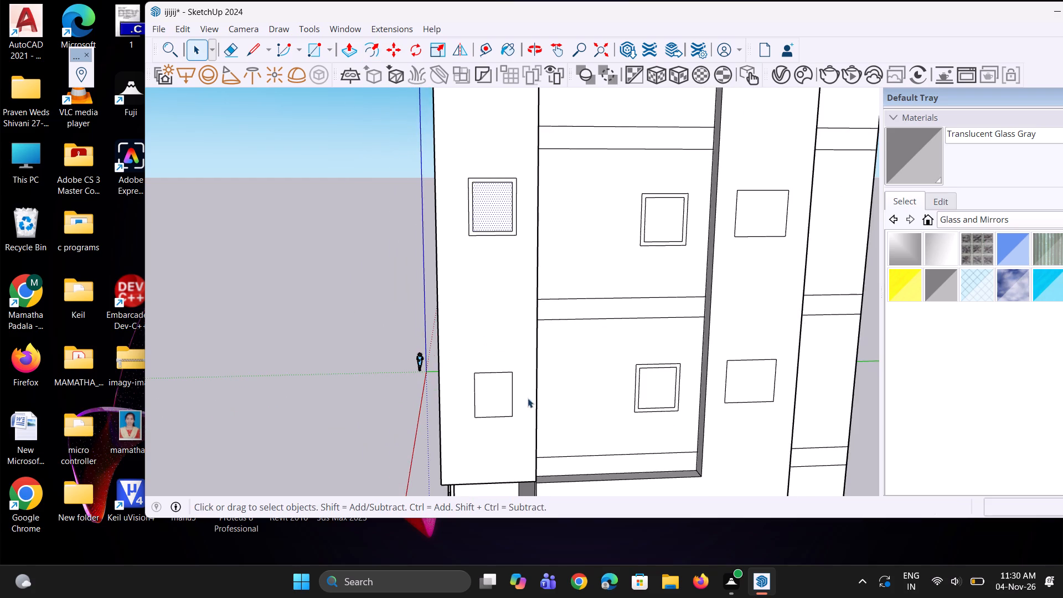
scroll(484, 396, up, 3)
click(487, 397)
scroll(479, 409, up, 6)
key(f)
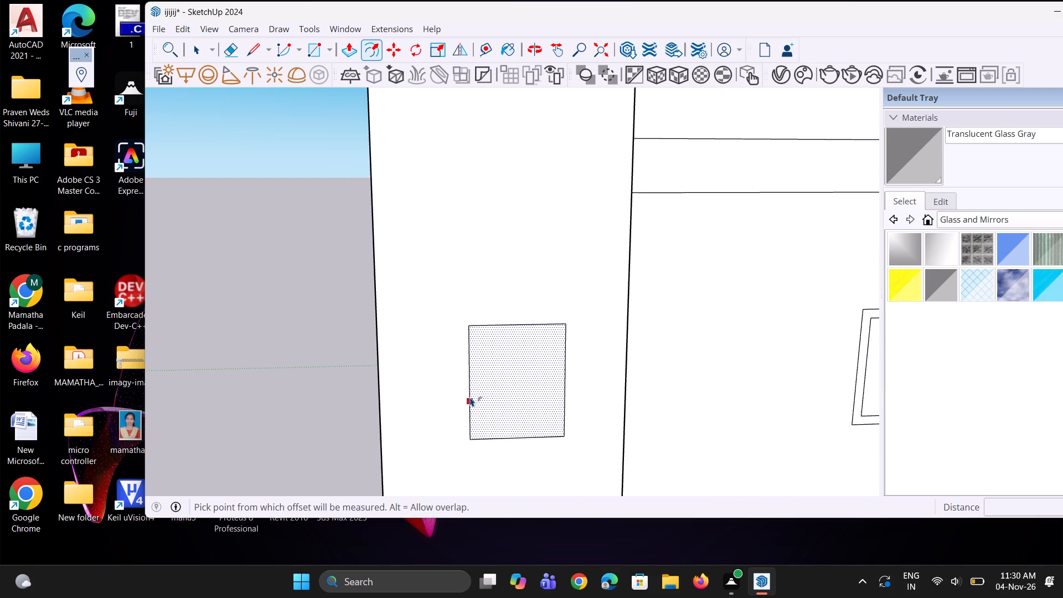
double_click(467, 390)
scroll(509, 250, down, 15)
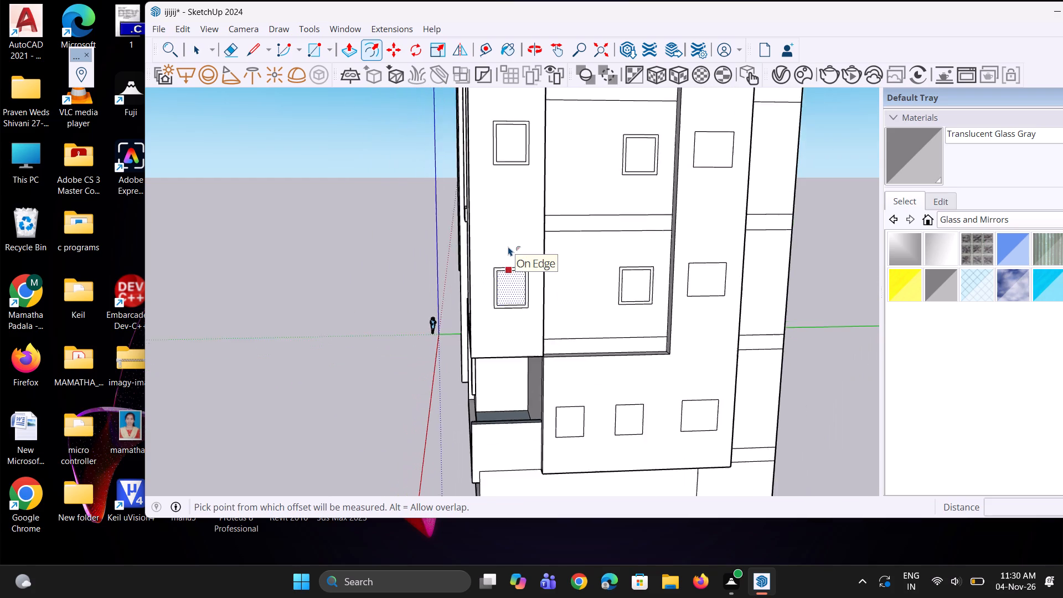
scroll(508, 246, down, 3)
key(space)
key(space)
Repeat the 4 3/8" outward offset on the bottom-row window nearest the projecting bay, in the row of three.
scroll(551, 319, up, 8)
key(space)
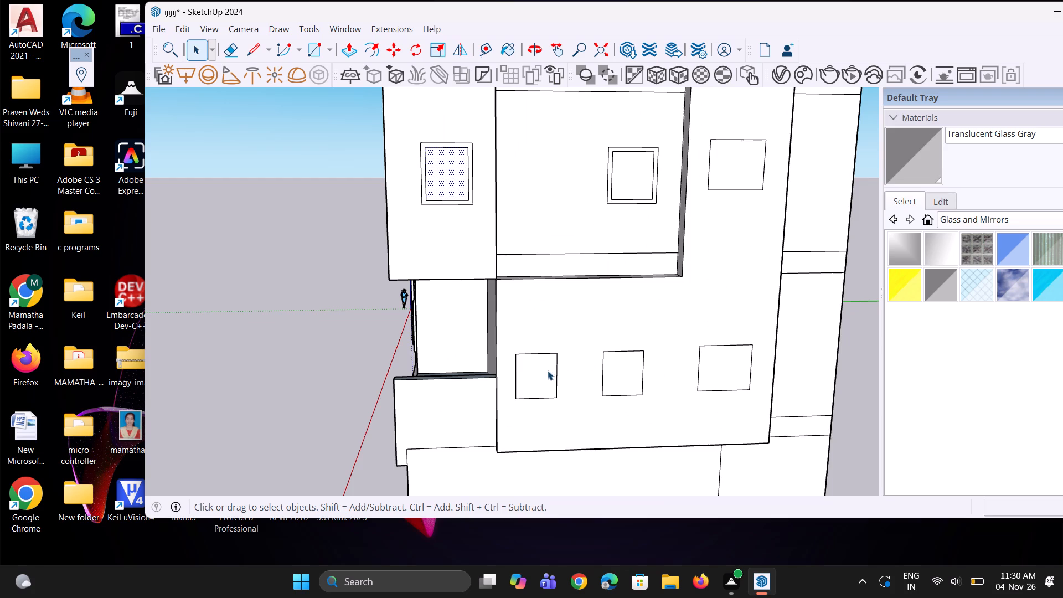
click(548, 370)
scroll(544, 378, up, 7)
key(f)
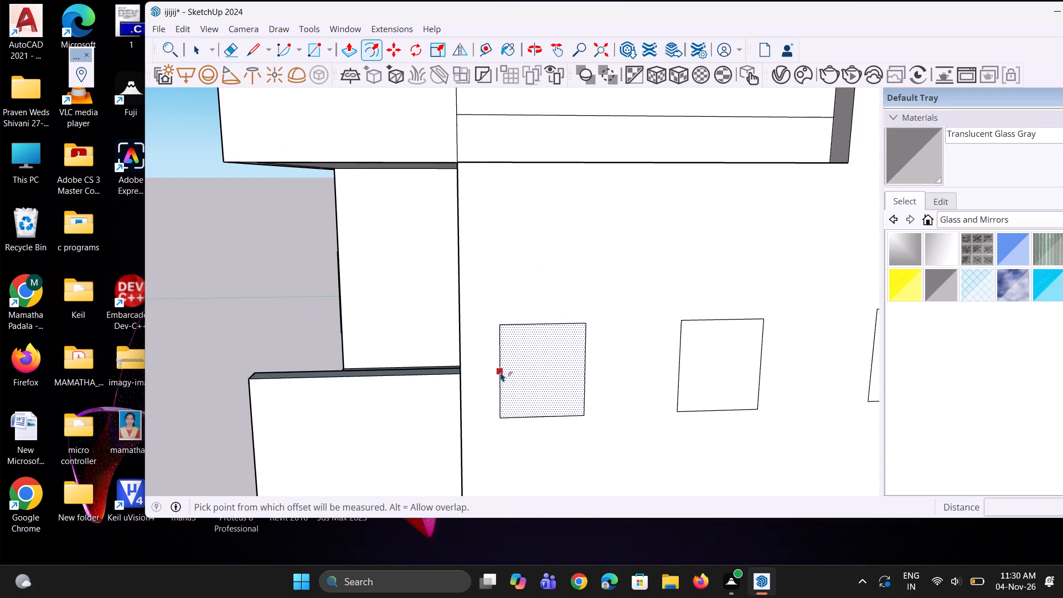
double_click(500, 372)
scroll(500, 371, down, 6)
key(space)
key(space)
Repeat the 4 3/8" outward offset on the middle window of the three-window bottom row.
scroll(592, 377, up, 3)
click(618, 369)
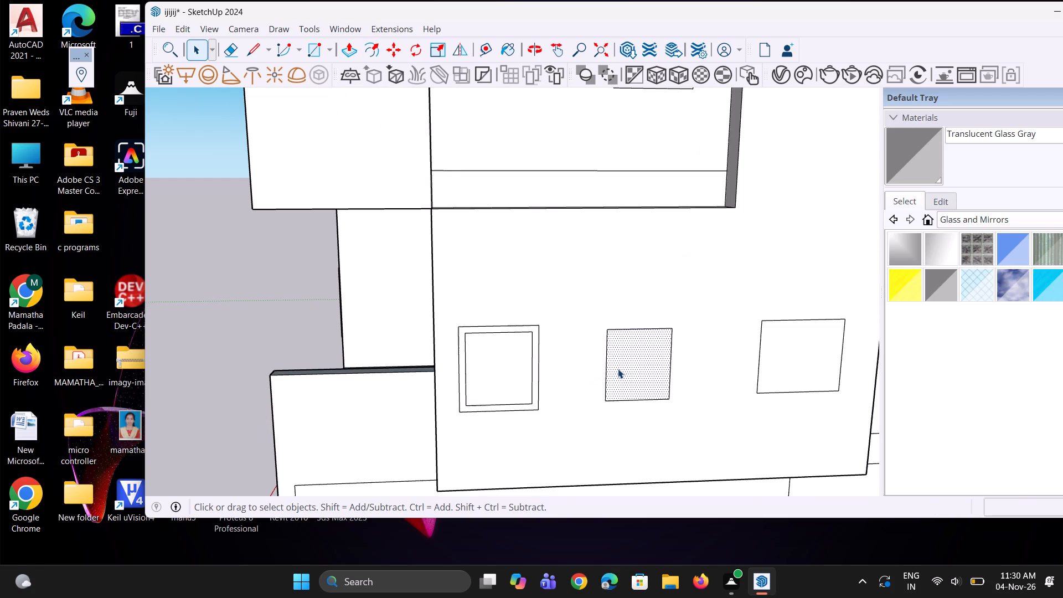
scroll(618, 369, up, 6)
key(f)
double_click(589, 352)
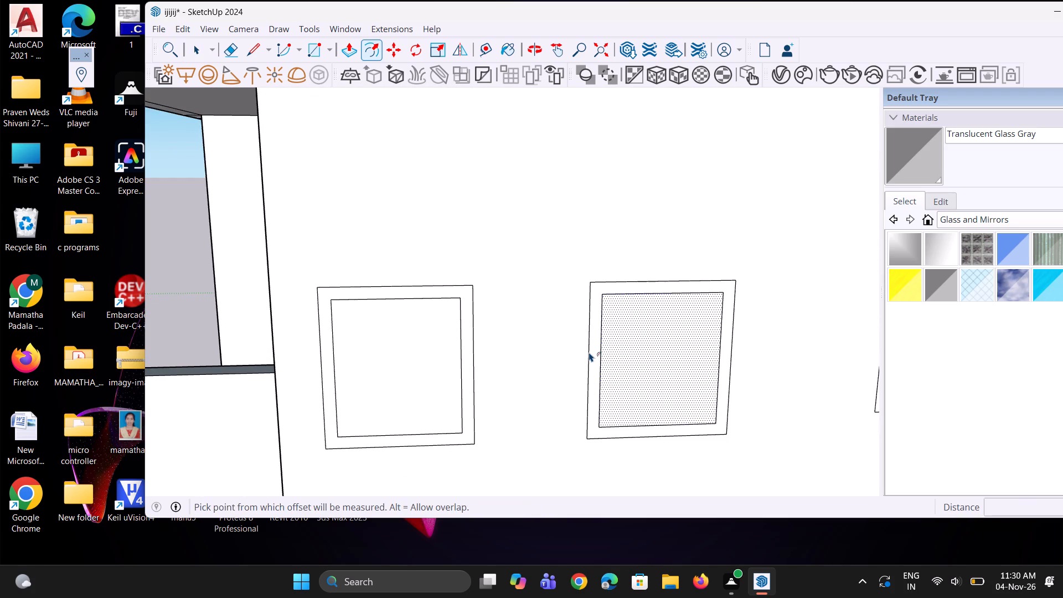
scroll(560, 330, down, 14)
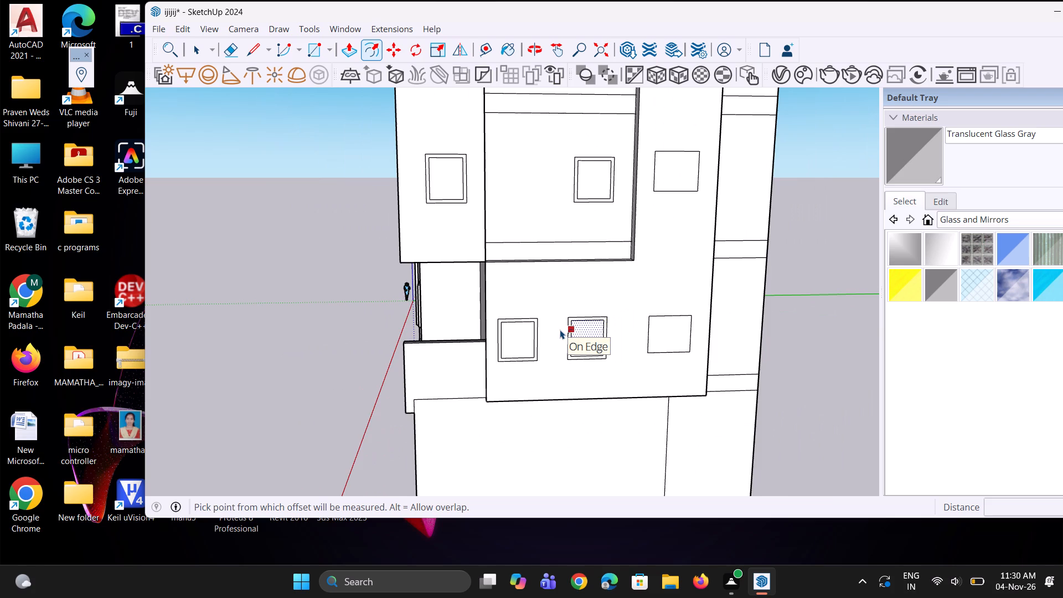
scroll(560, 329, down, 4)
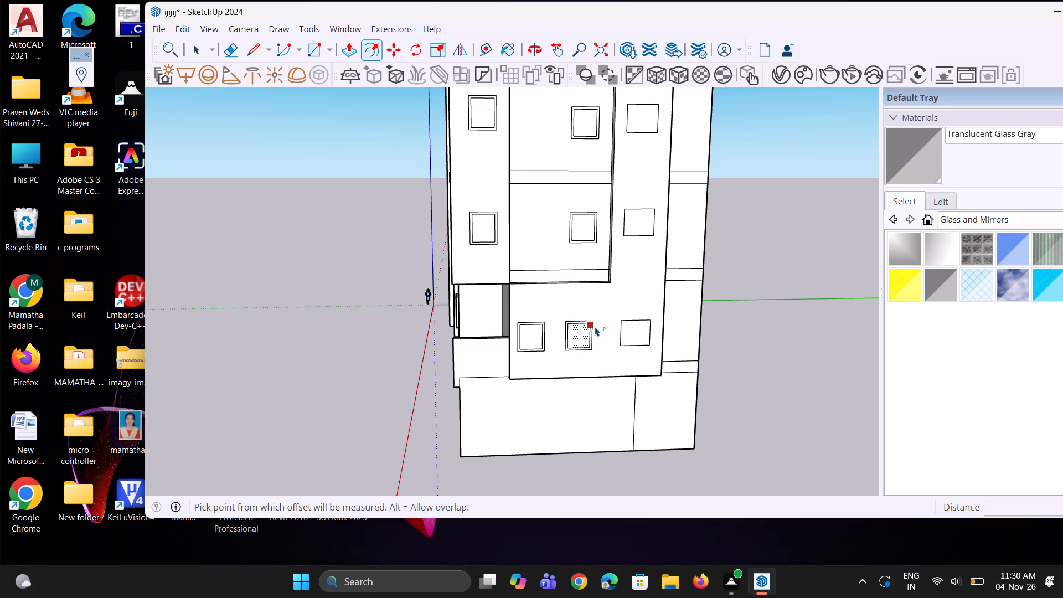
Repeat the 4 3/8" outward offset on the wide window at the far end of the three-window bottom row.
scroll(615, 339, up, 7)
key(space)
click(631, 334)
scroll(631, 334, up, 7)
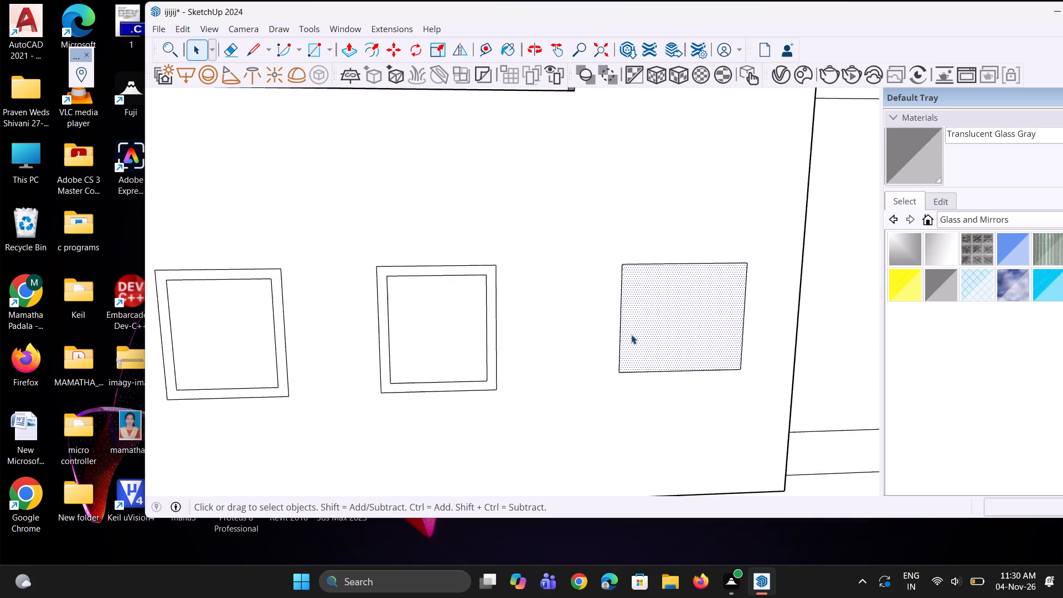
scroll(631, 334, up, 1)
key(g)
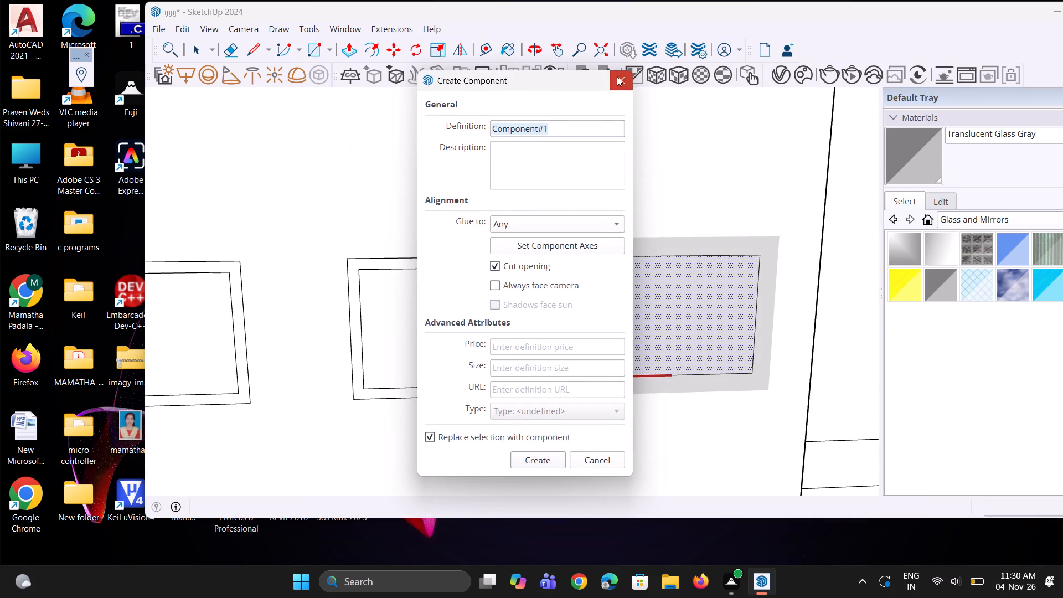
click(617, 76)
scroll(627, 256, up, 1)
key(f)
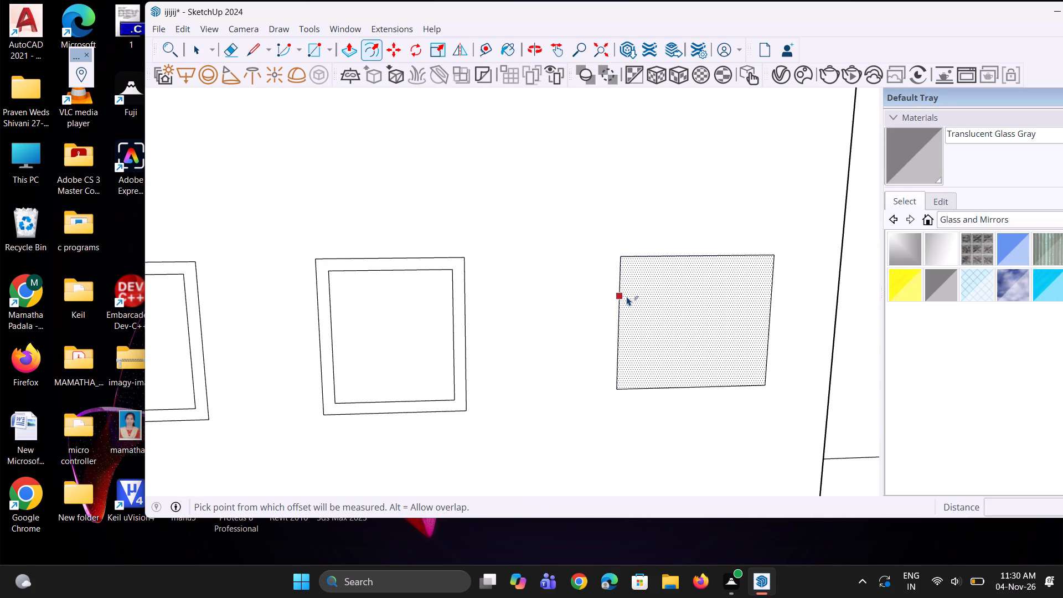
double_click(624, 297)
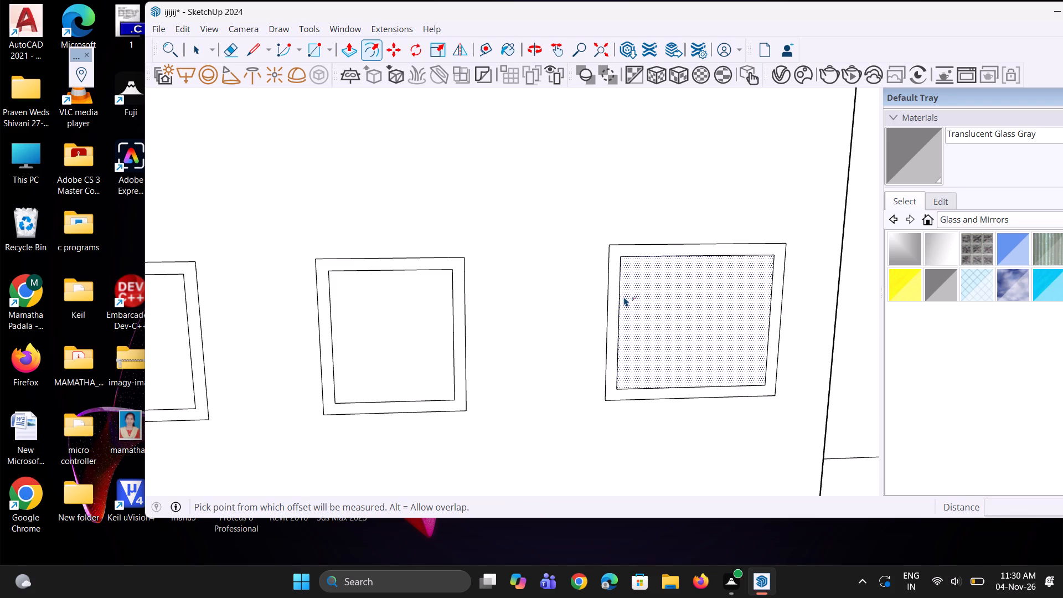
scroll(617, 331, down, 10)
key(space)
scroll(603, 334, down, 6)
key(space)
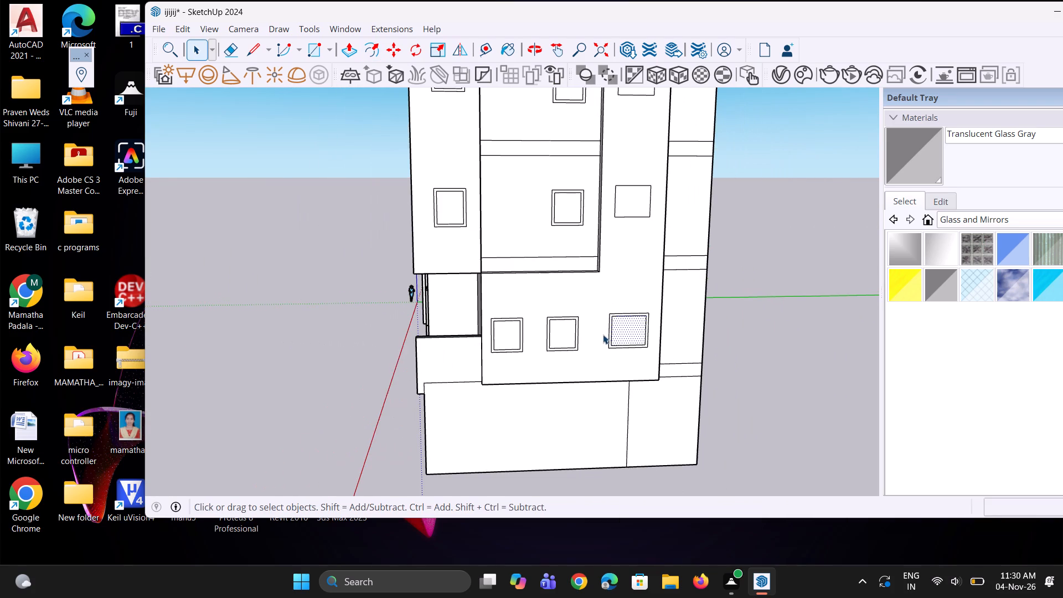
Repeat the 4 3/8" outward offset on the wide-column window one floor above the bottom row.
scroll(603, 334, down, 4)
scroll(623, 243, up, 7)
click(618, 247)
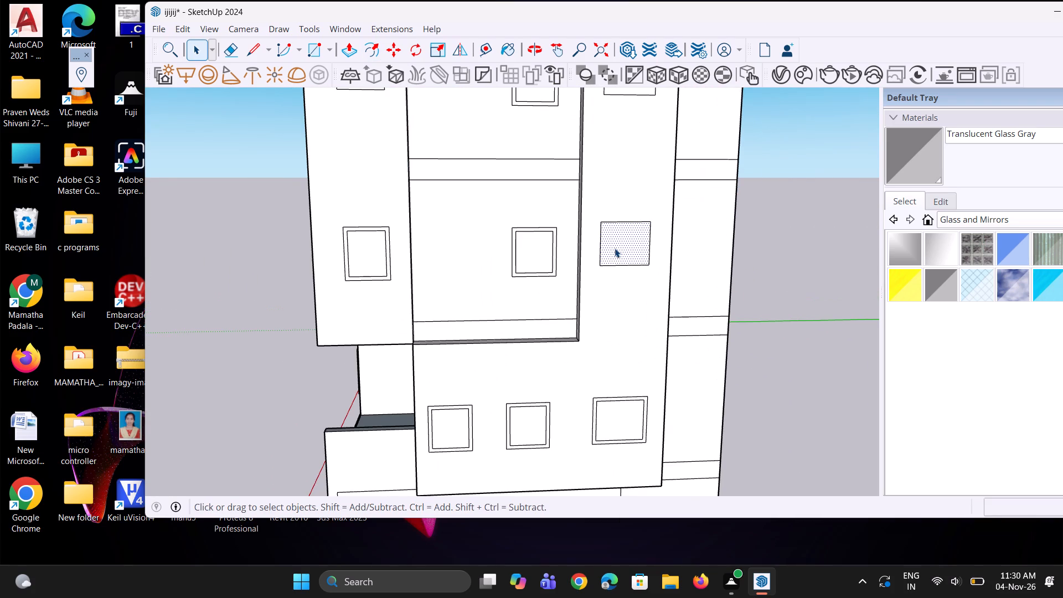
scroll(615, 249, up, 8)
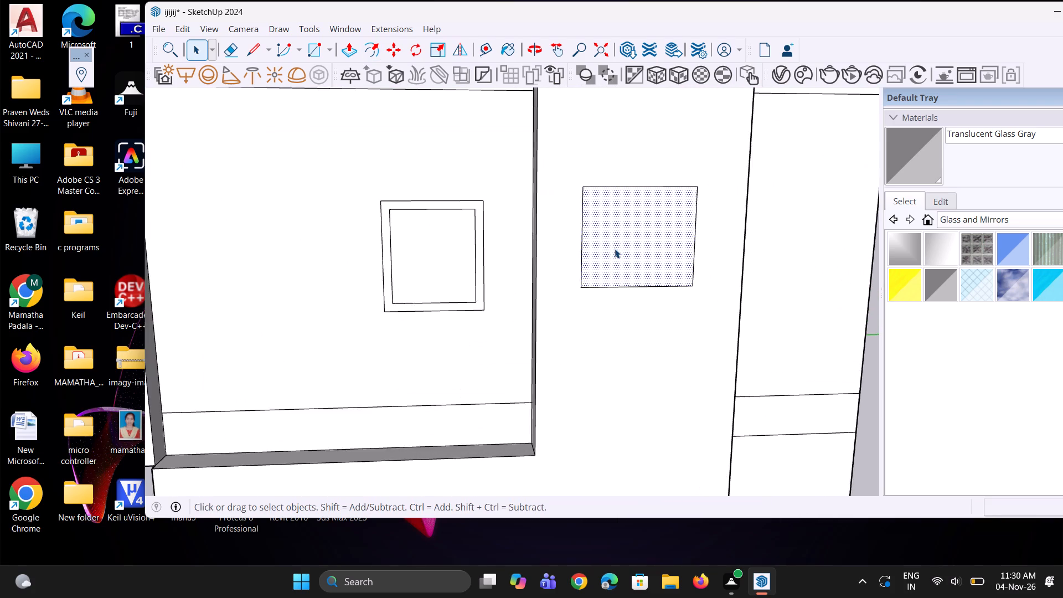
scroll(615, 249, up, 2)
key(f)
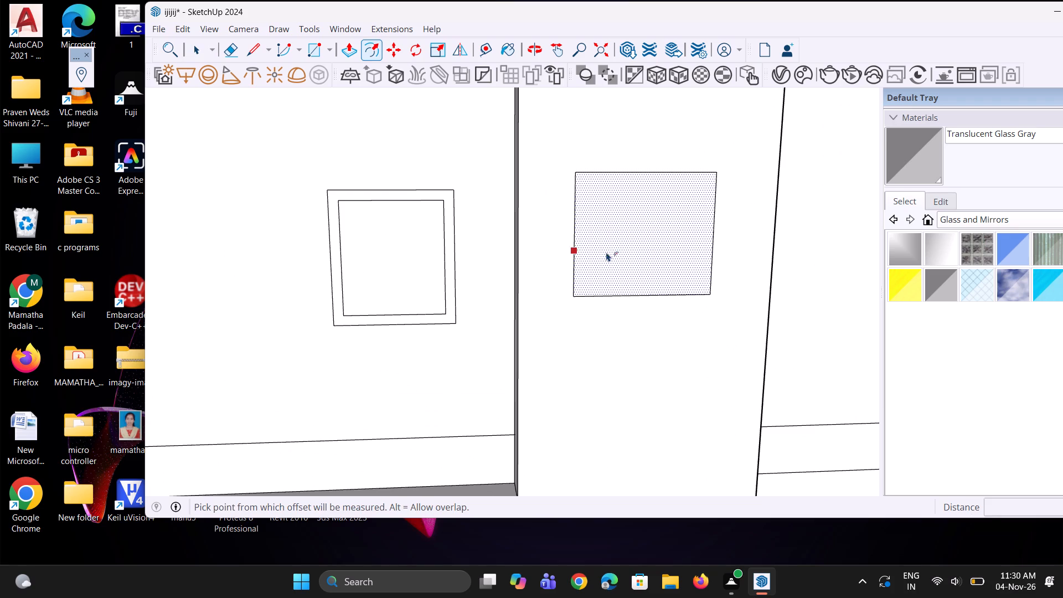
double_click(570, 254)
scroll(567, 352, down, 7)
key(space)
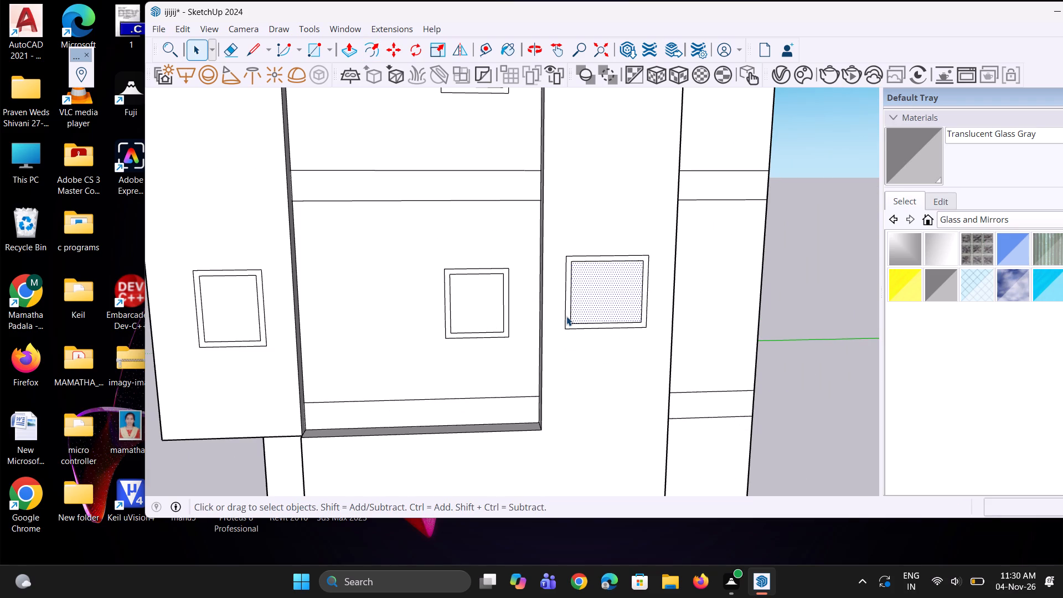
scroll(566, 311, down, 3)
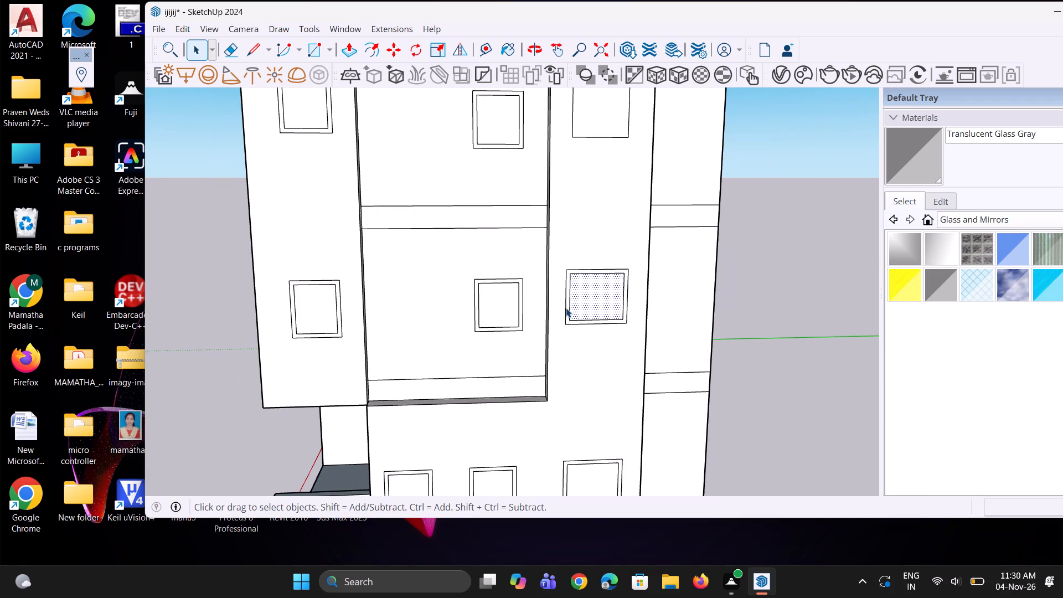
key(space)
key(space)
Repeat the 4 3/8" outward offset on the wide-column window two floors above the bottom row.
scroll(572, 252, down, 4)
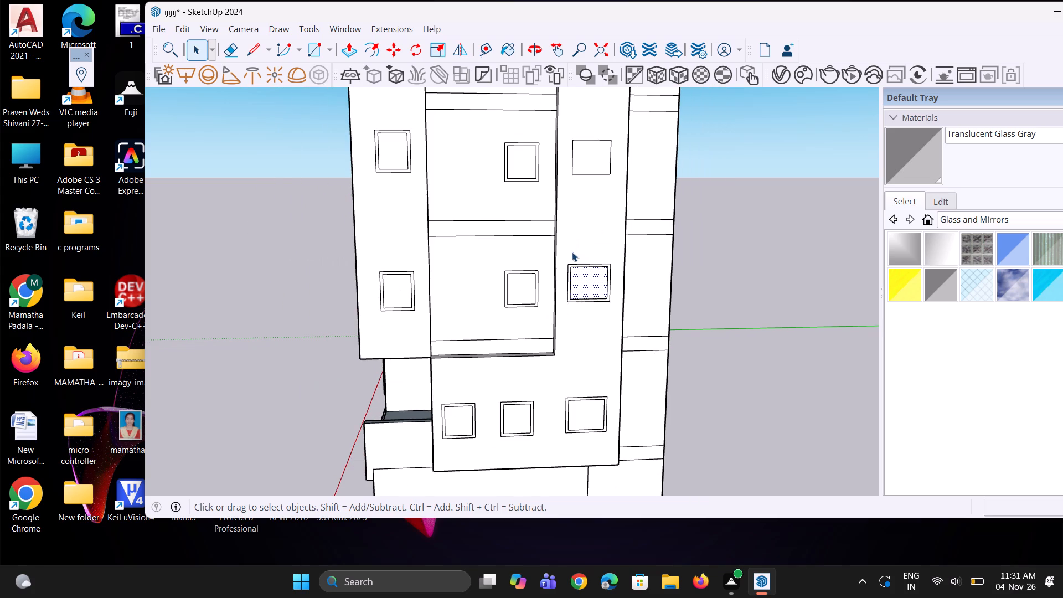
scroll(588, 214, up, 4)
scroll(588, 138, up, 1)
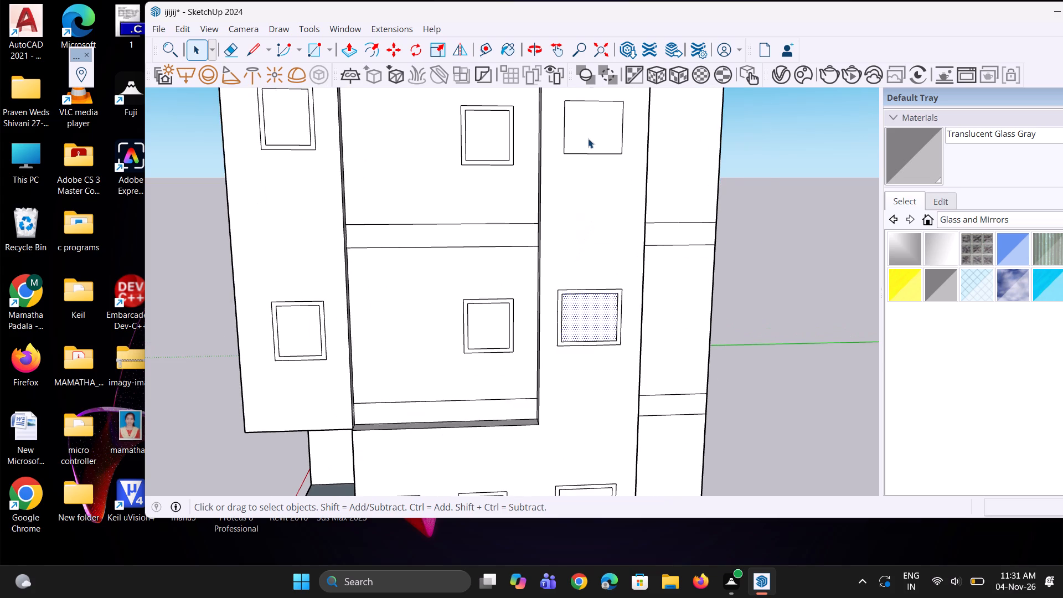
scroll(588, 138, up, 3)
click(588, 138)
key(f)
double_click(543, 142)
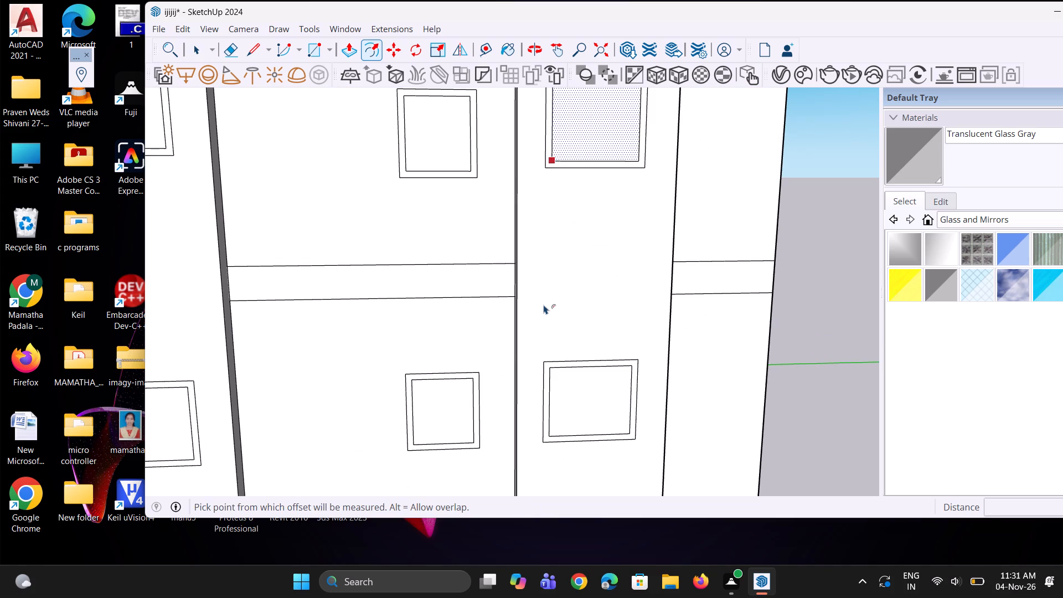
scroll(544, 310, down, 11)
key(space)
scroll(545, 310, down, 4)
key(space)
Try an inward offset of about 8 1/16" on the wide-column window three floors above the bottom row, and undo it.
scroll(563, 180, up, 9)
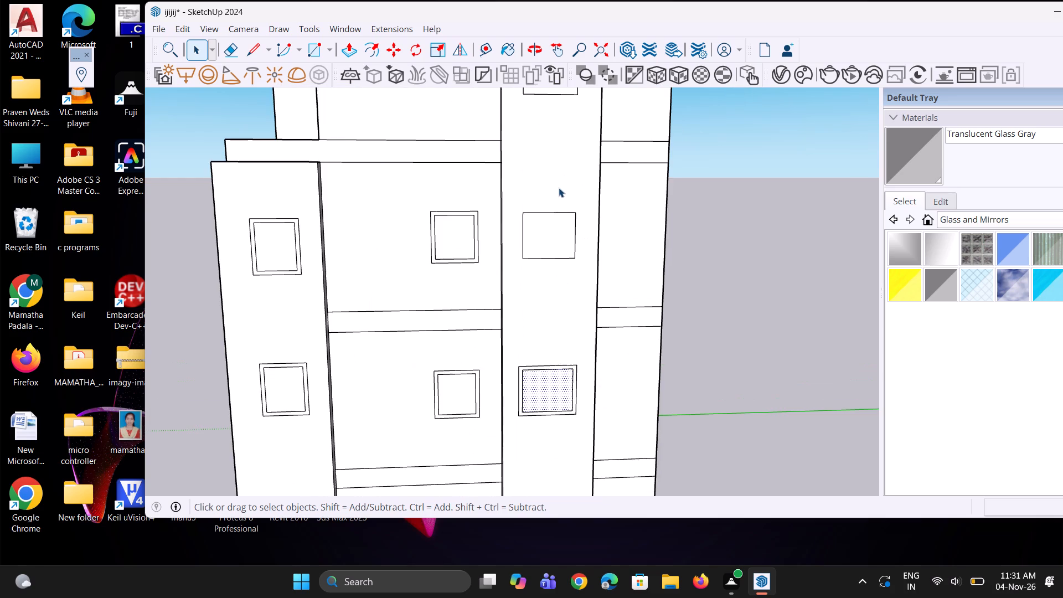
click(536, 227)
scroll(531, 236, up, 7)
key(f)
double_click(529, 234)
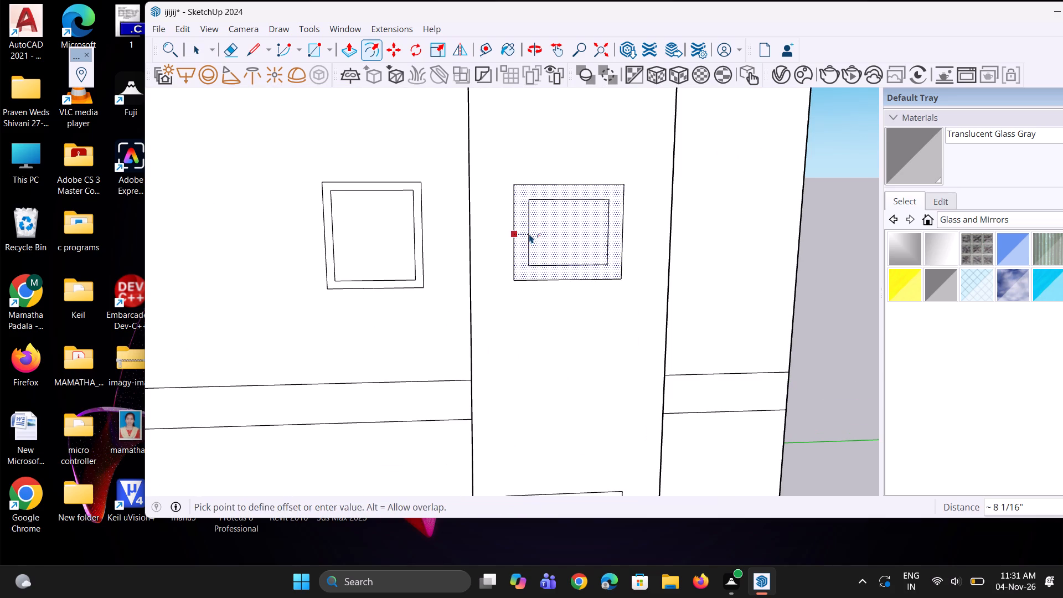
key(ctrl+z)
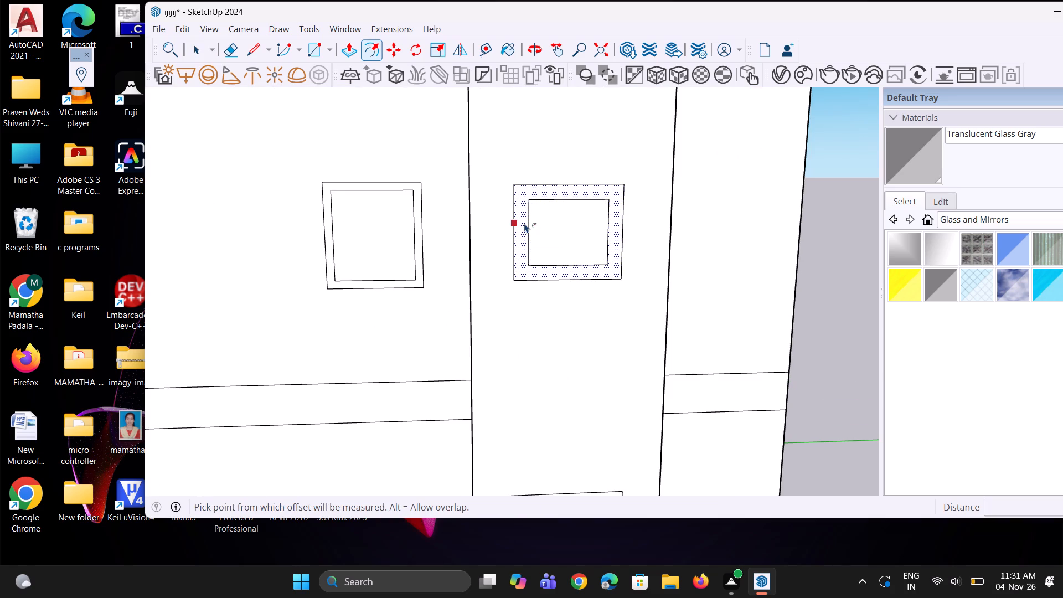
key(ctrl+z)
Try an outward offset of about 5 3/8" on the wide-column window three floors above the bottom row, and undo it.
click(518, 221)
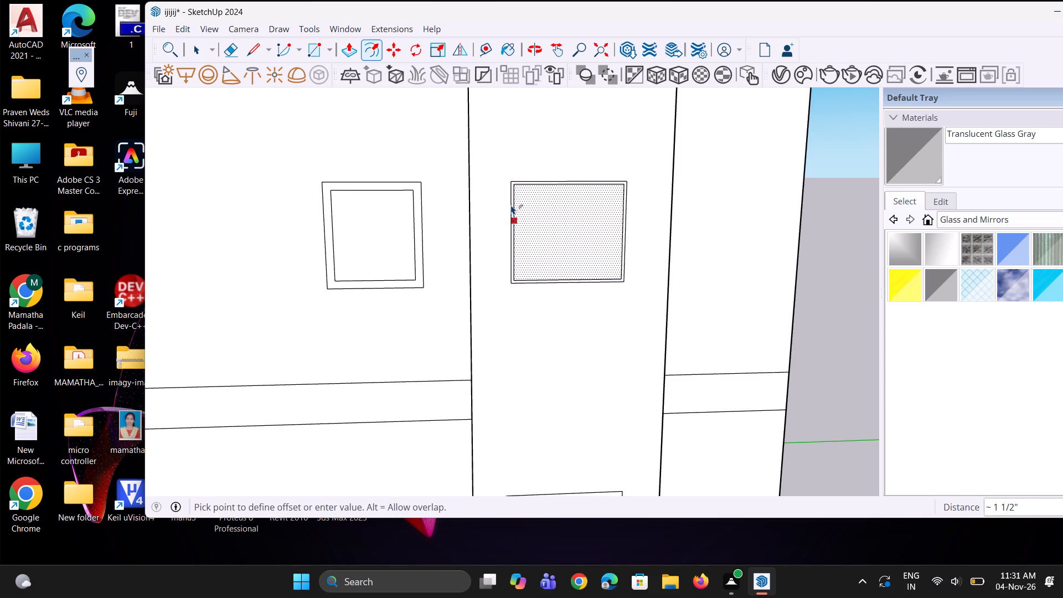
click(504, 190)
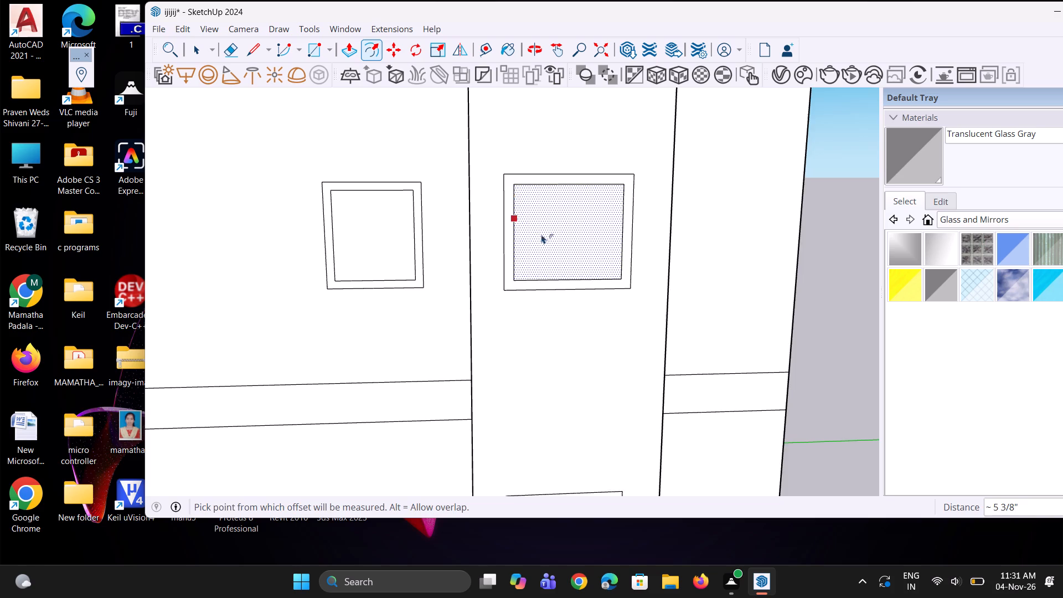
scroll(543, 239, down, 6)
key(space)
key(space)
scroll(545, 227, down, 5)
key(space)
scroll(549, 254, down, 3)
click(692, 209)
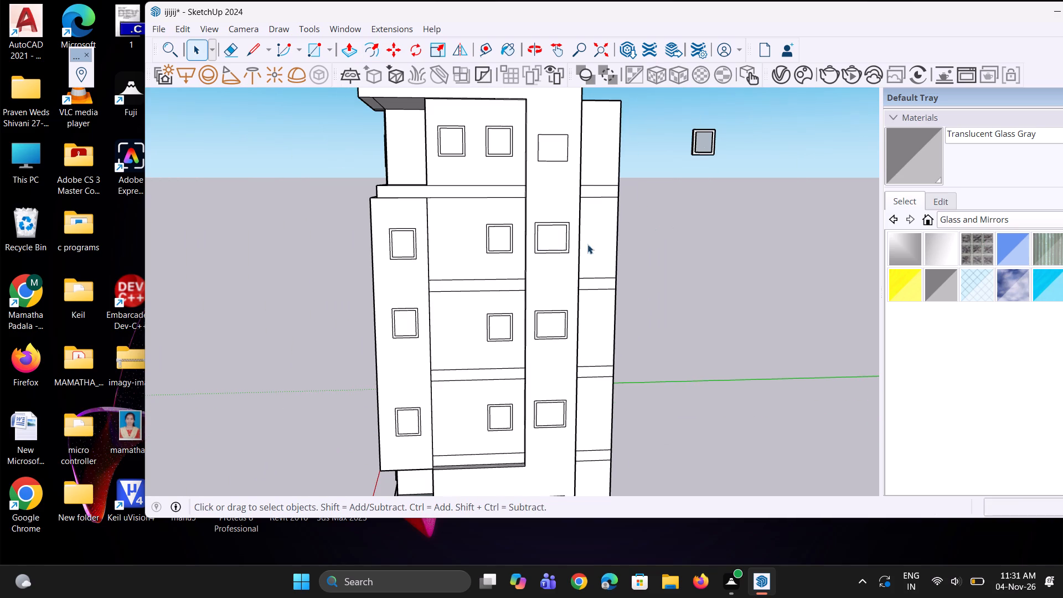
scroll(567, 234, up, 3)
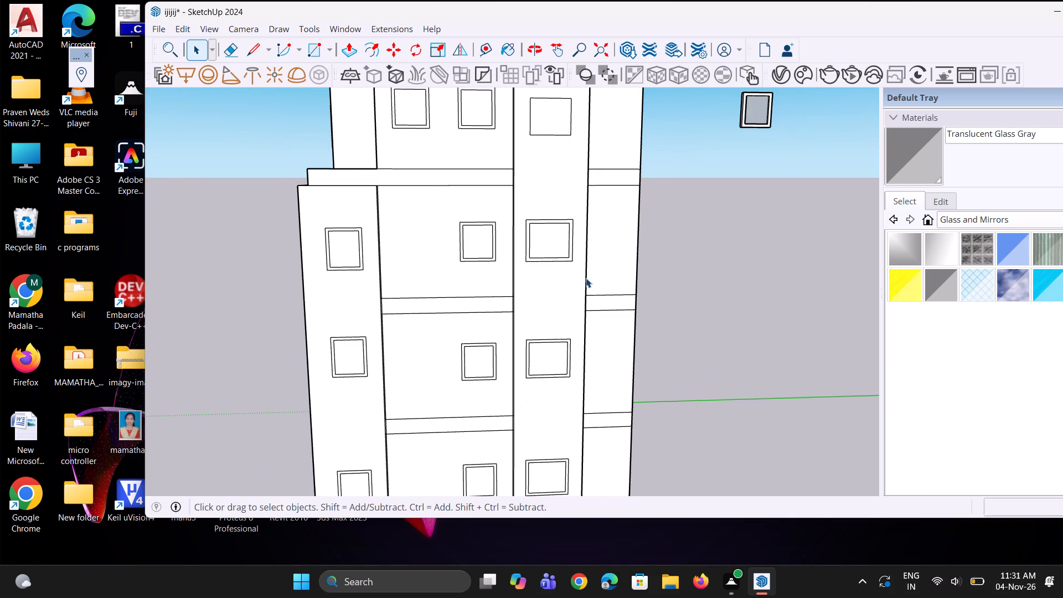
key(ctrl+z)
Offset the wide-column window three floors above the bottom row outward by about 5 5/16".
key(space)
key(space)
key(f)
scroll(576, 252, up, 2)
scroll(474, 252, up, 1)
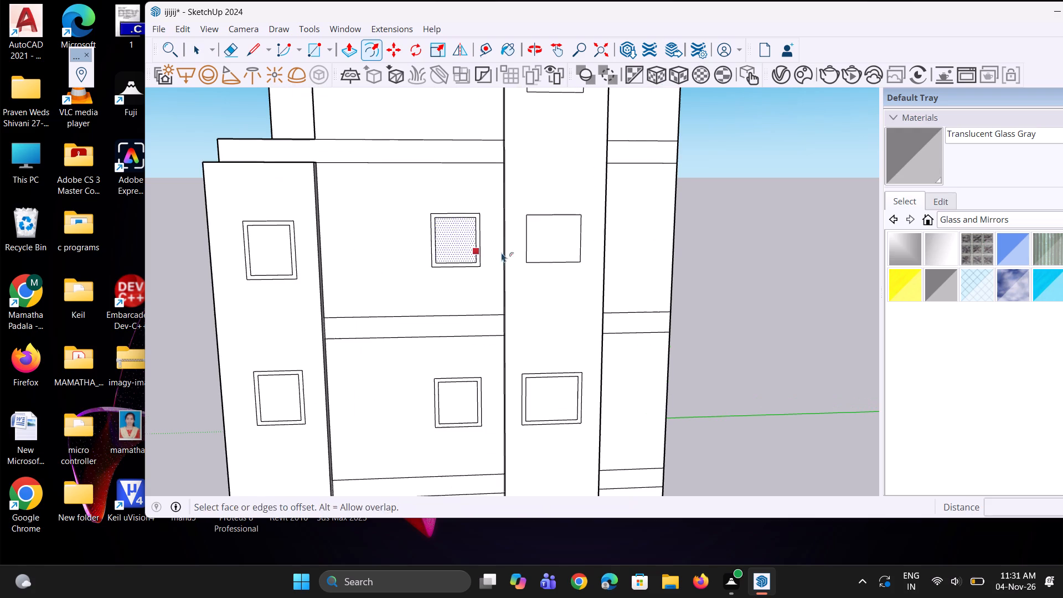
click(533, 236)
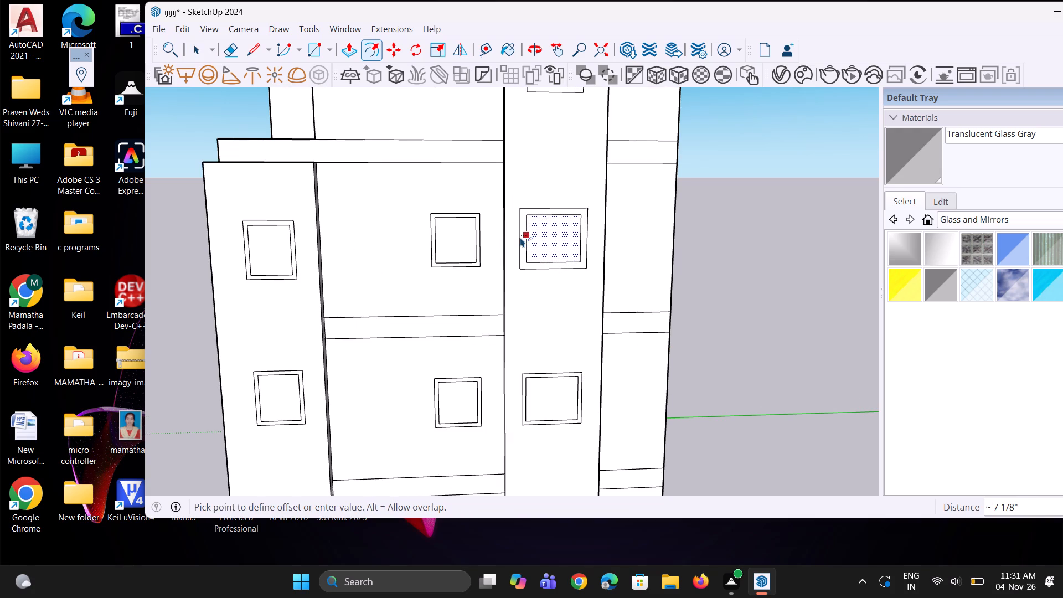
click(522, 239)
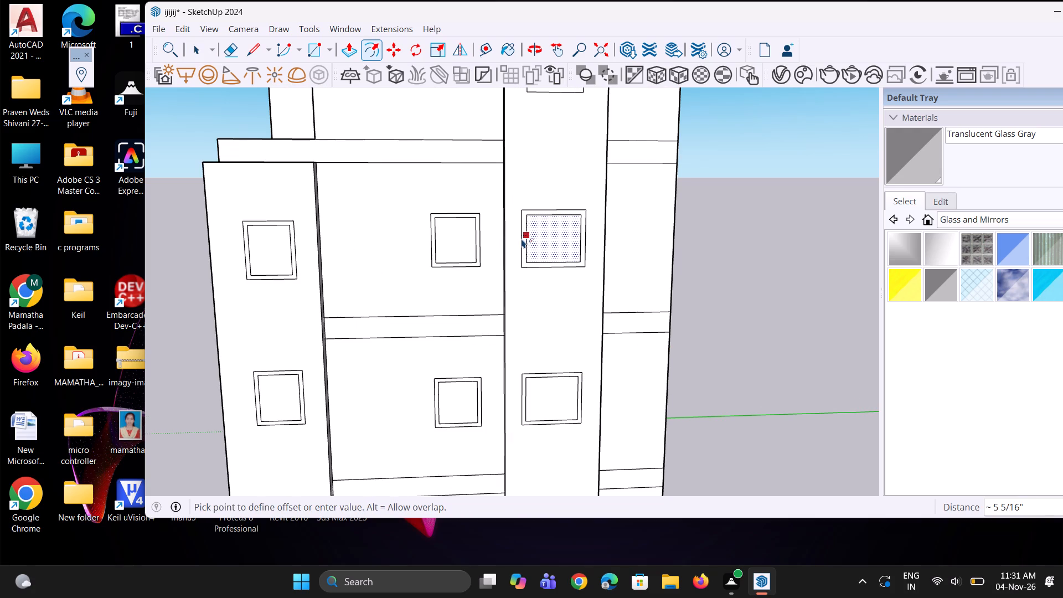
key(space)
key(space)
click(803, 327)
scroll(607, 357, down, 4)
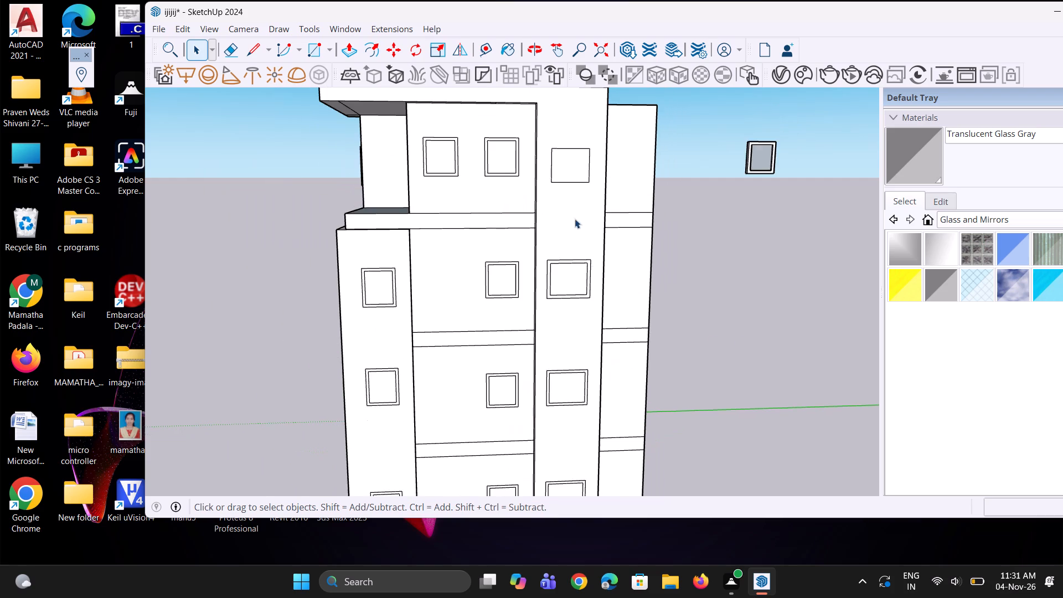
Repeat the last outward offset on the topmost window of the wide-window column.
scroll(556, 176, up, 5)
click(553, 168)
key(f)
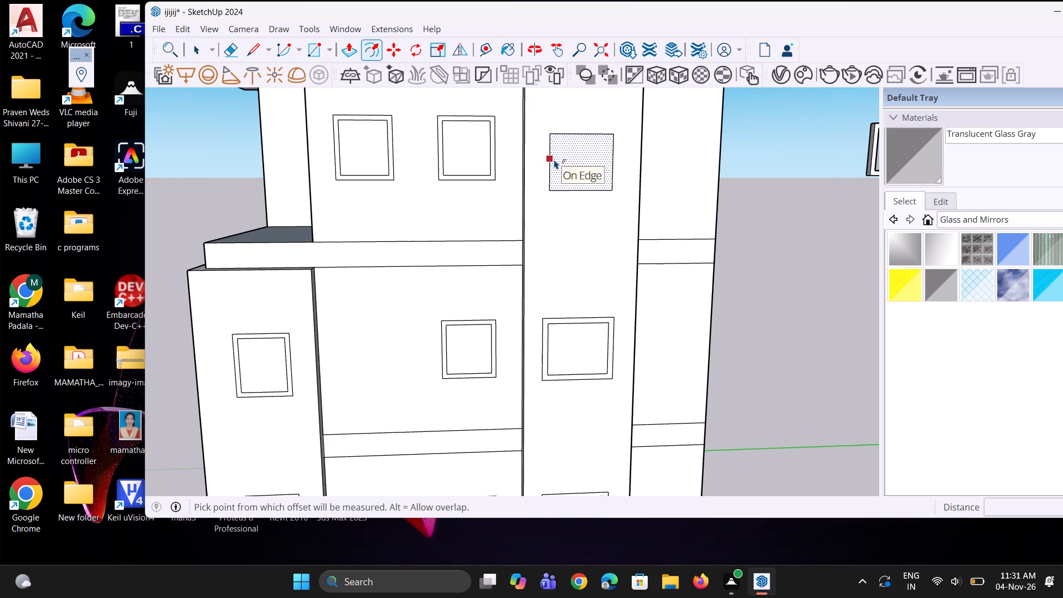
double_click(554, 159)
scroll(567, 223, down, 4)
key(space)
key(space)
scroll(567, 223, down, 3)
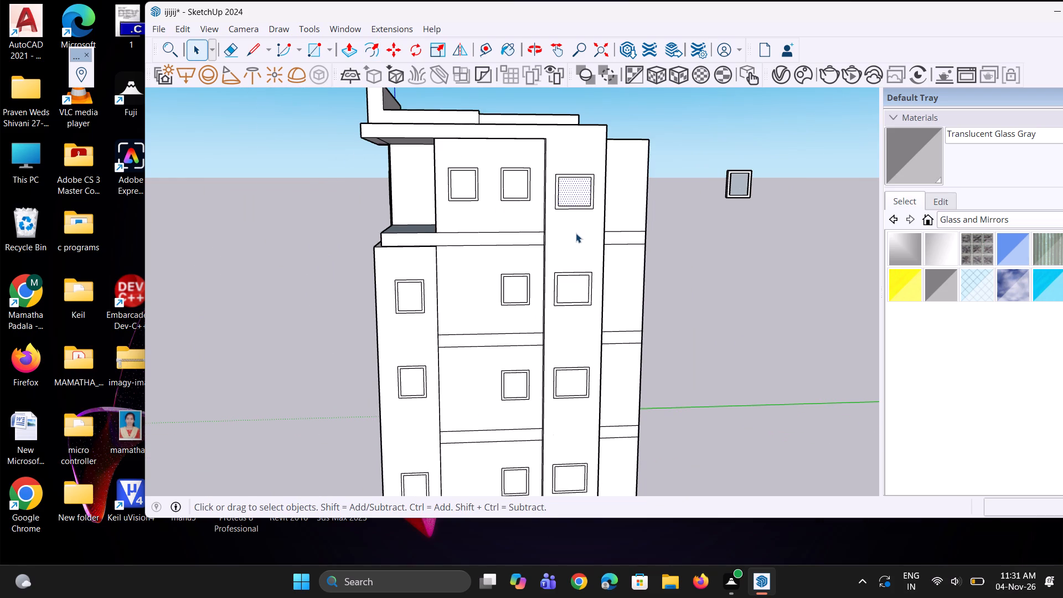
key(space)
scroll(576, 233, down, 3)
key(space)
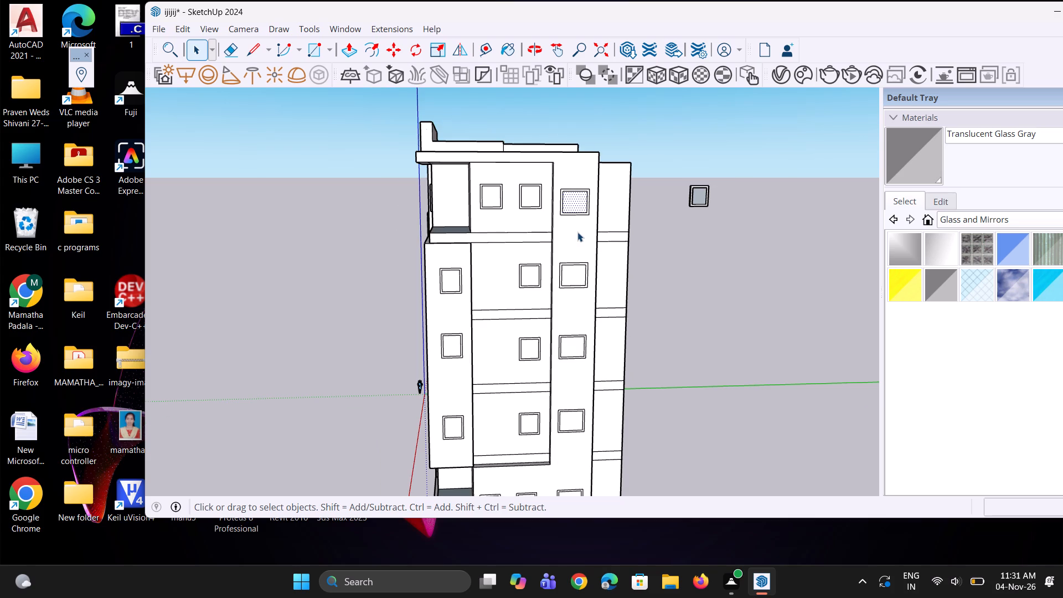
click(667, 282)
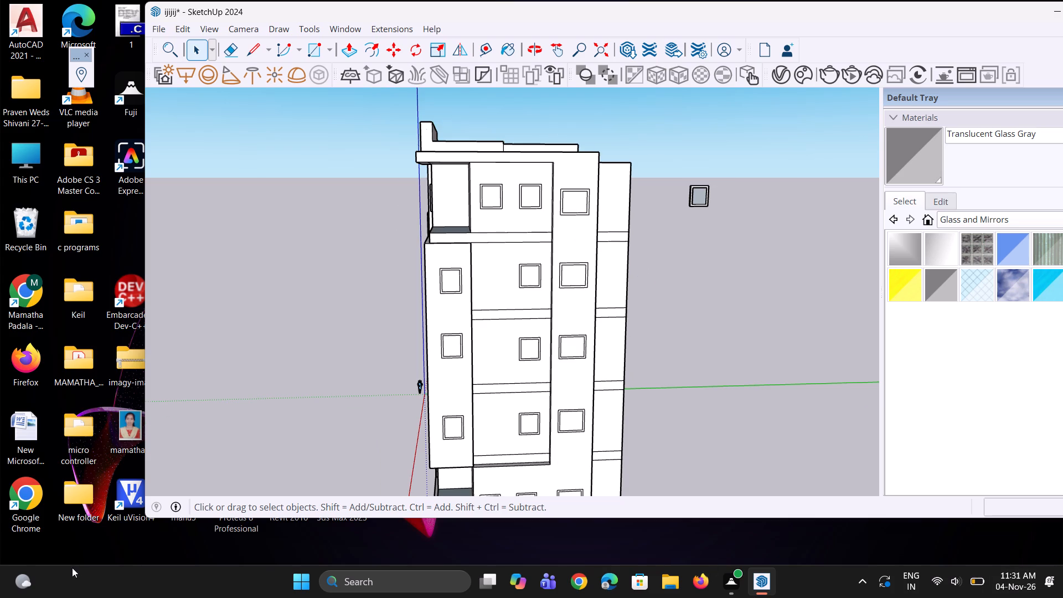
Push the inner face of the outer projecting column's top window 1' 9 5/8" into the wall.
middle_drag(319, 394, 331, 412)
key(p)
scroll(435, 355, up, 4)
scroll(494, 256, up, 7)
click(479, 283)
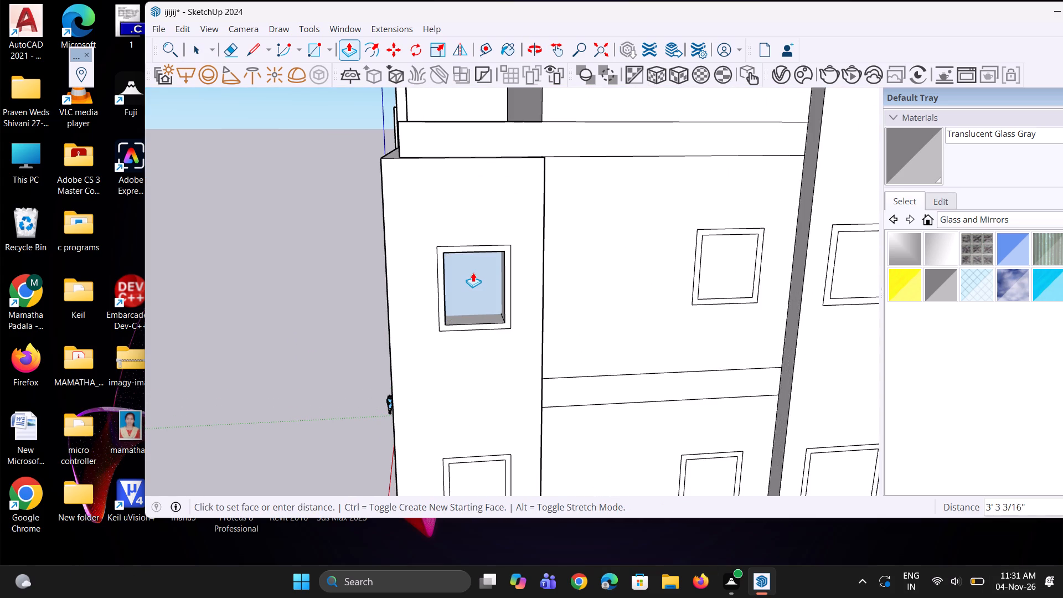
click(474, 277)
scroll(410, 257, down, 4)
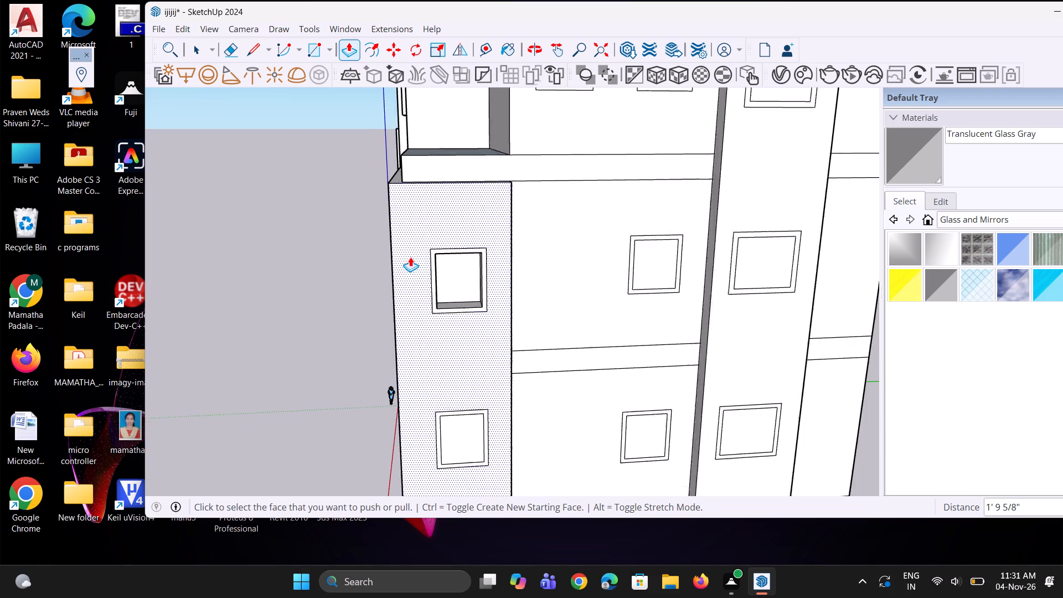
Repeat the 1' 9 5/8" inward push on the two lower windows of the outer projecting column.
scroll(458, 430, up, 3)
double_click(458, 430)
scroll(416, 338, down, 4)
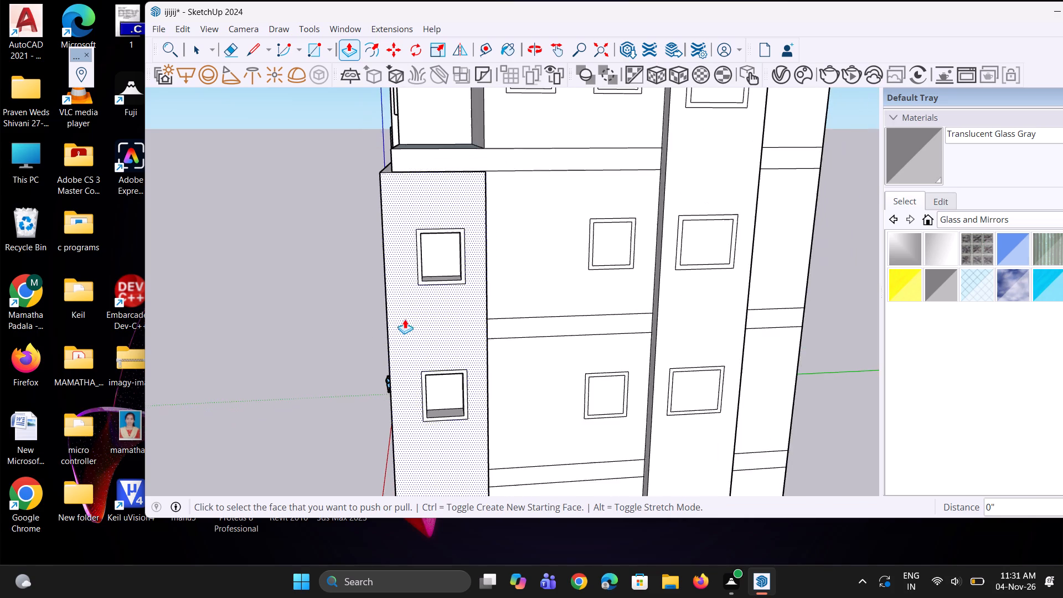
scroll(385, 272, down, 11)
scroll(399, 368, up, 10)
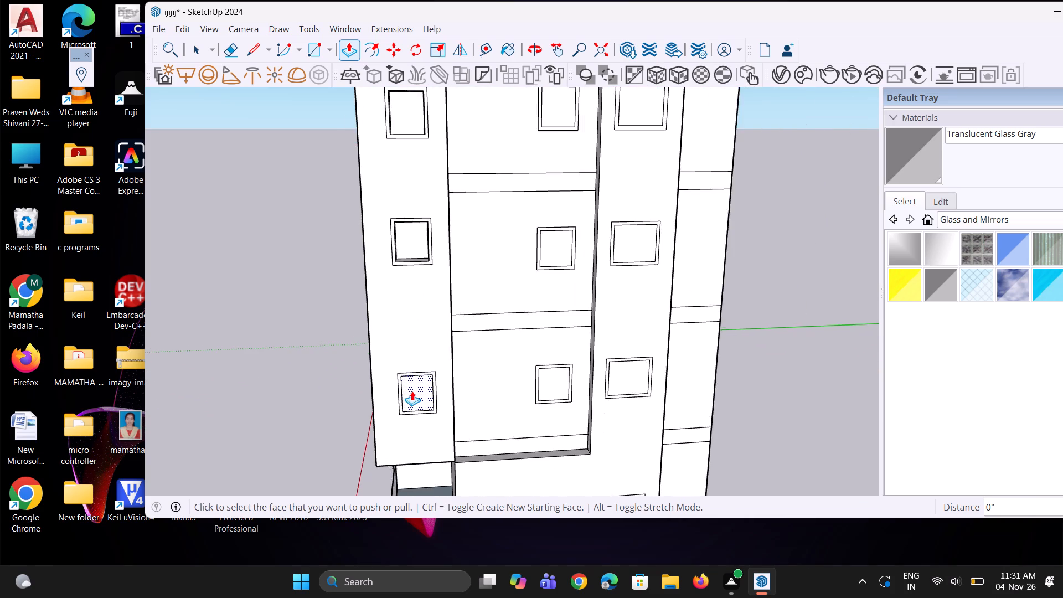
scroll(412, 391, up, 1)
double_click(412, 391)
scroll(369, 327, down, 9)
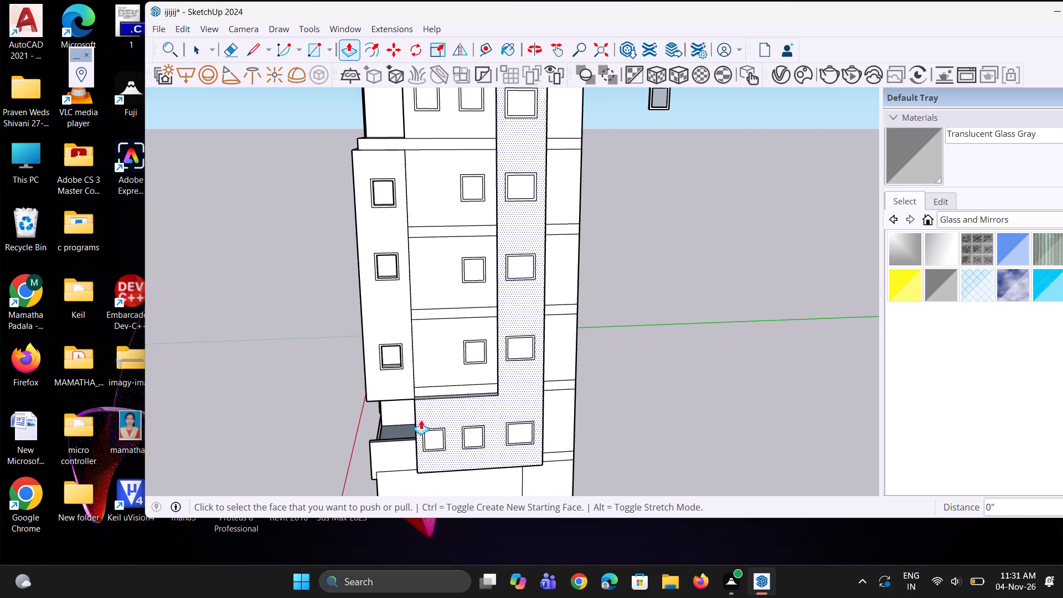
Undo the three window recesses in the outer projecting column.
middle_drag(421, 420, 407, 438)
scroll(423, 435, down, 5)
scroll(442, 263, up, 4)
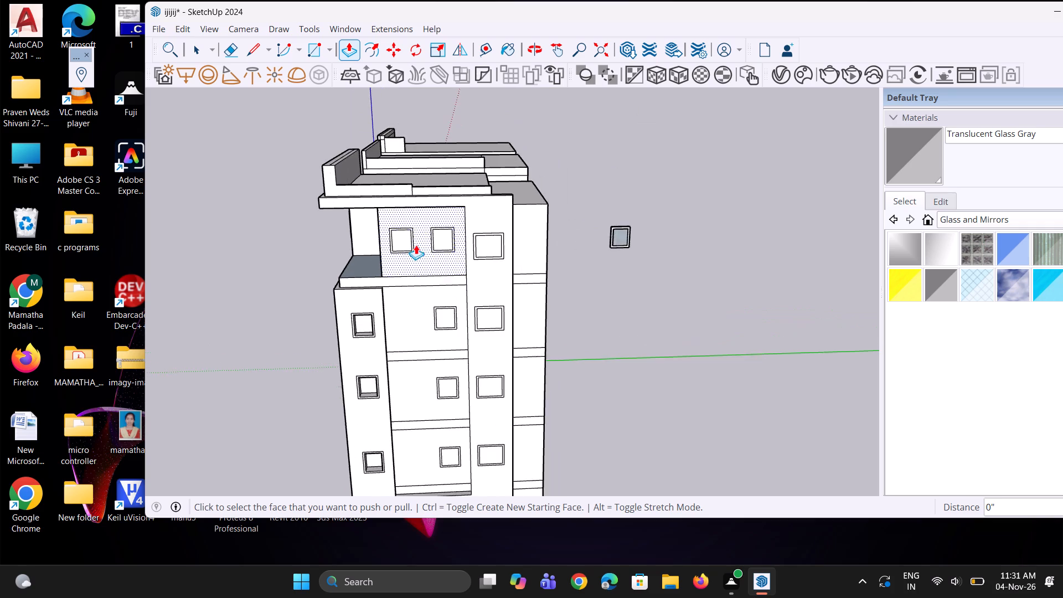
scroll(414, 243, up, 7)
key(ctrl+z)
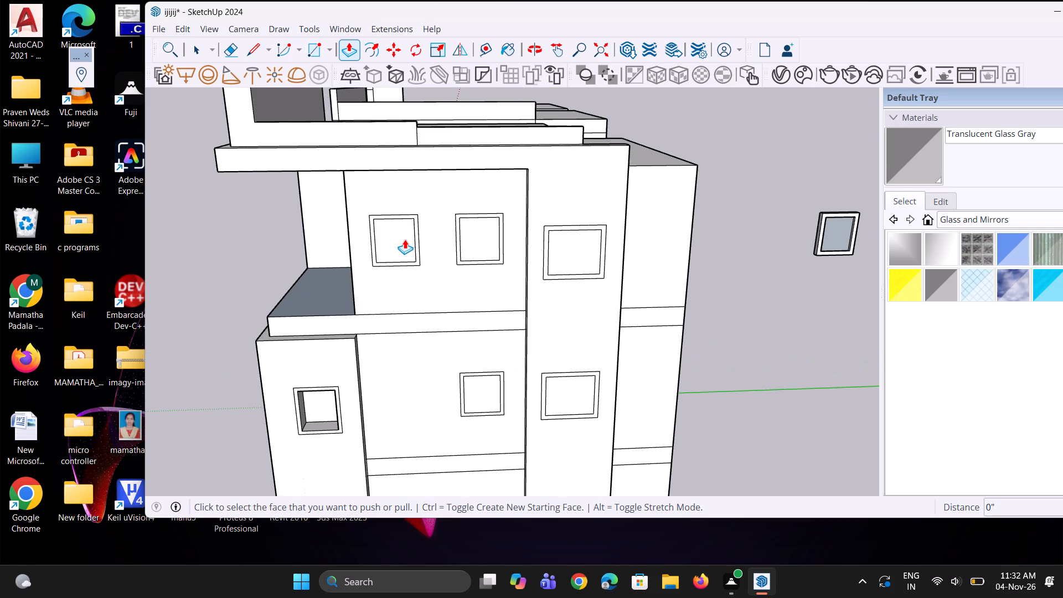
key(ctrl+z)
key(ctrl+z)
Recess the inner faces of the two small top-floor windows by repeating the last push depth.
ctrl+click(405, 239)
double_click(404, 238)
scroll(477, 252, up, 1)
middle_drag(477, 252, 462, 252)
double_click(457, 247)
scroll(311, 215, down, 5)
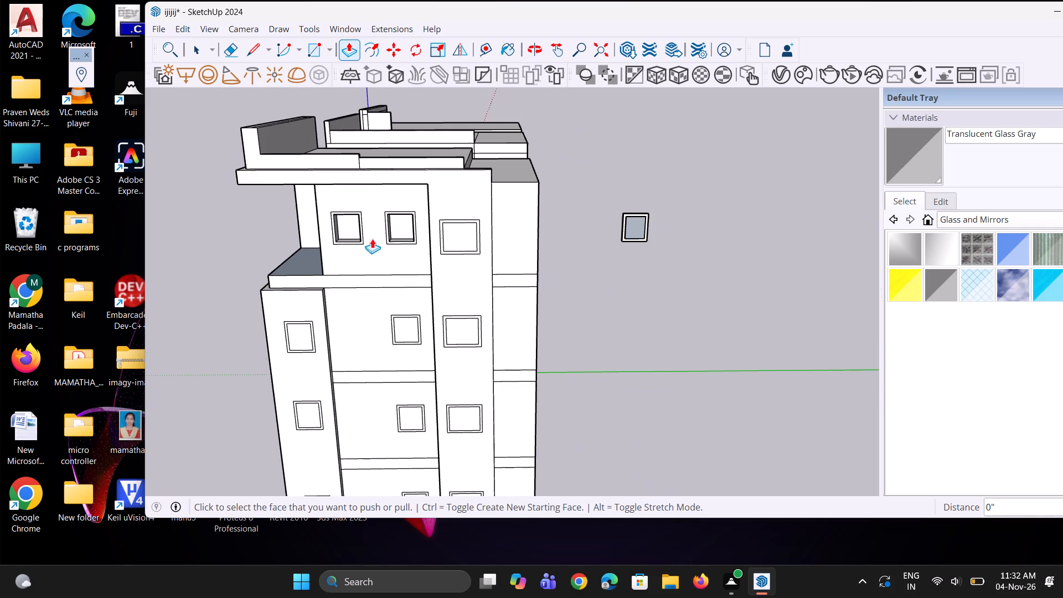
Repeat the same inward push on the three middle-column windows on the floors below the top floor.
scroll(402, 240, down, 5)
scroll(391, 321, up, 7)
double_click(422, 282)
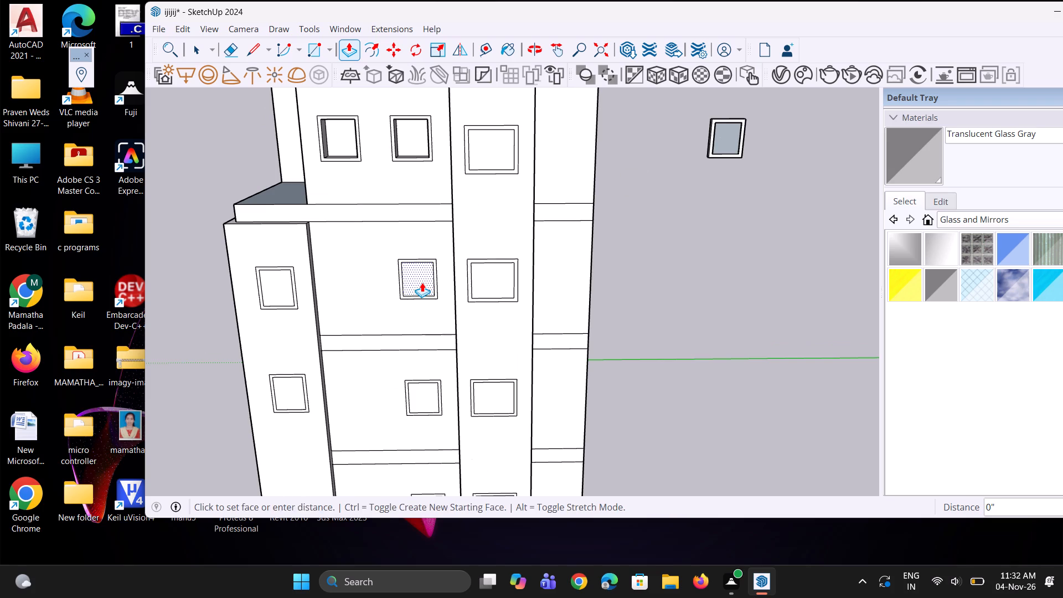
scroll(399, 223, down, 4)
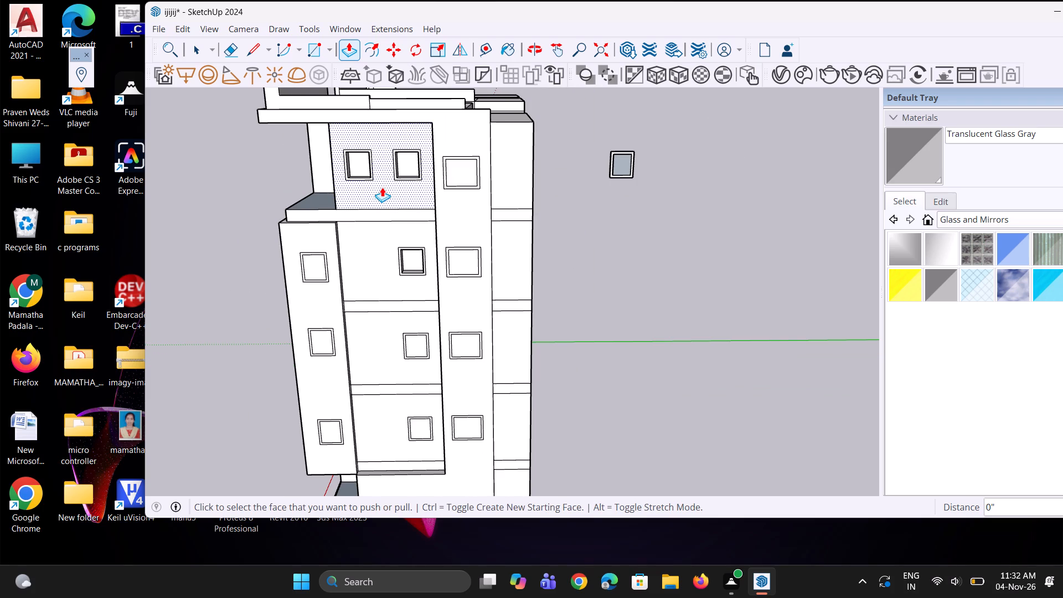
scroll(381, 185, down, 8)
scroll(401, 271, up, 6)
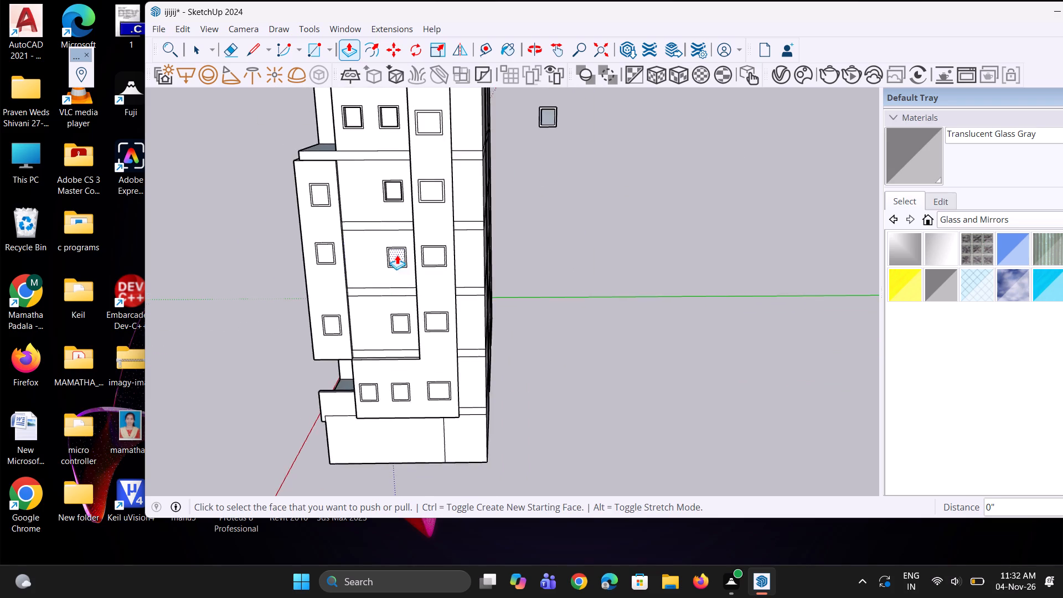
scroll(397, 255, up, 5)
double_click(397, 255)
scroll(398, 362, up, 4)
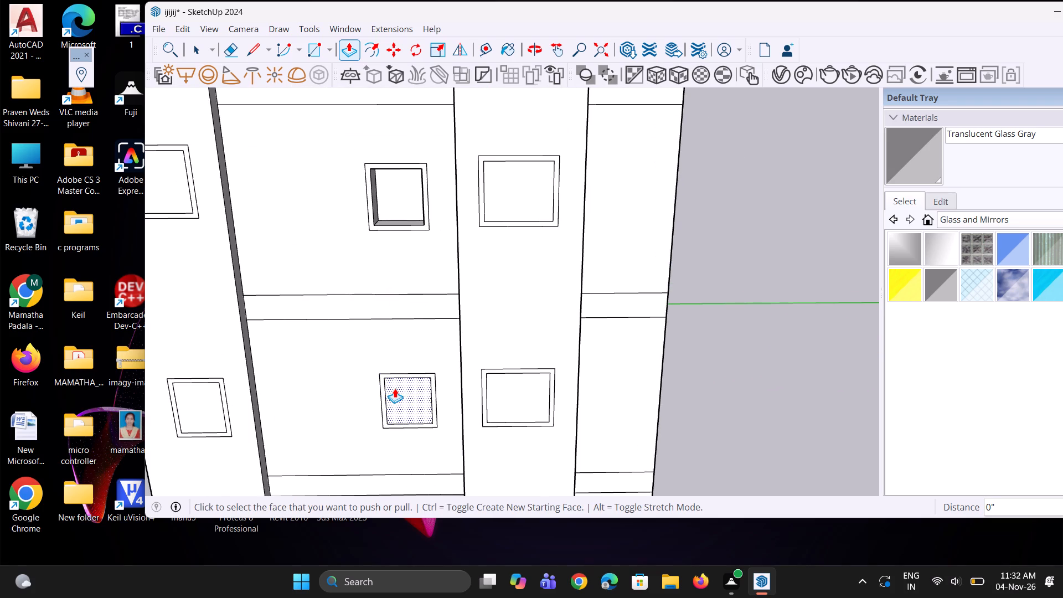
double_click(395, 389)
scroll(391, 255, down, 5)
scroll(379, 211, down, 5)
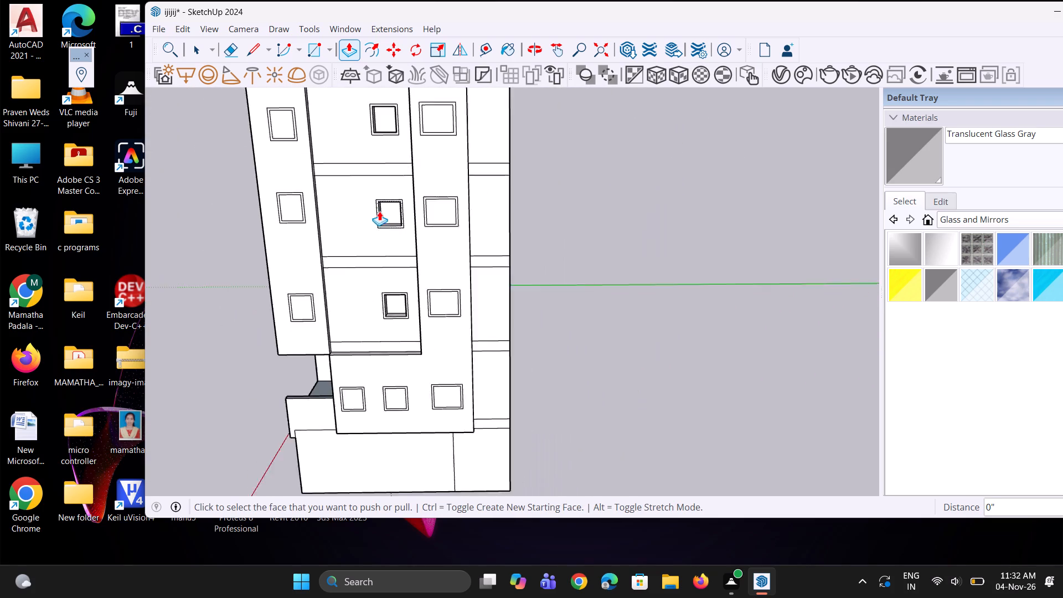
scroll(378, 211, down, 4)
middle_drag(419, 360, 429, 316)
key(space)
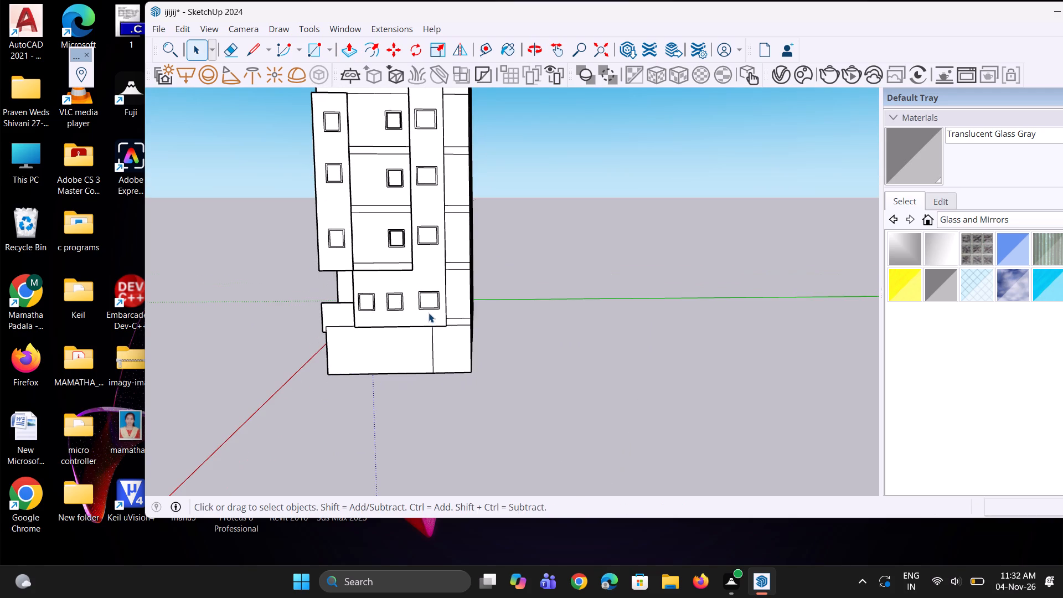
Move the loose grey-glass window frame by its lower corner into the outer of the two recessed top-floor openings.
scroll(352, 342, down, 4)
middle_drag(374, 305, 374, 293)
scroll(432, 184, up, 4)
key(space)
scroll(479, 136, up, 3)
click(486, 129)
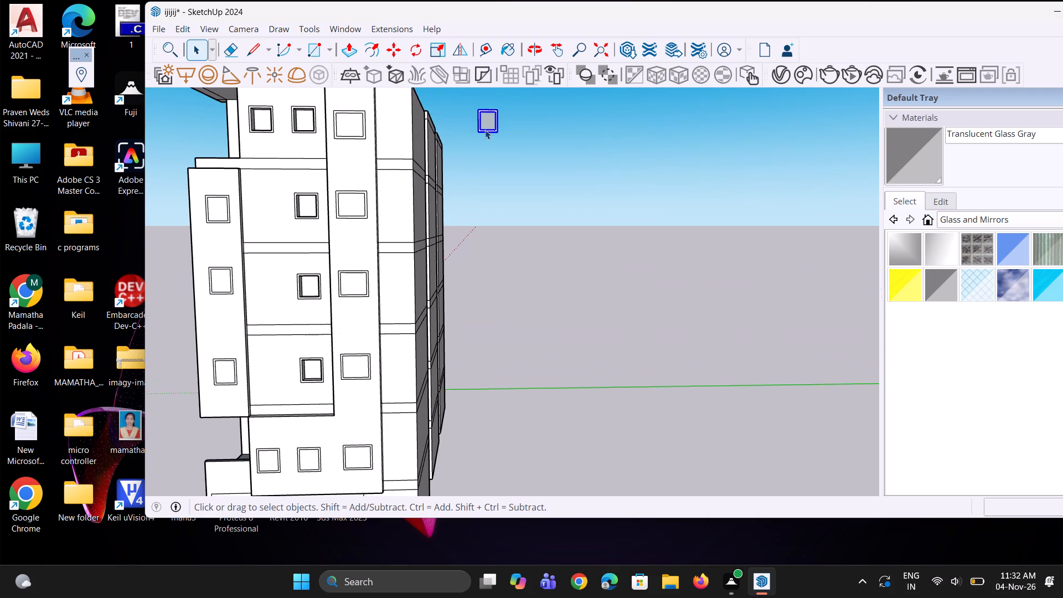
scroll(484, 131, up, 8)
key(m)
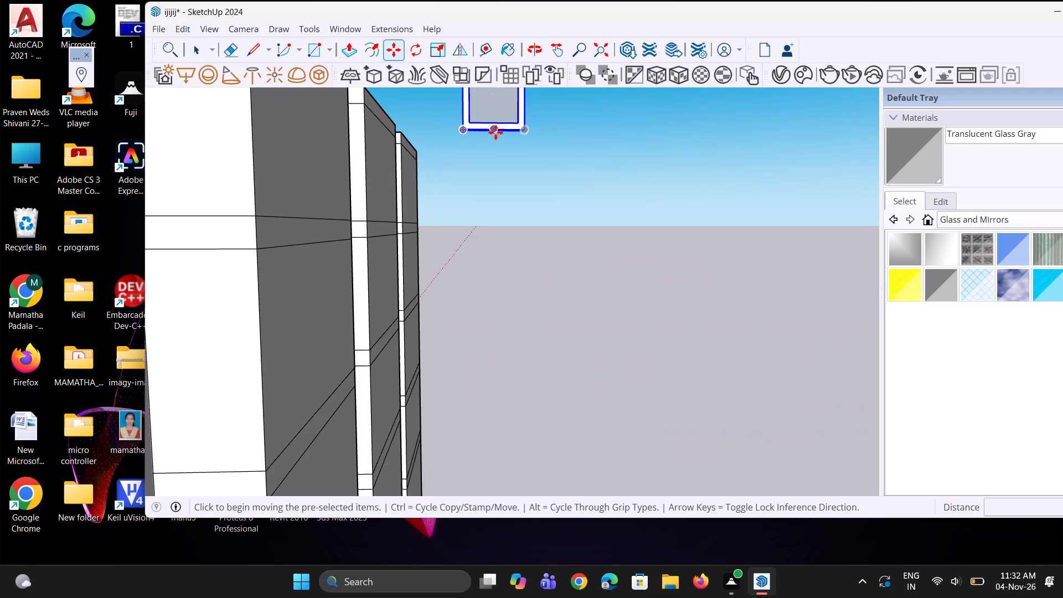
scroll(508, 125, up, 2)
click(528, 130)
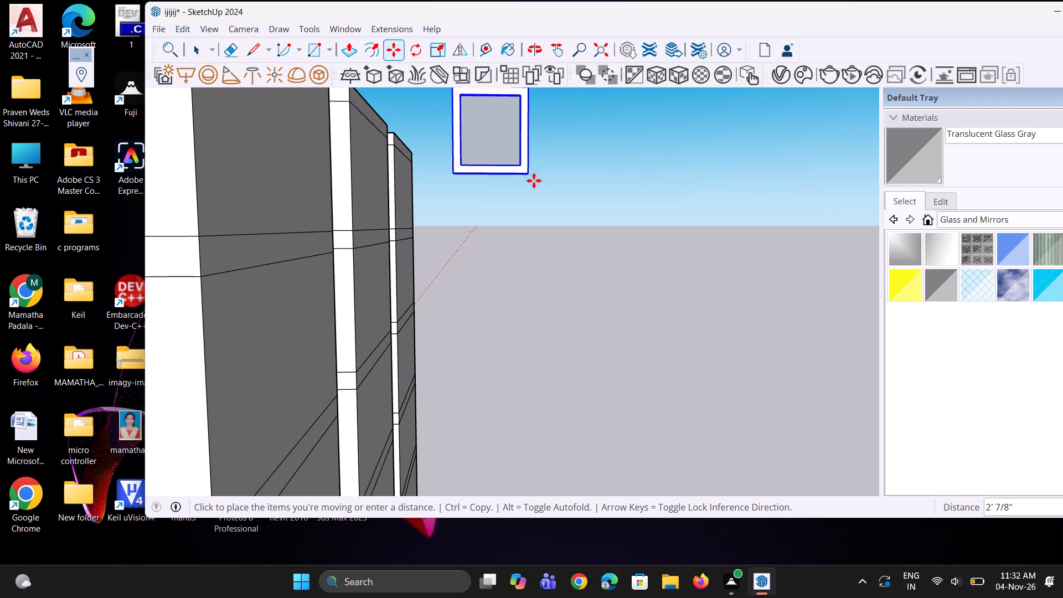
scroll(534, 181, down, 17)
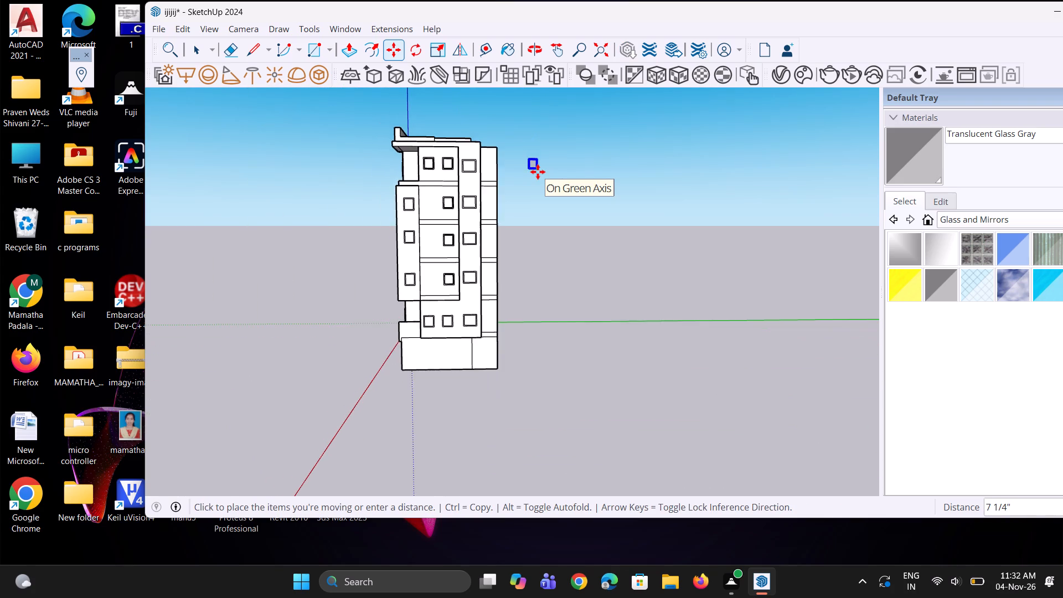
scroll(538, 172, down, 2)
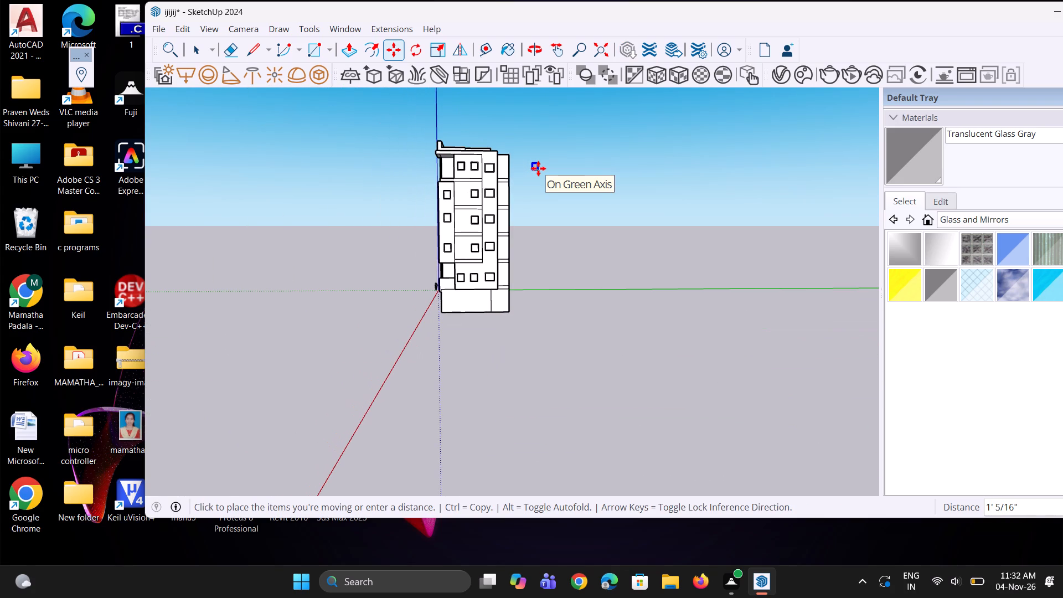
scroll(538, 168, down, 3)
middle_drag(479, 134, 474, 193)
scroll(474, 194, up, 7)
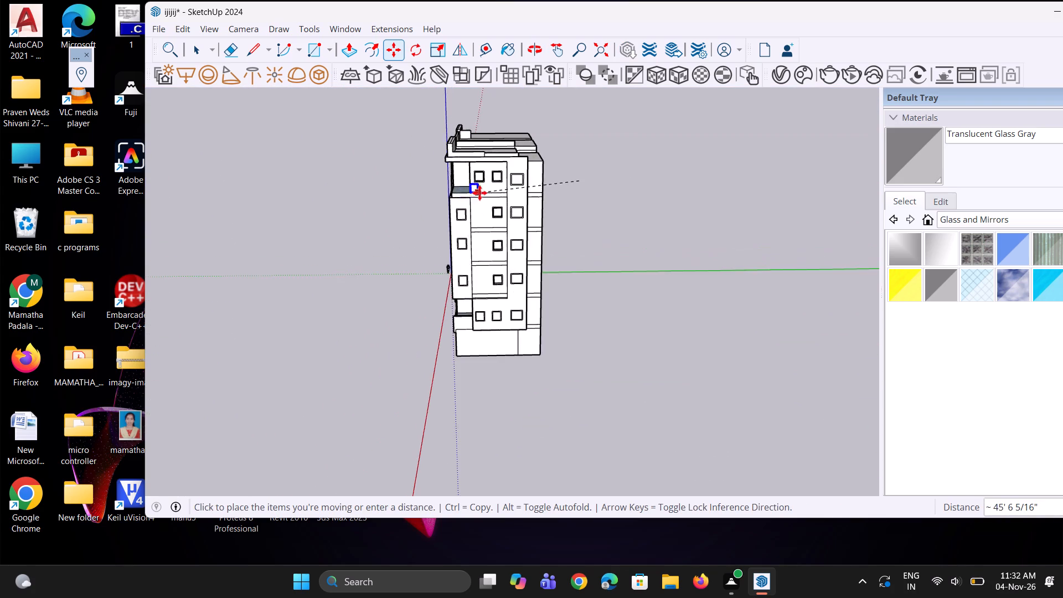
scroll(479, 193, up, 15)
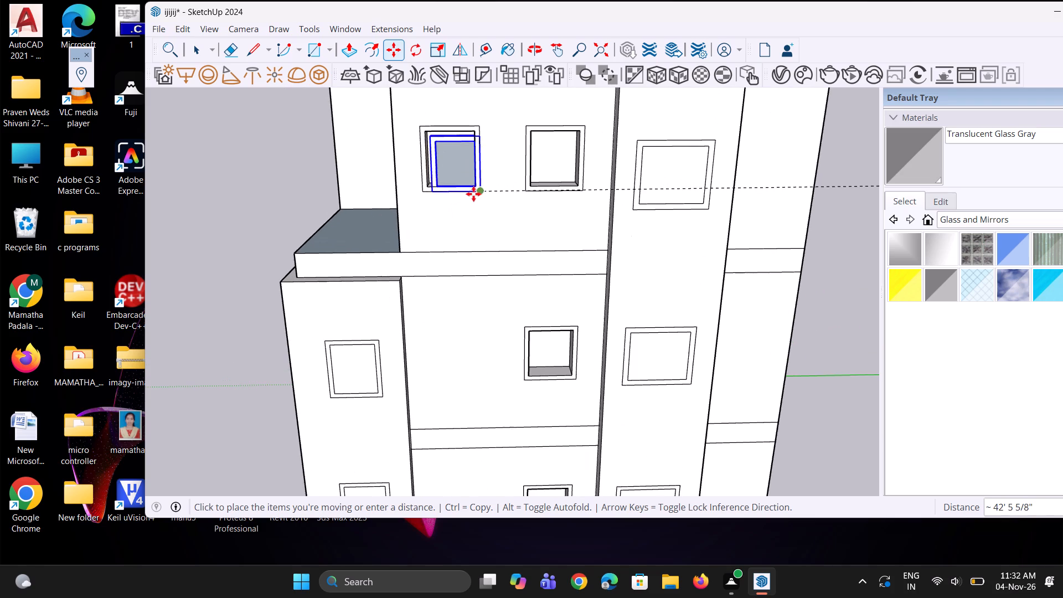
click(470, 188)
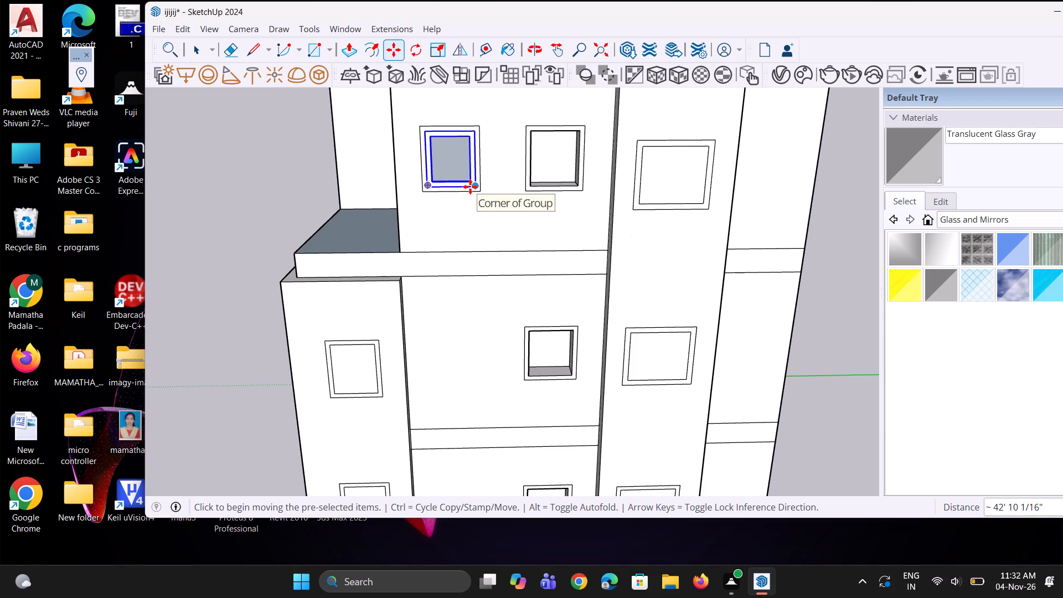
Copy the placed glass window 7' 11 3/16" along the green axis into the adjacent top-floor opening.
key(m)
scroll(481, 183, up, 3)
click(472, 188)
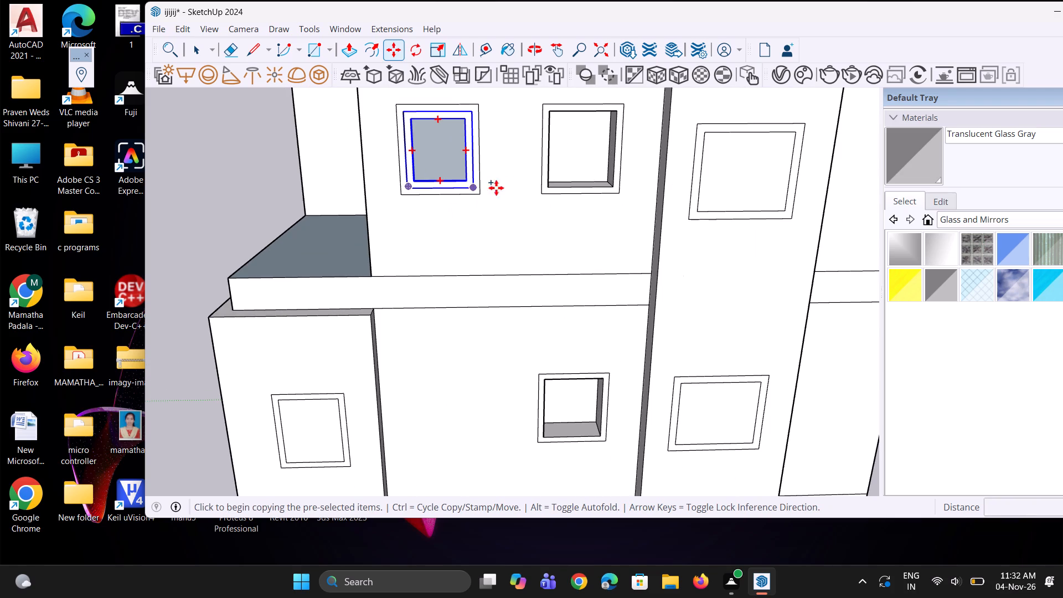
click(606, 185)
scroll(504, 171, down, 8)
ctrl+scroll(598, 248, up, 2)
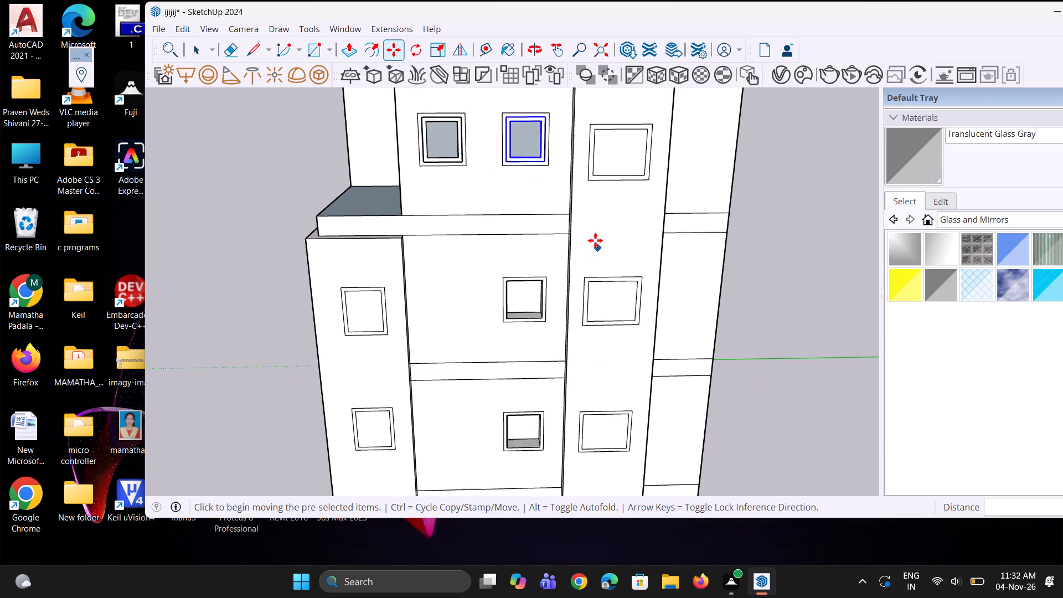
Copy the second top-floor glass window about 16' 2 3/4" straight down into the middle-column opening one floor below.
ctrl+scroll(595, 240, up, 1)
scroll(518, 176, up, 3)
click(543, 146)
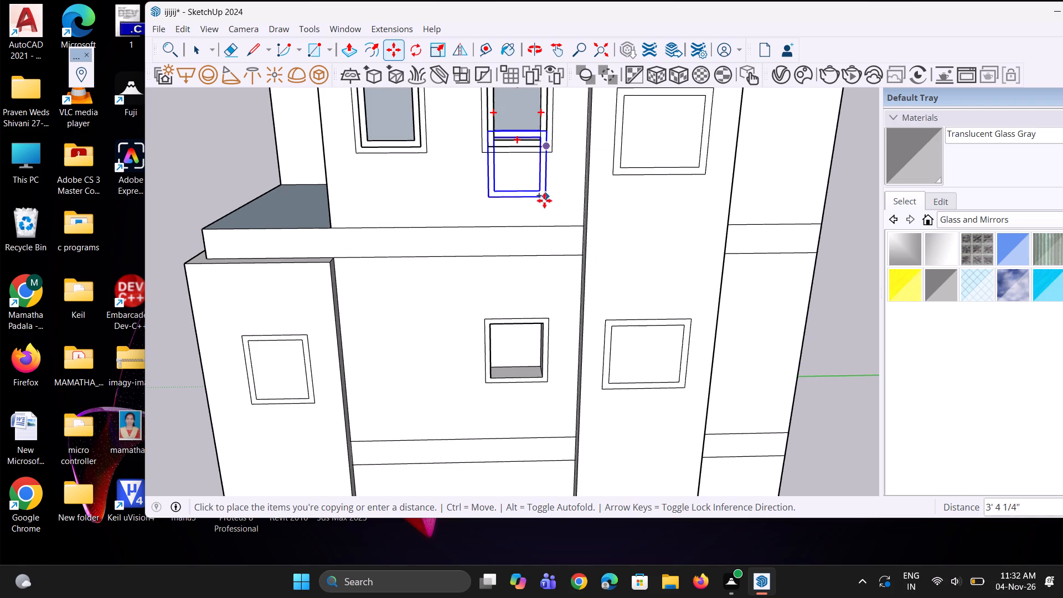
scroll(544, 200, down, 5)
scroll(545, 316, up, 1)
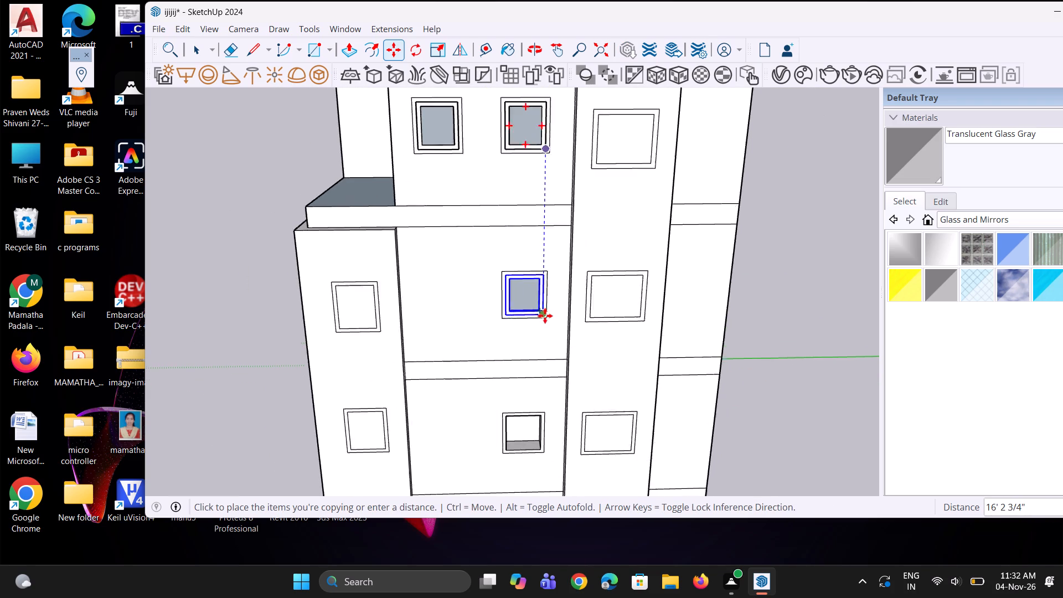
scroll(545, 316, up, 5)
click(543, 312)
scroll(469, 187, down, 5)
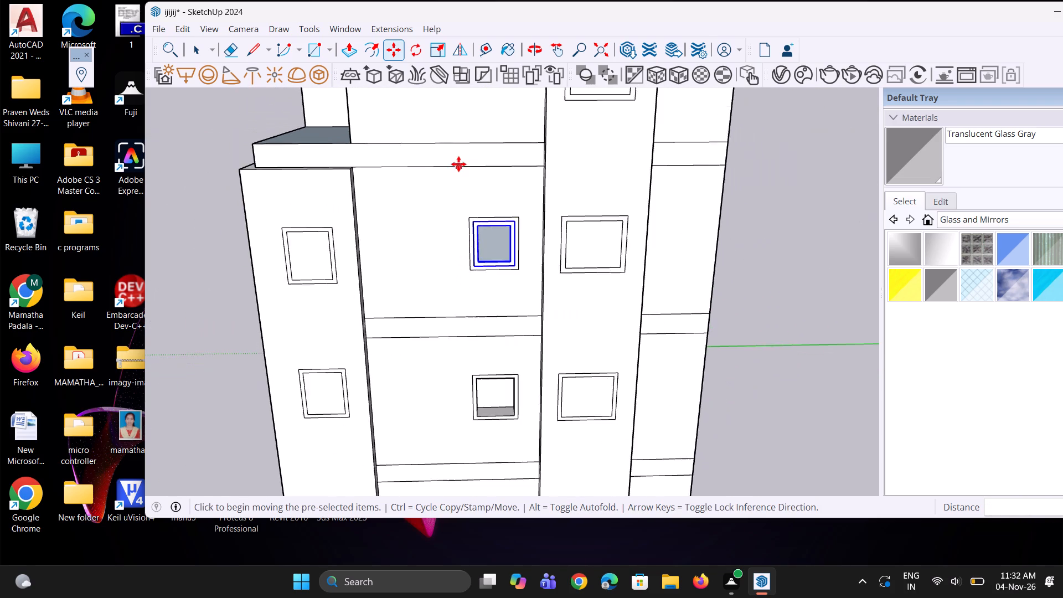
Copy the middle-column glass window about 15' 6 3/4" straight down into the recessed opening two floors below the top floor.
scroll(458, 163, down, 8)
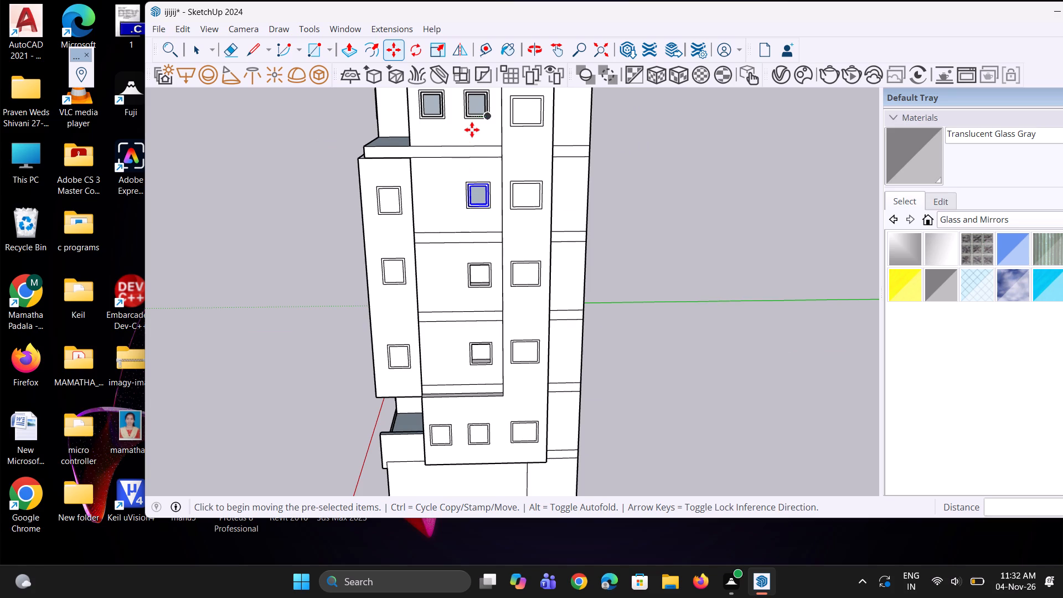
scroll(472, 130, down, 3)
scroll(492, 238, up, 4)
scroll(472, 194, up, 8)
scroll(497, 140, up, 3)
click(497, 128)
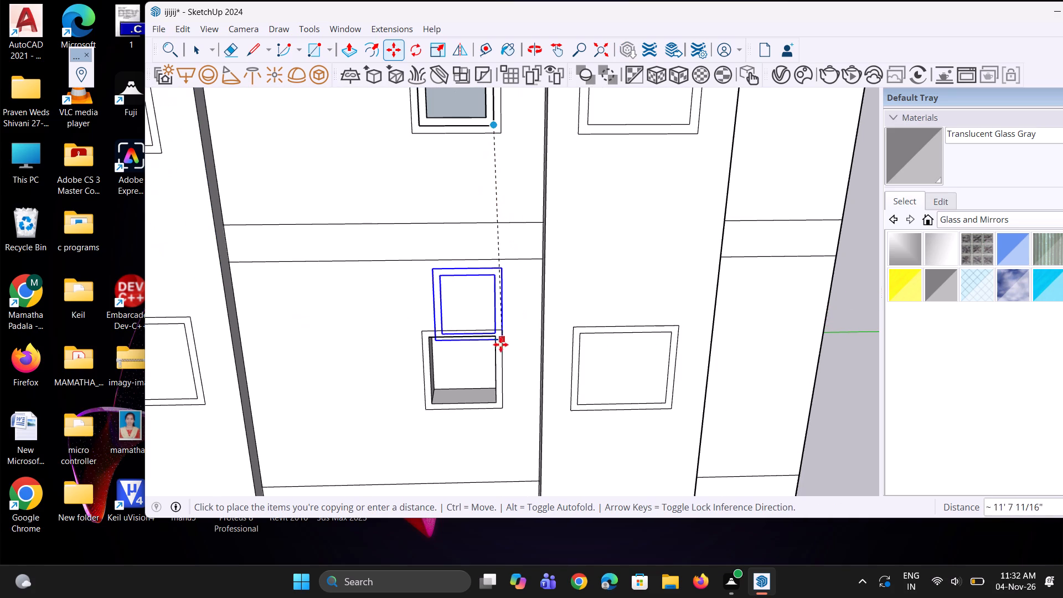
click(498, 398)
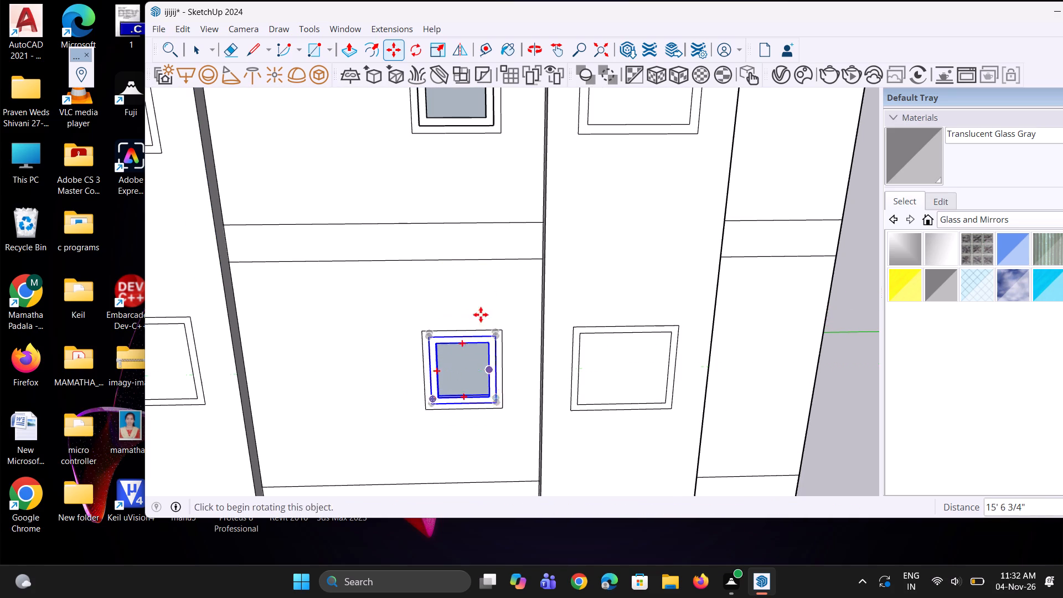
Copy that glass window about 16' 7 1/16" straight down into the lowest recessed opening of the middle column.
scroll(468, 241, down, 5)
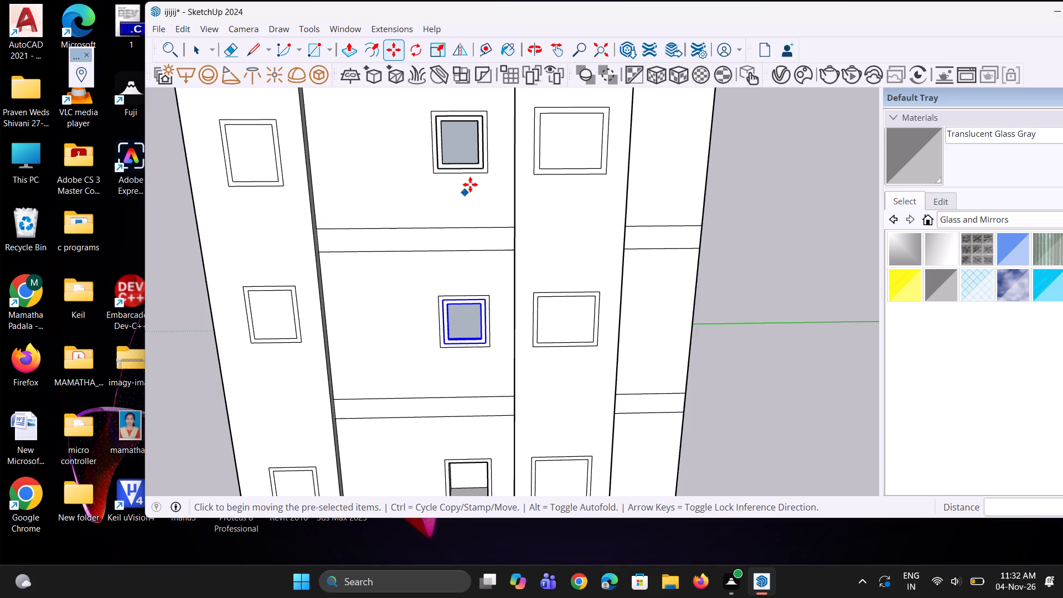
scroll(472, 181, down, 8)
scroll(481, 271, up, 5)
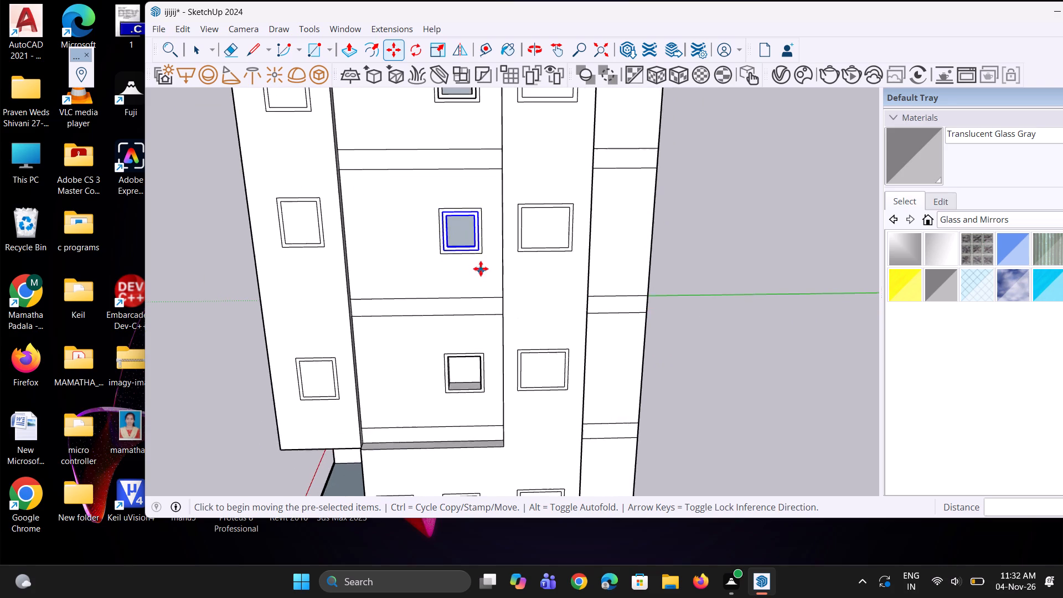
scroll(481, 261, up, 4)
scroll(477, 114, down, 8)
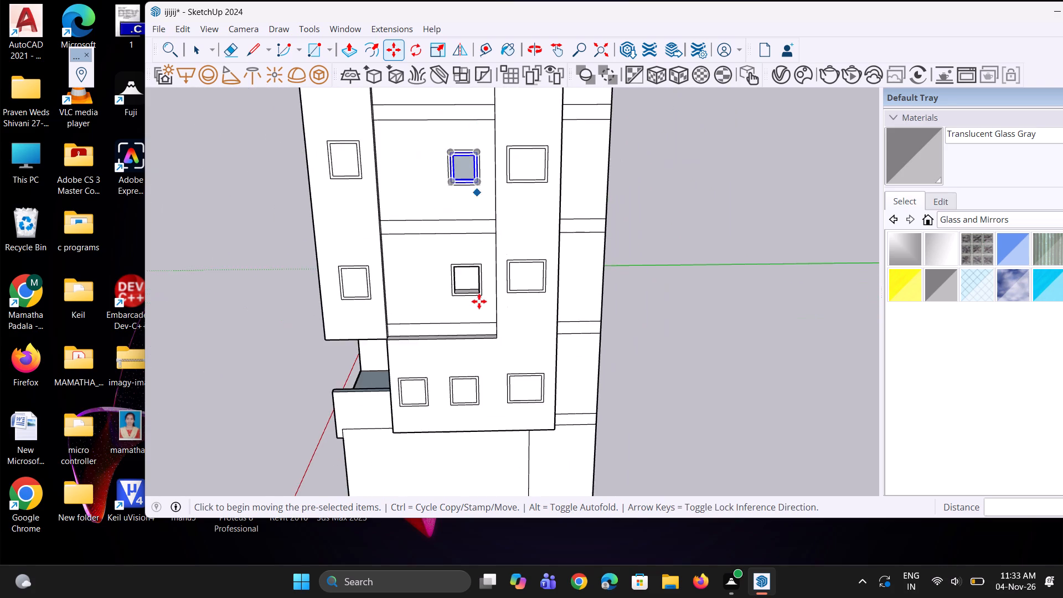
scroll(478, 306, up, 3)
scroll(477, 139, up, 2)
click(479, 134)
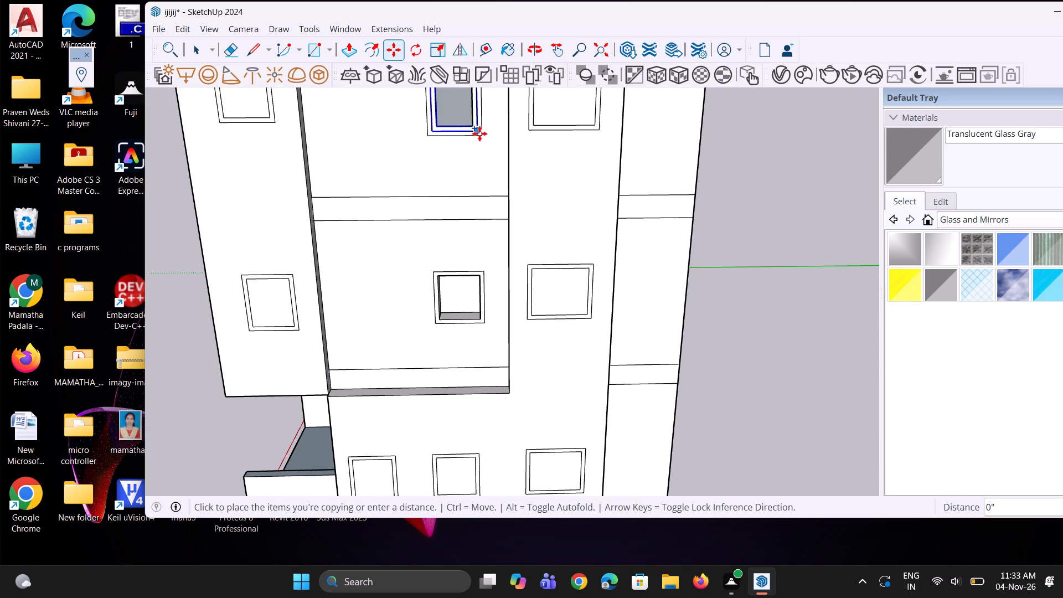
click(476, 317)
key(space)
key(space)
click(726, 334)
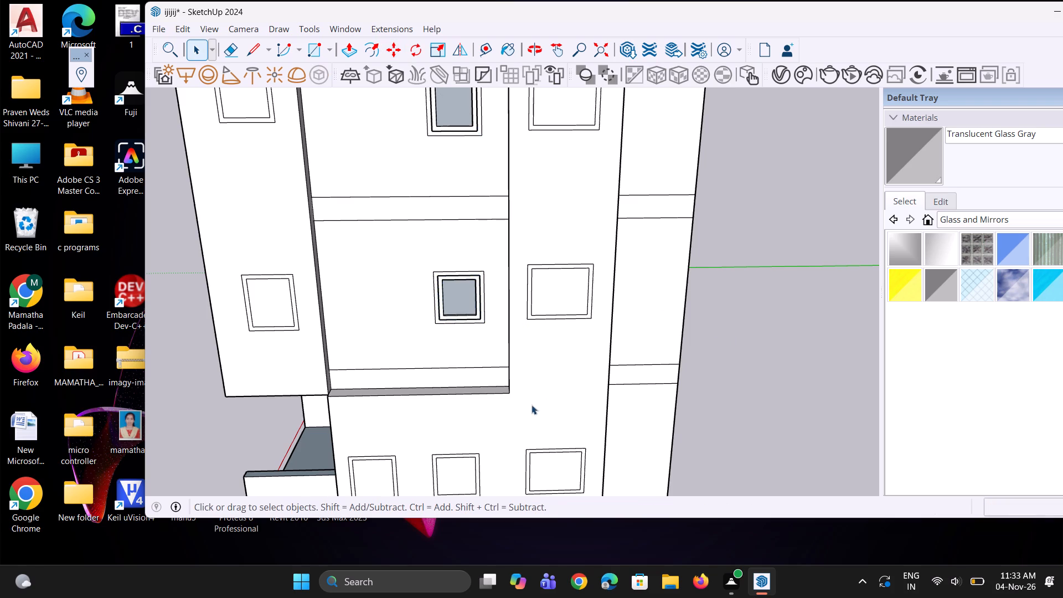
Copy the inner face of the uppermost outer-column window about 53' 10 7/8" away into the empty space beside the tower.
scroll(466, 424, down, 5)
middle_drag(461, 392, 455, 378)
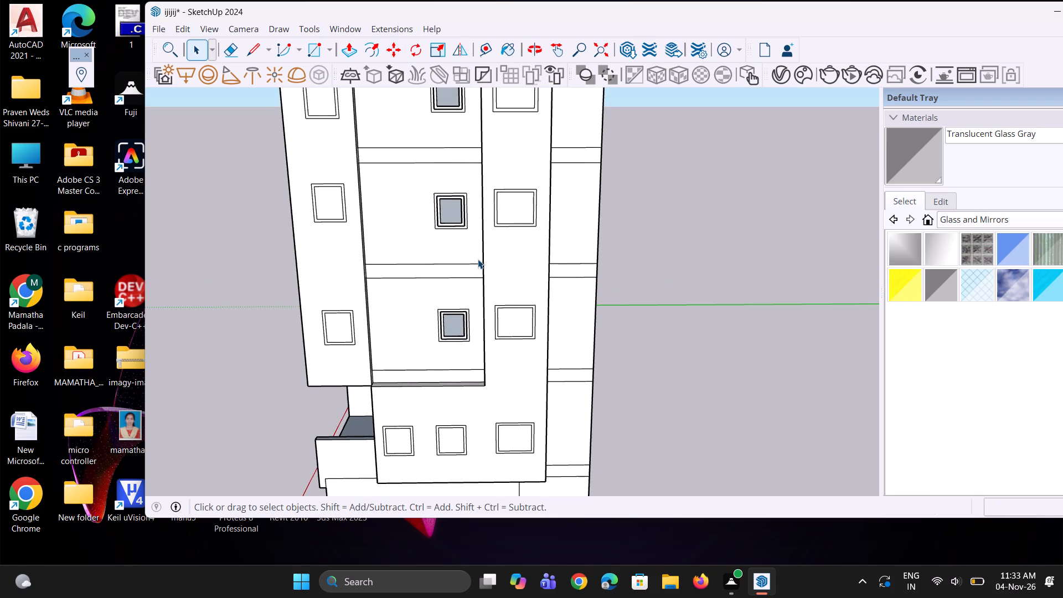
scroll(477, 259, up, 2)
scroll(471, 348, down, 9)
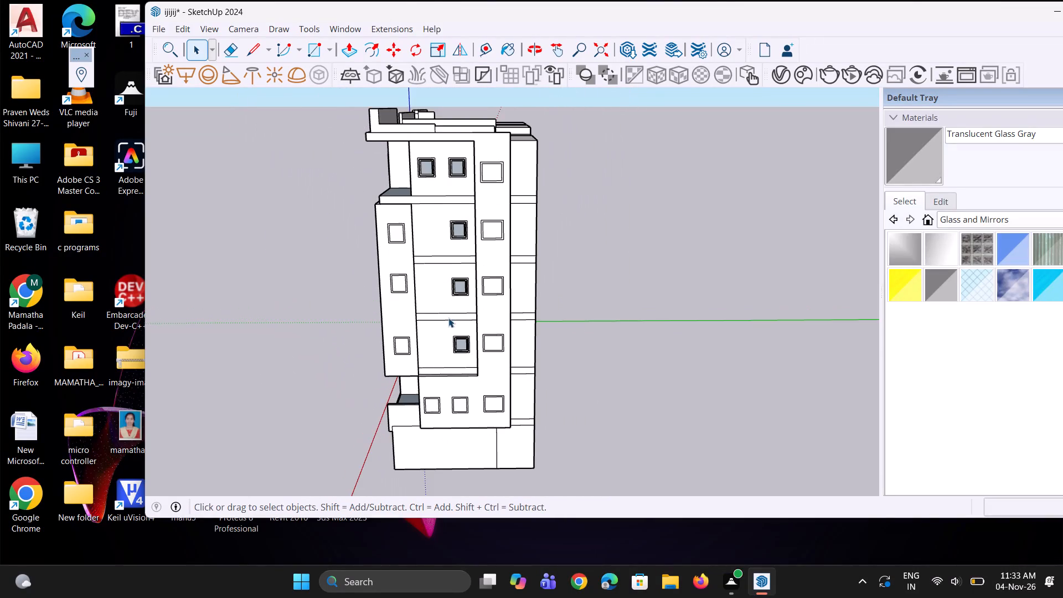
scroll(441, 313, down, 1)
scroll(397, 222, up, 3)
click(406, 250)
scroll(417, 311, down, 4)
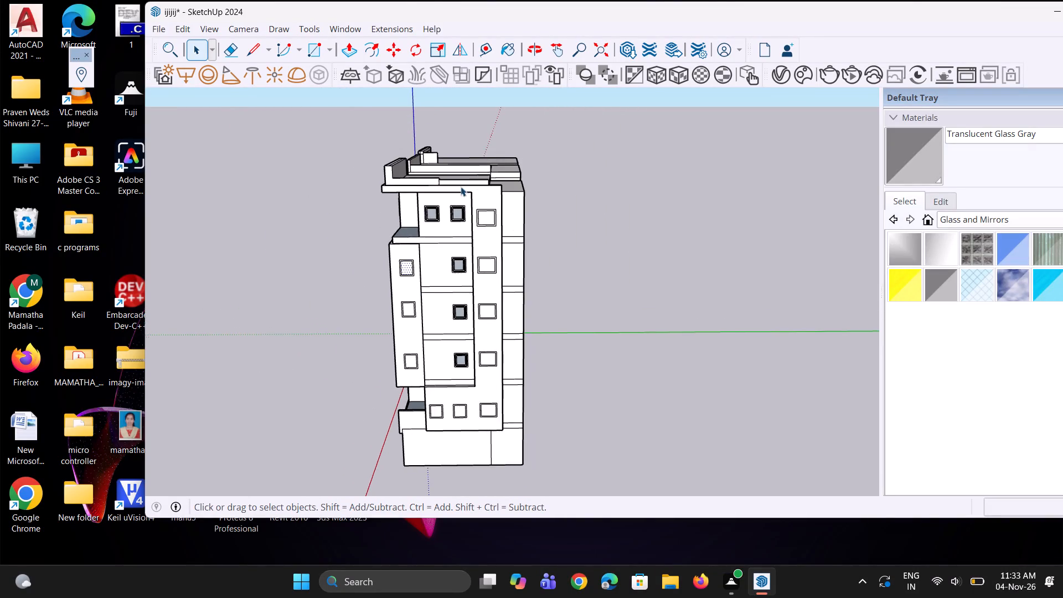
scroll(469, 181, up, 8)
scroll(468, 257, up, 2)
middle_drag(355, 279, 403, 257)
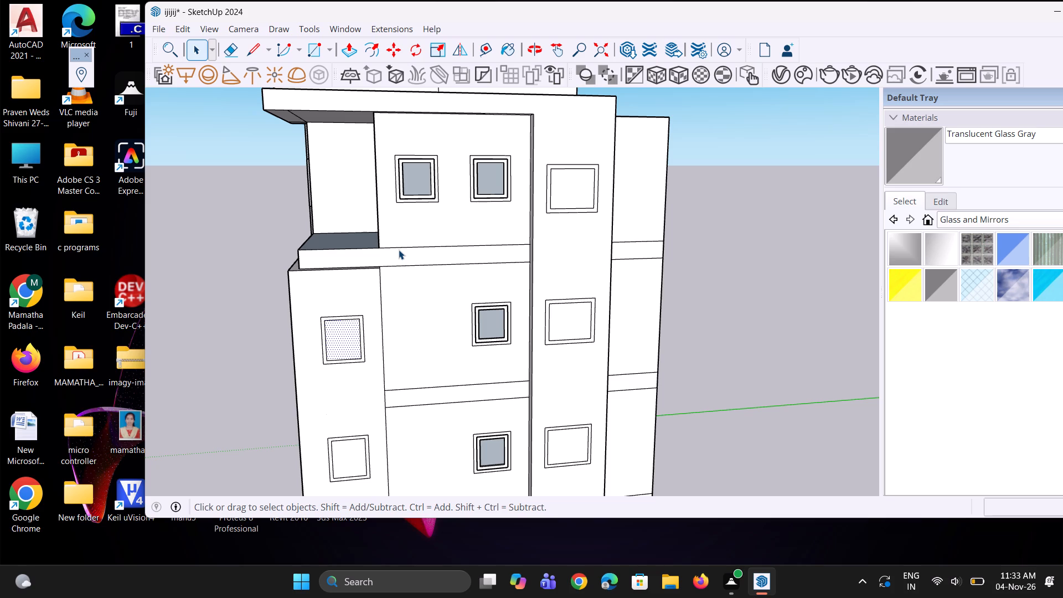
key(m)
scroll(268, 361, up, 3)
click(371, 329)
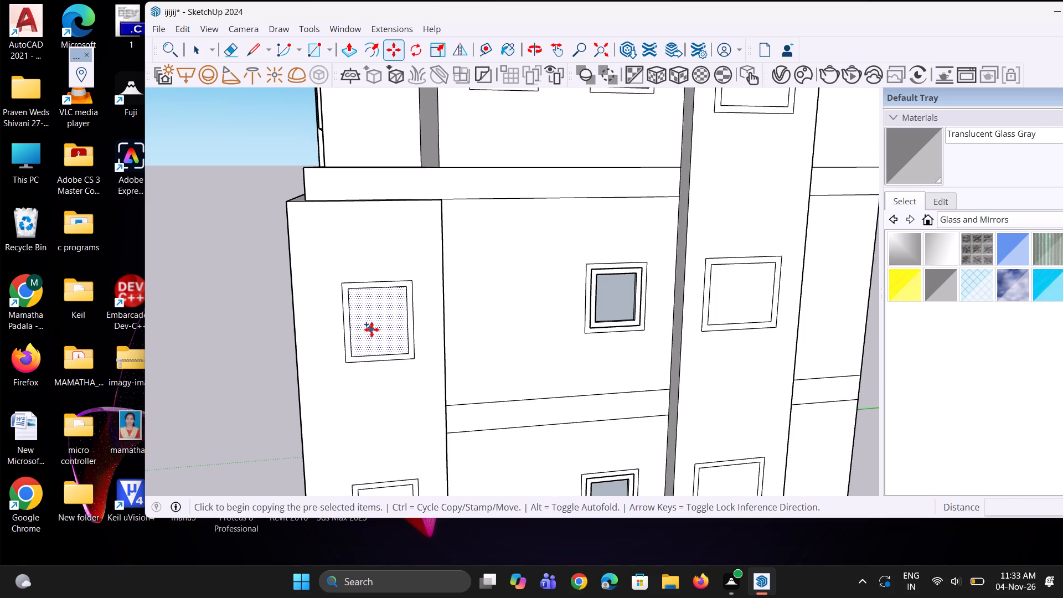
scroll(260, 340, down, 10)
scroll(362, 324, down, 5)
scroll(407, 311, down, 3)
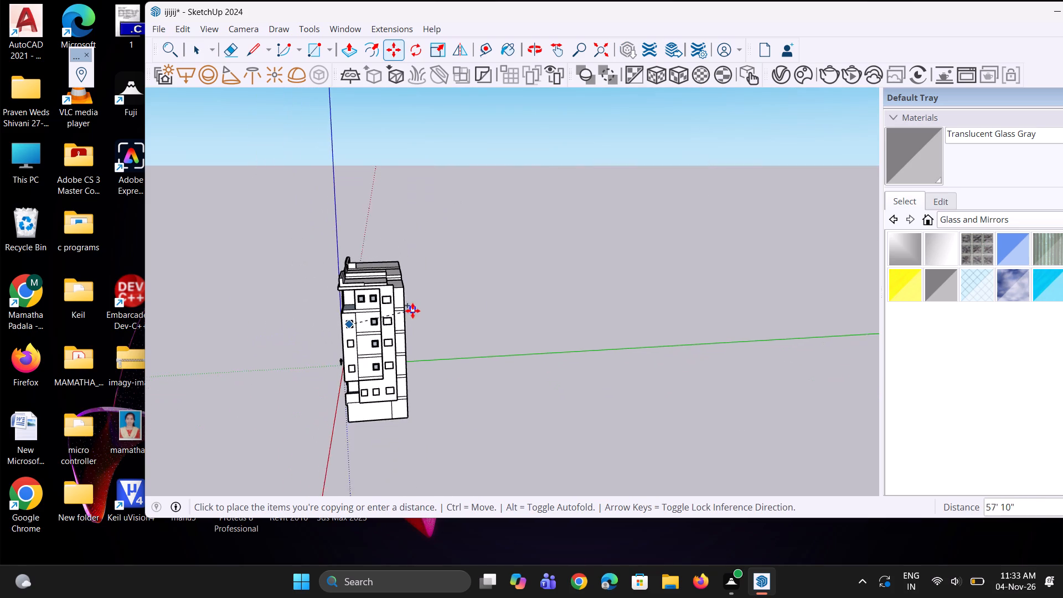
scroll(412, 311, down, 3)
click(278, 322)
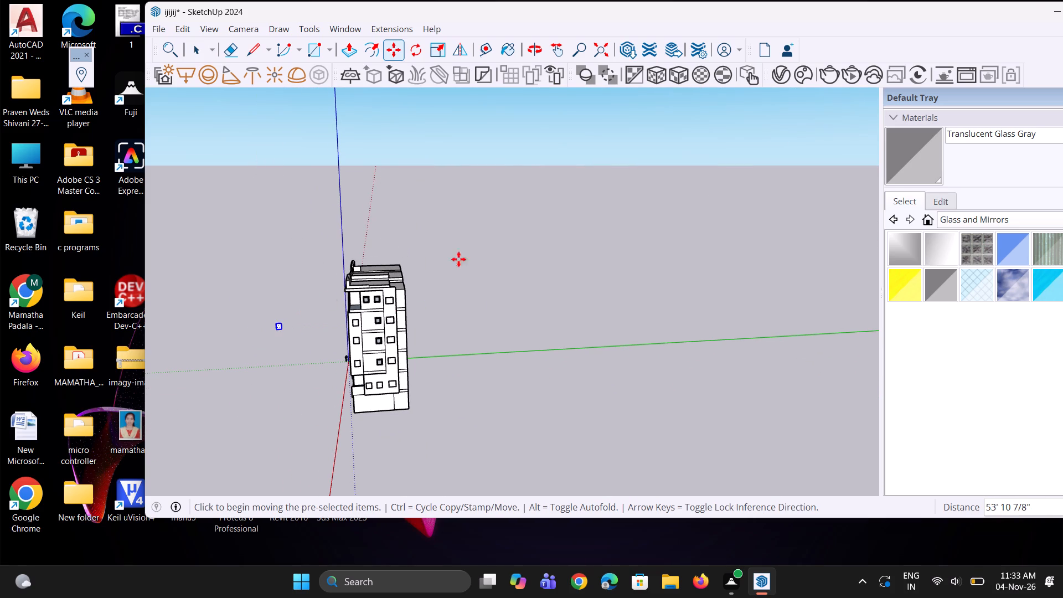
Maximize the modelling window to fill the screen.
drag(1036, 6, 966, 16)
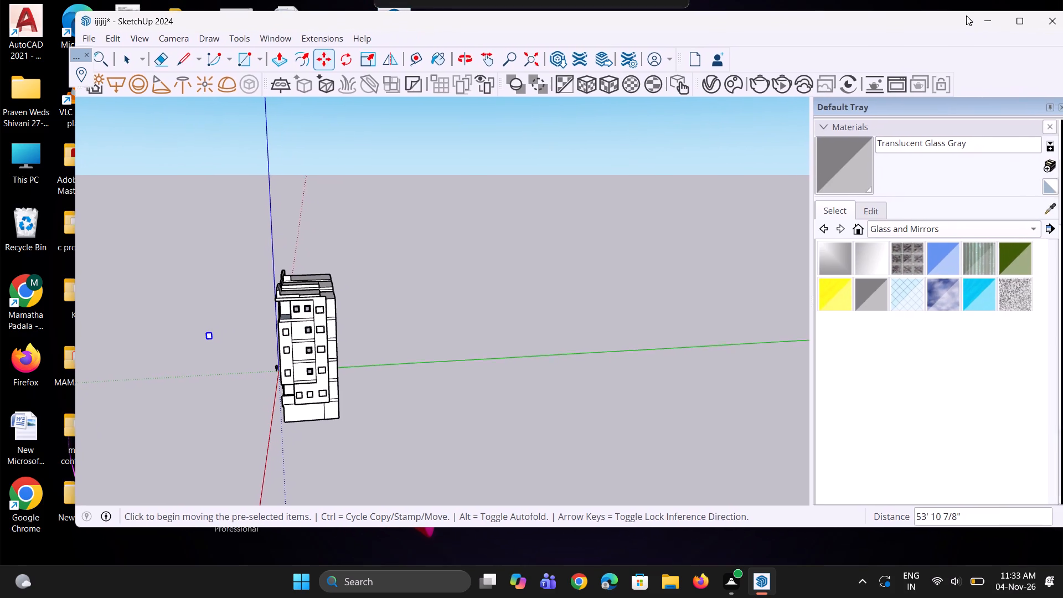
drag(966, 16, 933, 0)
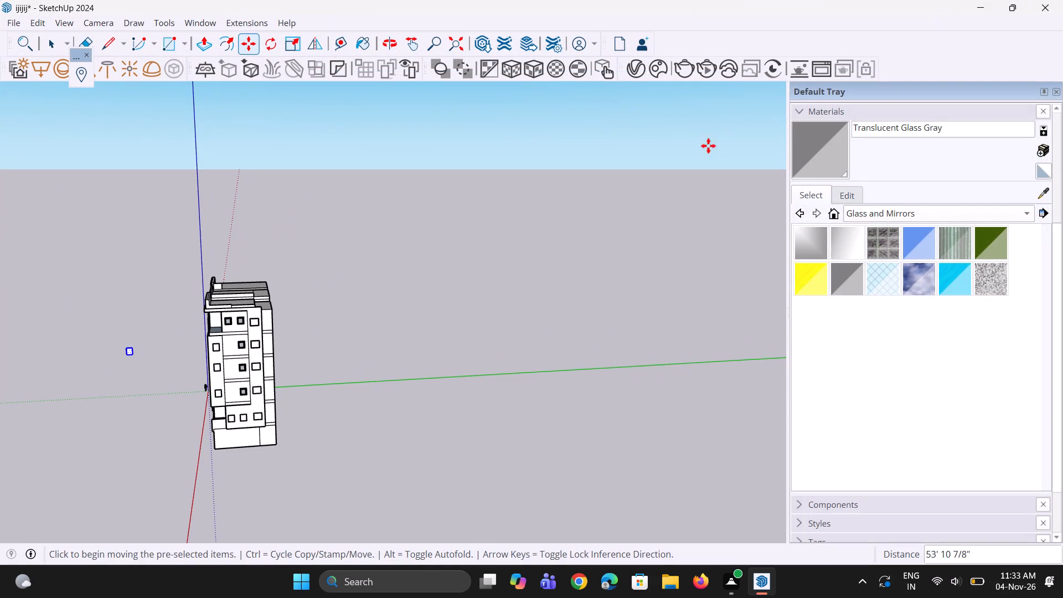
Push/pull the copied loose window face to a thickness of 3".
scroll(143, 368, up, 12)
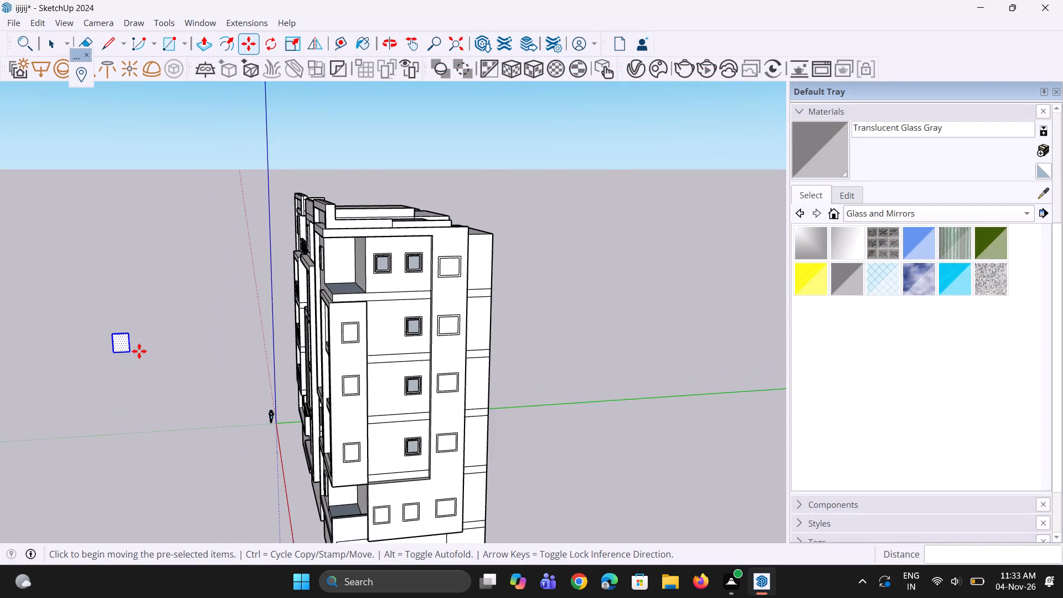
scroll(139, 351, up, 6)
key(p)
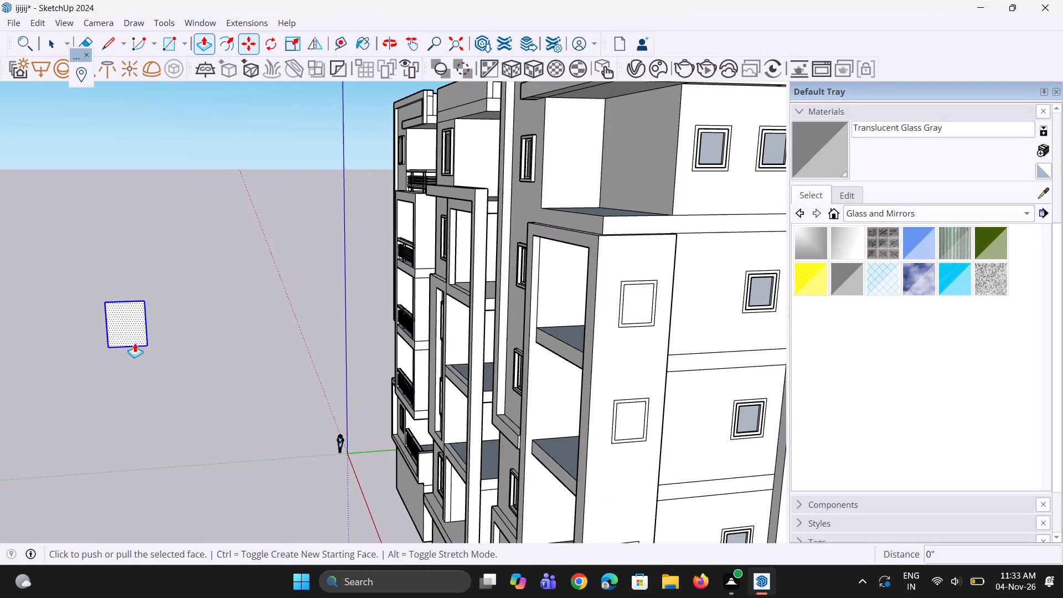
scroll(135, 343, up, 5)
click(135, 332)
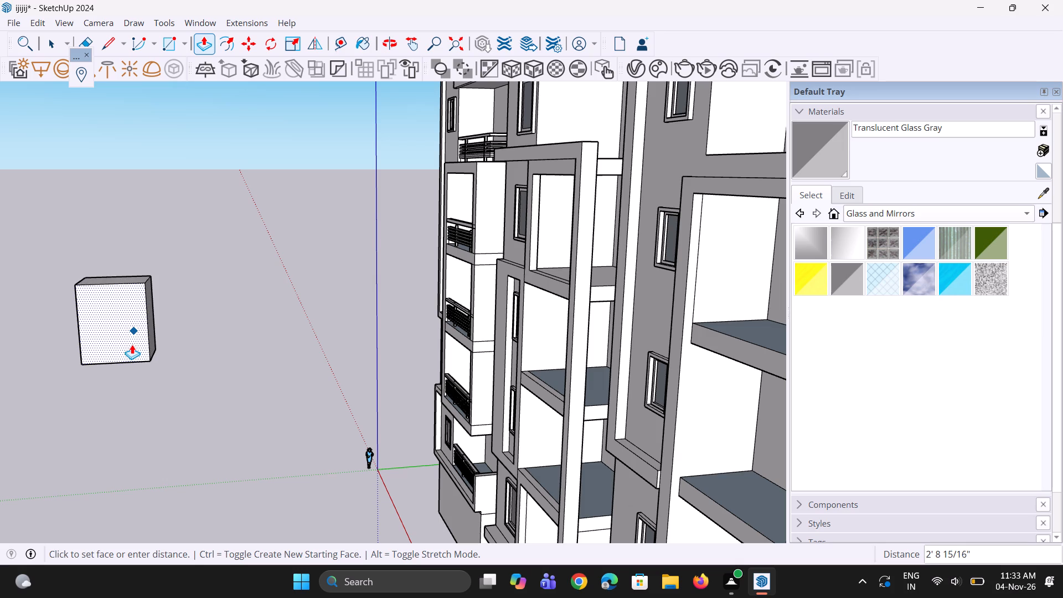
text(3")
key(Return)
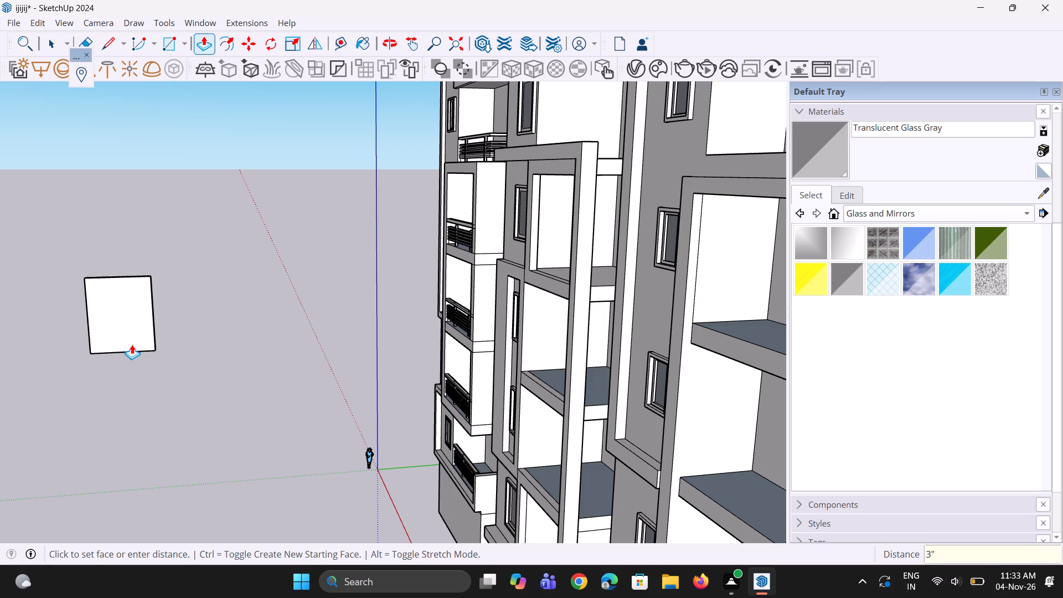
scroll(132, 344, down, 4)
key(space)
click(199, 358)
Offset the front face outline of the loose window panel inward by about 2 3/4" to form a frame border.
scroll(109, 342, up, 5)
click(125, 326)
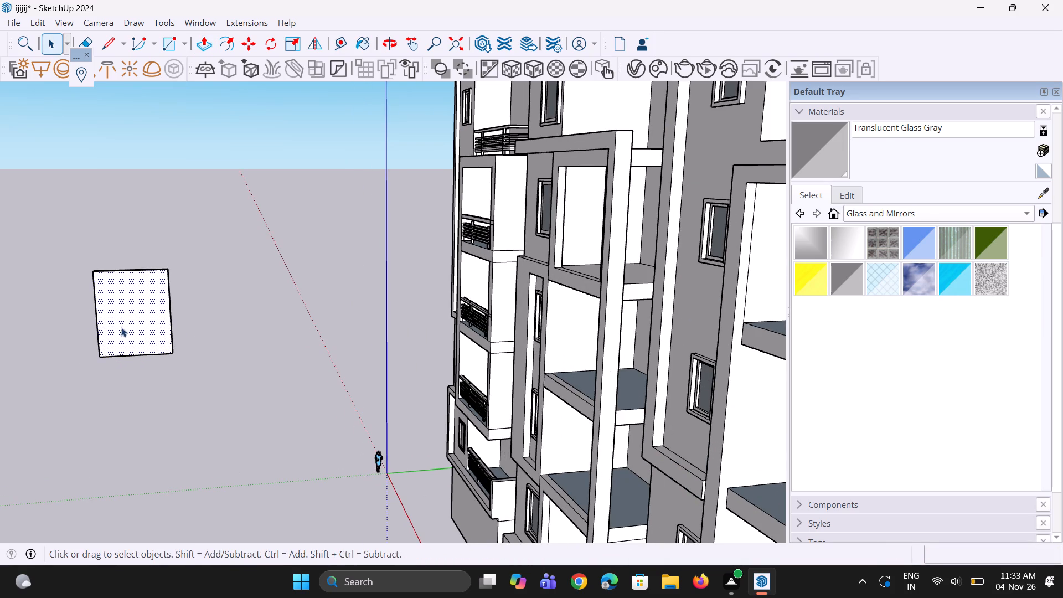
scroll(109, 331, up, 3)
key(f)
click(95, 308)
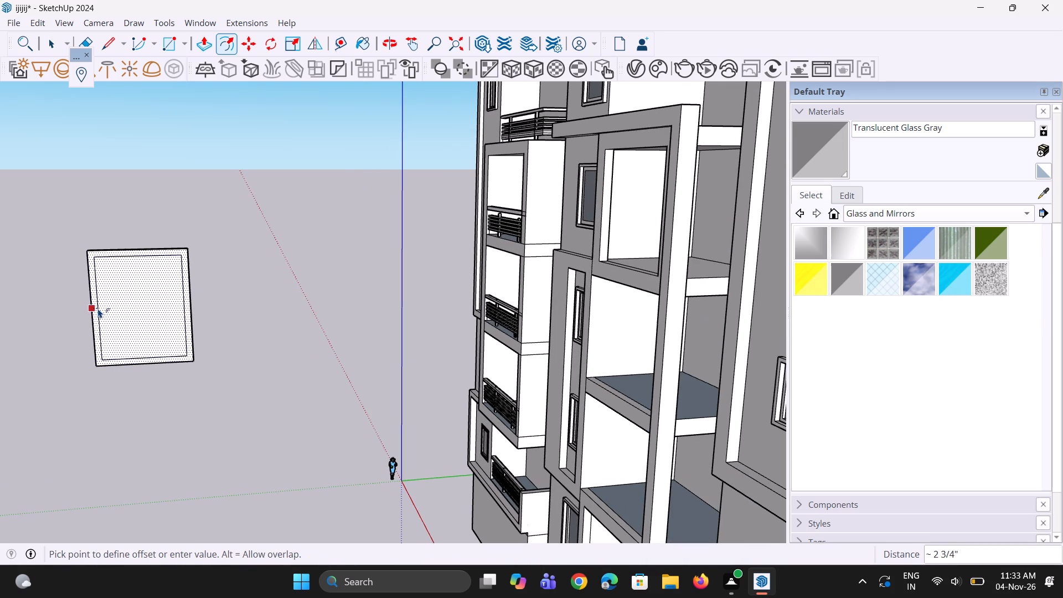
click(100, 309)
key(space)
key(space)
click(208, 341)
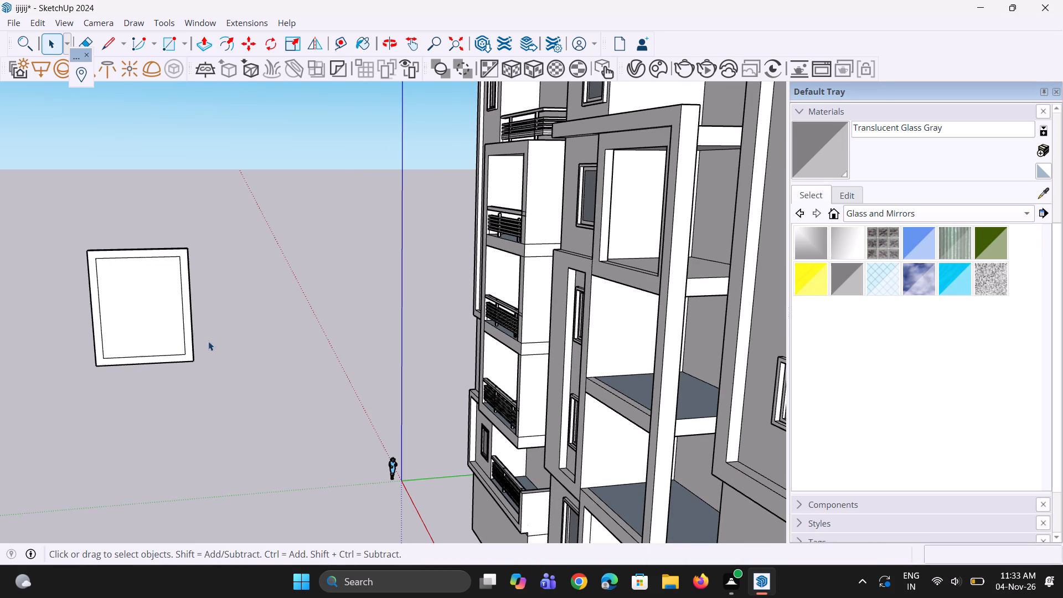
Push/pull the border ring of the loose window panel outward 3" to raise the frame.
scroll(184, 349, up, 5)
key(p)
scroll(184, 349, up, 4)
click(193, 374)
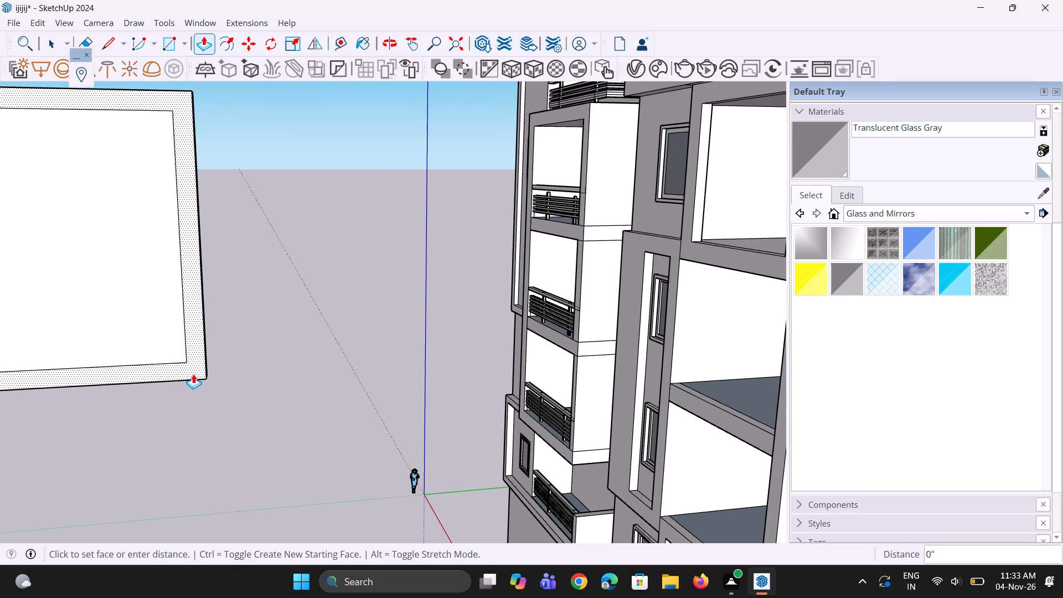
key(3)
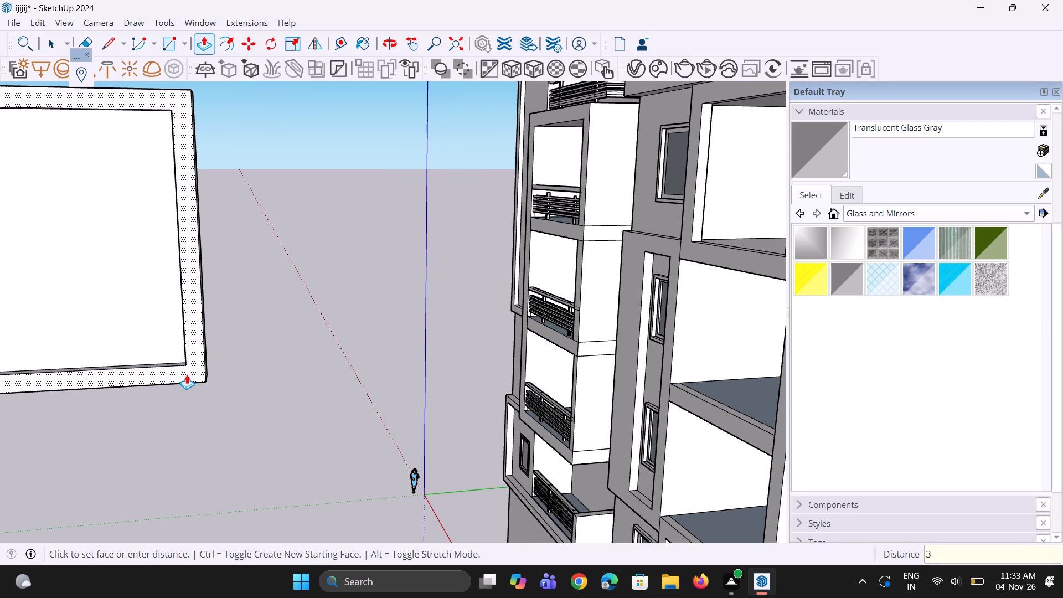
key(shift+quotedbl)
key(Return)
scroll(187, 355, down, 5)
key(space)
key(space)
click(262, 388)
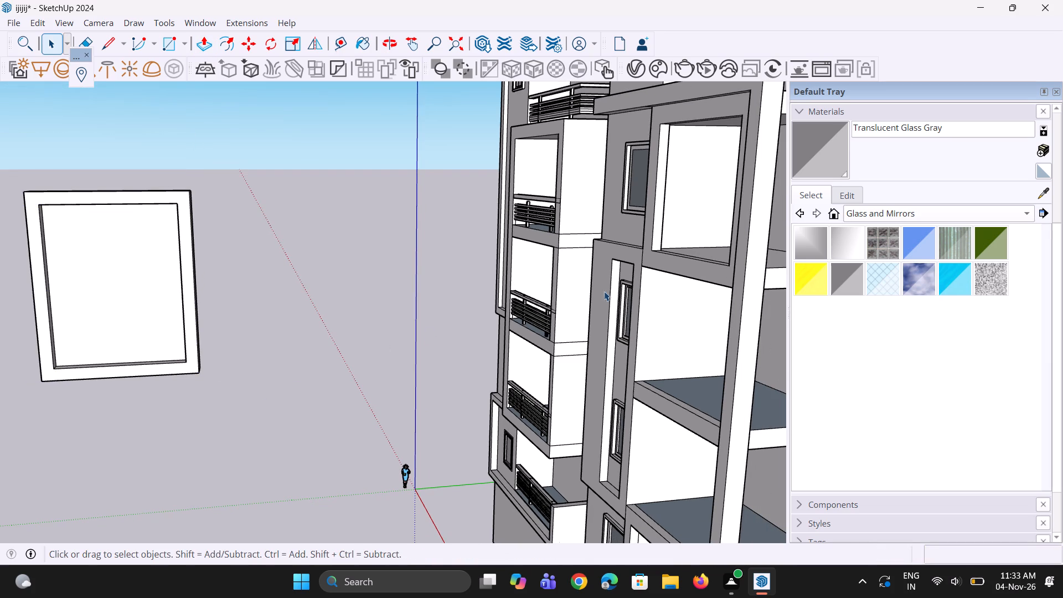
Paint the inner pane of the loose window frame with Translucent Glass Gray.
click(827, 156)
scroll(503, 266, down, 4)
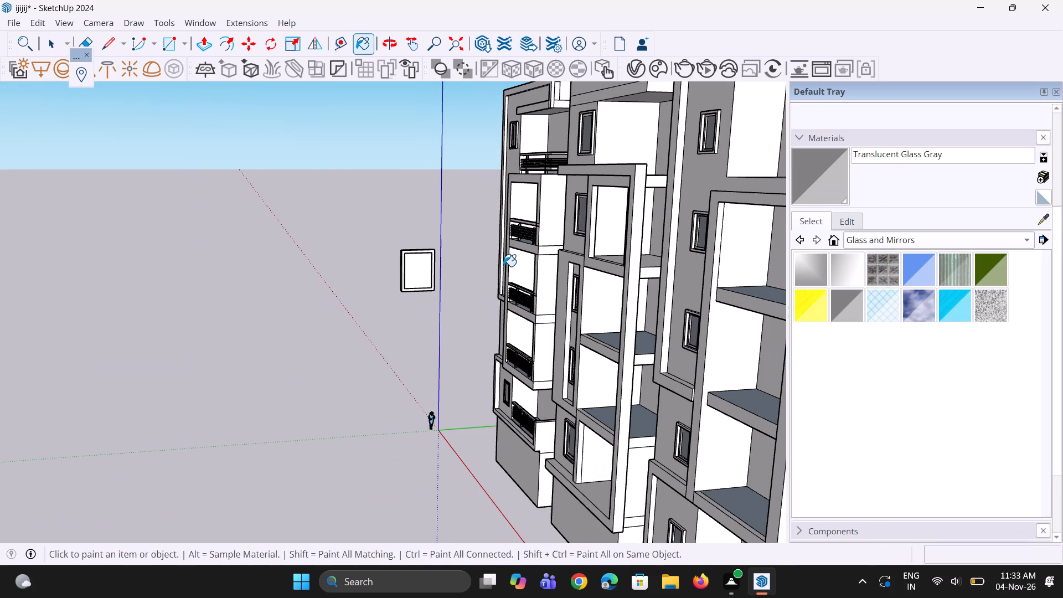
scroll(503, 266, down, 4)
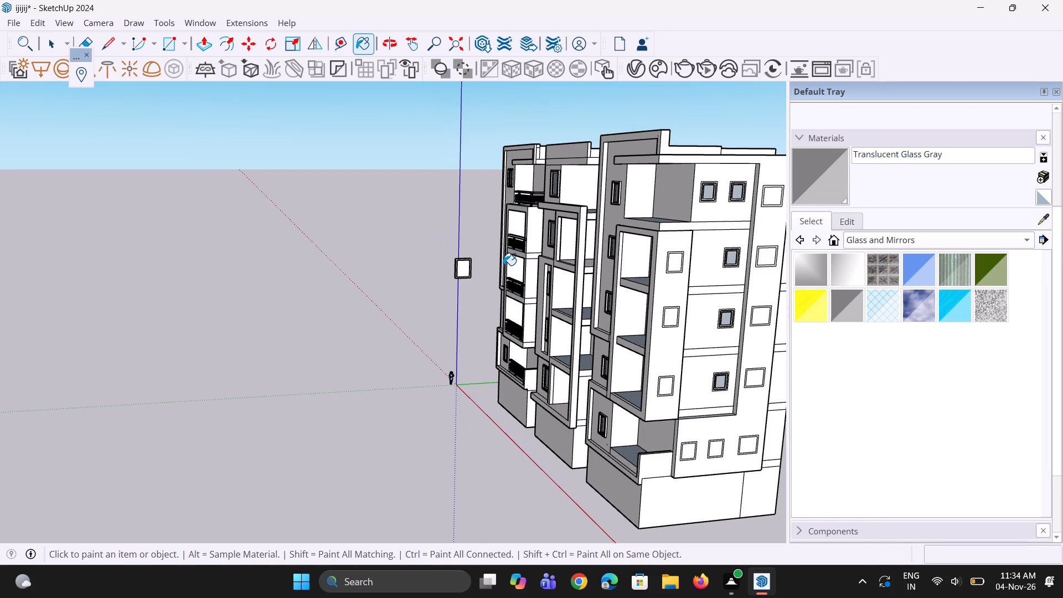
scroll(503, 265, down, 1)
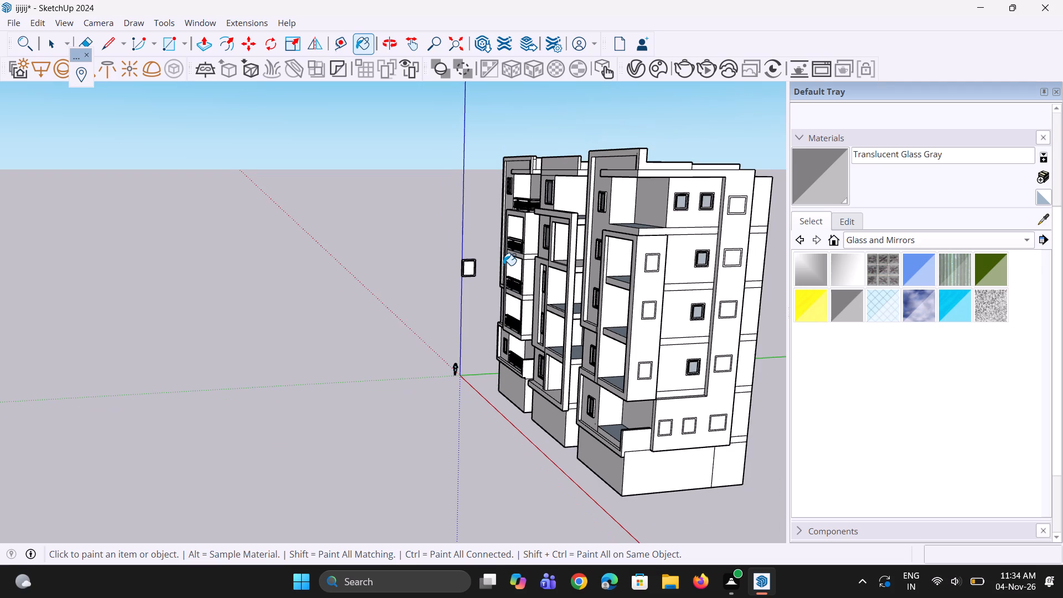
scroll(503, 265, down, 2)
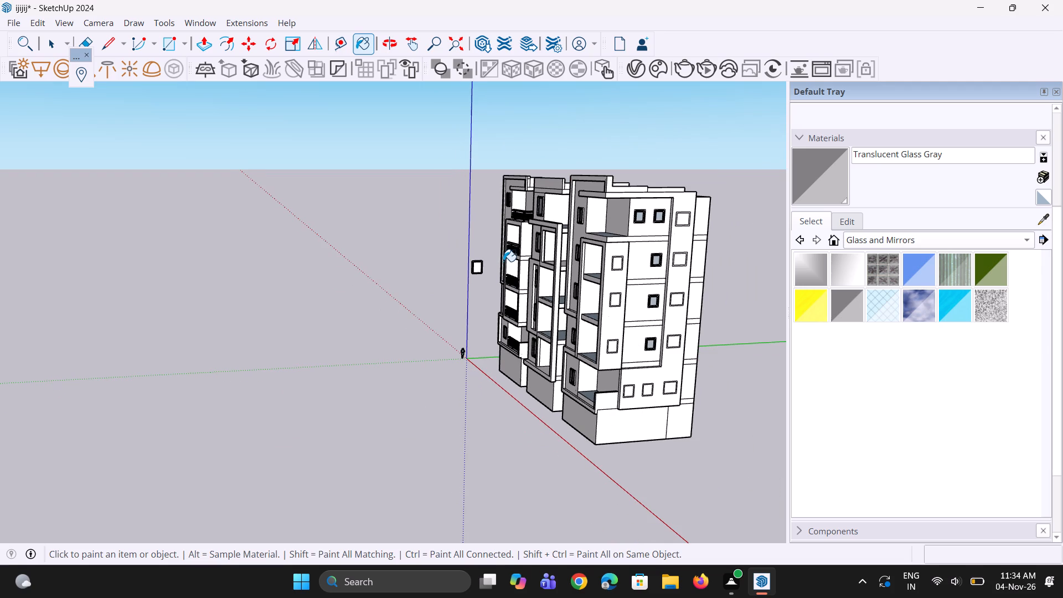
scroll(507, 273, up, 6)
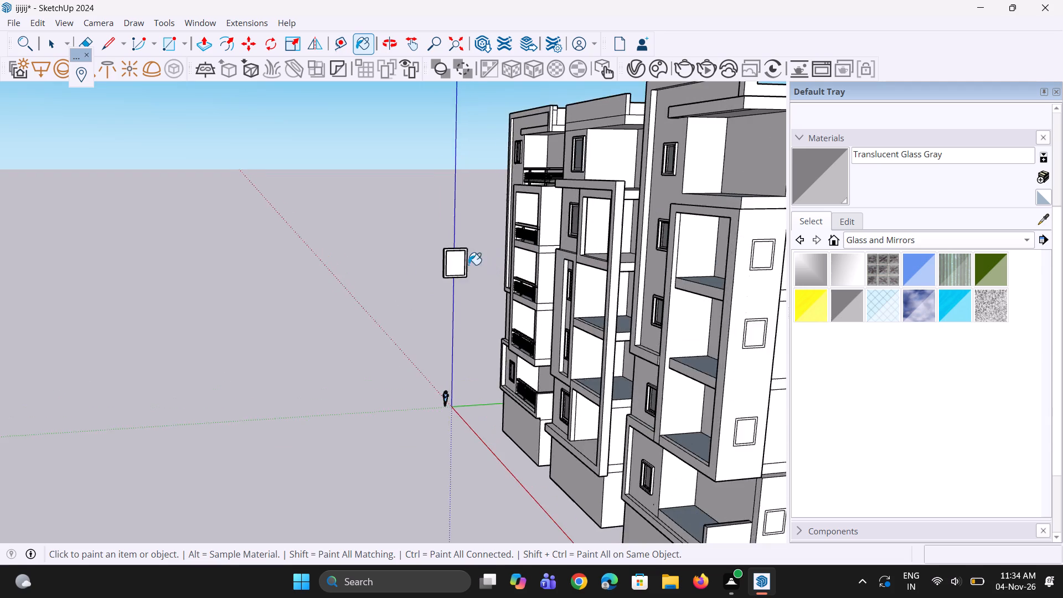
scroll(456, 265, up, 4)
click(456, 265)
middle_drag(478, 281, 368, 316)
scroll(375, 300, down, 9)
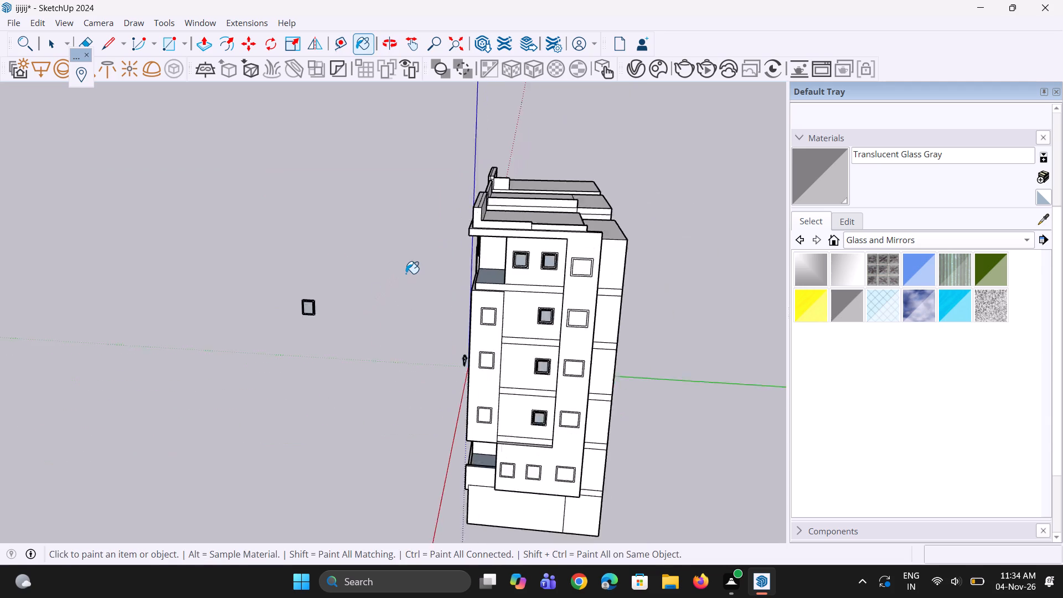
scroll(406, 274, down, 1)
middle_drag(408, 273, 412, 256)
key(space)
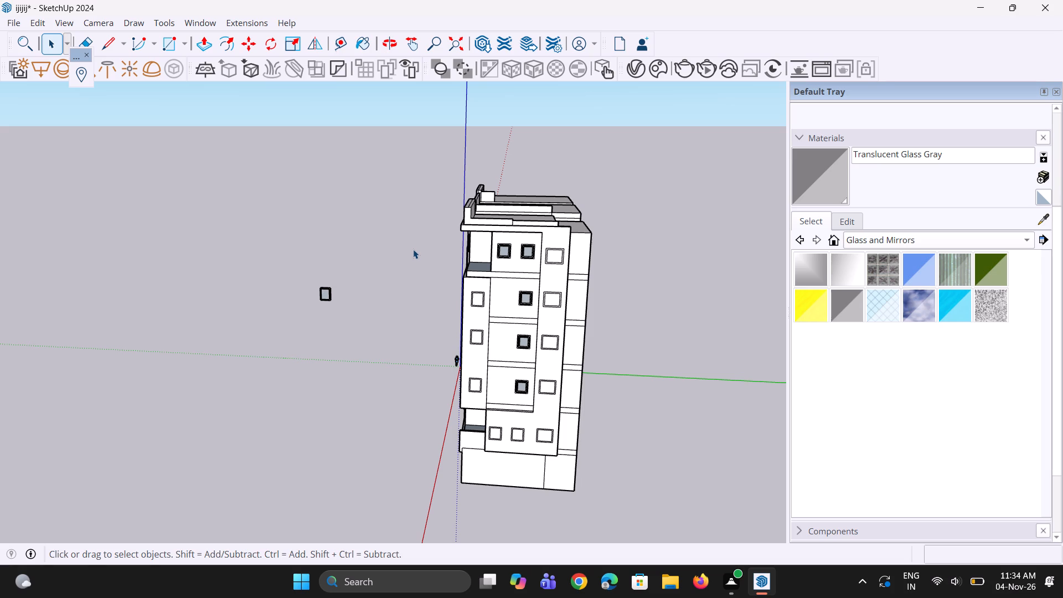
Make the loose glazed window frame a group.
scroll(413, 248, down, 1)
key(space)
scroll(376, 288, up, 5)
key(space)
key(space)
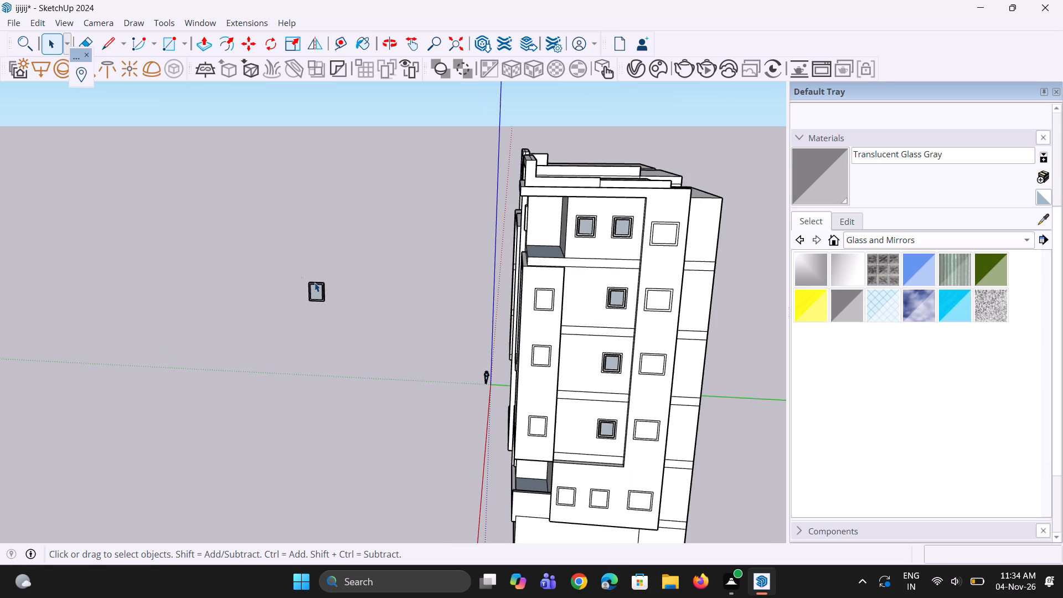
drag(276, 257, 375, 334)
right_click(320, 290)
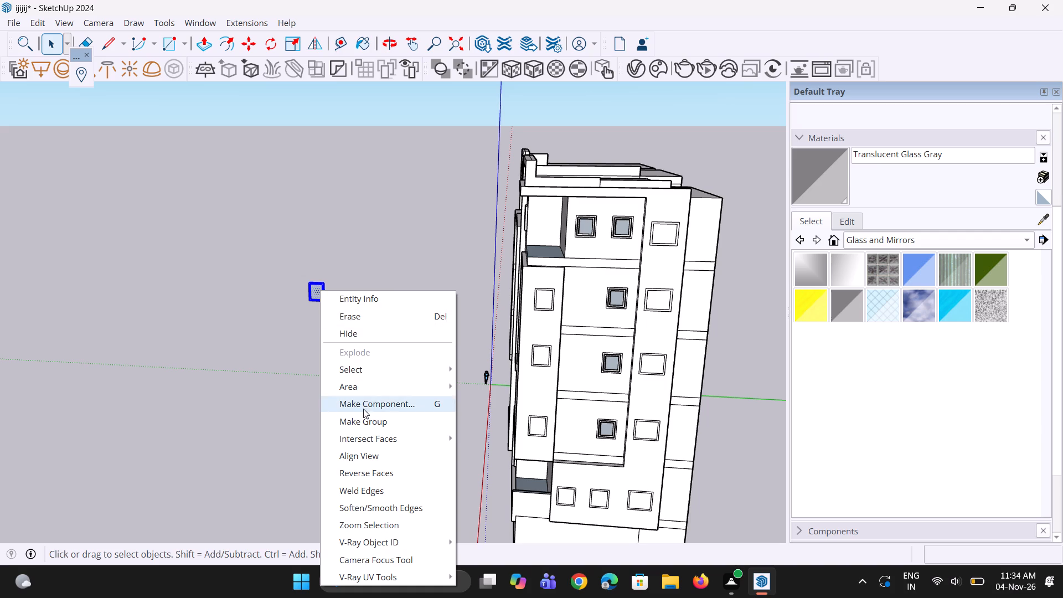
click(367, 419)
click(347, 405)
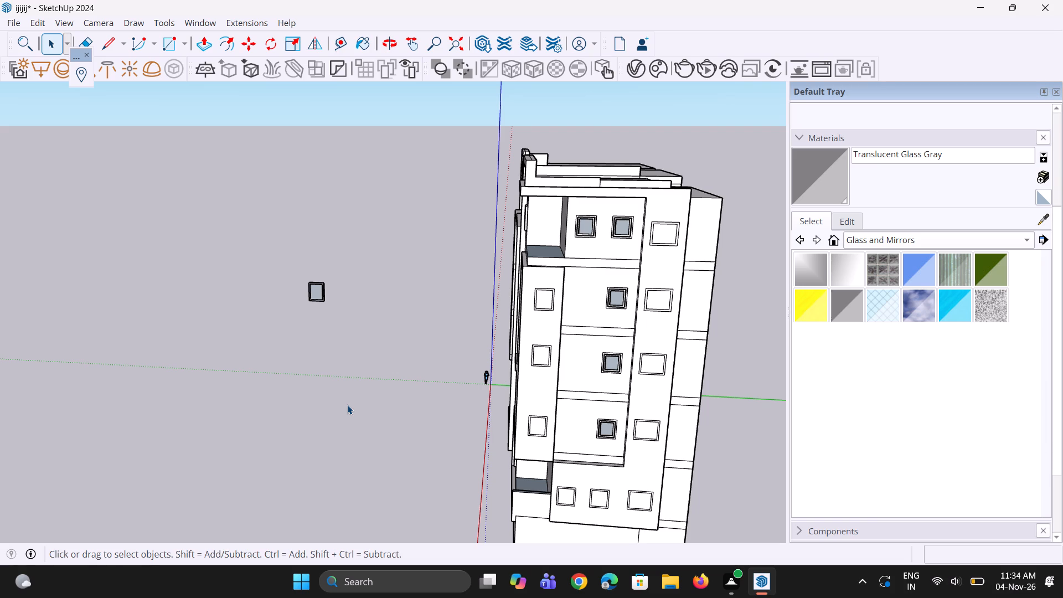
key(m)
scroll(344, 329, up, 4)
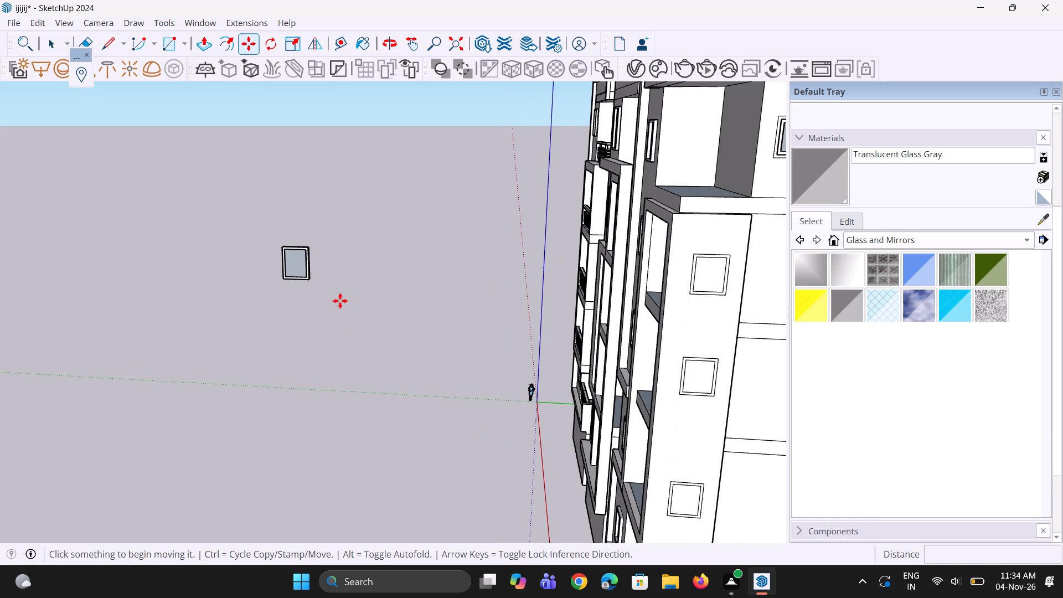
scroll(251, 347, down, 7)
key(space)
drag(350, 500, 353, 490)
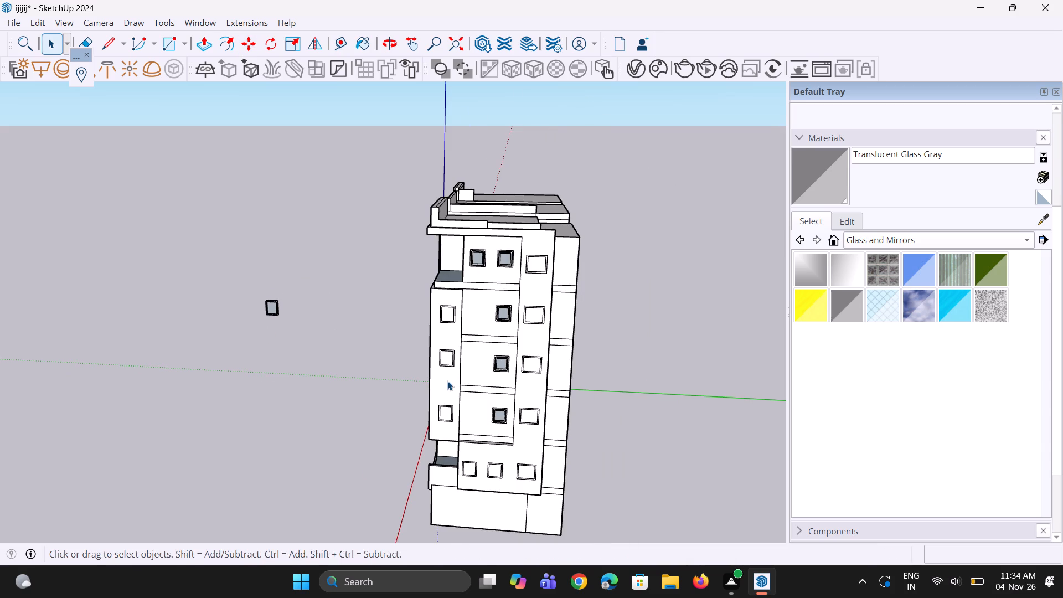
Push the inner pane of the top outer-column window on the end tower's side wall inward about 1' 6 9/16".
scroll(447, 381, up, 3)
key(p)
scroll(497, 339, up, 3)
scroll(434, 254, up, 9)
click(431, 276)
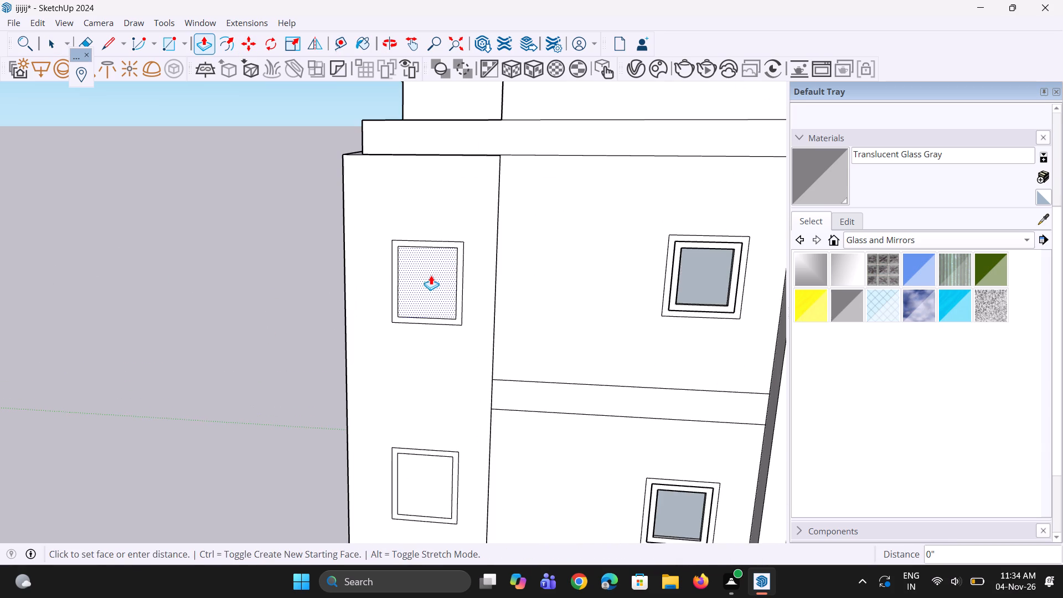
click(430, 270)
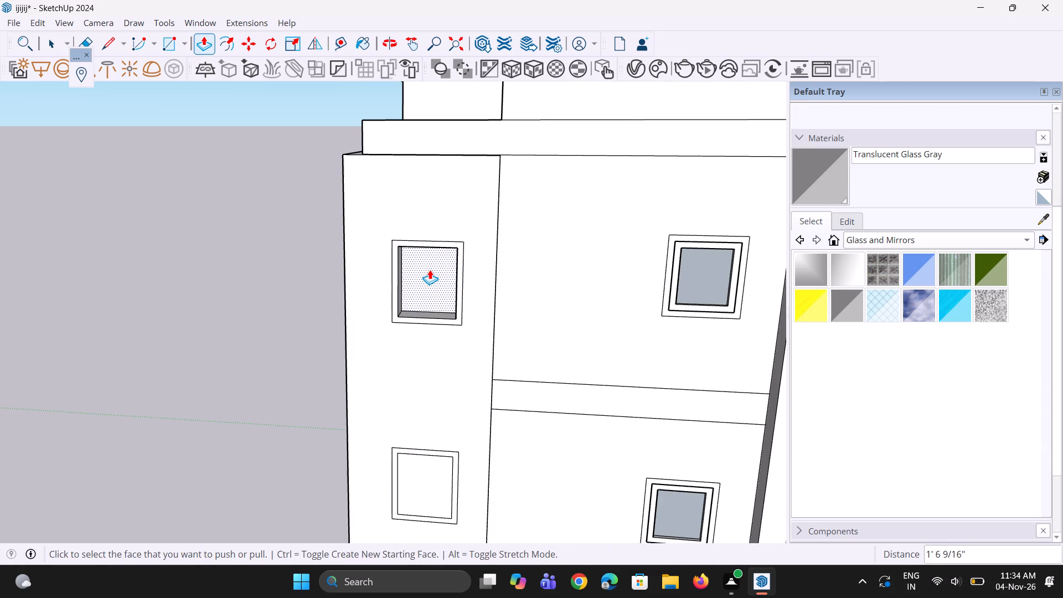
Recess the inner panes of the middle and lowest outer-column windows by the same push/pull distance.
double_click(429, 462)
scroll(407, 261, down, 2)
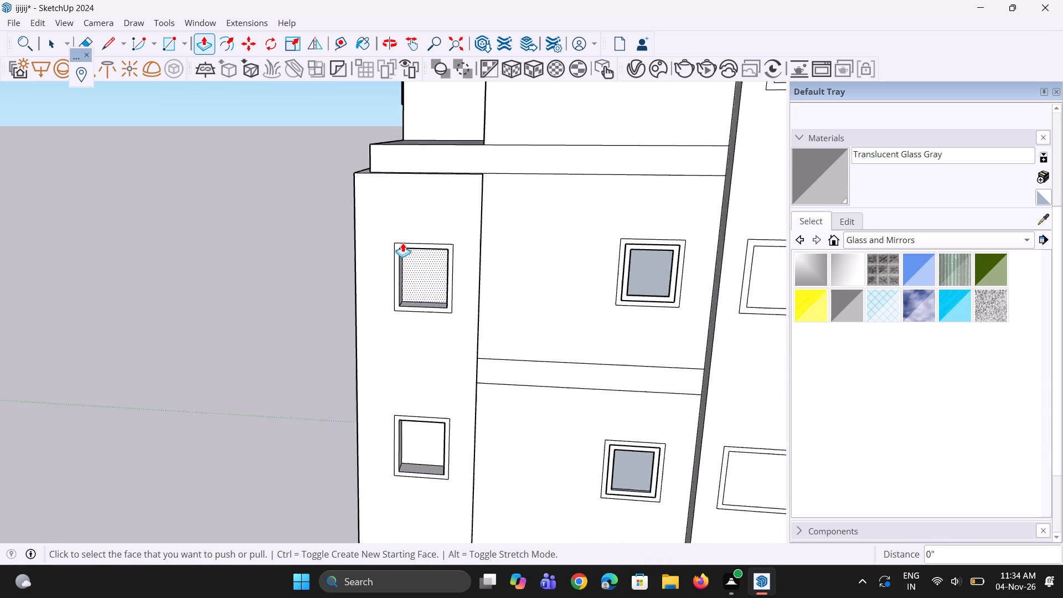
scroll(403, 243, down, 9)
scroll(403, 249, up, 1)
middle_drag(400, 249, 365, 219)
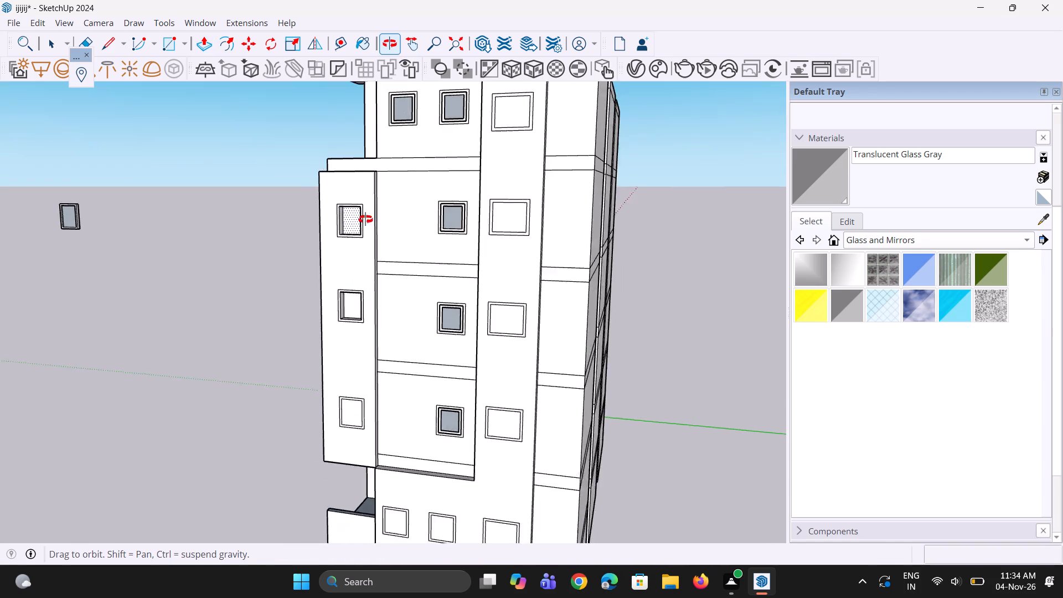
middle_drag(365, 219, 369, 216)
scroll(359, 439, up, 8)
double_click(385, 393)
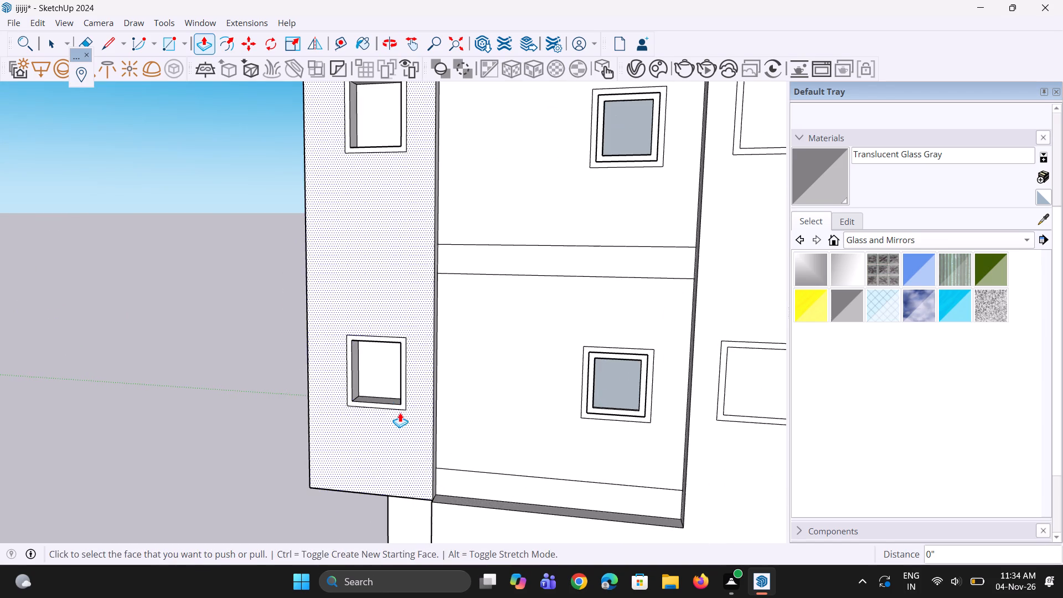
Move the loose glazed frame group by its bottom corner into the recessed top opening of the outer column.
middle_drag(404, 414, 431, 421)
scroll(431, 421, down, 10)
key(space)
key(space)
scroll(135, 227, up, 3)
click(134, 227)
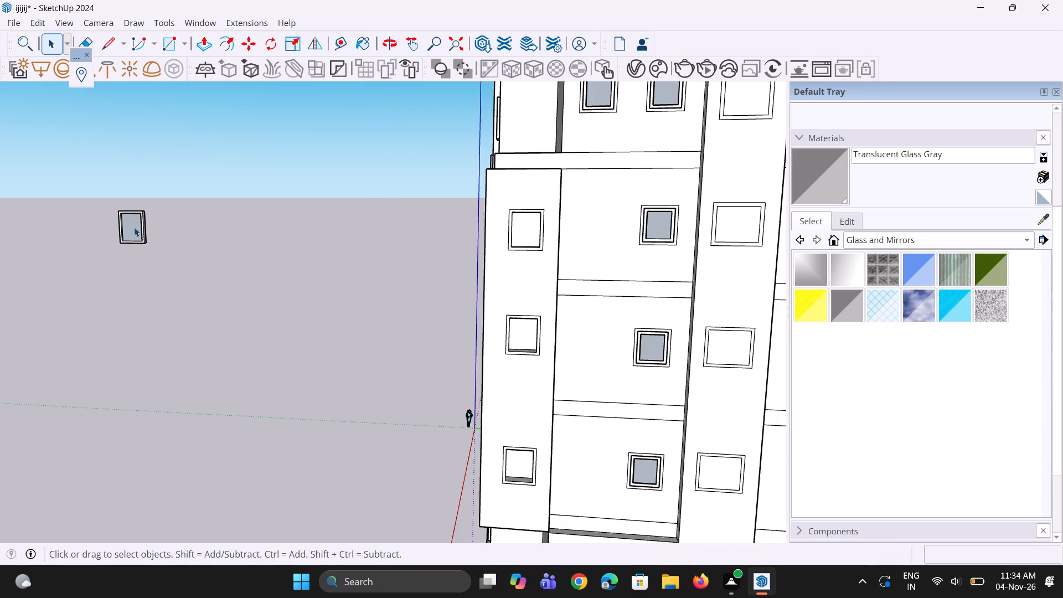
scroll(134, 238, up, 9)
key(m)
scroll(145, 243, up, 3)
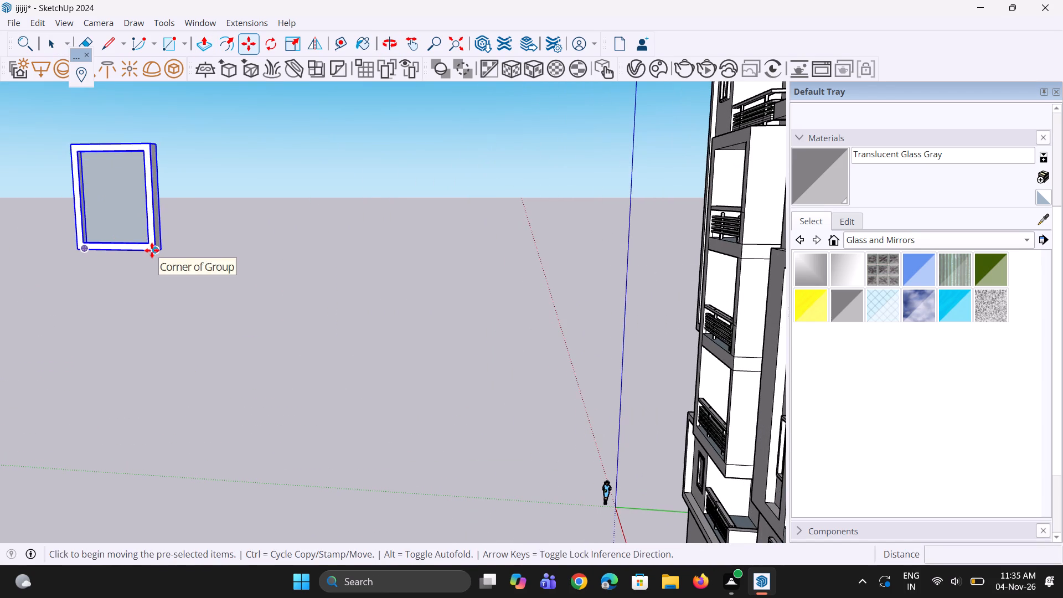
click(152, 251)
scroll(139, 267, down, 14)
middle_drag(297, 230, 274, 302)
scroll(405, 399, up, 3)
scroll(460, 372, up, 5)
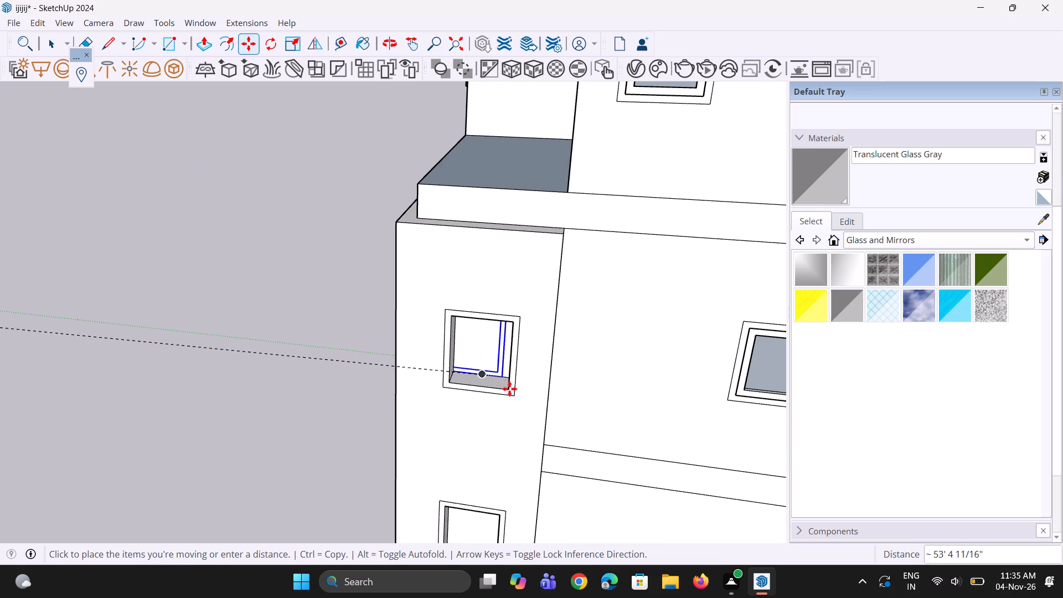
click(510, 390)
Copy the glazed frame group from the outer column's top opening down into the middle opening, corner to corner.
scroll(486, 235, down, 10)
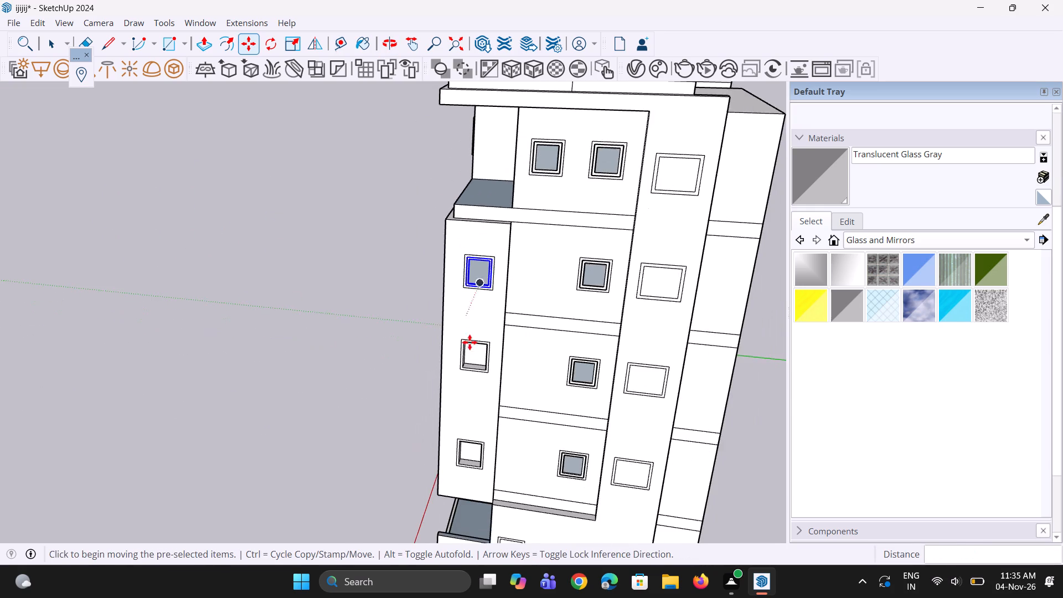
middle_drag(469, 342, 484, 301)
scroll(484, 288, down, 1)
scroll(507, 261, up, 13)
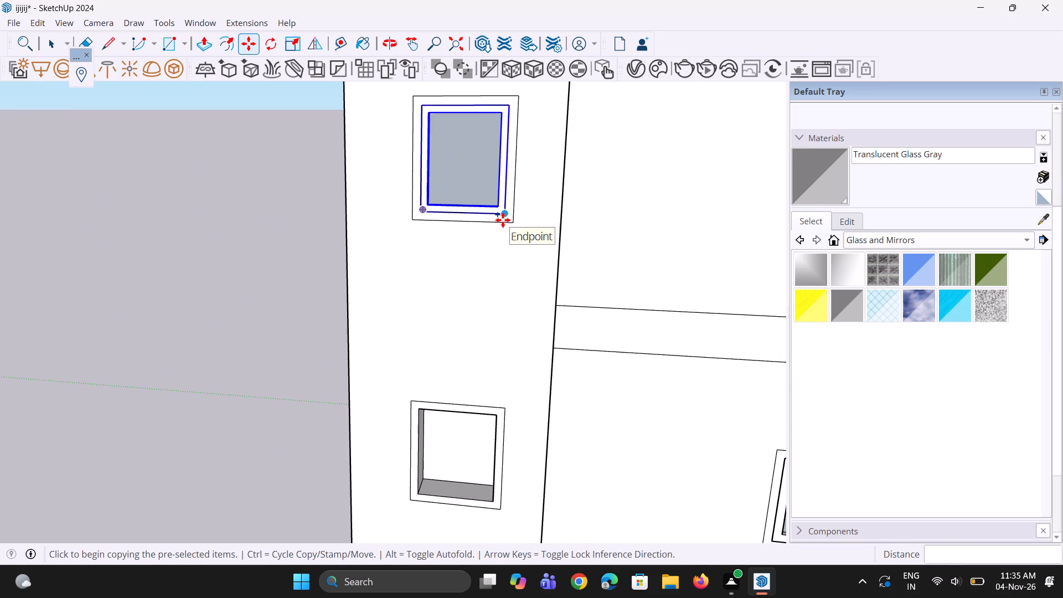
click(505, 216)
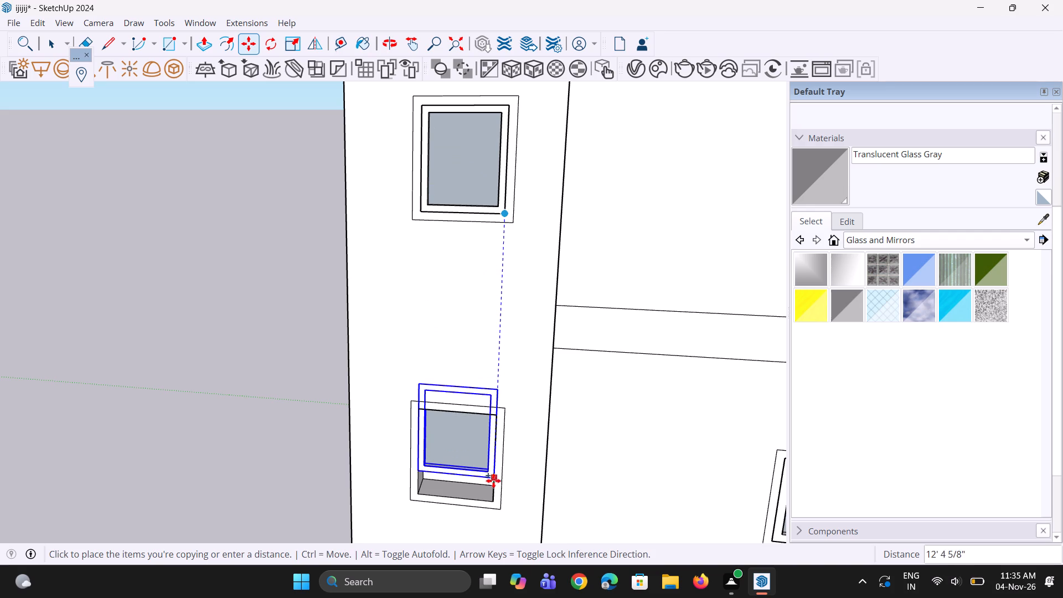
click(495, 498)
Copy the glazed frame group from the outer column's middle opening down into the lowest opening.
scroll(520, 220, down, 8)
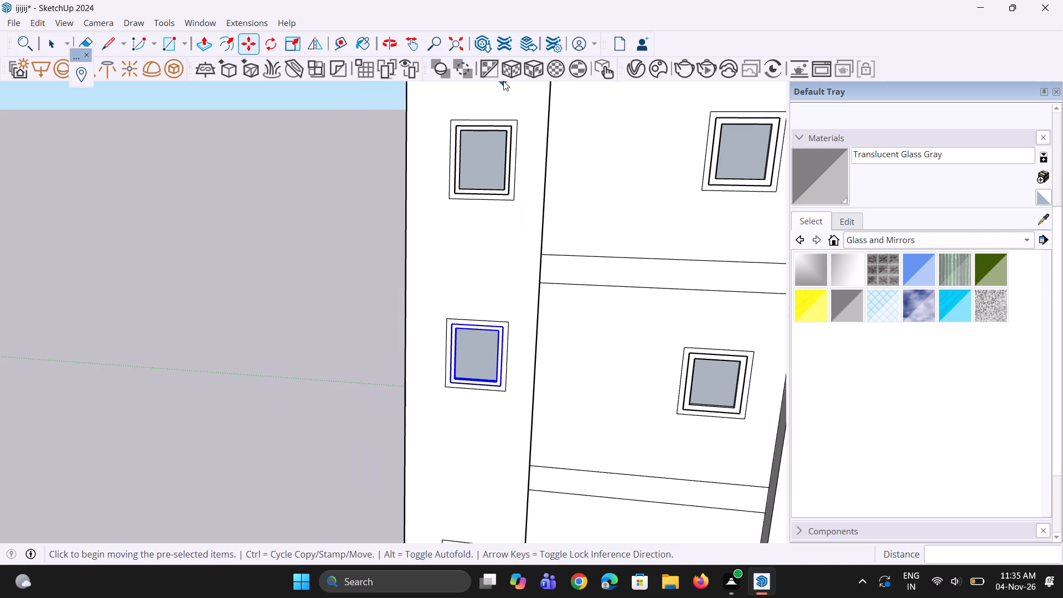
scroll(503, 81, down, 2)
scroll(512, 166, down, 9)
scroll(523, 375, up, 5)
scroll(497, 192, up, 2)
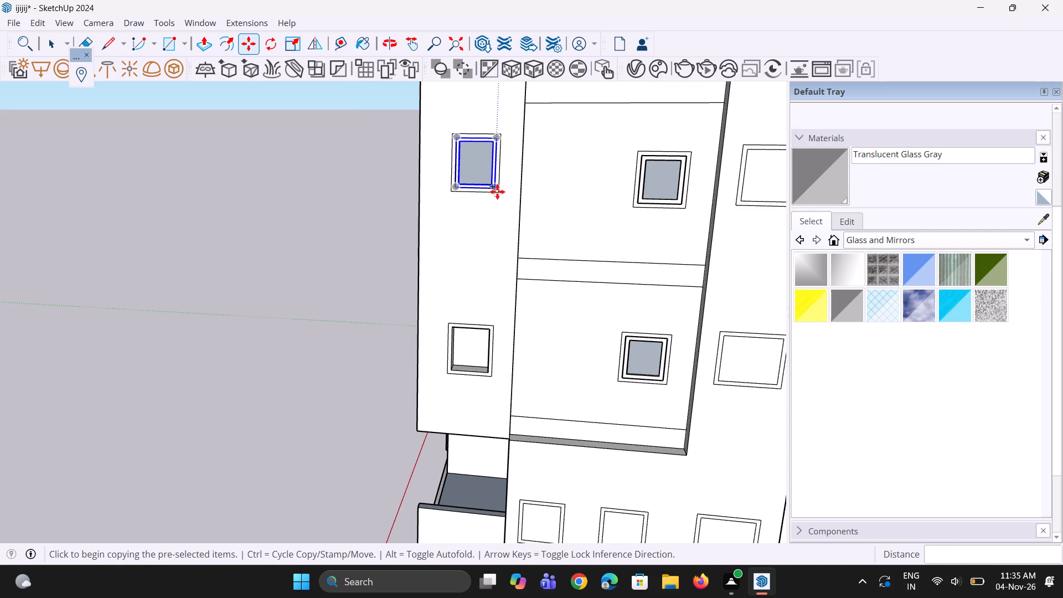
scroll(497, 192, up, 6)
click(488, 184)
scroll(481, 267, down, 9)
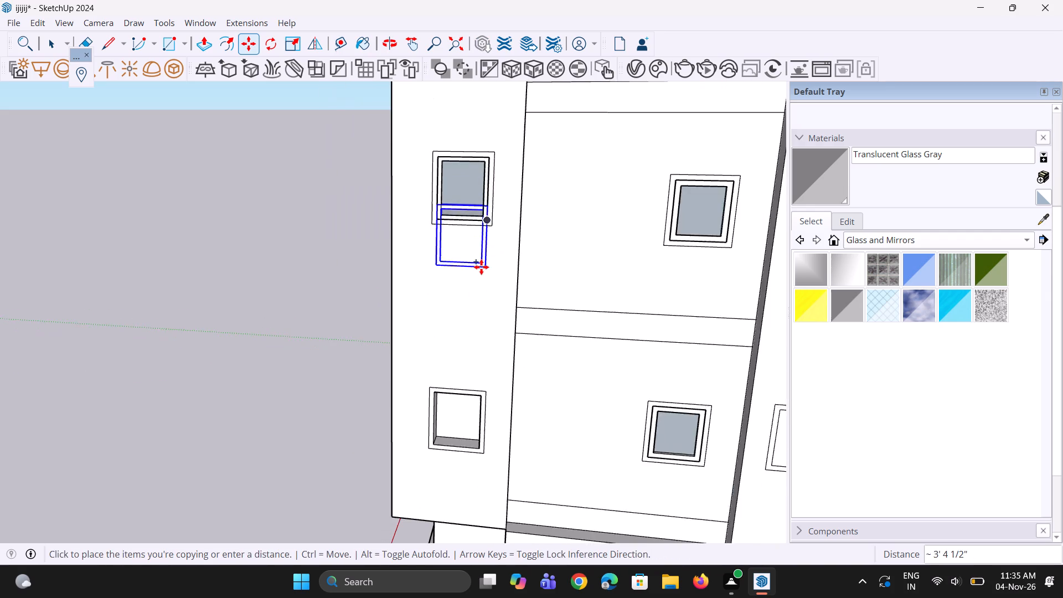
click(478, 406)
key(space)
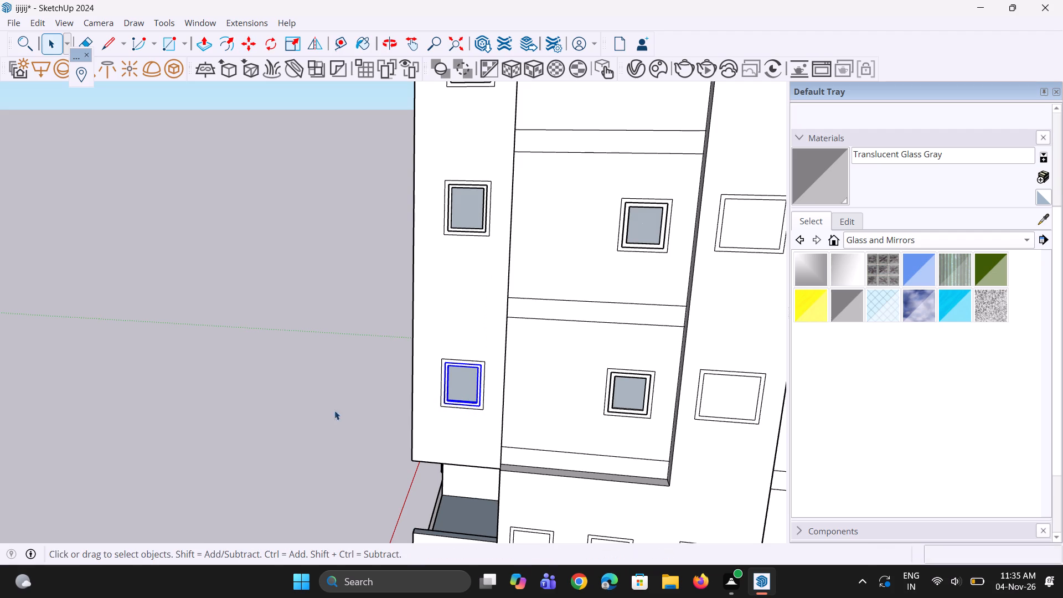
key(space)
click(296, 413)
Push/pull the outer border ring around the lowest outer-column window outward 3".
scroll(319, 436, up, 2)
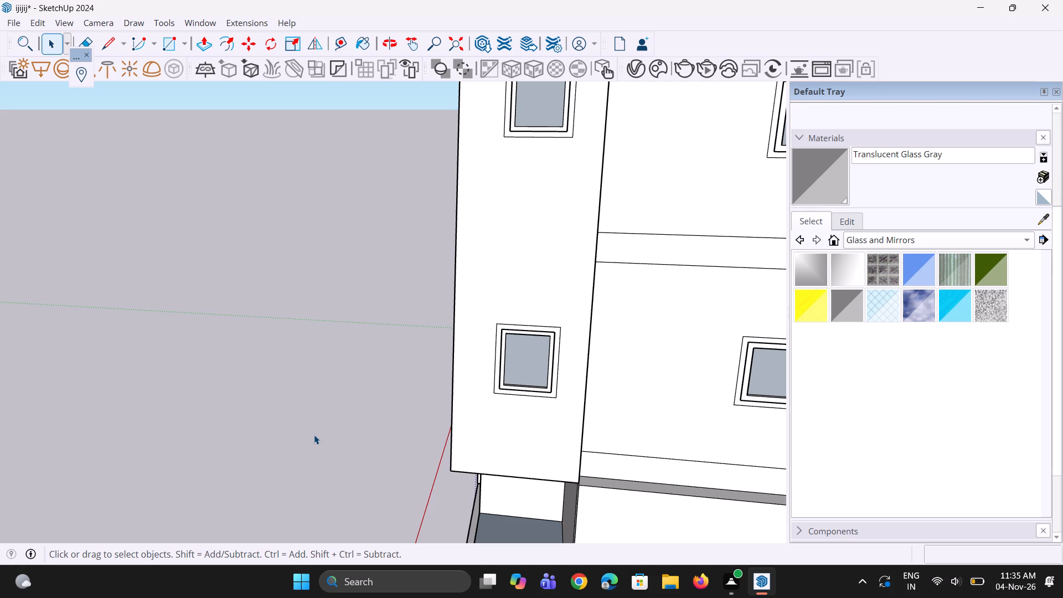
key(p)
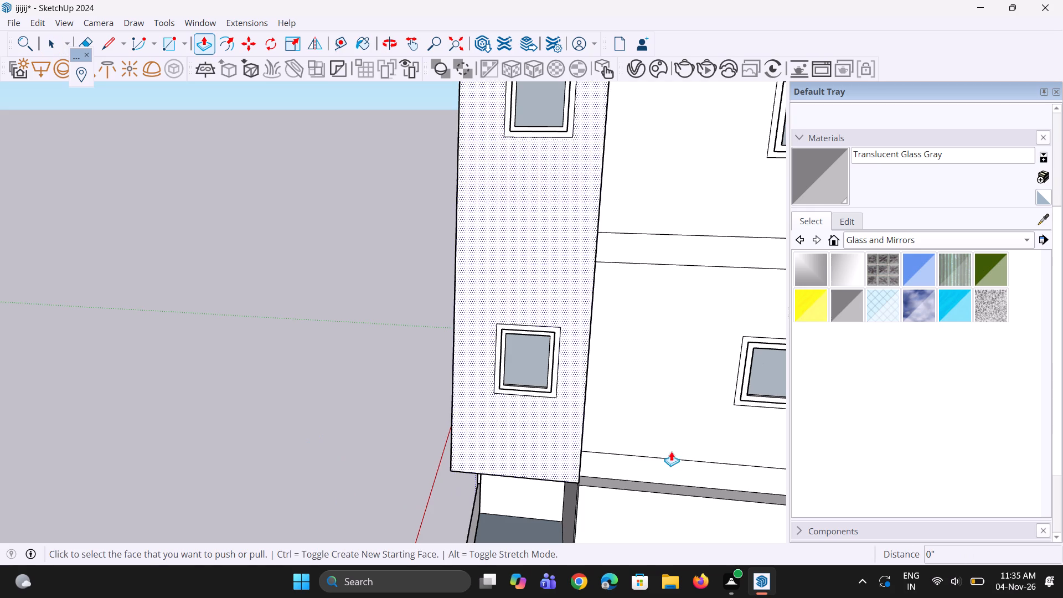
scroll(663, 431, up, 6)
scroll(524, 395, up, 3)
click(529, 390)
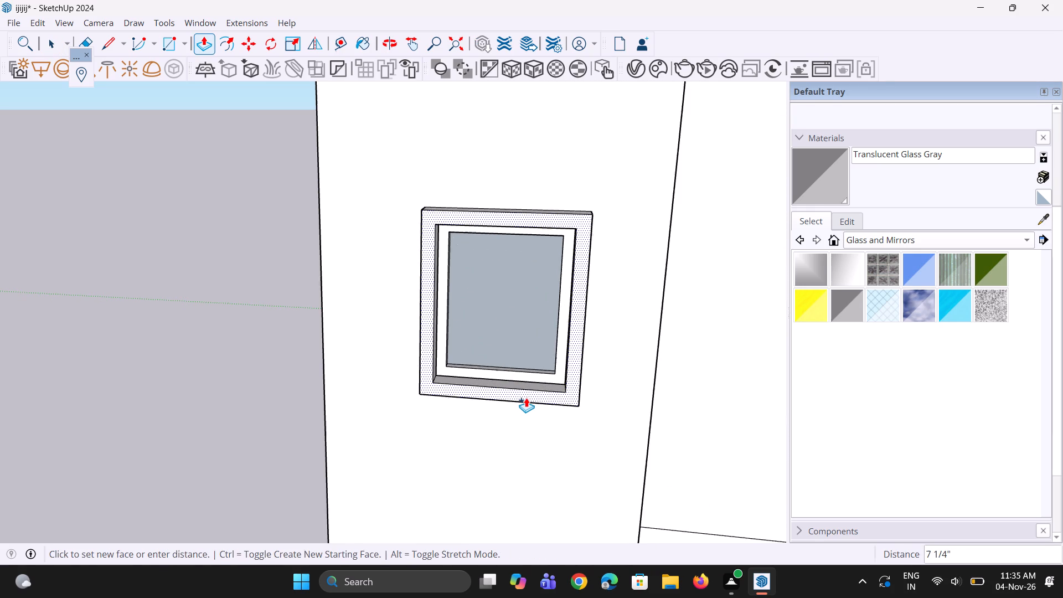
middle_drag(526, 398, 461, 396)
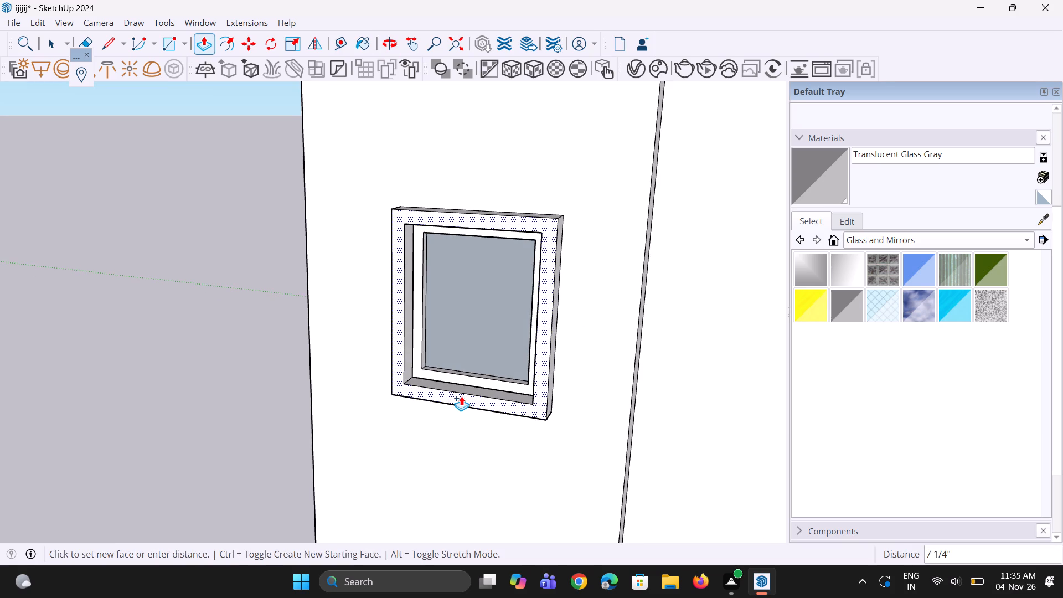
scroll(461, 396, up, 1)
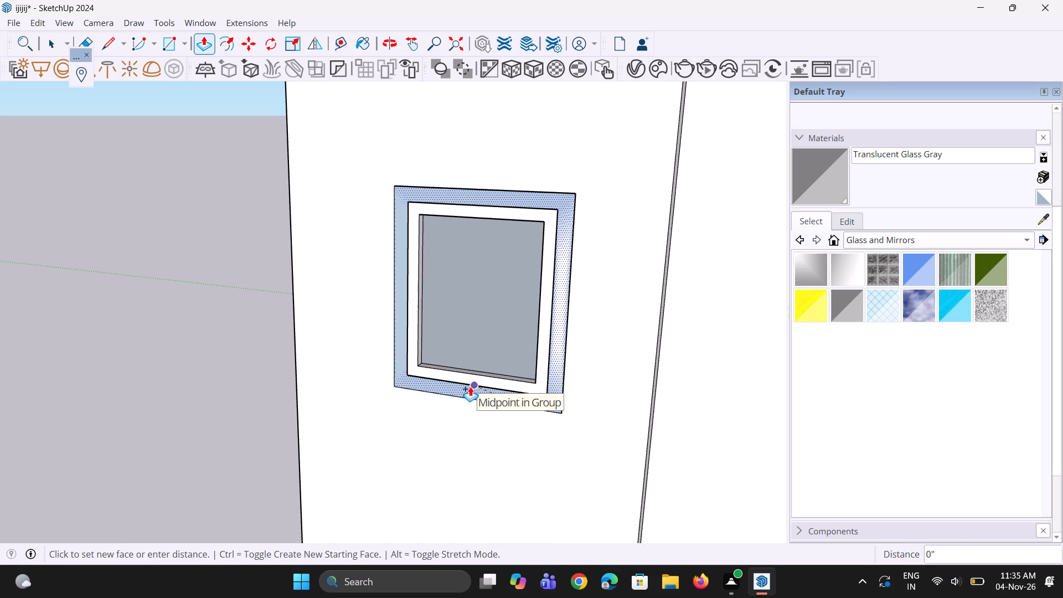
key(Escape)
scroll(543, 434, up, 5)
click(545, 396)
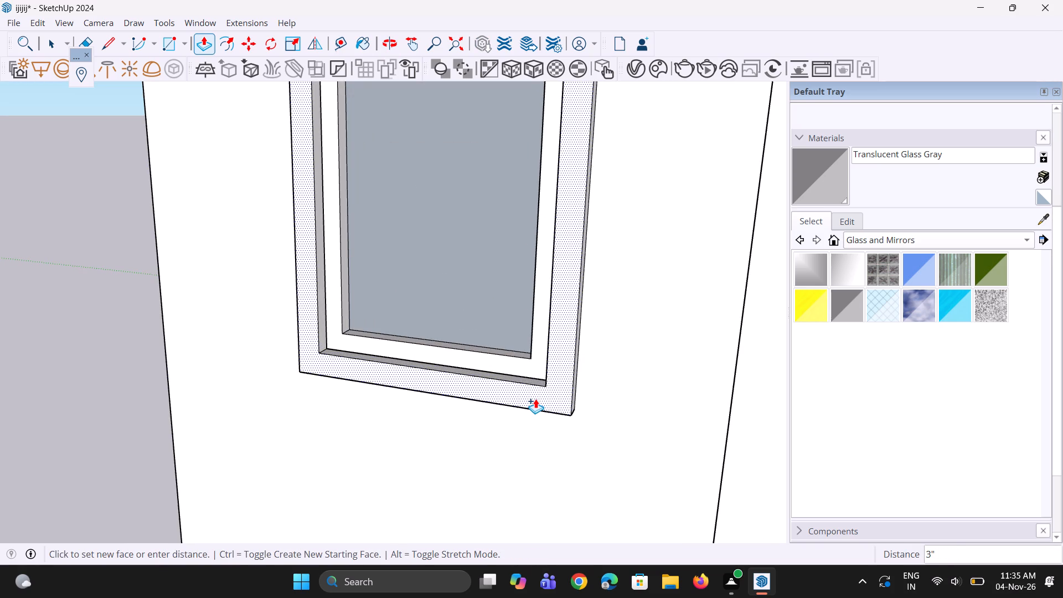
click(535, 399)
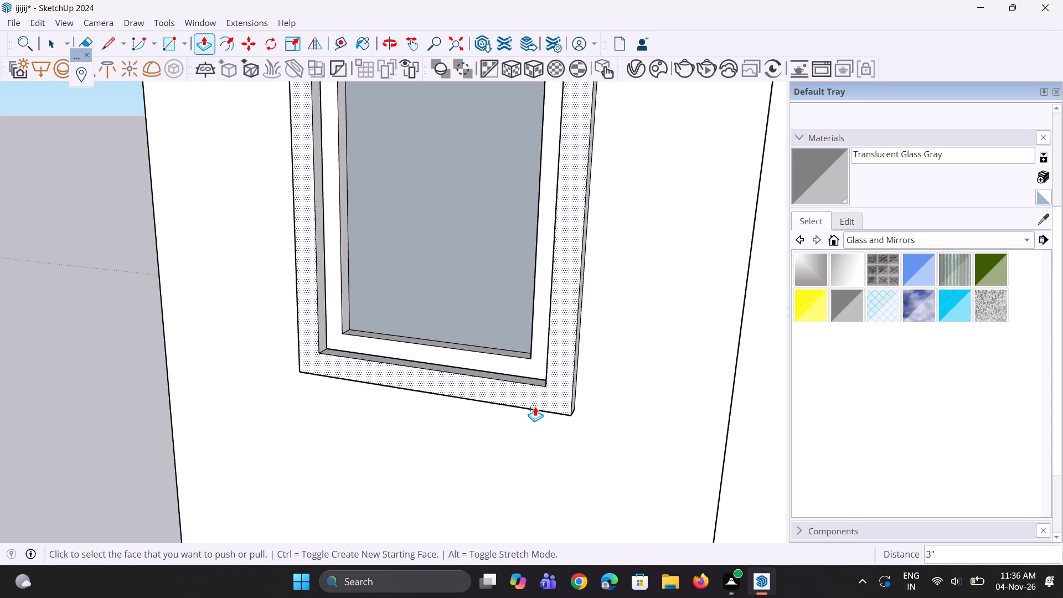
Push/pull the border rings around the middle and top outer-column windows outward by the same 3".
scroll(519, 462, down, 7)
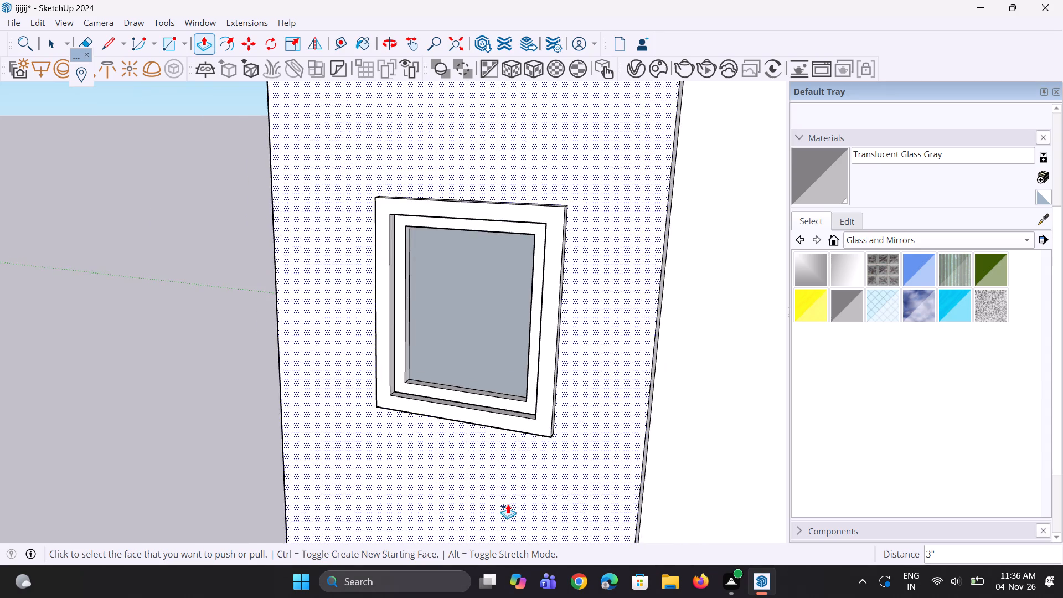
scroll(508, 504, down, 3)
scroll(496, 448, down, 13)
scroll(538, 291, up, 8)
double_click(520, 295)
scroll(469, 372, down, 9)
middle_drag(494, 325, 443, 339)
scroll(429, 212, up, 4)
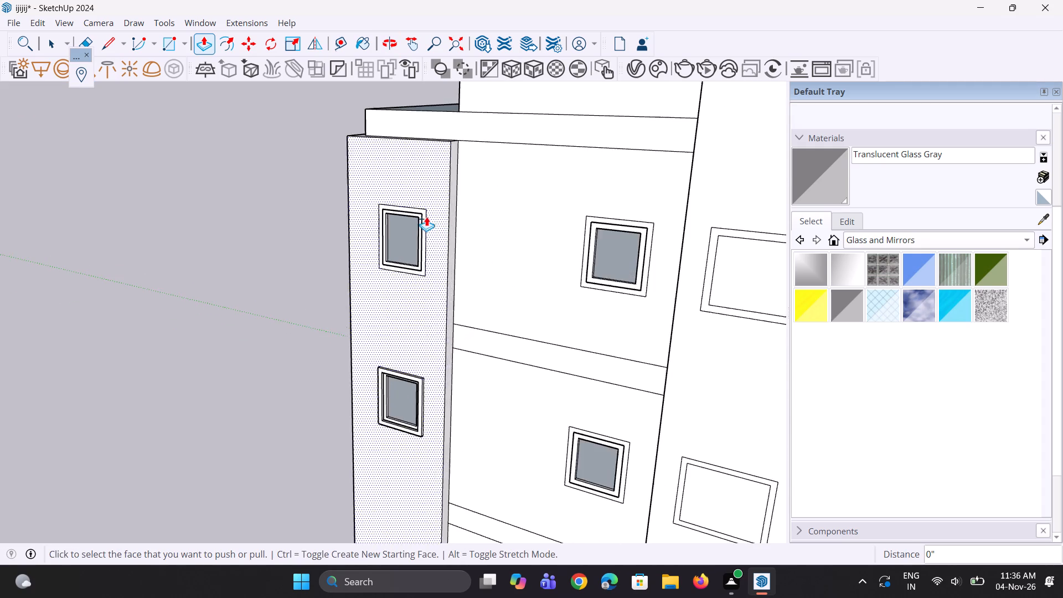
scroll(415, 257, up, 3)
double_click(428, 279)
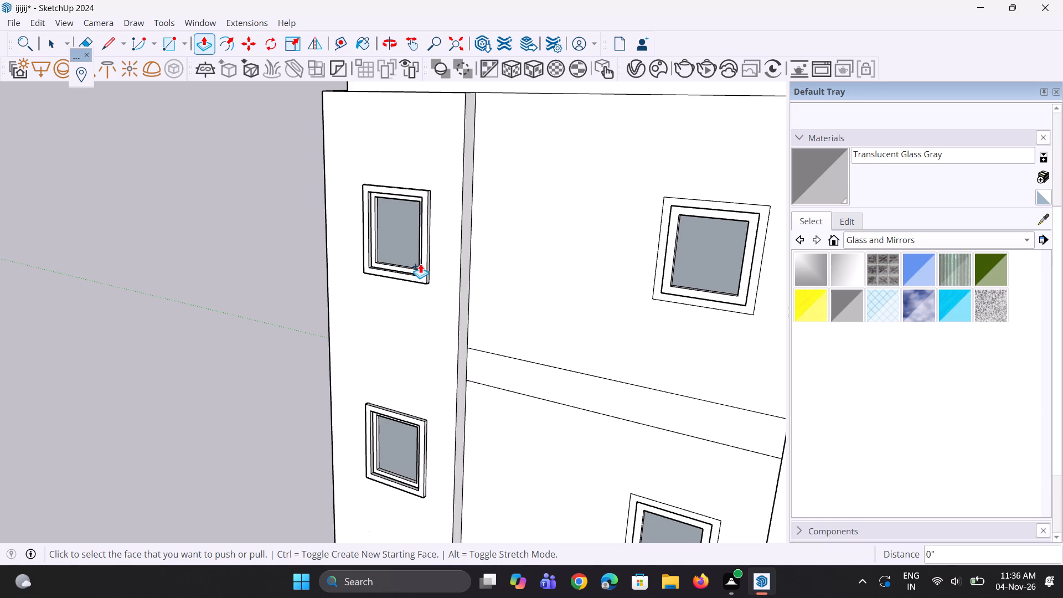
Push/pull the border ring of the top outer-column window by 1".
scroll(420, 264, down, 1)
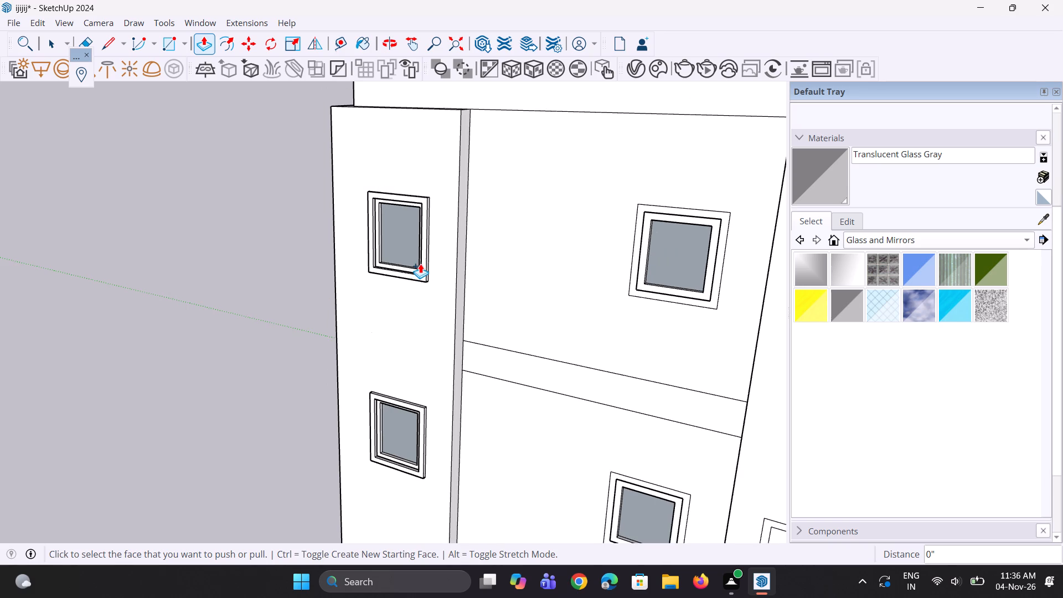
scroll(420, 264, up, 1)
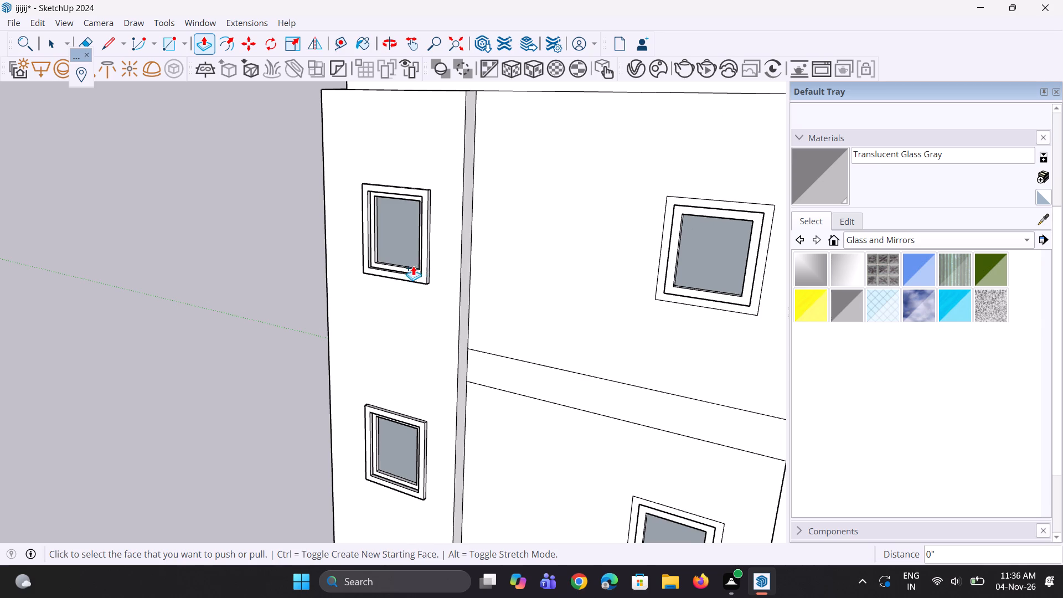
scroll(413, 266, up, 8)
key(space)
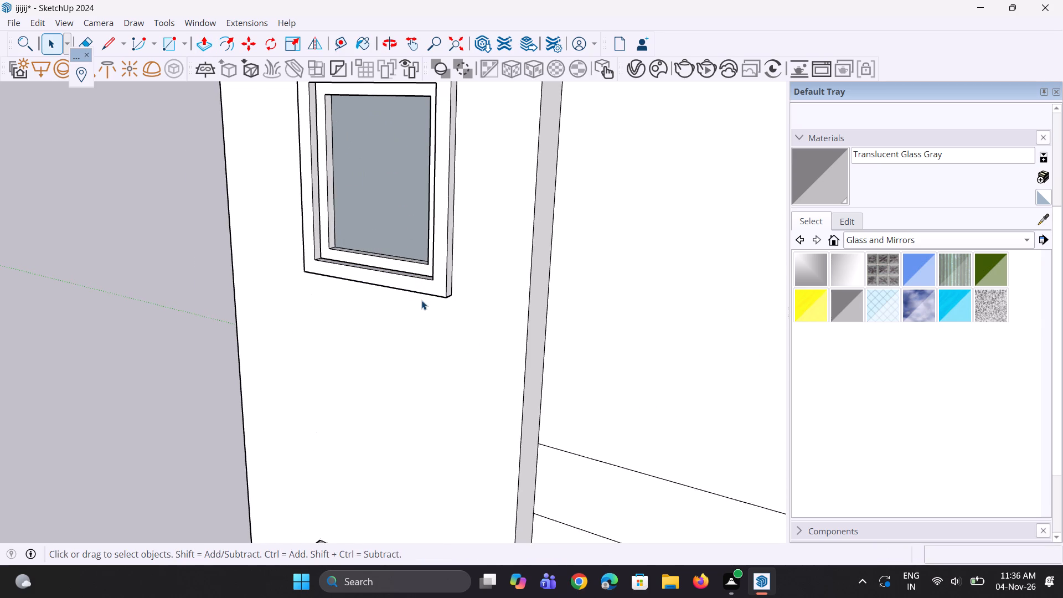
scroll(421, 300, up, 3)
key(p)
click(445, 290)
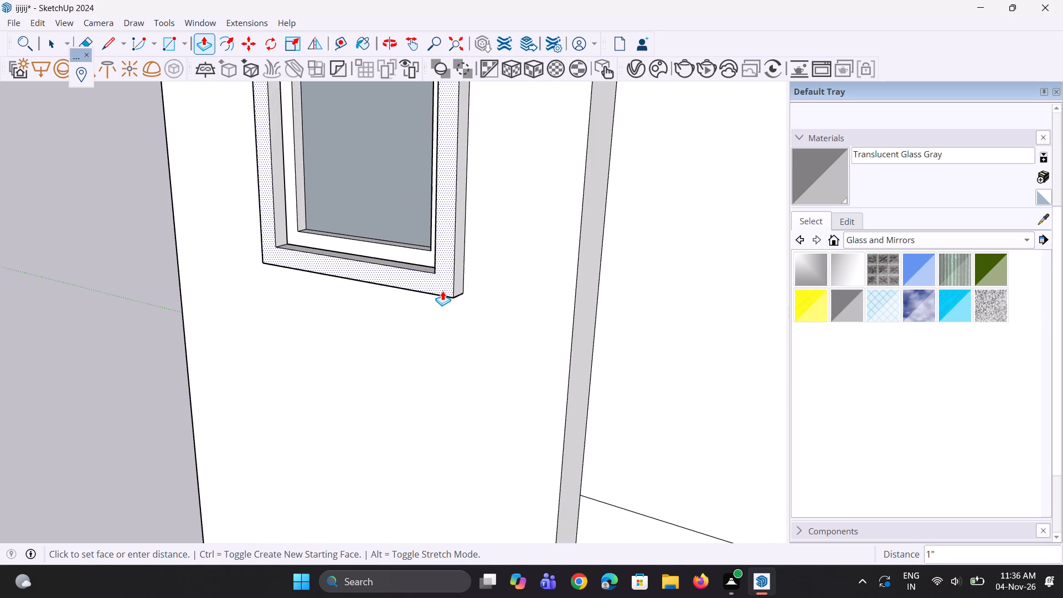
text(1")
key(Return)
scroll(438, 253, down, 8)
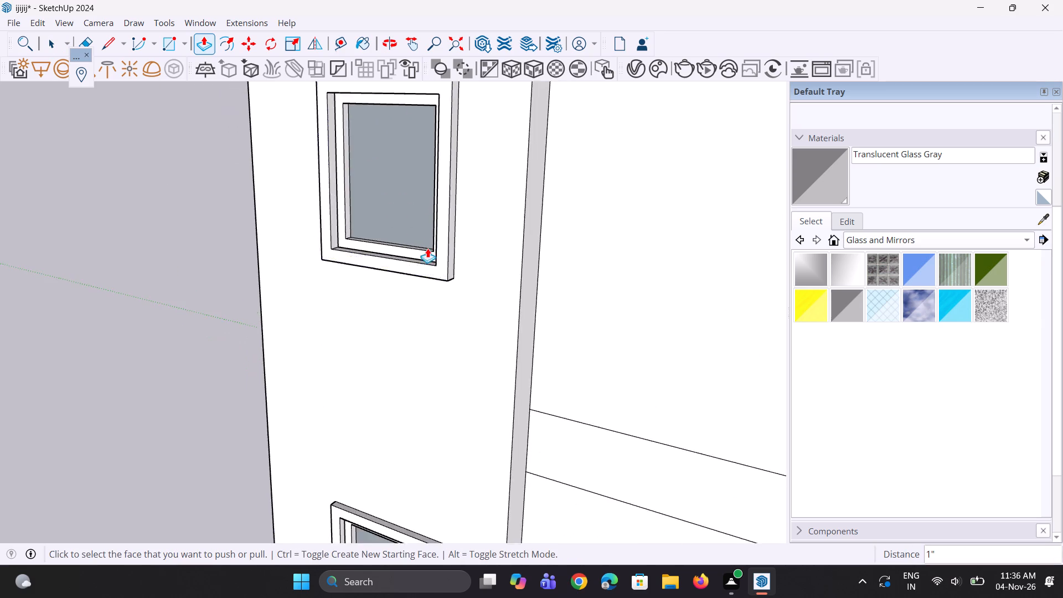
Push/pull the border rings around the middle and lowest outer-column windows by the same 1".
scroll(427, 248, down, 5)
scroll(458, 406, up, 4)
scroll(425, 496, up, 4)
double_click(424, 492)
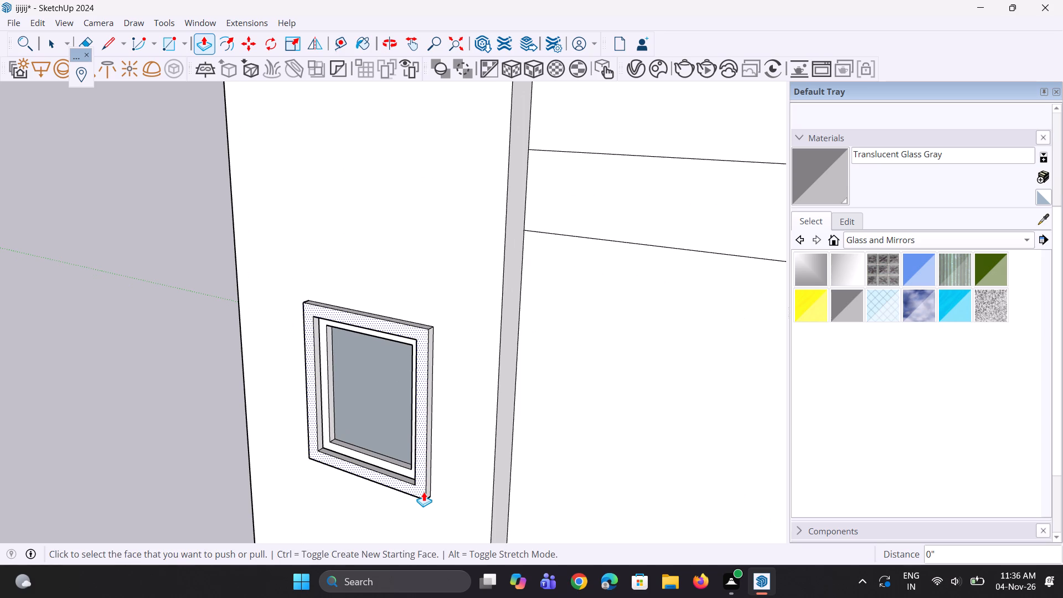
scroll(442, 284, down, 15)
scroll(398, 460, up, 15)
double_click(464, 478)
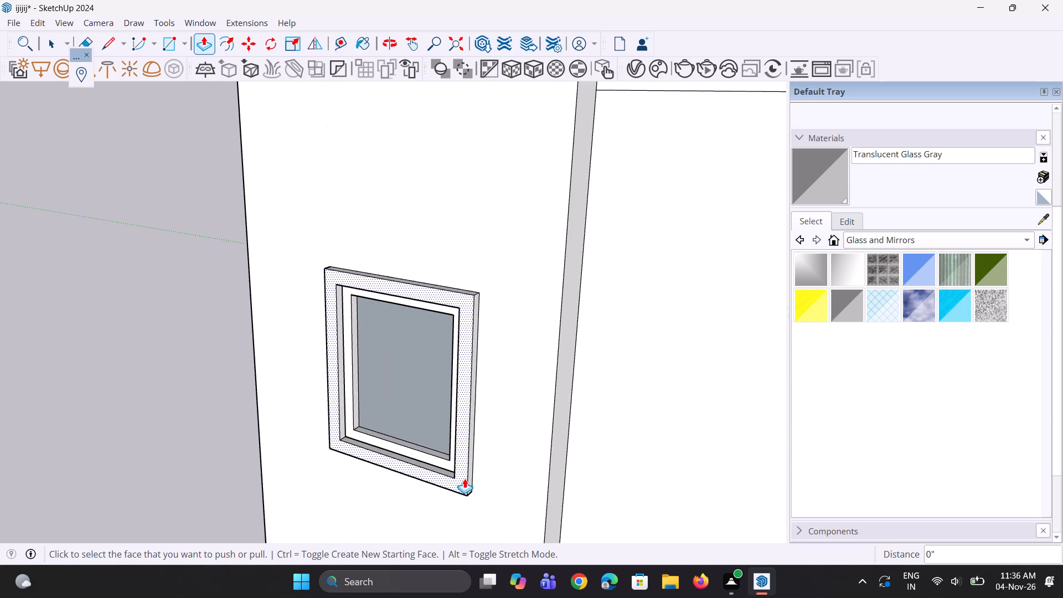
Push/pull the border ring around the lowest window of the recessed wall beside the outer column outward 4".
scroll(400, 469, down, 5)
scroll(304, 408, down, 10)
middle_drag(439, 404, 430, 393)
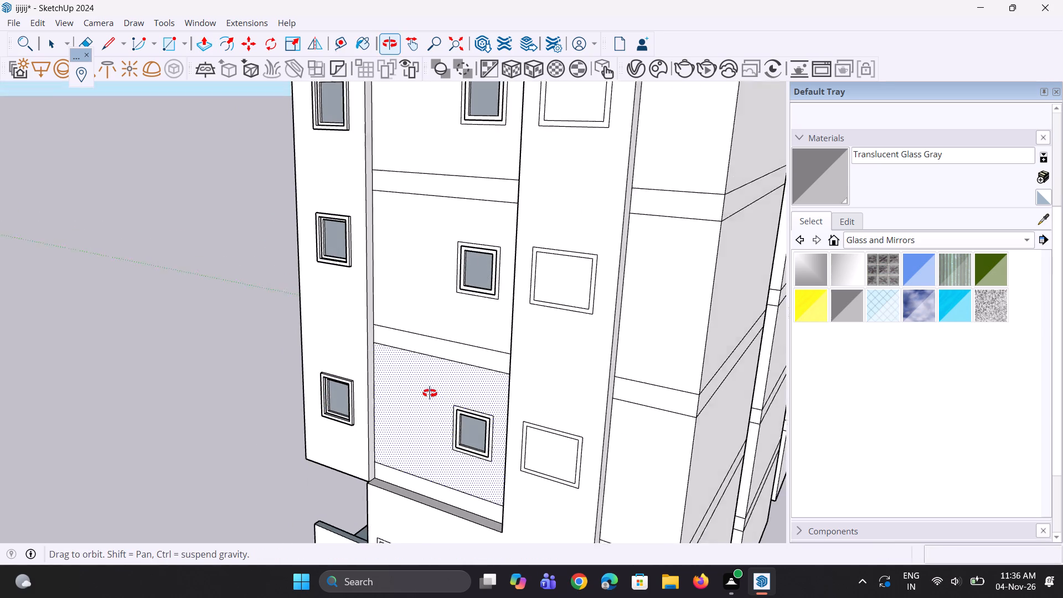
middle_drag(430, 393, 429, 393)
scroll(443, 452, up, 6)
key(p)
scroll(491, 450, up, 3)
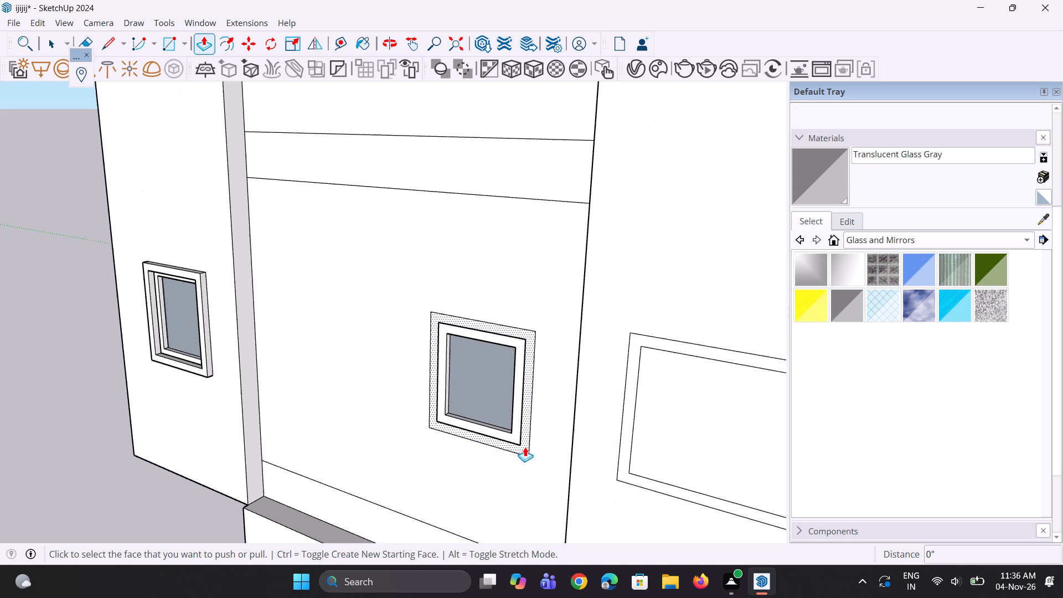
scroll(525, 447, up, 2)
click(525, 447)
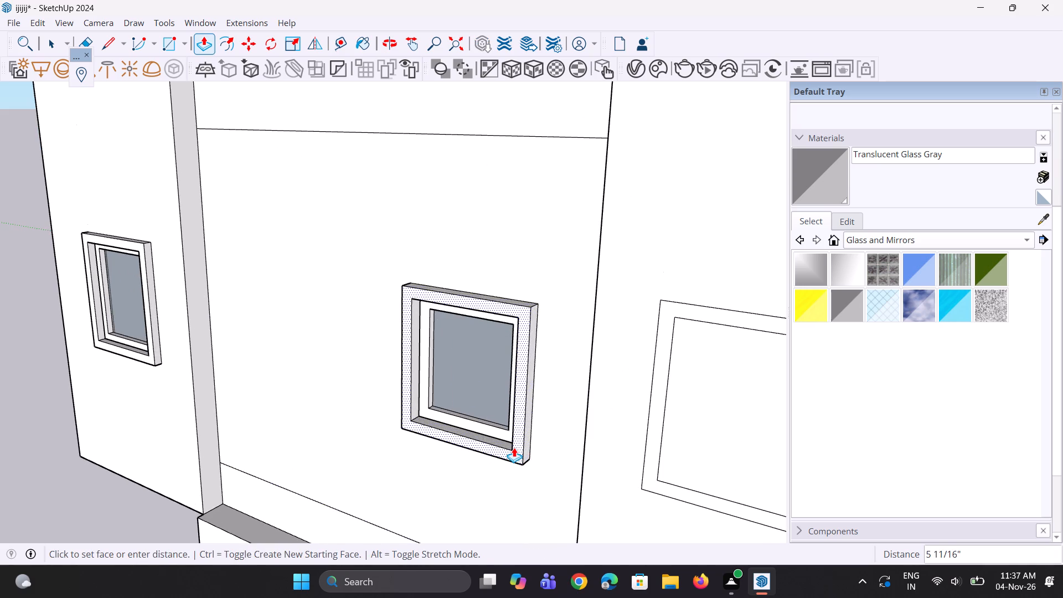
text(4")
key(Return)
Push/pull the border rings around the two windows above it on the recessed wall outward by the same 4".
scroll(481, 471, down, 4)
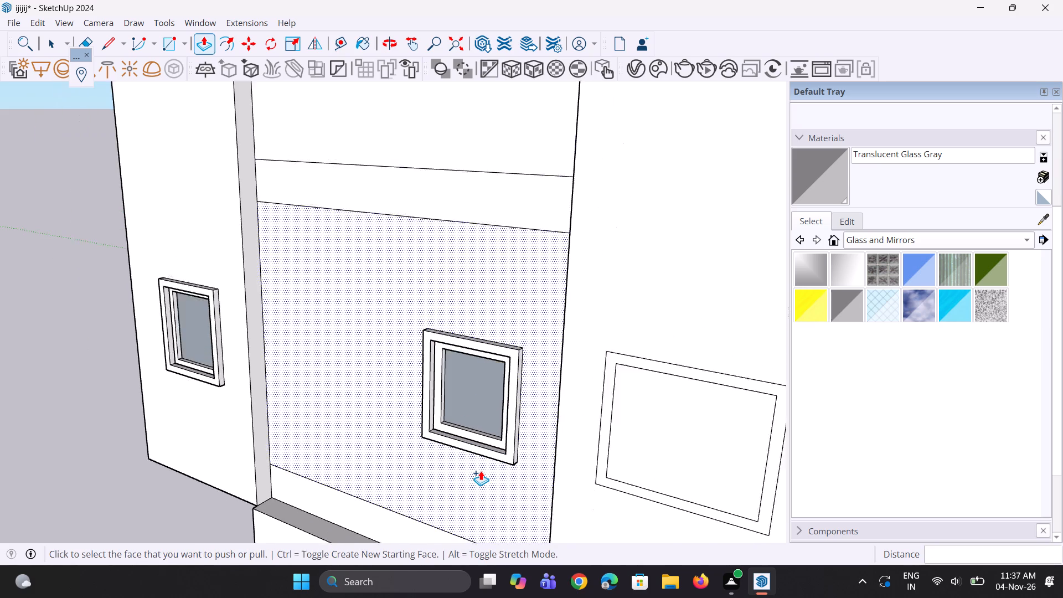
scroll(481, 471, down, 8)
scroll(498, 248, up, 4)
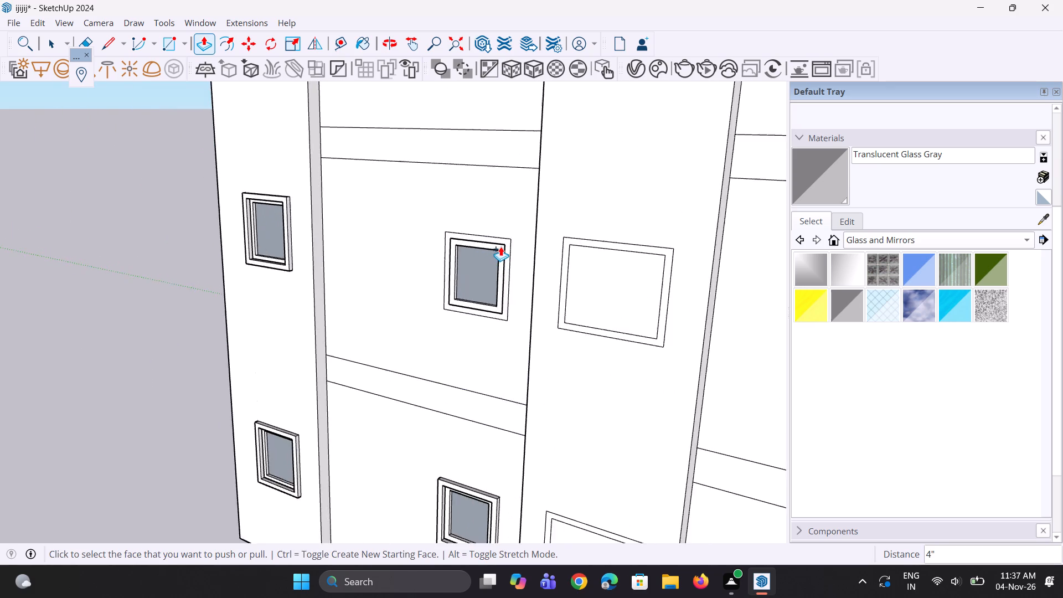
scroll(500, 246, up, 5)
double_click(513, 238)
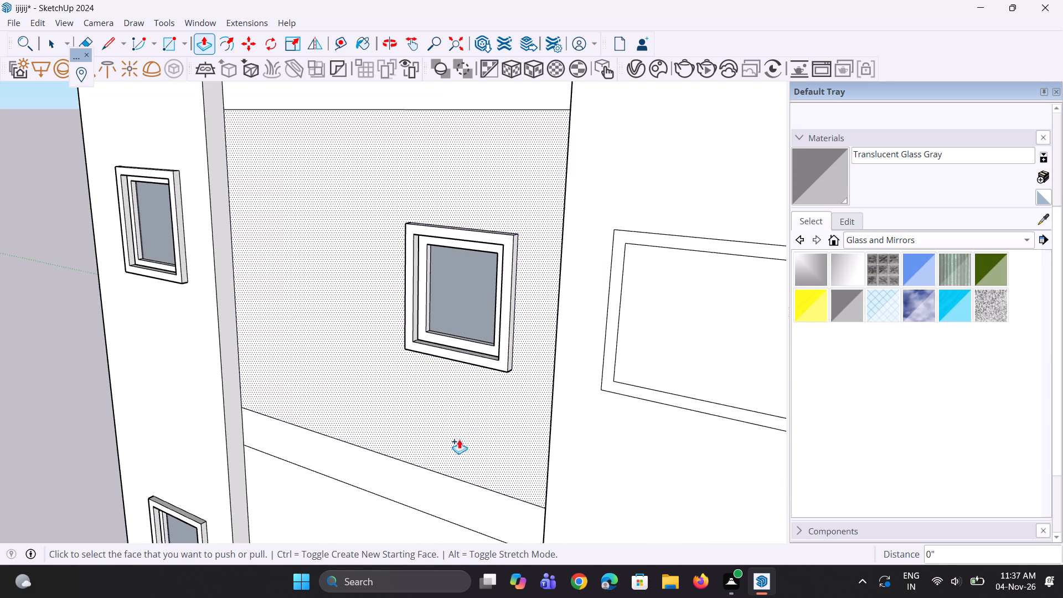
scroll(458, 446, down, 17)
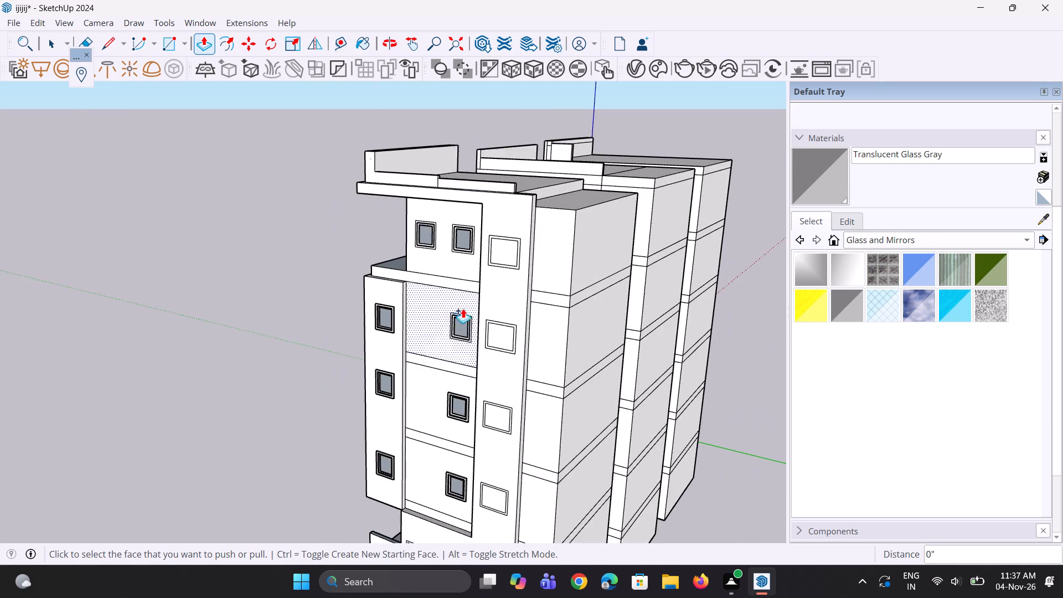
scroll(461, 304, up, 16)
double_click(472, 339)
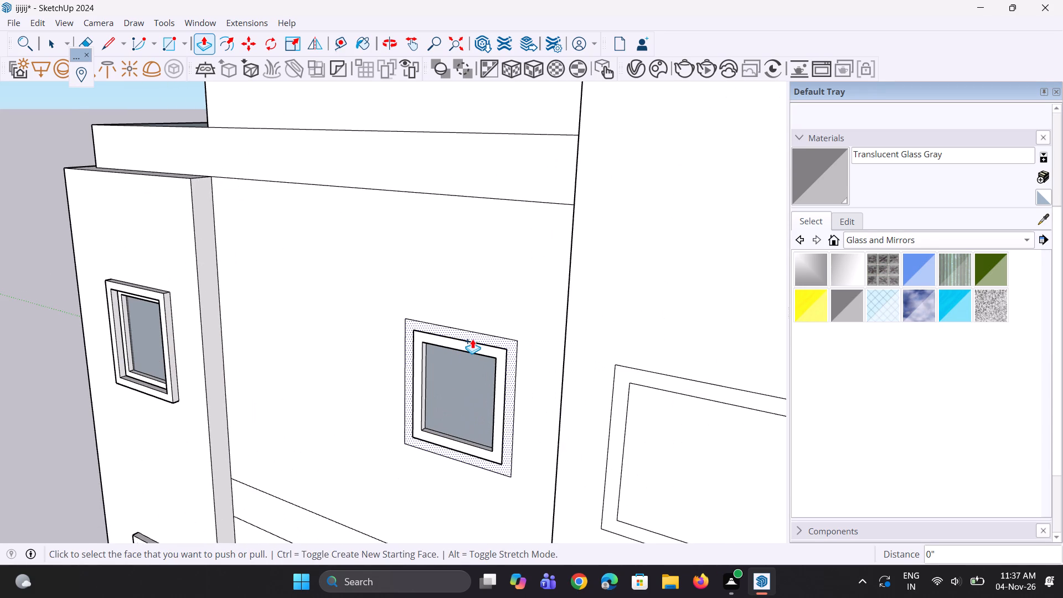
Push/pull the border rings around both top-floor windows of the side wall outward 4".
scroll(457, 327, down, 17)
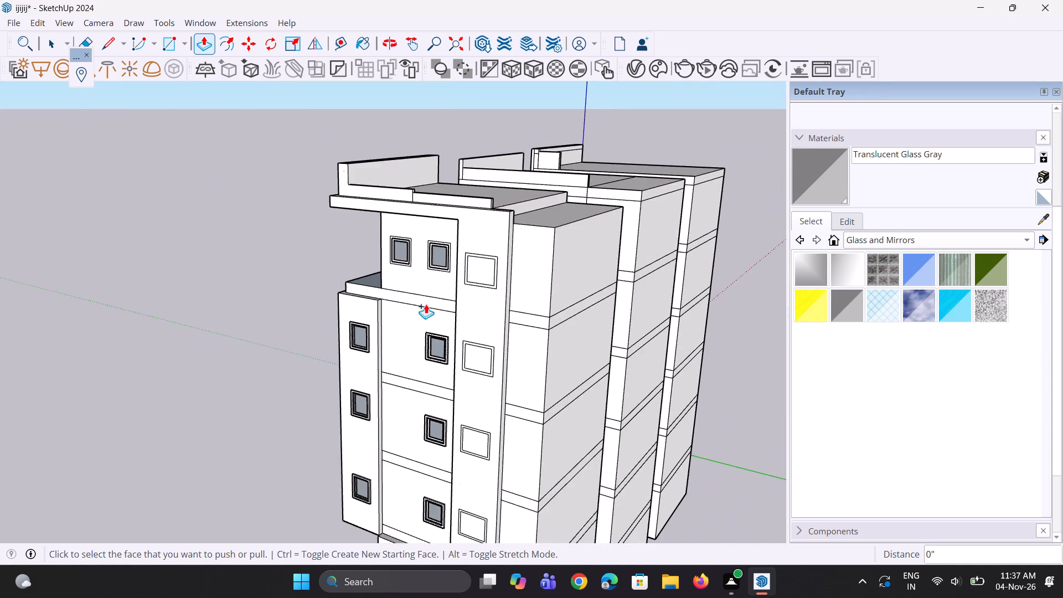
scroll(388, 234, up, 17)
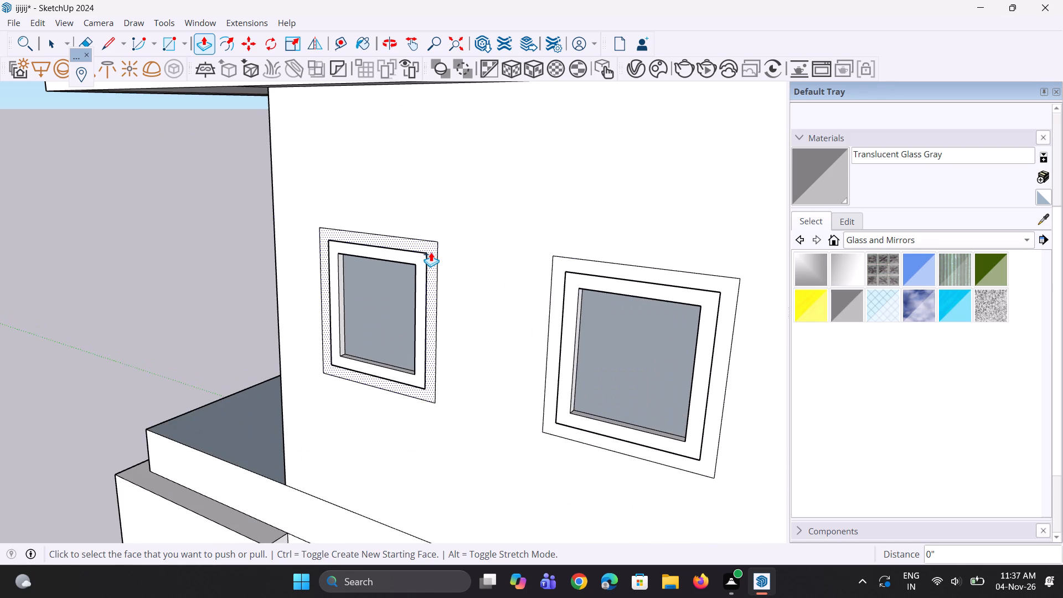
double_click(431, 252)
key(ctrl+z)
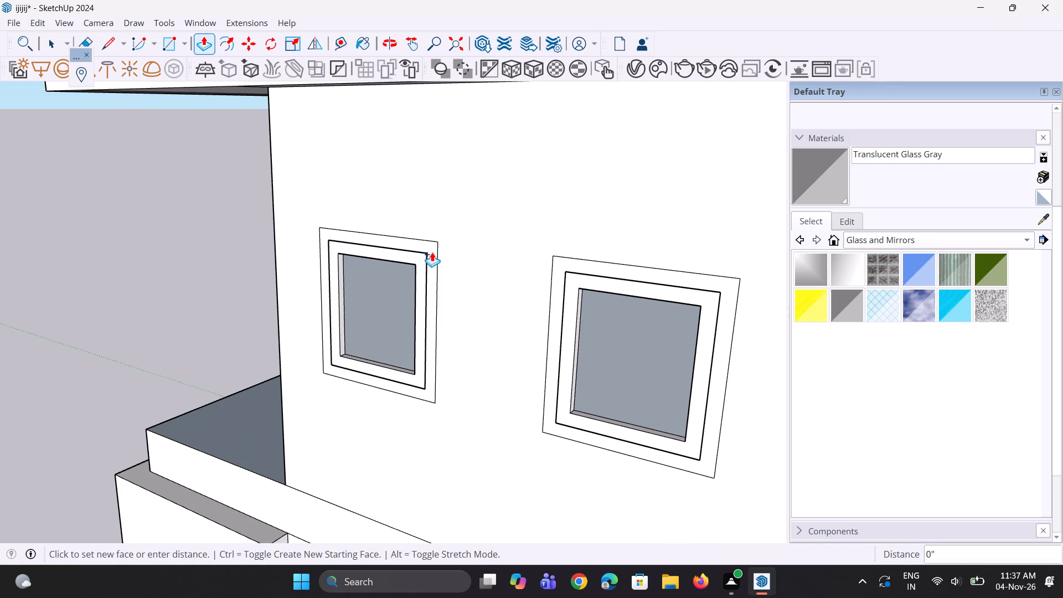
click(432, 246)
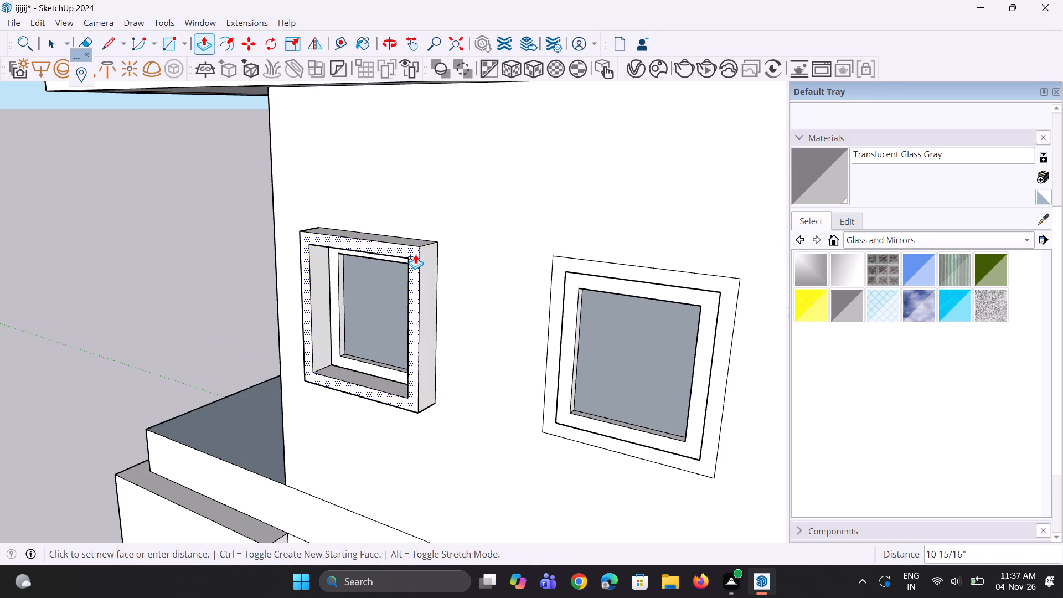
text(4")
key(Return)
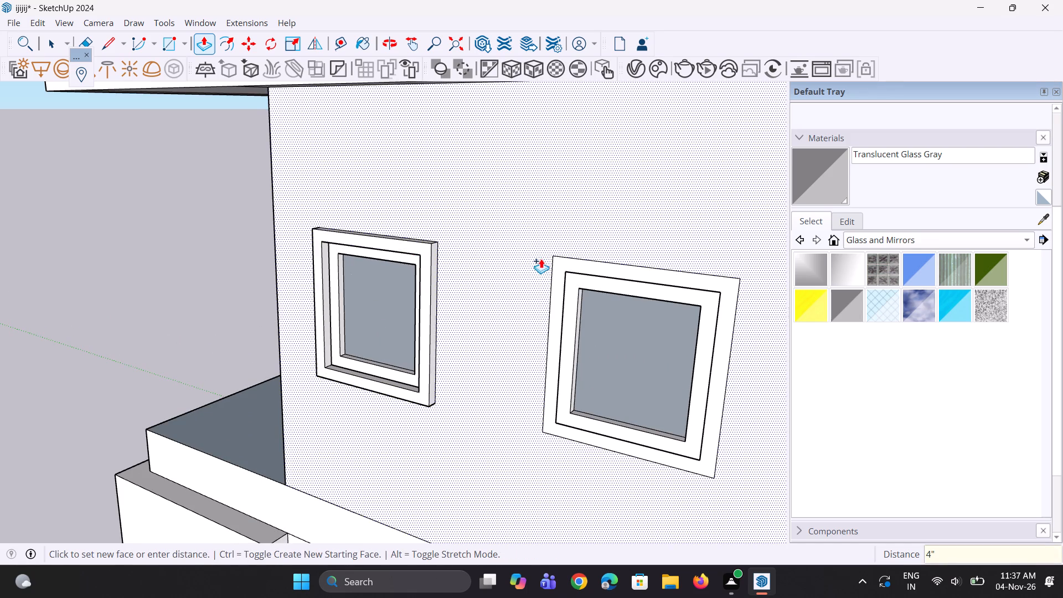
double_click(571, 260)
Copy the inner face of the top blank window on the projecting wall strip about 34' 6" sideways, clear of the building.
scroll(371, 261, down, 10)
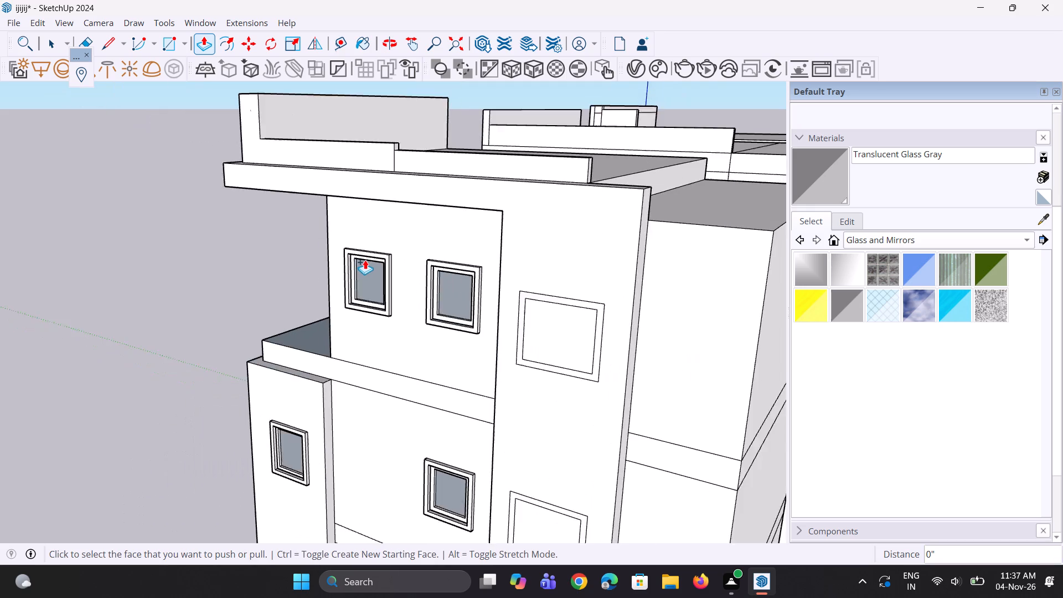
scroll(365, 260, down, 5)
key(space)
key(space)
middle_drag(344, 279, 365, 279)
scroll(330, 275, down, 5)
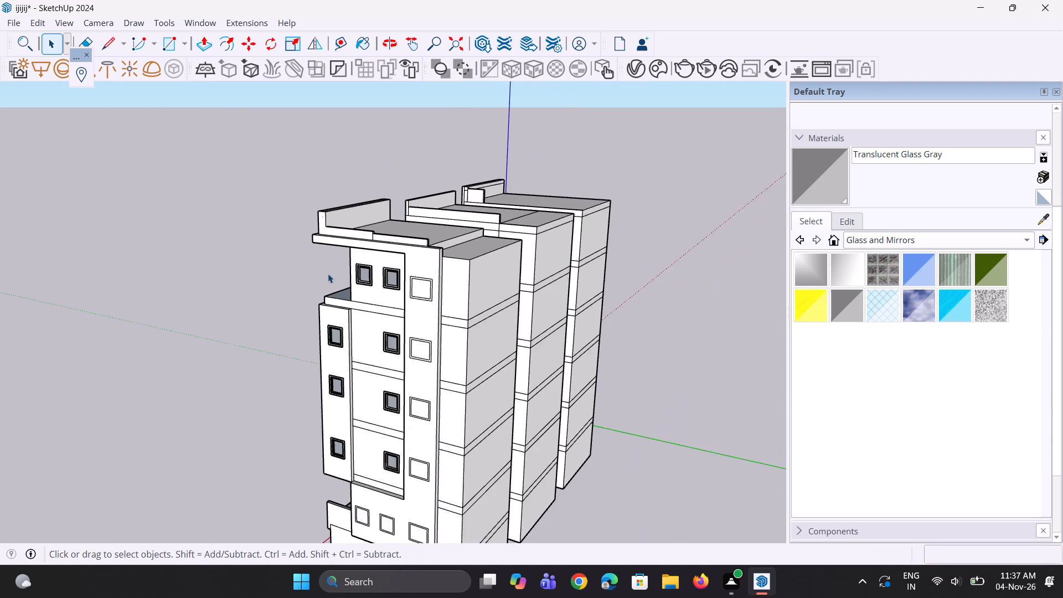
scroll(235, 236, down, 4)
middle_drag(275, 286, 375, 274)
scroll(434, 271, up, 4)
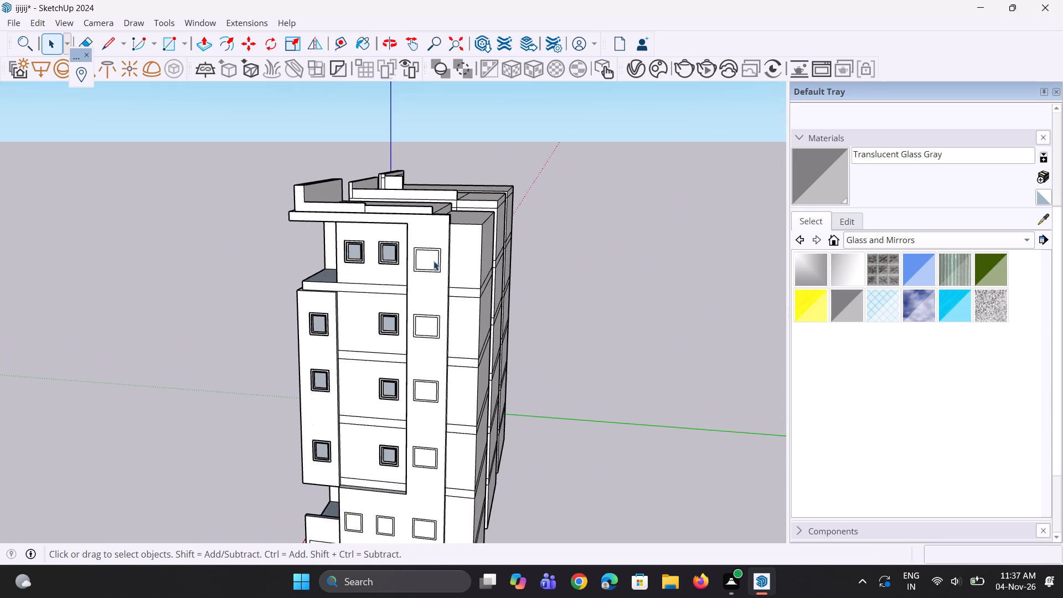
click(434, 261)
scroll(427, 261, up, 2)
text(m,)
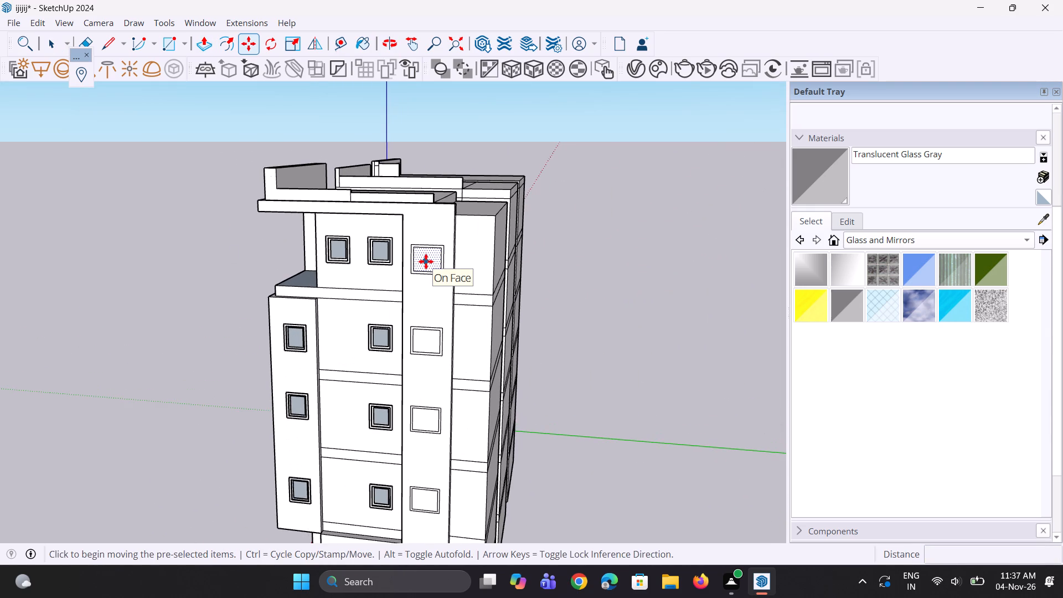
click(426, 261)
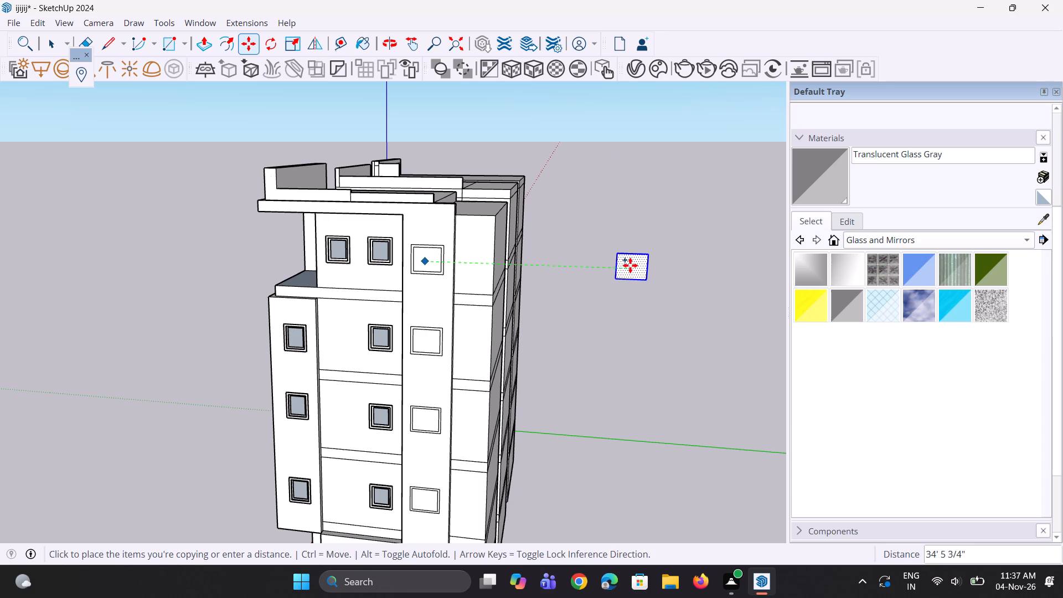
click(632, 265)
key(space)
click(625, 317)
Push/pull the copied window face 3" into a solid panel.
key(p)
scroll(627, 312, up, 2)
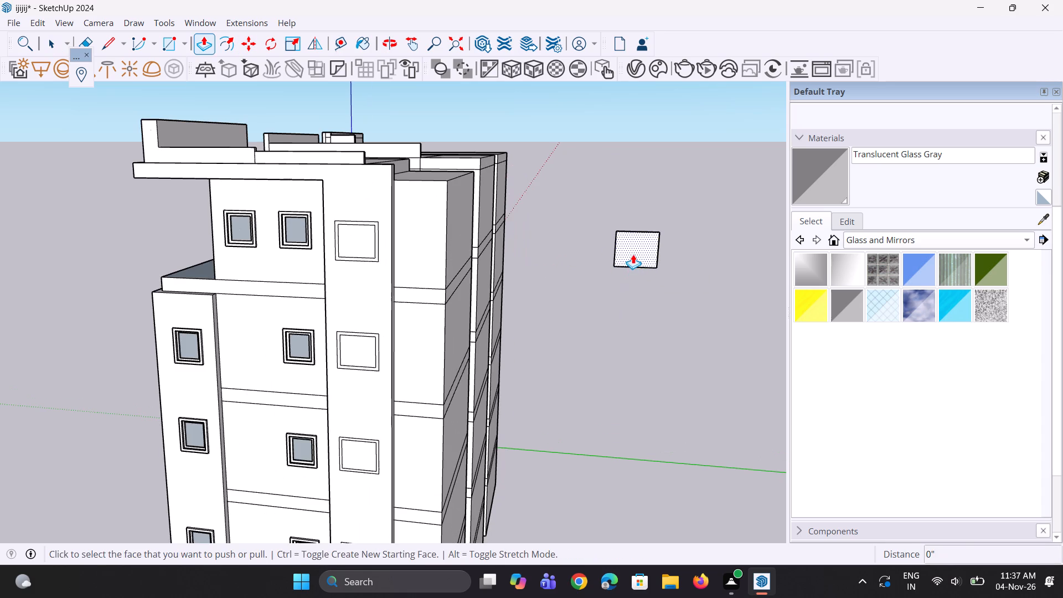
click(633, 253)
key(3)
key(shift+quotedbl)
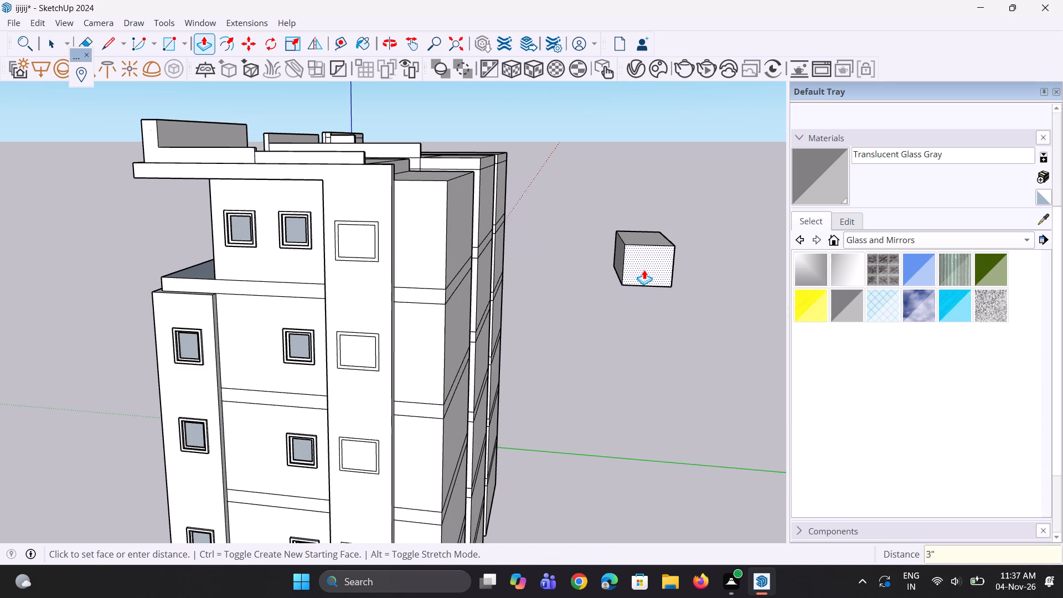
key(Return)
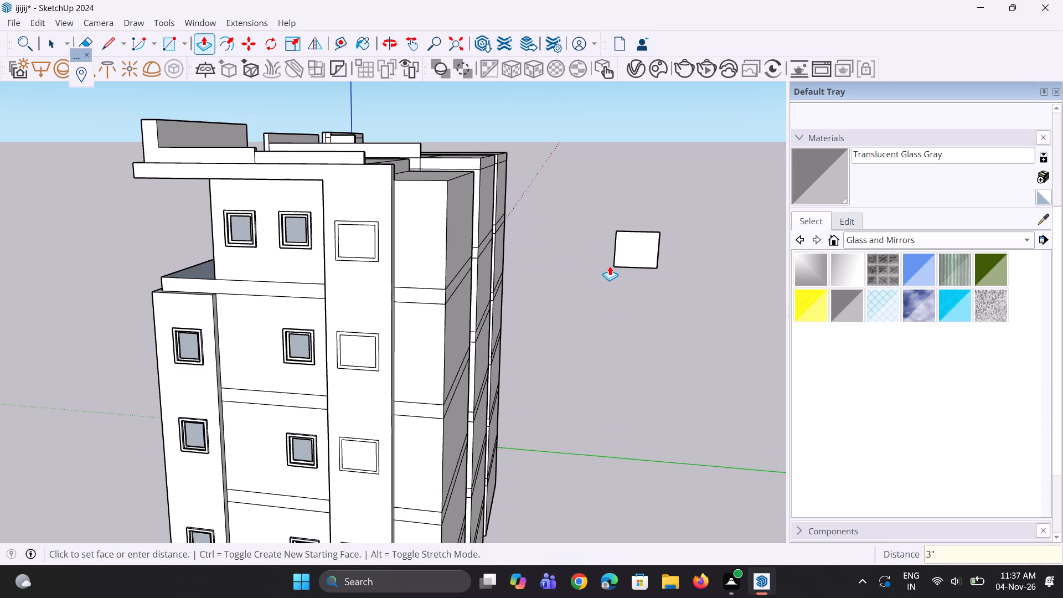
Offset the front face outline of the loose window panel inward about 4" for a frame border.
scroll(574, 261, up, 3)
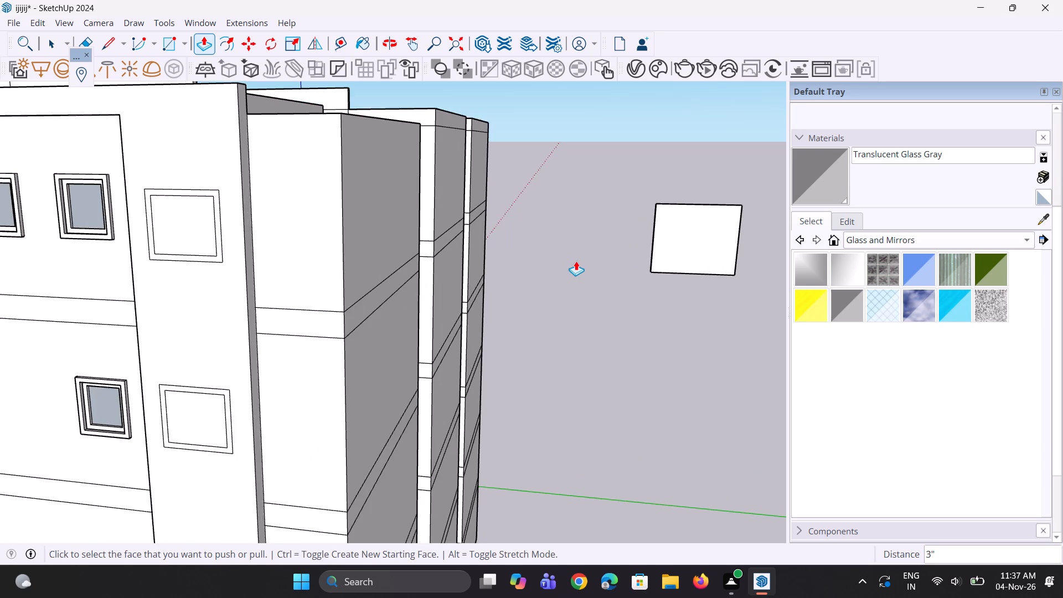
scroll(576, 261, down, 3)
key(space)
key(space)
click(622, 259)
scroll(622, 256, up, 2)
key(f)
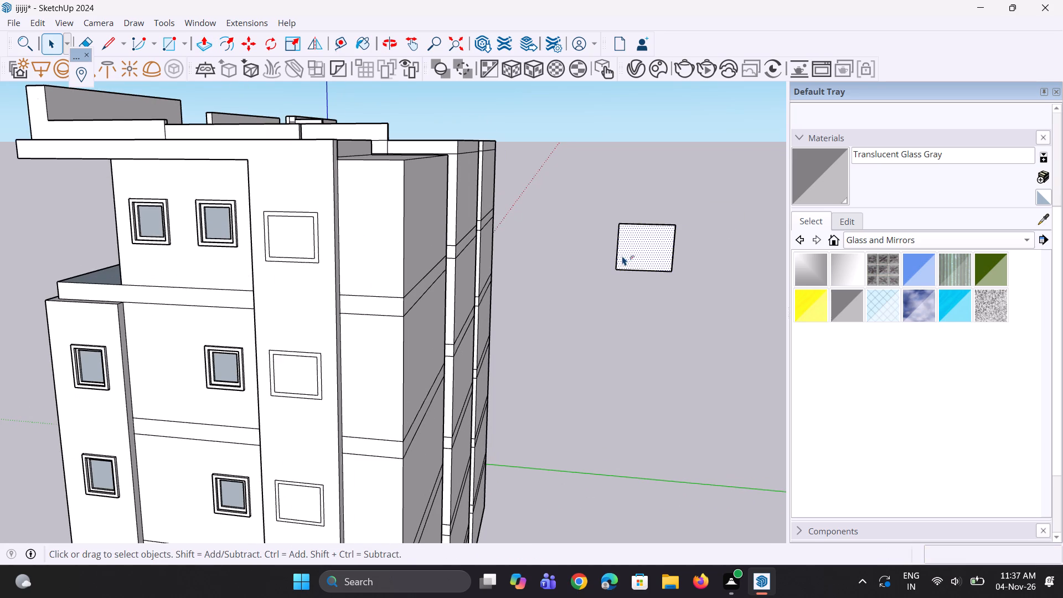
click(622, 245)
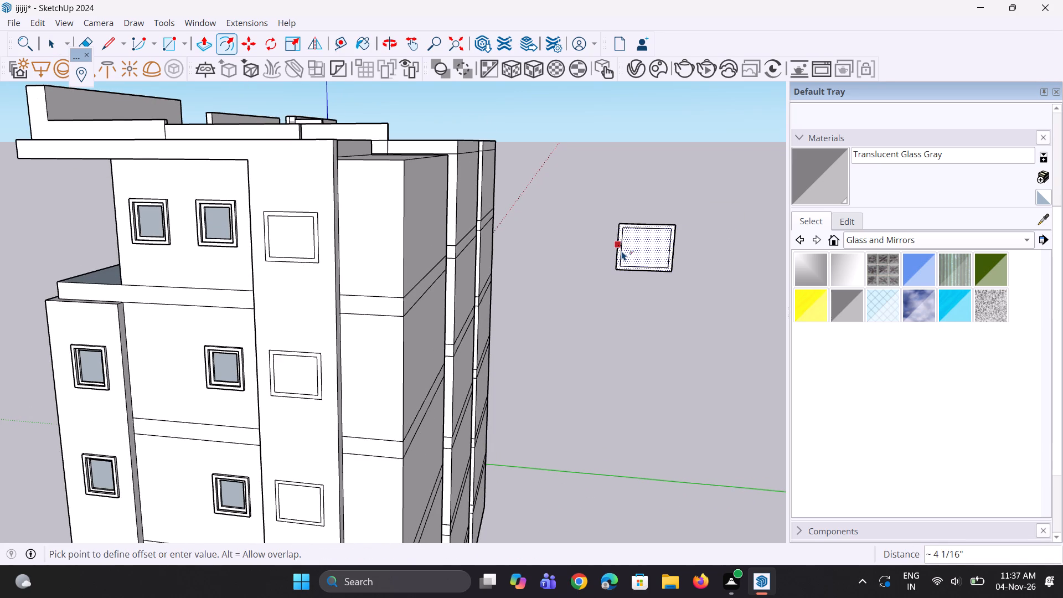
click(622, 251)
key(space)
click(601, 314)
Push/pull the frame border of the loose window panel outward 3".
scroll(612, 277, up, 2)
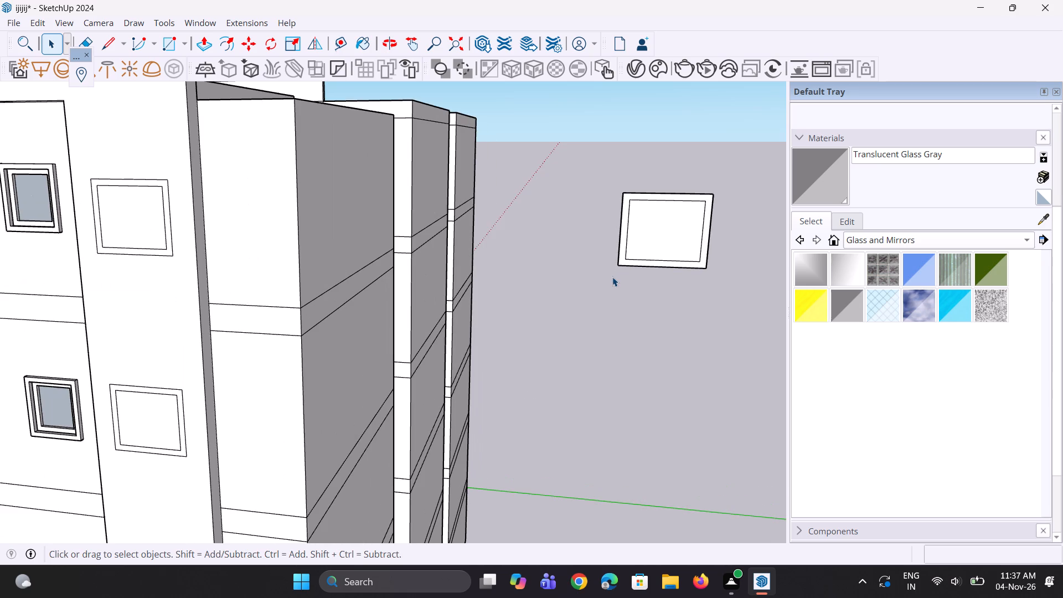
key(p)
scroll(638, 259, up, 5)
click(622, 265)
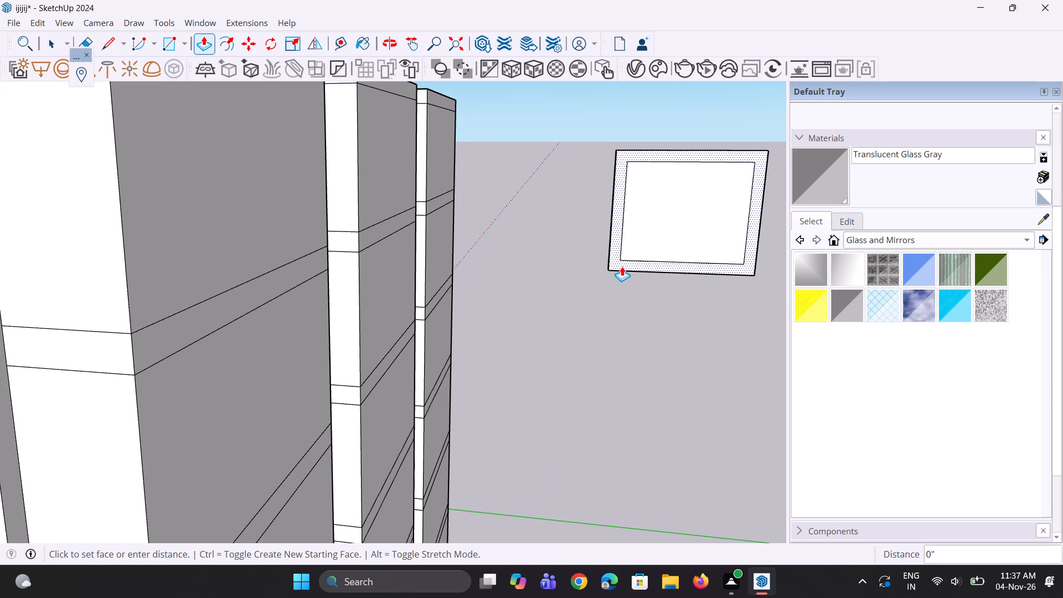
text(3")
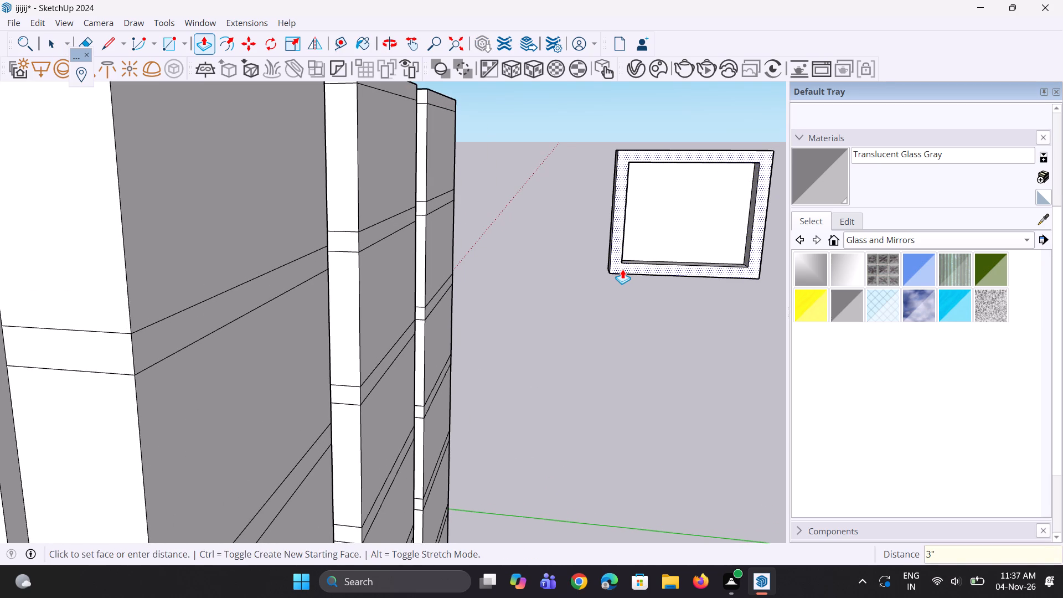
key(Return)
Paint the recessed pane of the loose window panel with Translucent Glass Gray.
click(819, 178)
click(708, 238)
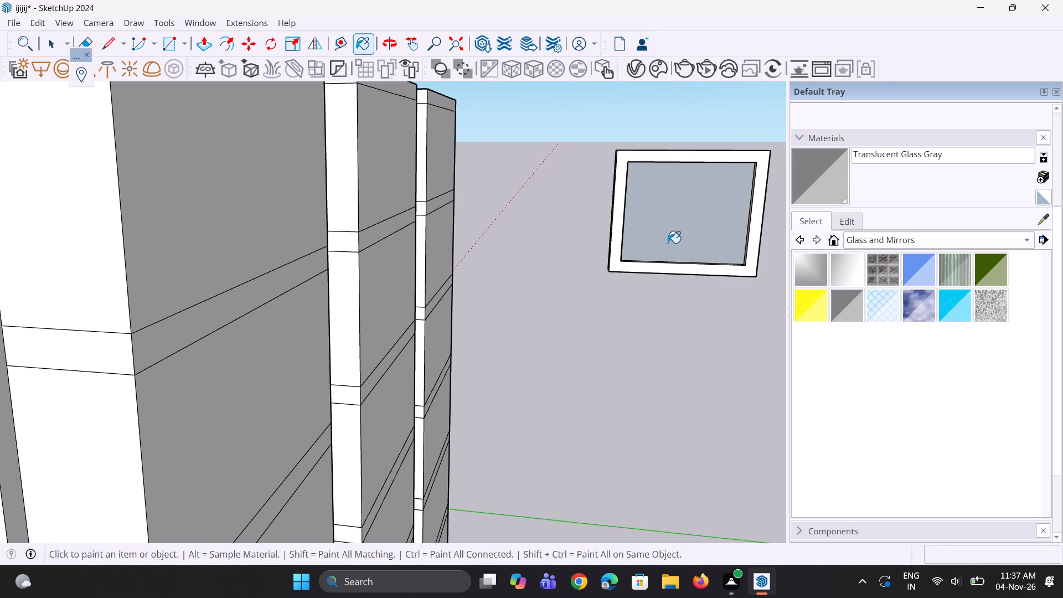
scroll(668, 243, down, 11)
middle_click(615, 233)
key(space)
key(space)
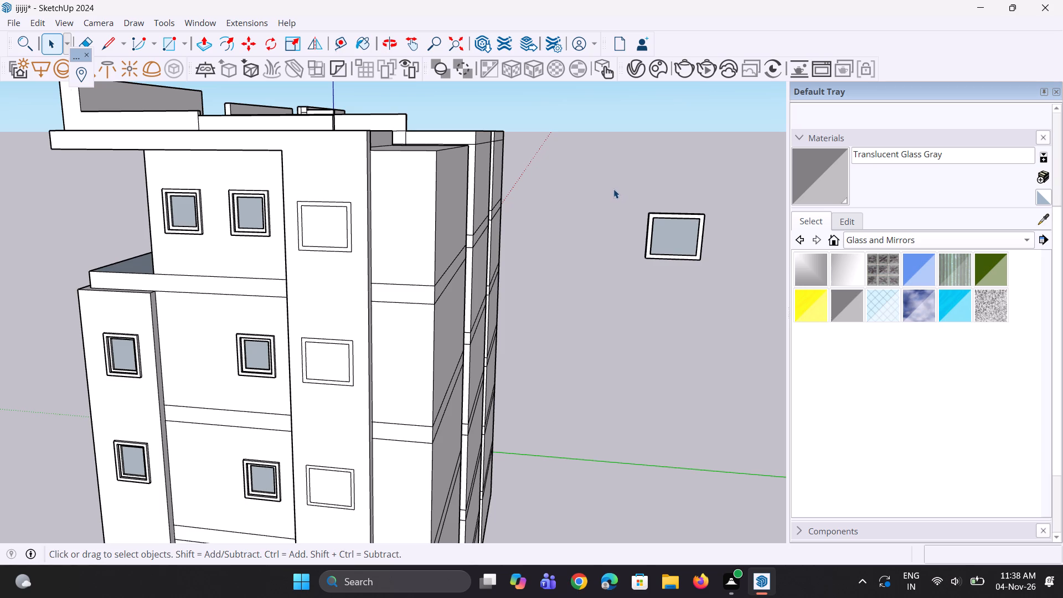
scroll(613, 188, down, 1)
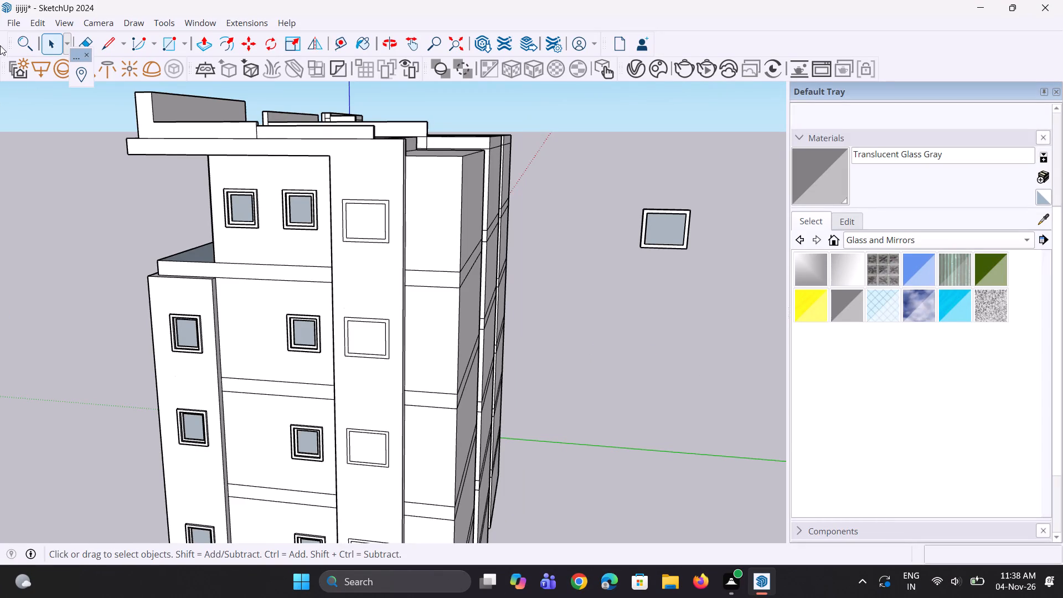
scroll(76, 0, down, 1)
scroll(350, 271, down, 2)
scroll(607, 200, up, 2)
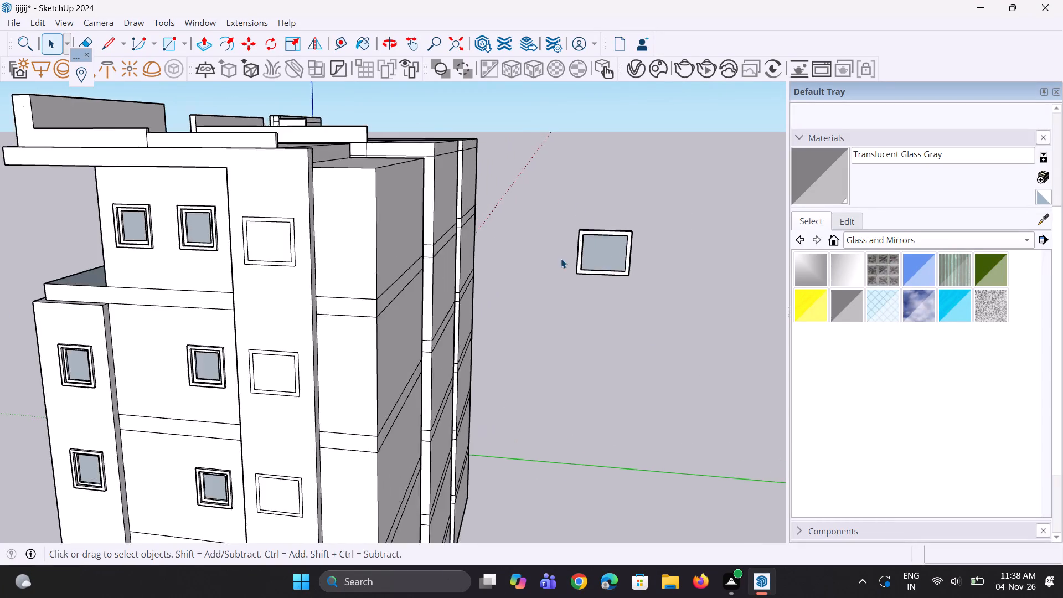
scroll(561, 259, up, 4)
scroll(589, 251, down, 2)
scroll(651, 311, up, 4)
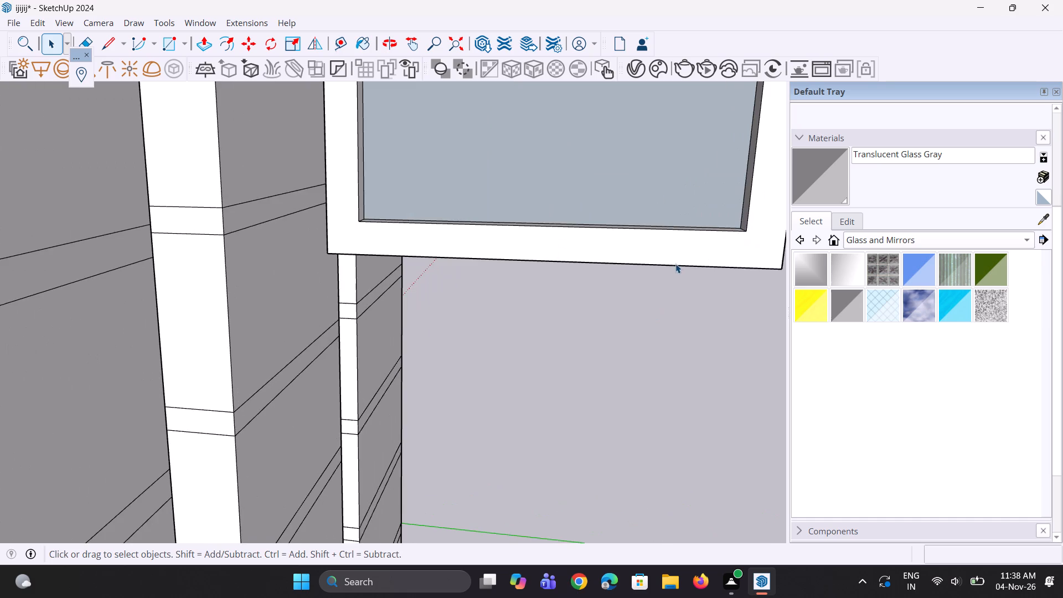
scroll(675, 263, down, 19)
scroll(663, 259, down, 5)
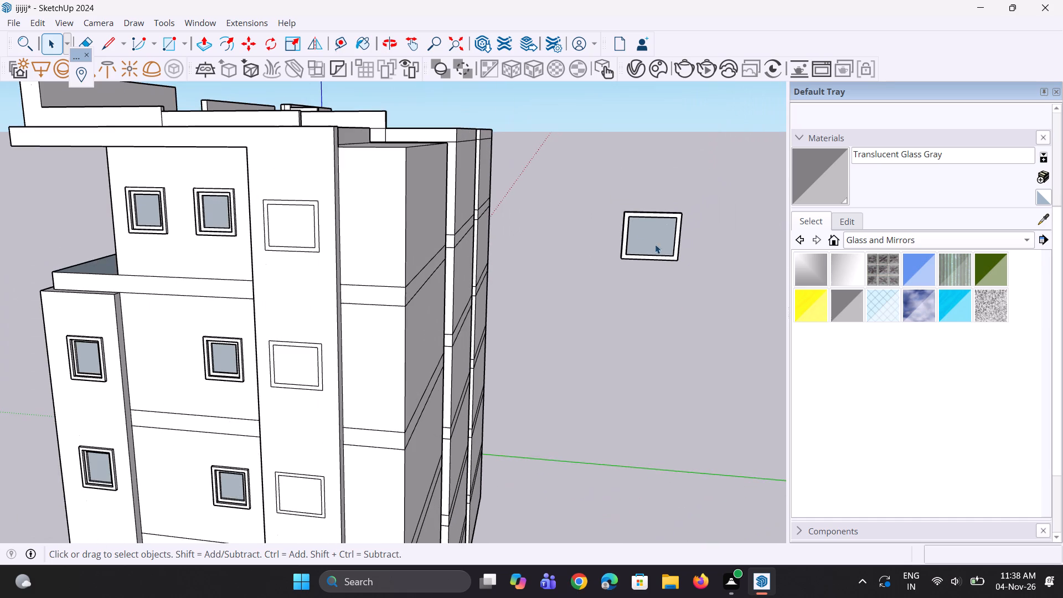
Group the whole loose window panel, including its frame and glass pane.
drag(603, 181, 713, 298)
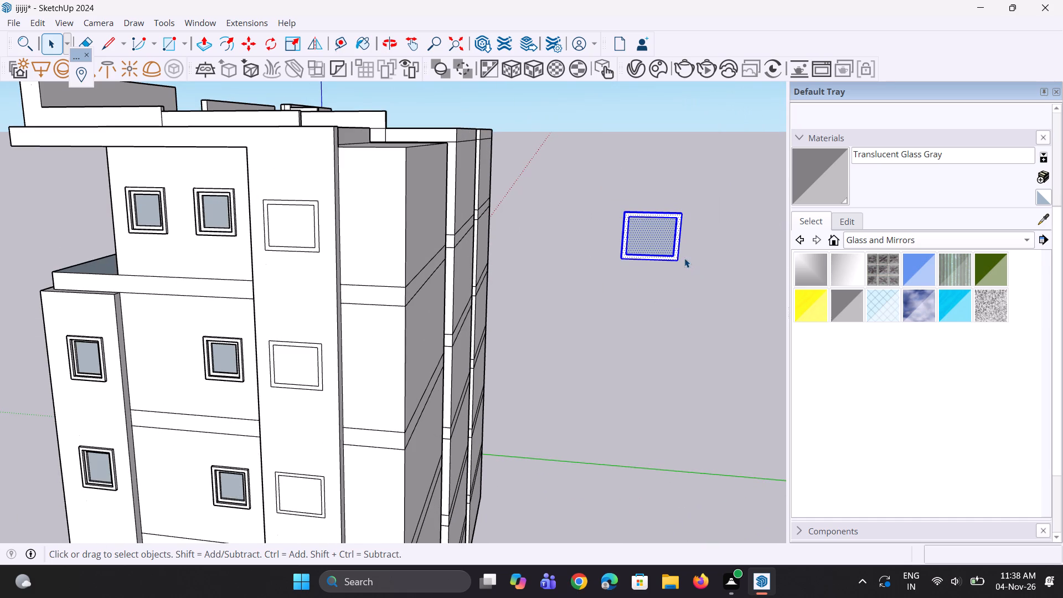
right_click(671, 239)
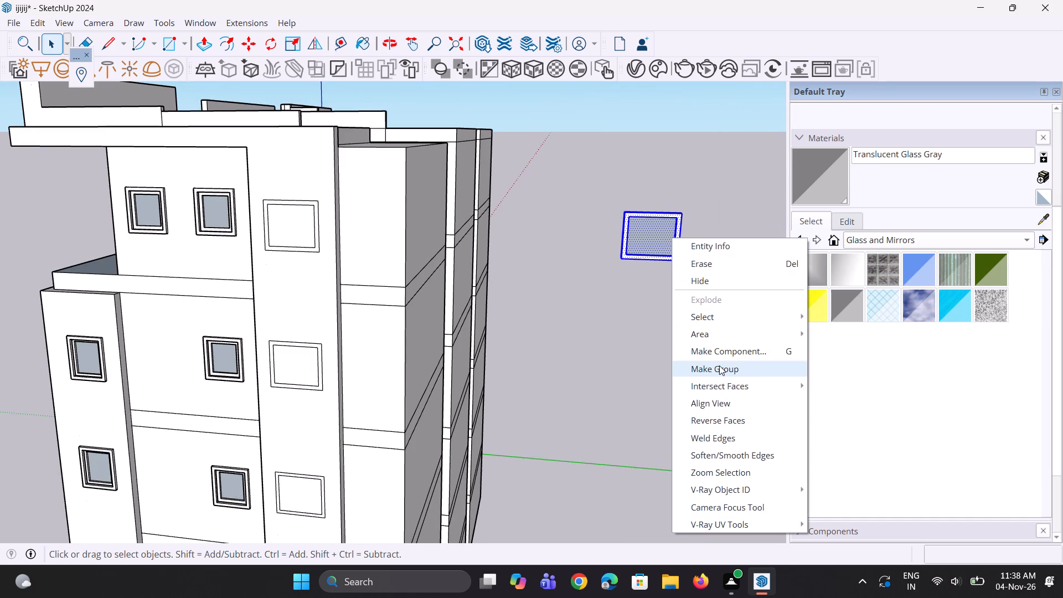
click(720, 366)
Push/pull the inner face of the topmost opening on the projecting wall strip deep into the wall.
scroll(683, 355, down, 5)
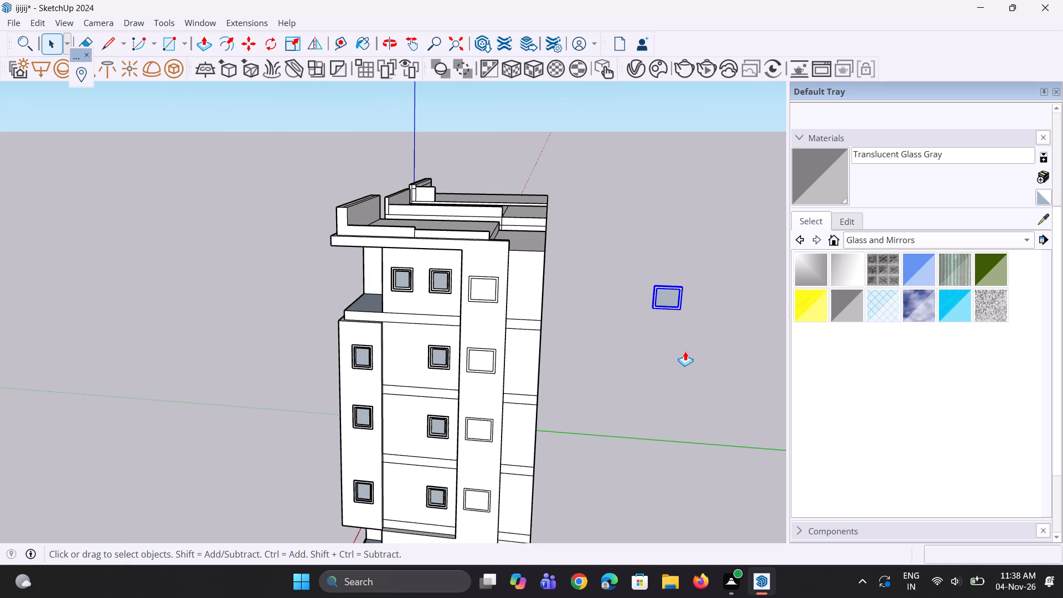
key(p)
scroll(497, 313, up, 3)
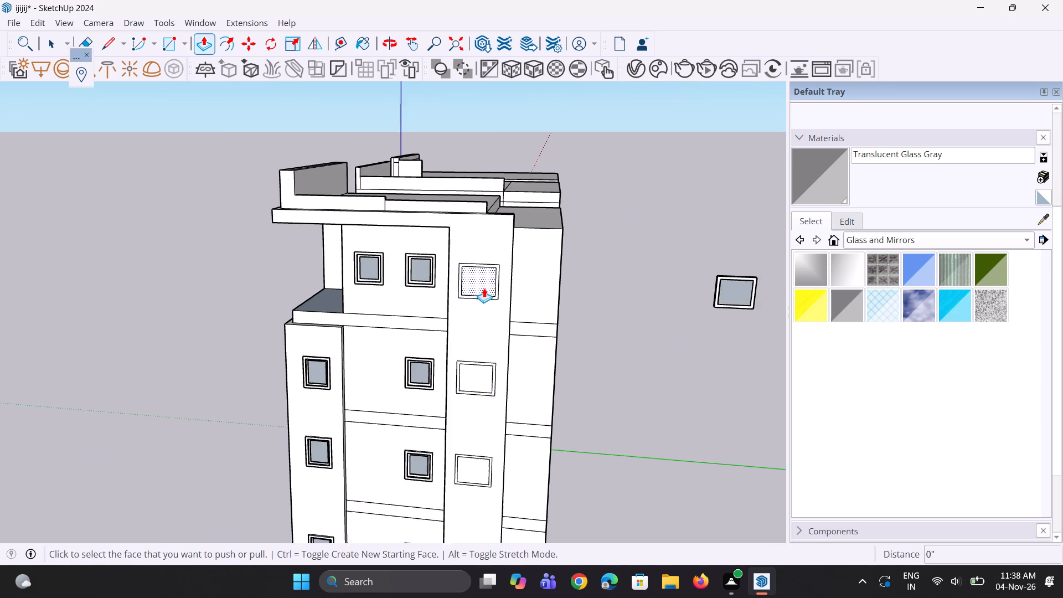
scroll(484, 288, up, 3)
click(483, 287)
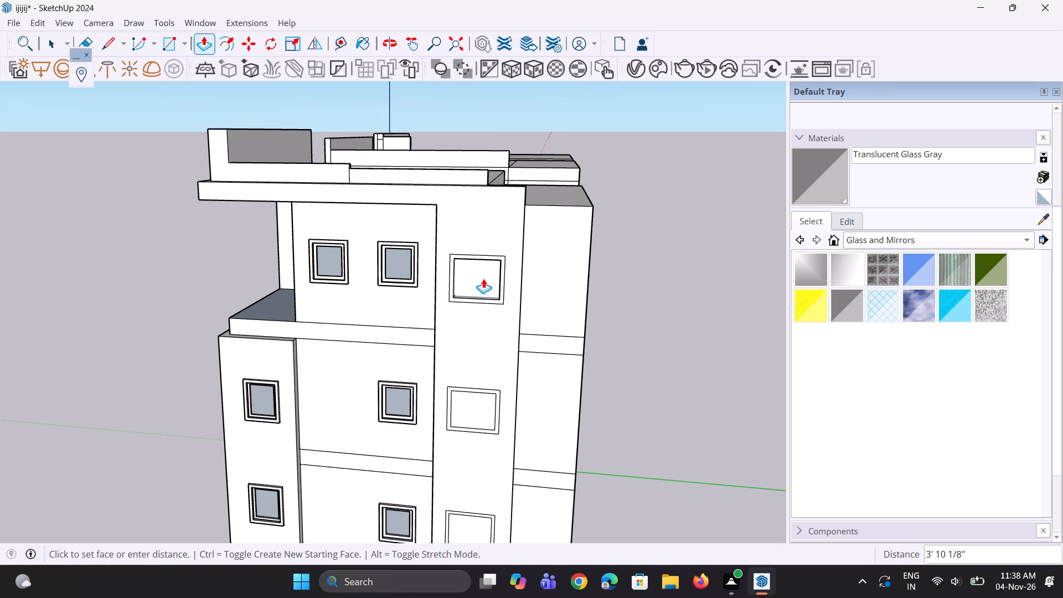
middle_drag(483, 279, 484, 292)
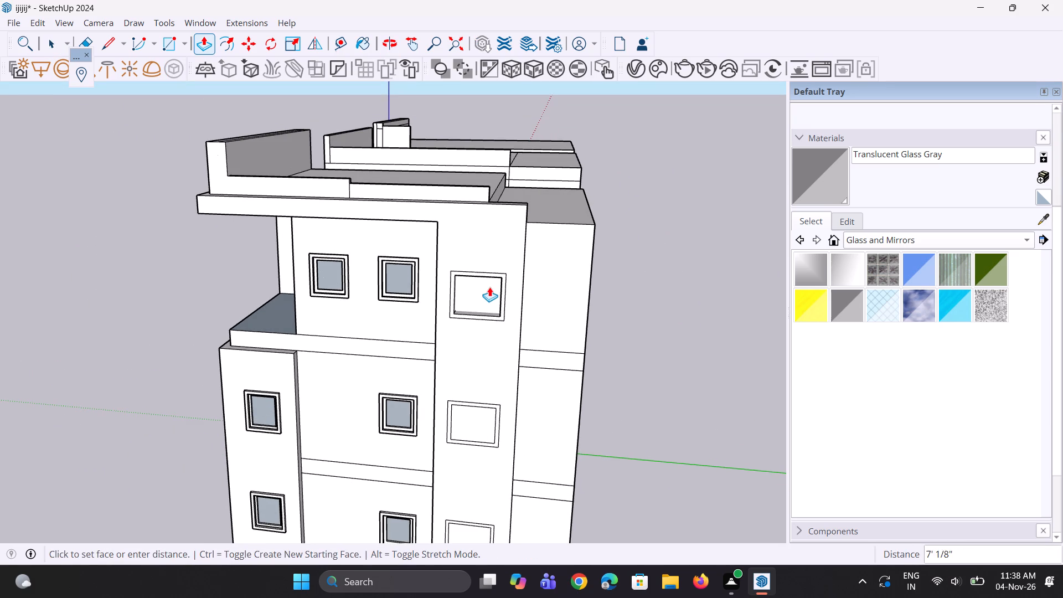
click(489, 287)
scroll(485, 314, up, 9)
middle_drag(484, 303, 448, 338)
click(404, 341)
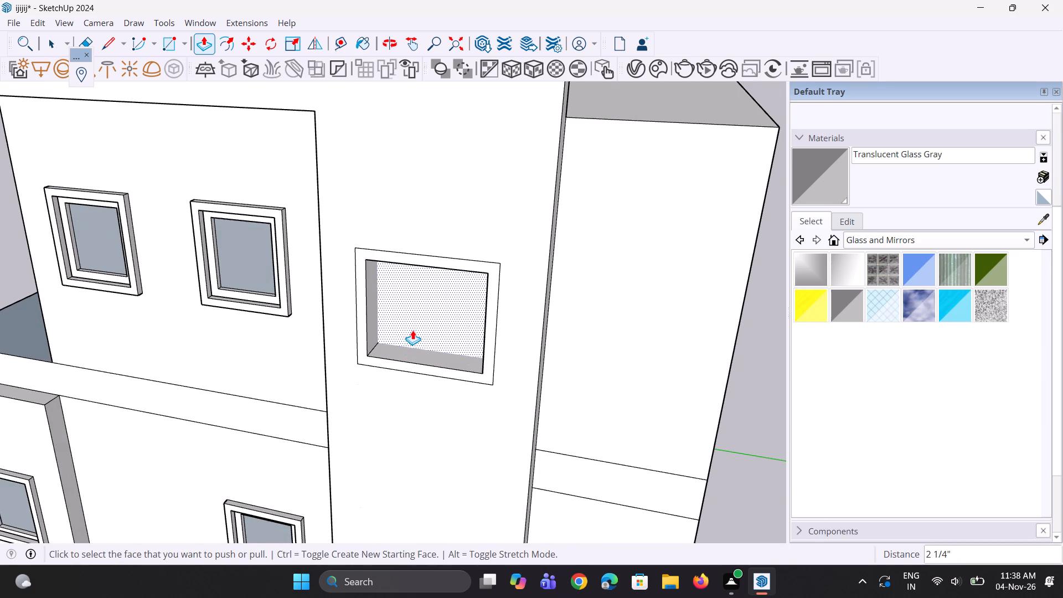
click(421, 315)
click(442, 292)
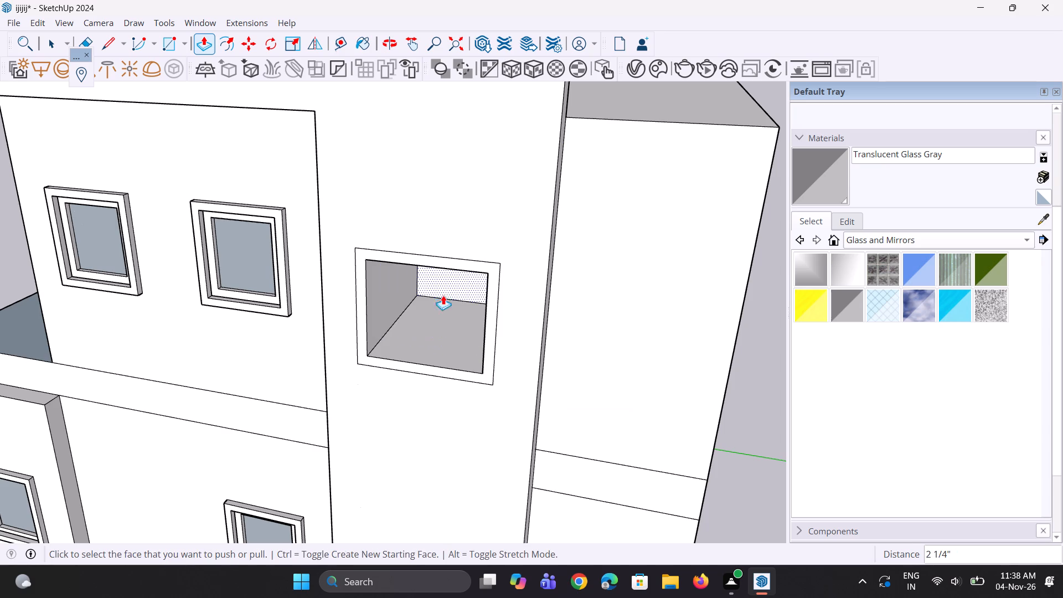
Push/pull the inner face of the strip's second opening from the top inward about 5' 2 9/16".
middle_drag(439, 324, 467, 269)
scroll(474, 214, down, 10)
scroll(467, 374, up, 3)
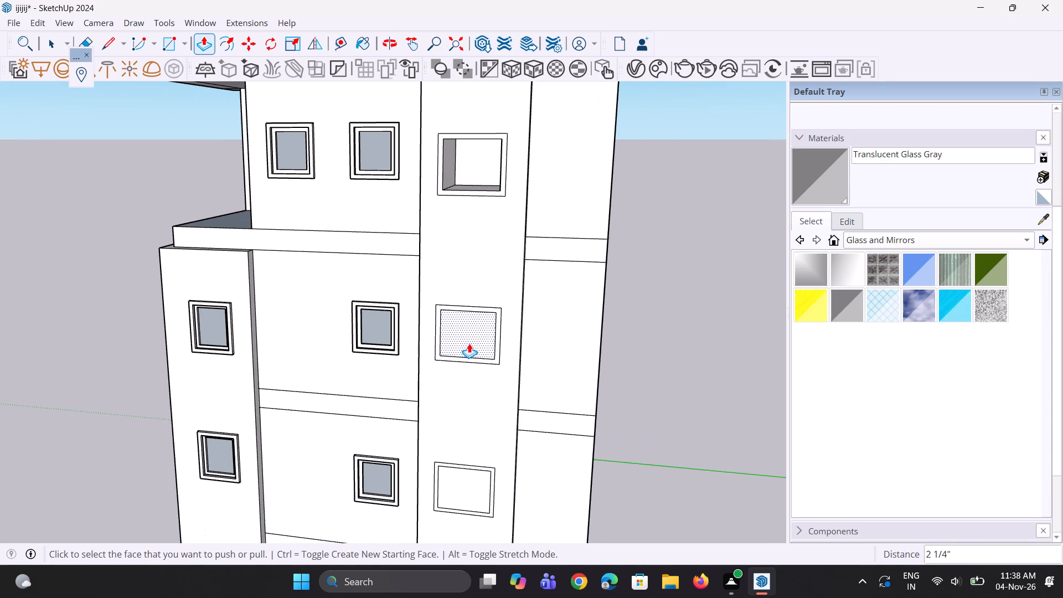
click(469, 343)
click(475, 328)
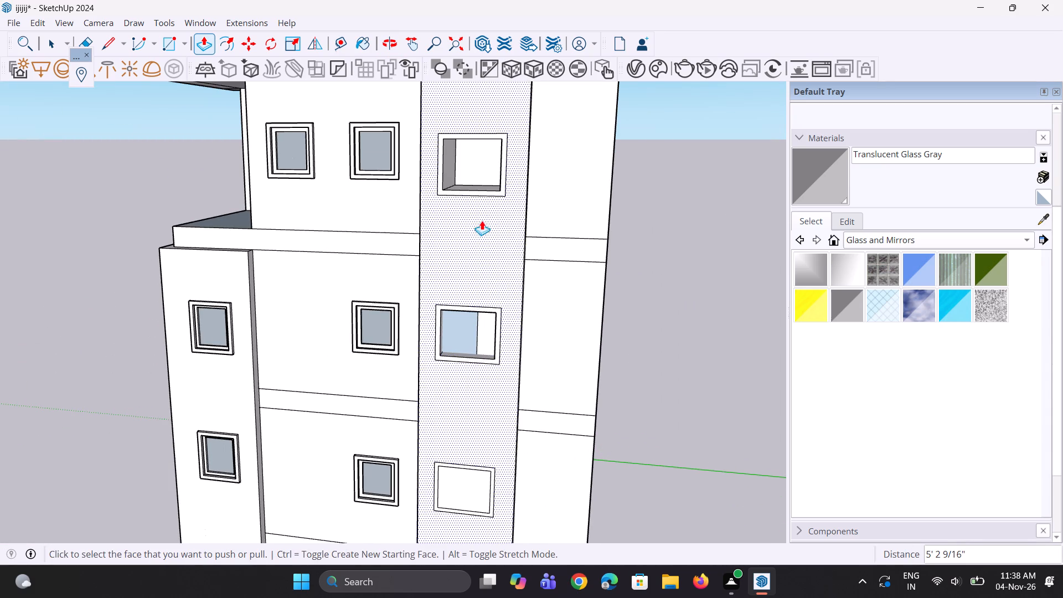
Erase the vertical edge dividing the recessed back of the strip's second opening.
middle_drag(498, 368, 439, 394)
scroll(373, 388, up, 5)
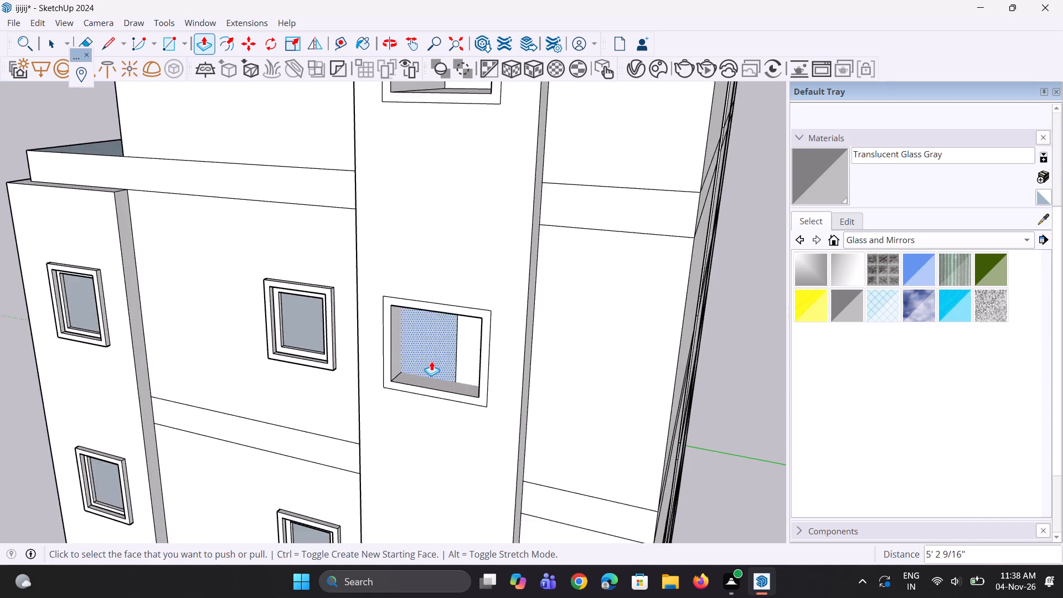
scroll(431, 361, up, 7)
click(442, 379)
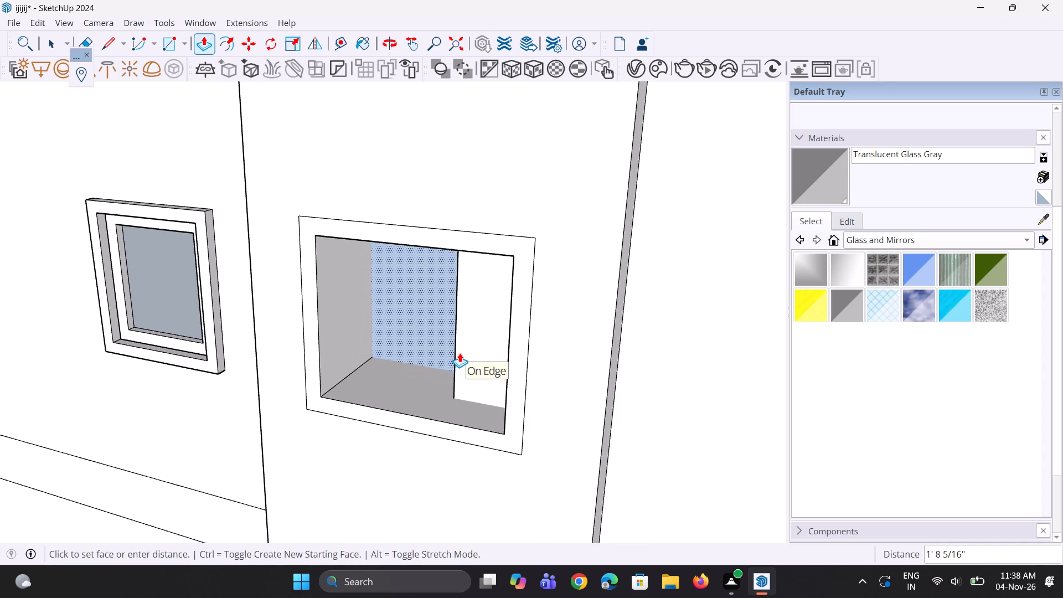
key(Escape)
scroll(451, 358, up, 3)
key(e)
drag(452, 359, 460, 360)
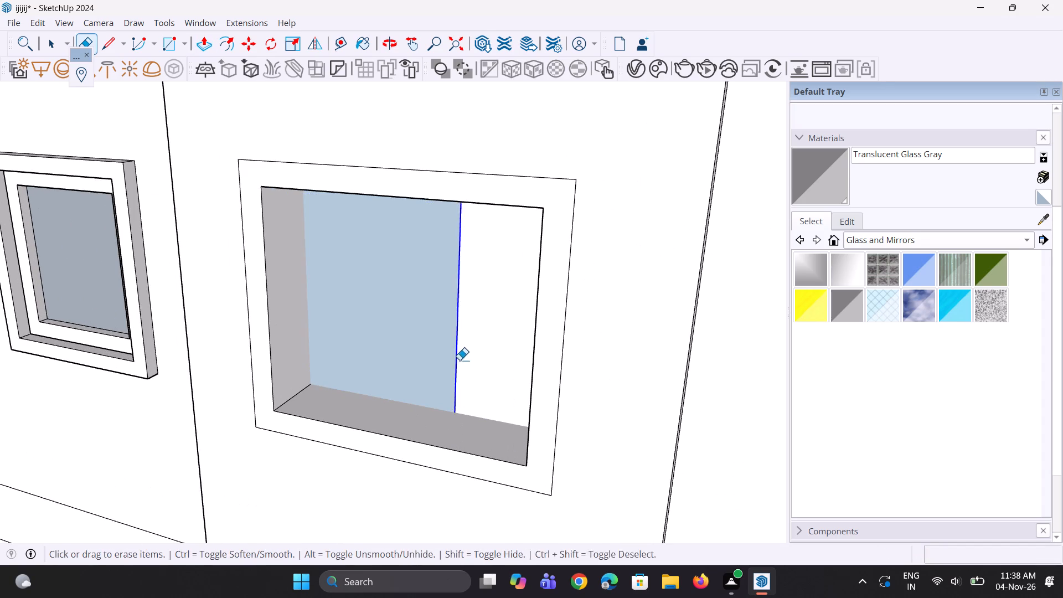
drag(460, 360, 462, 362)
Push/pull the back face of the strip's second opening about 2' 2 1/2" further inward.
scroll(436, 294, down, 9)
key(p)
scroll(436, 294, up, 3)
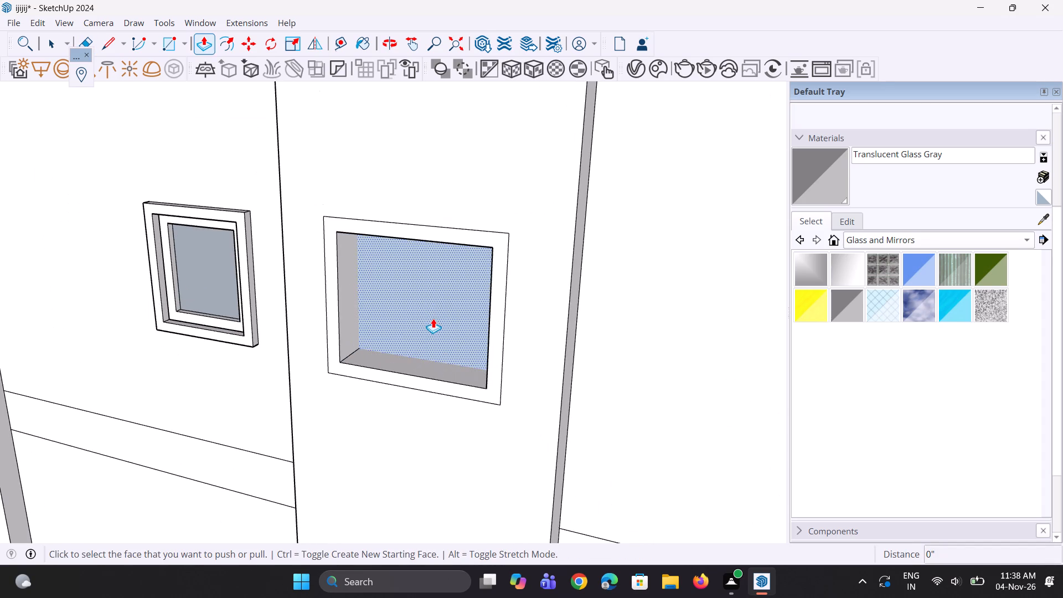
click(433, 318)
click(446, 284)
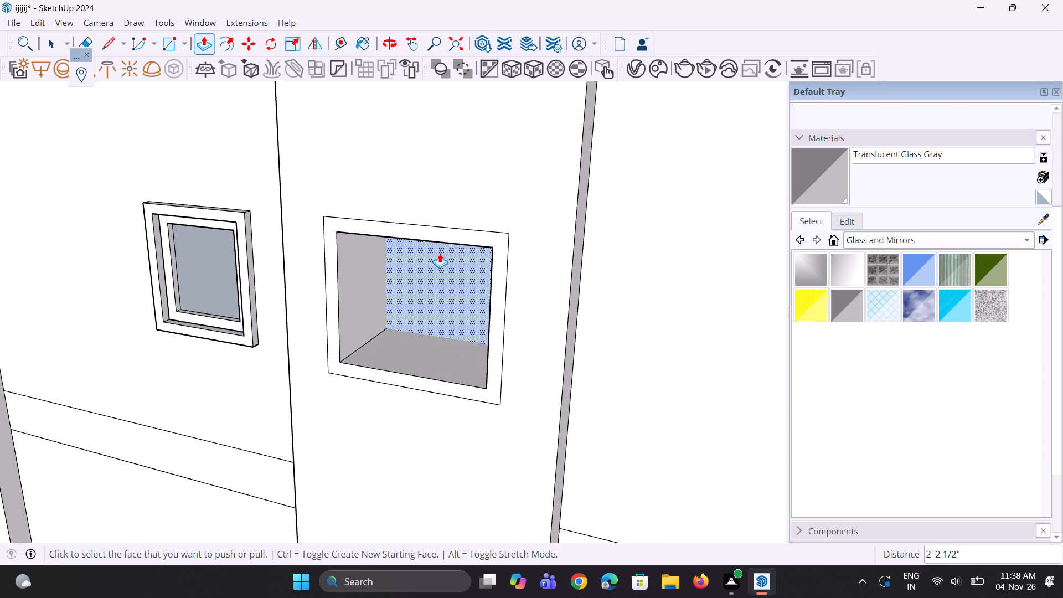
Push/pull the inner face of the strip's third opening from the top inward to form a recess.
scroll(438, 250, down, 14)
scroll(438, 394, up, 4)
click(433, 371)
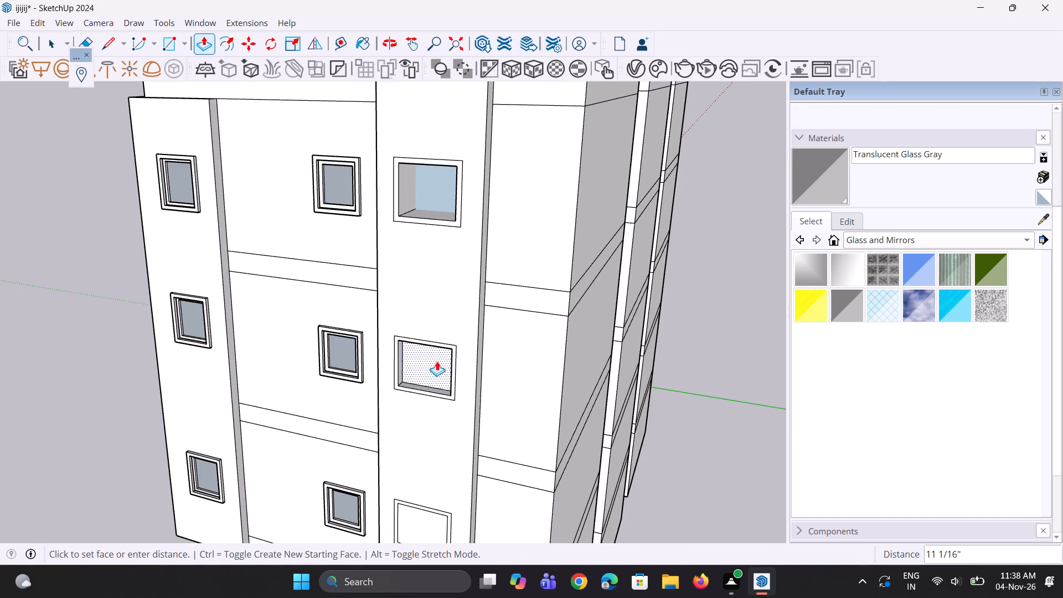
click(438, 358)
Erase the vertical edge dividing the recessed back of the strip's third opening.
scroll(445, 390, up, 5)
key(e)
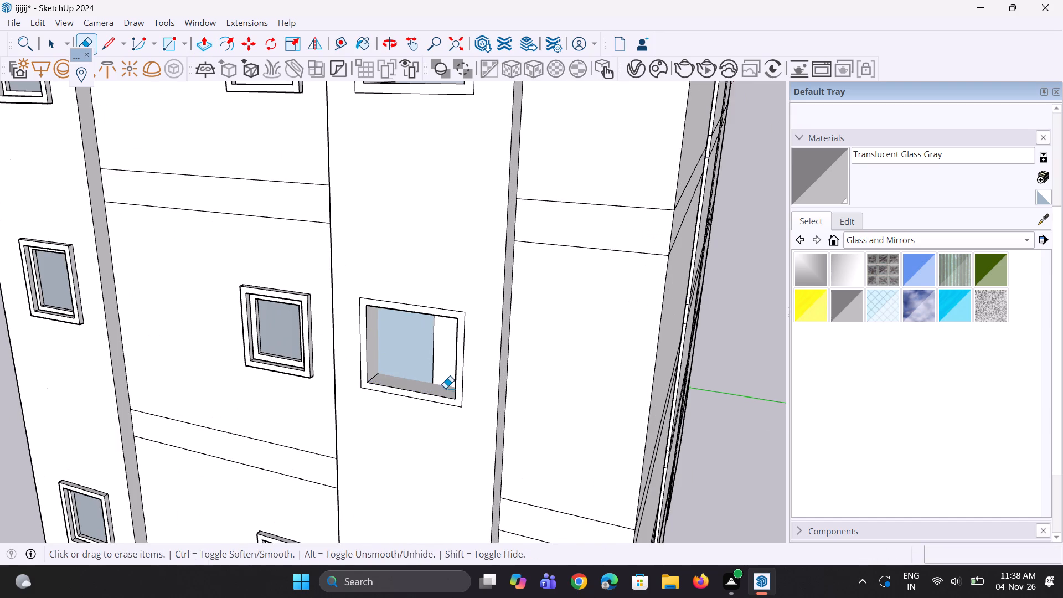
drag(438, 374, 430, 372)
scroll(429, 370, up, 5)
Push/pull the back face of the strip's third opening 8" further inward.
key(p)
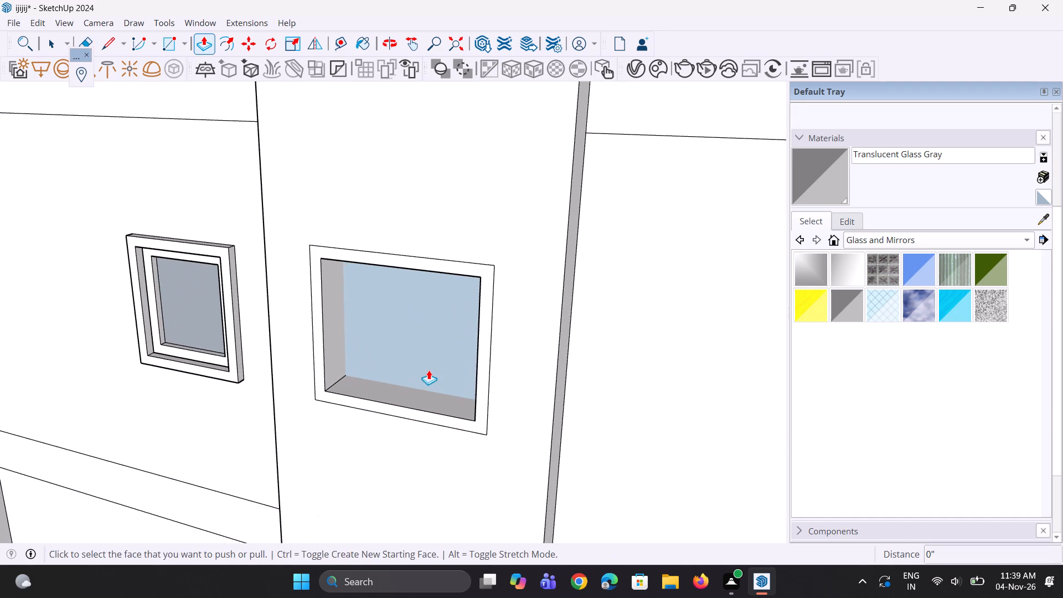
click(429, 370)
click(434, 339)
Push/pull the inner face of the strip's fourth opening from the top inward about 1' 4 3/4".
scroll(442, 325, down, 5)
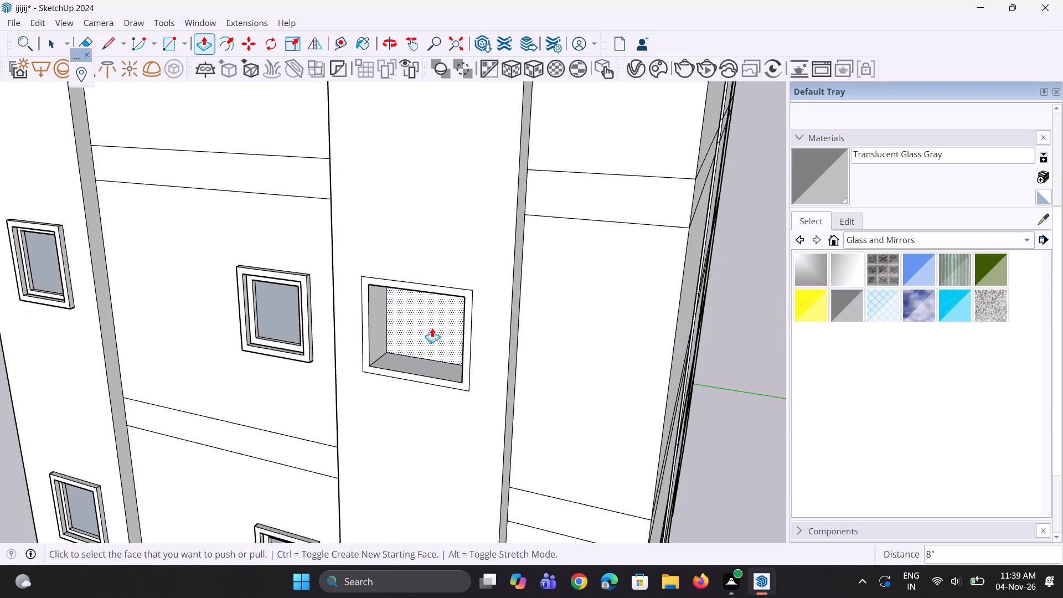
middle_drag(420, 341, 419, 374)
scroll(416, 263, down, 10)
scroll(415, 421, up, 4)
double_click(425, 408)
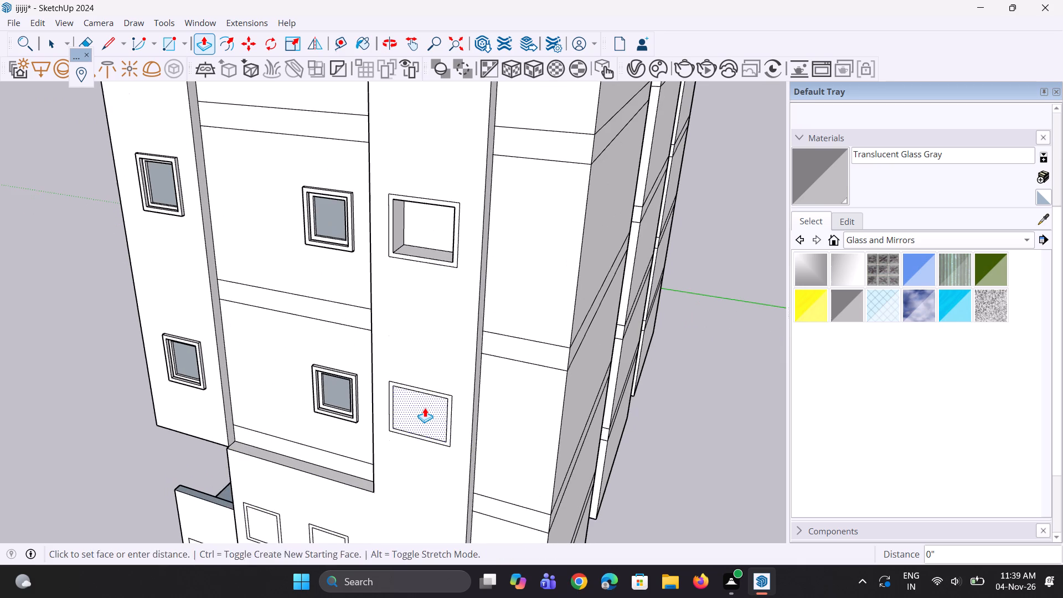
key(ctrl+z)
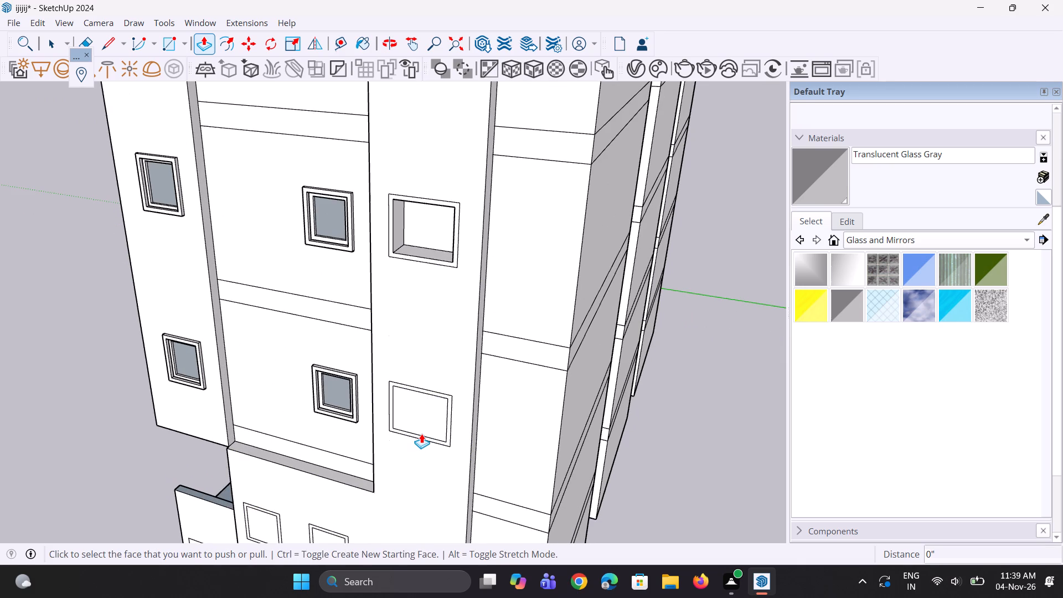
scroll(422, 431, up, 7)
click(441, 421)
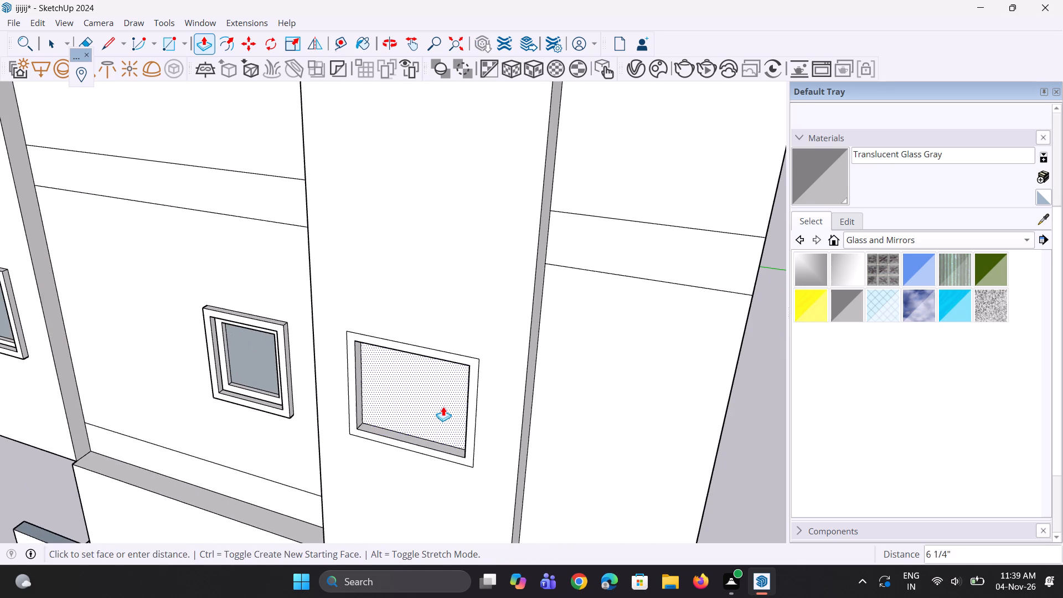
click(444, 392)
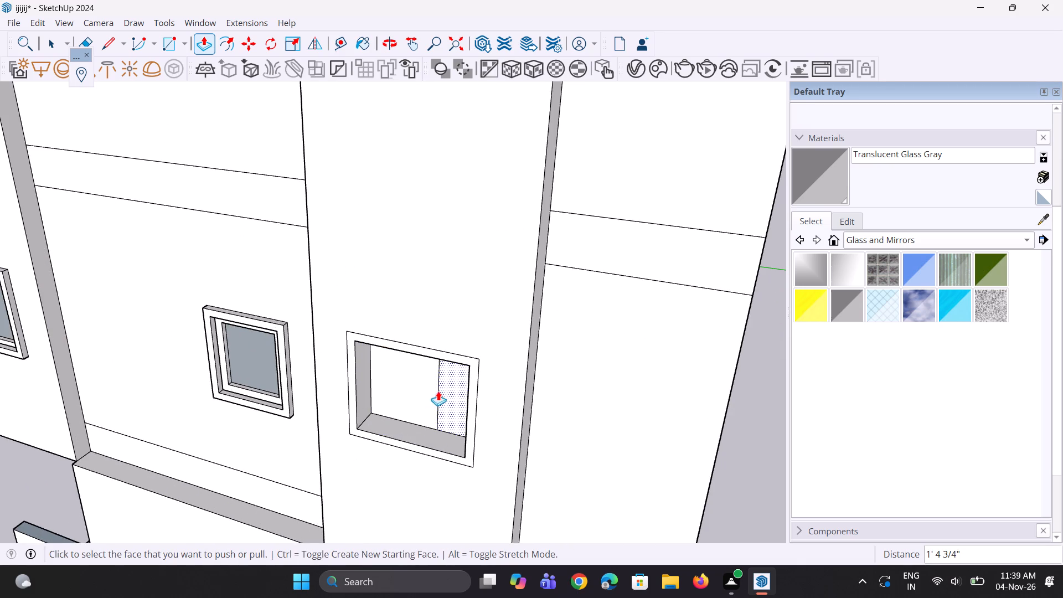
Erase the vertical edge dividing the recessed back of the strip's fourth opening.
scroll(400, 346, down, 2)
scroll(399, 366, up, 2)
text(er)
scroll(399, 367, up, 3)
scroll(447, 397, up, 1)
key(e)
click(455, 399)
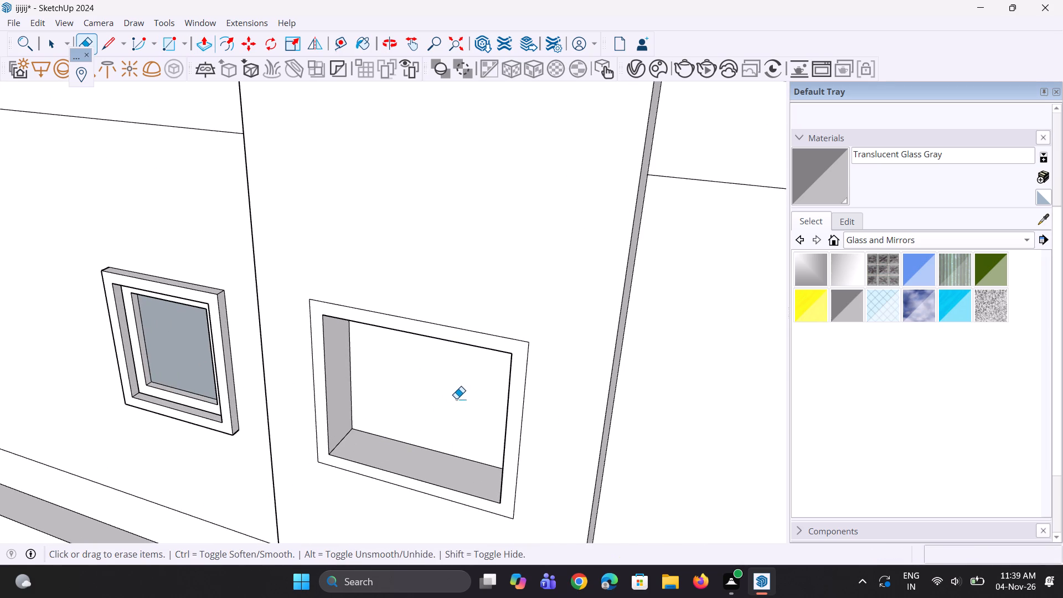
Push/pull the inner face of the strip's lowest opening inward in two passes to form a recess.
scroll(449, 393, down, 9)
middle_drag(448, 388, 453, 348)
scroll(452, 347, down, 5)
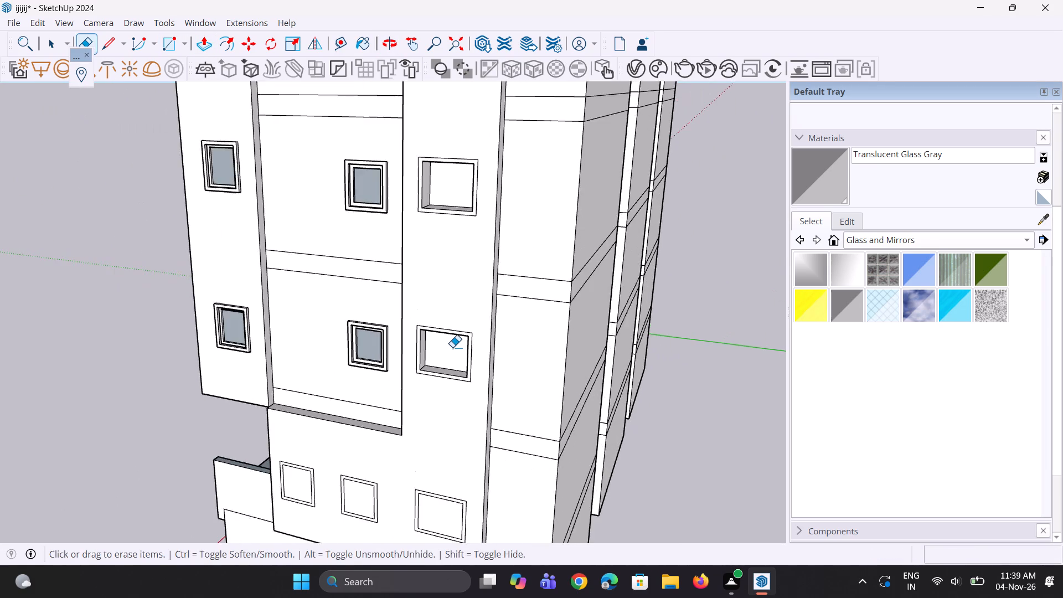
scroll(452, 347, down, 9)
key(p)
scroll(463, 449, up, 9)
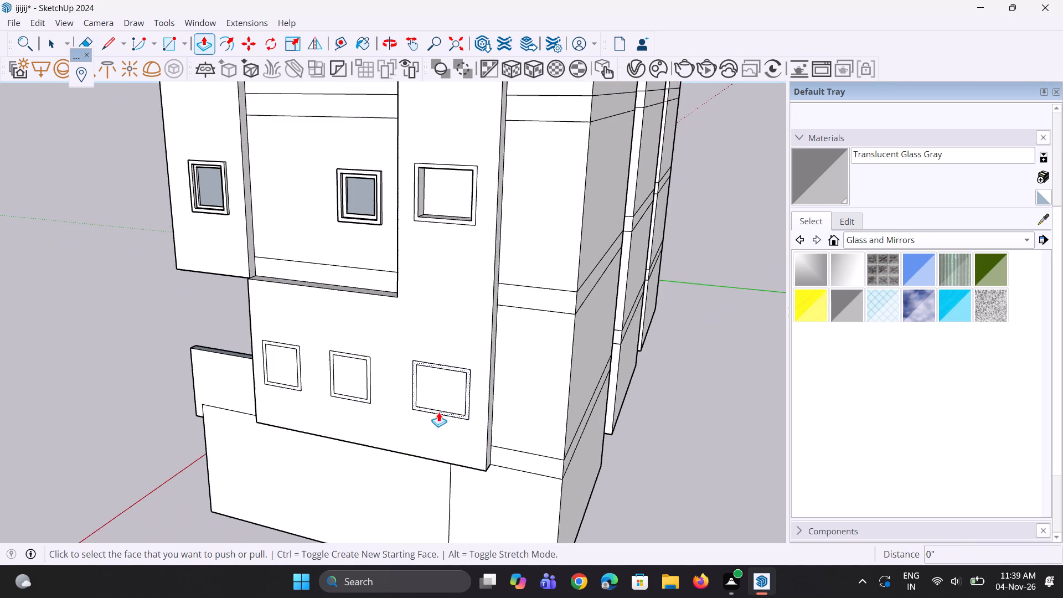
scroll(446, 401, up, 5)
click(446, 401)
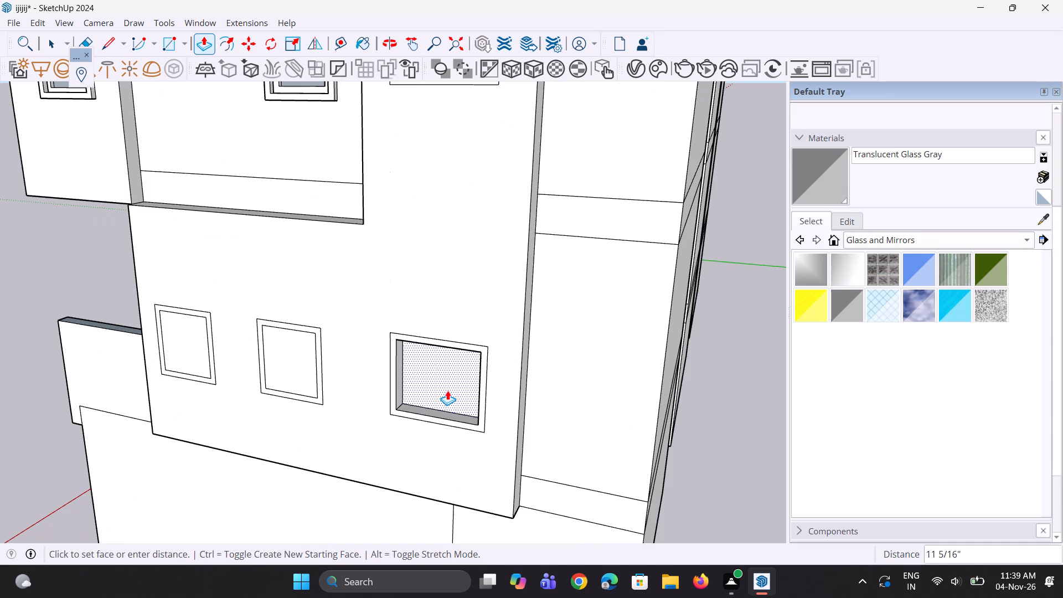
click(447, 390)
scroll(447, 390, up, 7)
click(426, 402)
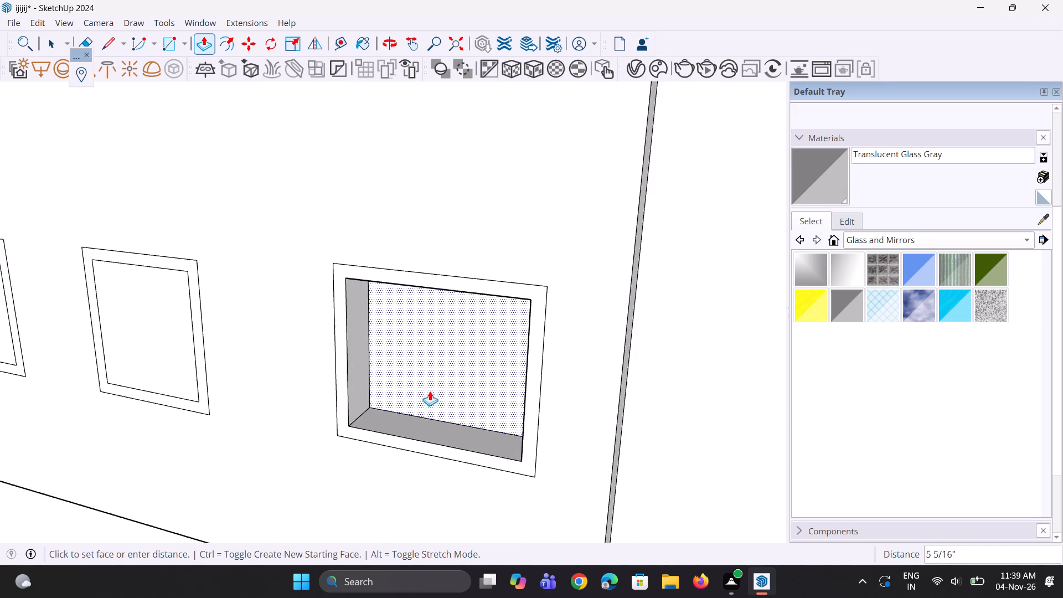
click(431, 386)
Erase the vertical edge dividing the recessed back of the strip's lowest opening.
scroll(476, 403, up, 2)
key(e)
drag(478, 399, 470, 397)
scroll(403, 426, down, 4)
middle_drag(399, 447, 394, 405)
scroll(393, 402, down, 16)
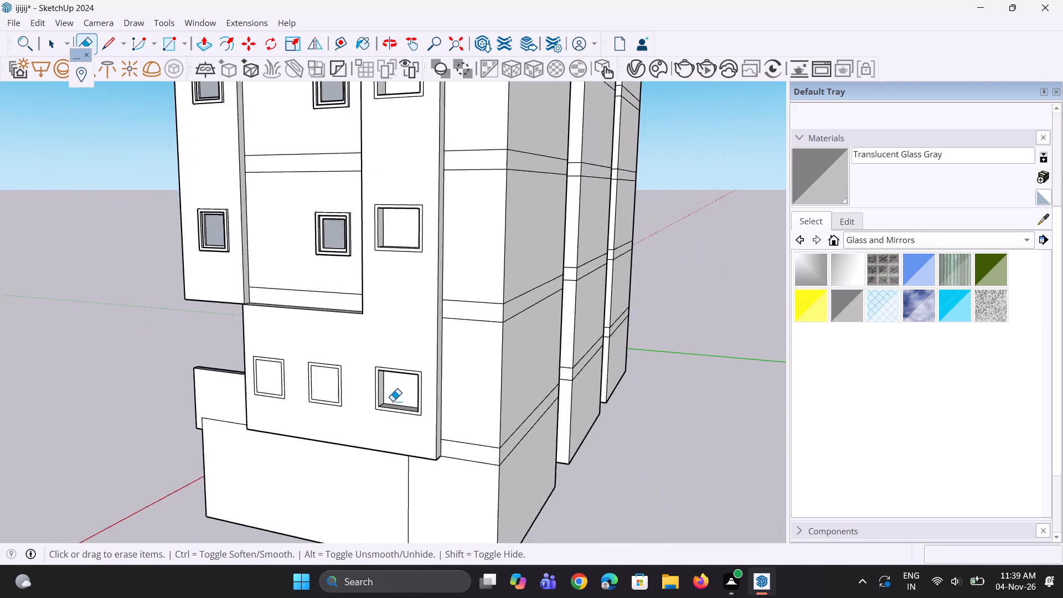
Move the grouped glazed window panel by its lower corner into the topmost opening of the projecting wall strip.
key(space)
scroll(332, 423, down, 5)
middle_drag(346, 421, 454, 417)
scroll(442, 416, up, 7)
scroll(388, 413, down, 10)
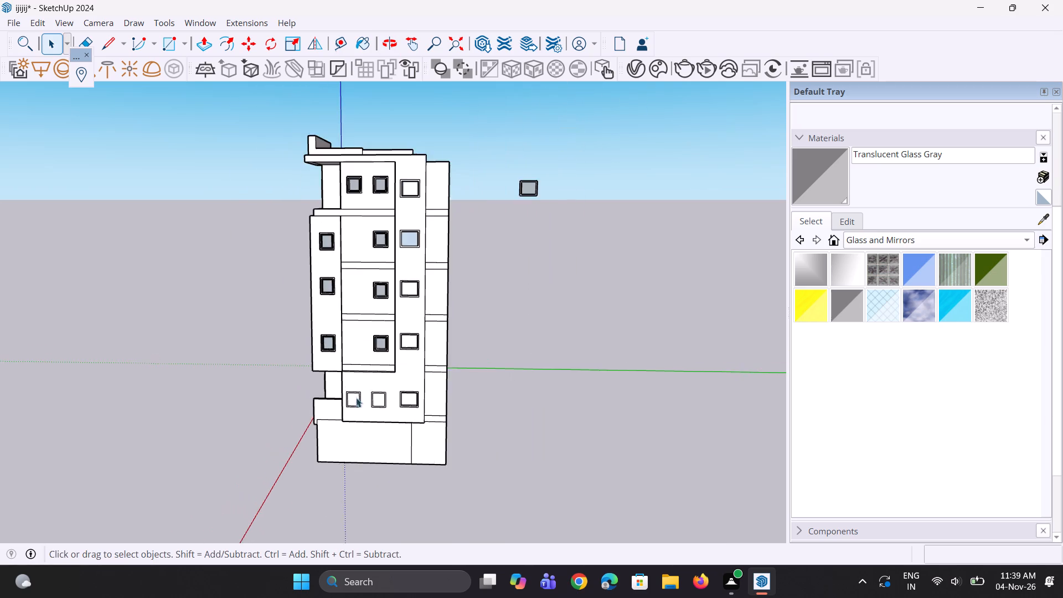
scroll(382, 385, down, 3)
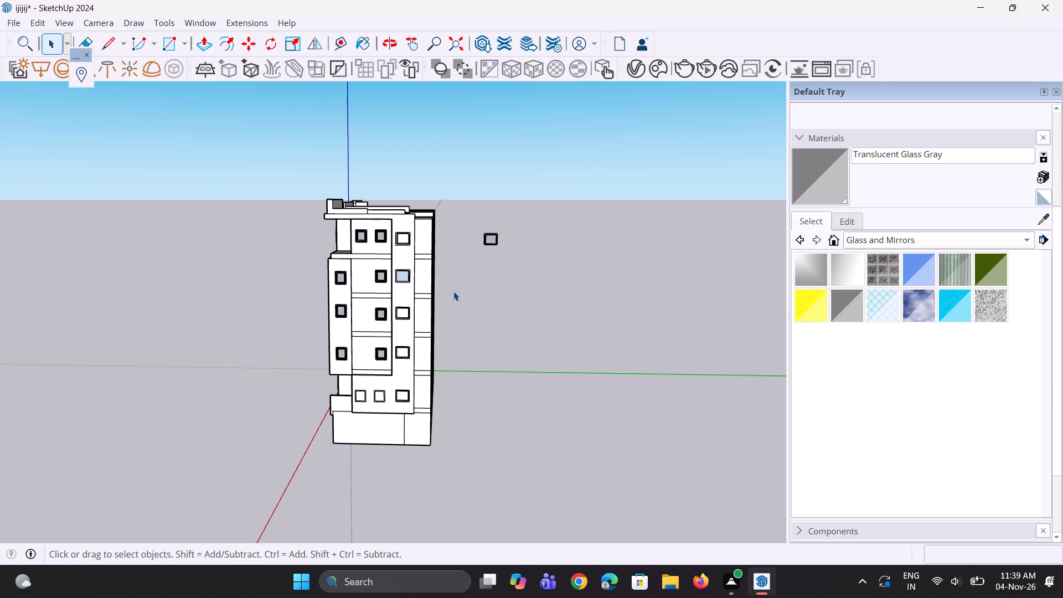
scroll(483, 229, up, 8)
click(483, 241)
scroll(483, 241, up, 6)
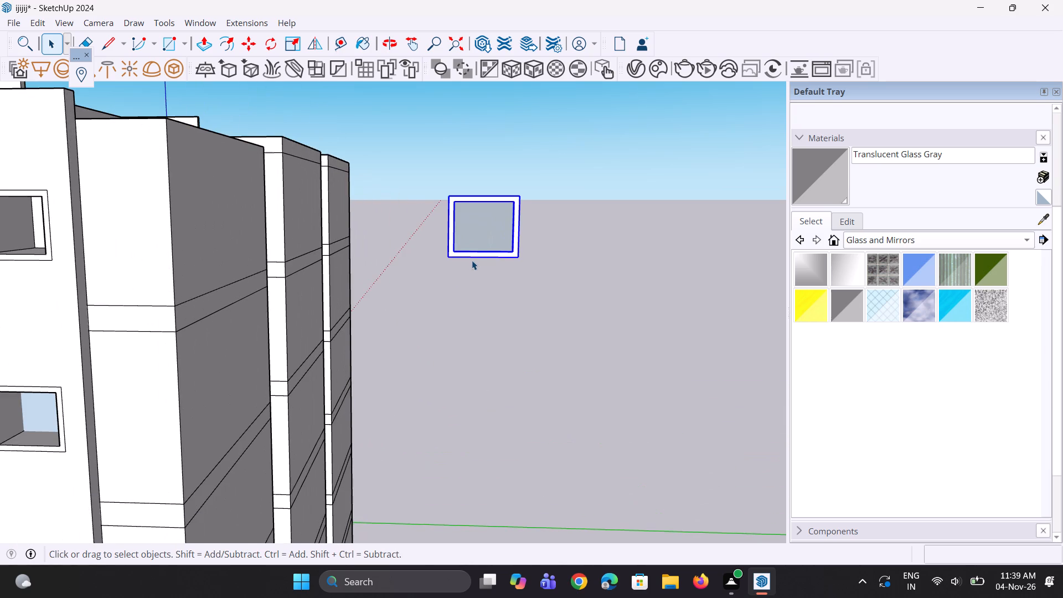
key(m)
key(m)
scroll(496, 256, up, 3)
click(528, 257)
scroll(546, 293, down, 7)
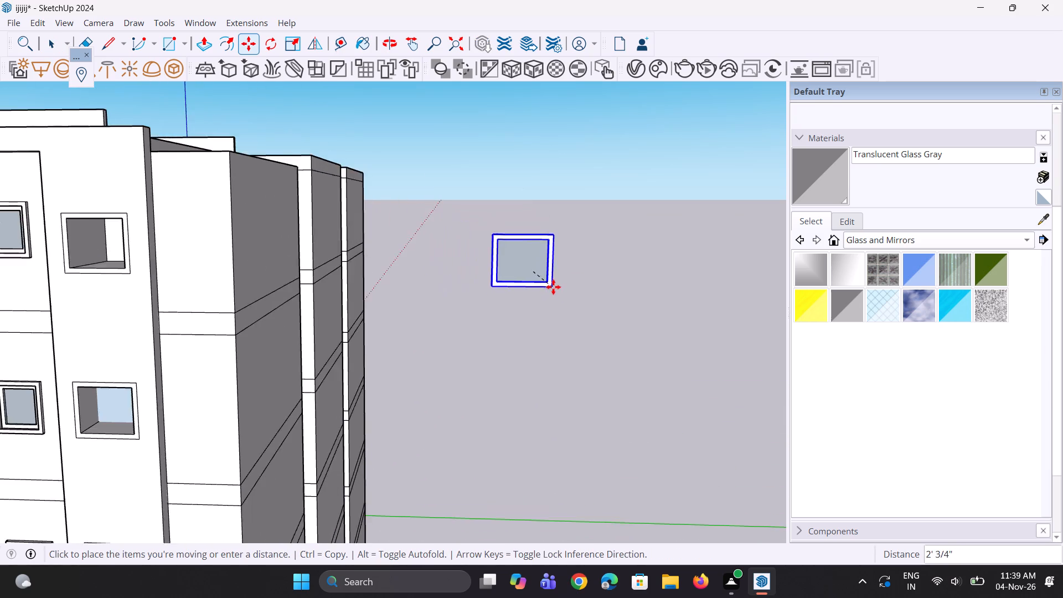
scroll(553, 287, down, 3)
scroll(262, 285, up, 6)
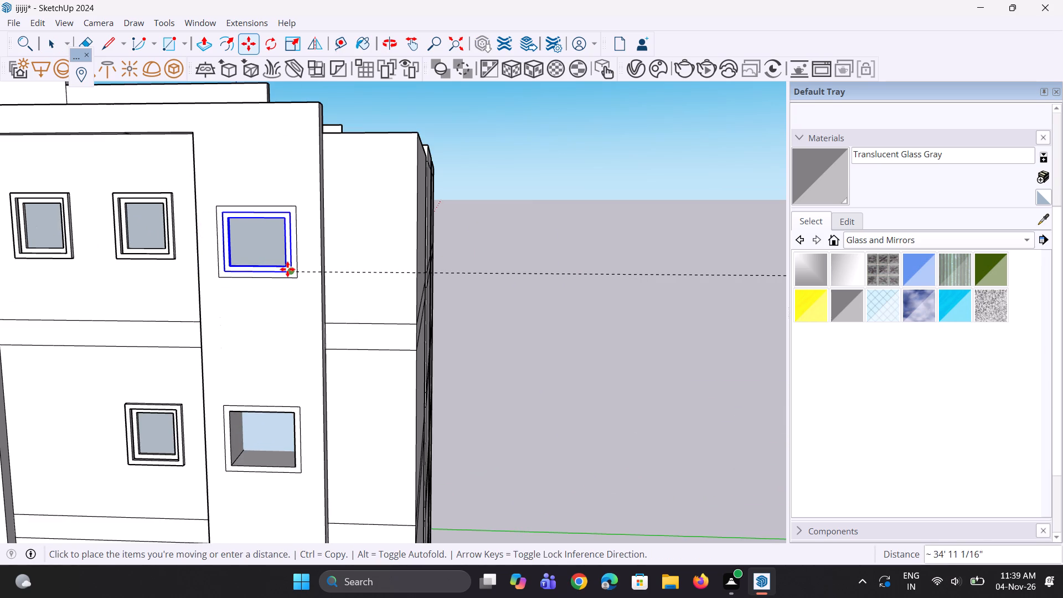
click(287, 269)
scroll(324, 221, down, 9)
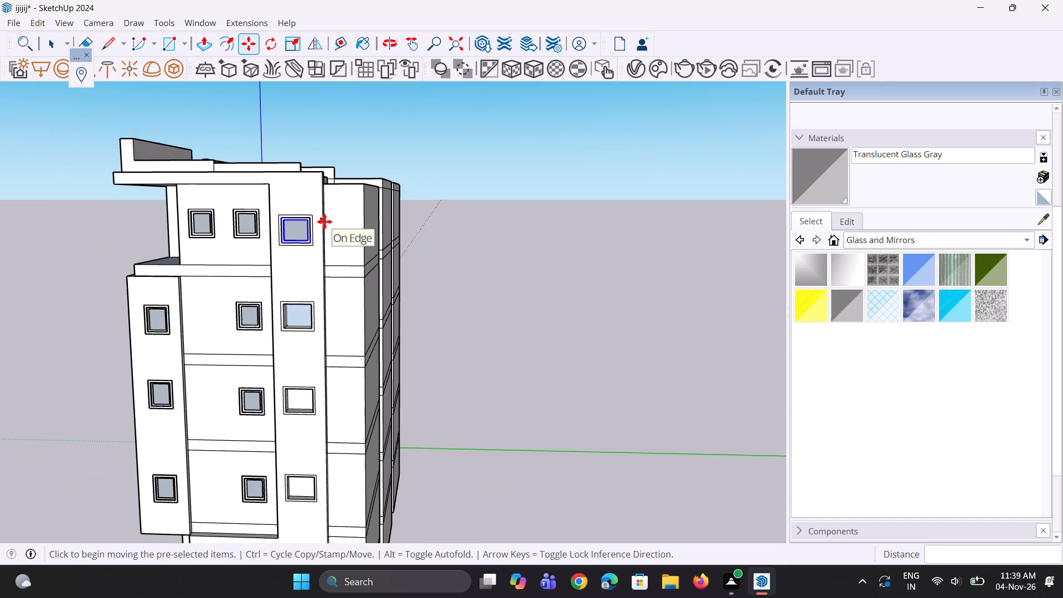
Copy the grouped glazed window panel from the topmost strip opening down into the second opening, aligning its lower corner.
scroll(293, 257, up, 9)
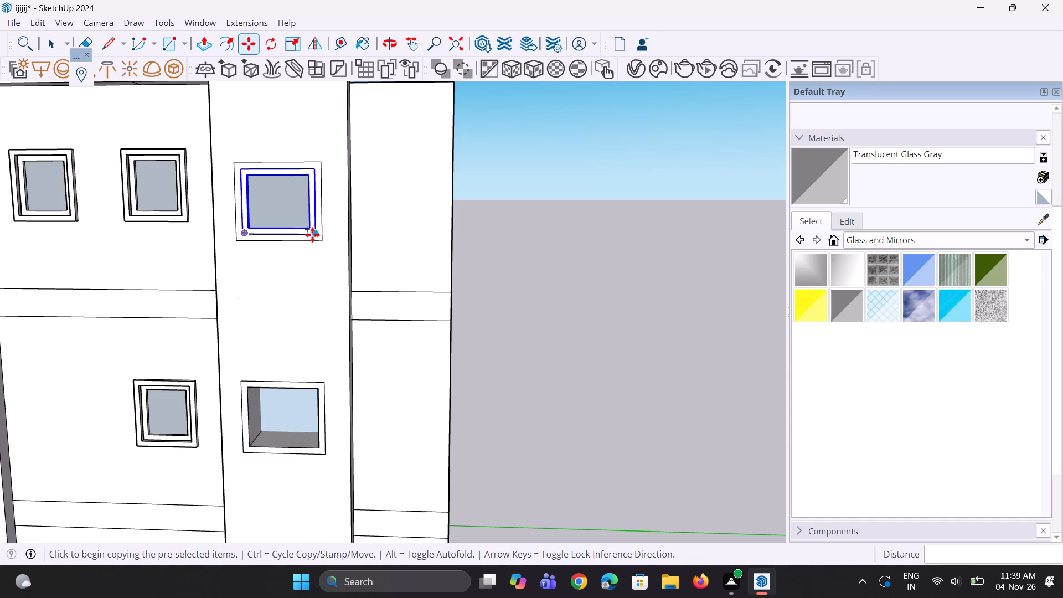
click(312, 235)
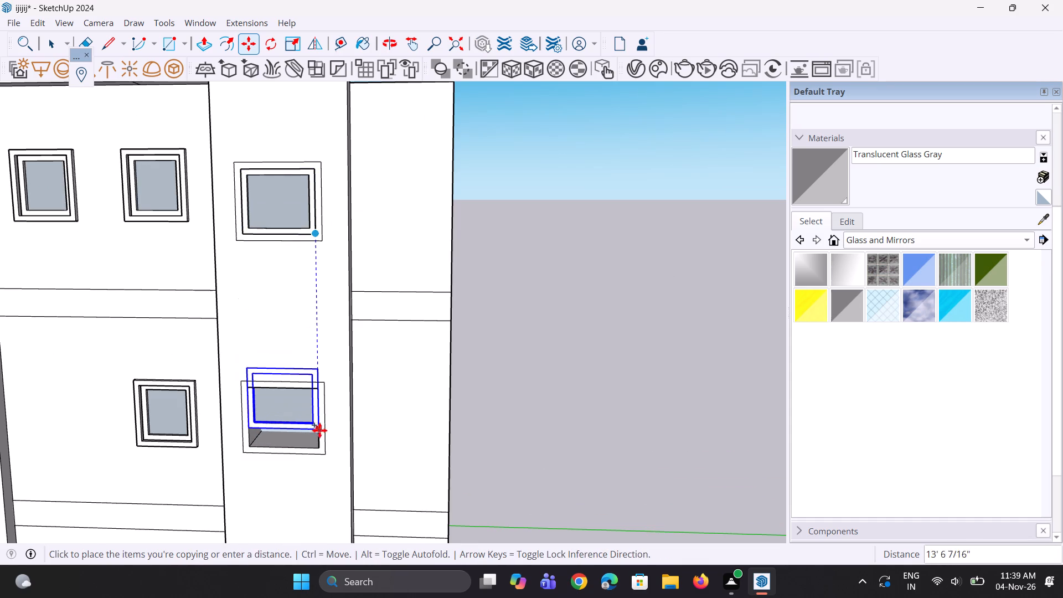
click(320, 444)
Copy the glazed window panel from the strip's second opening into the third opening, about 15' 1 7/8" below.
scroll(328, 249, down, 8)
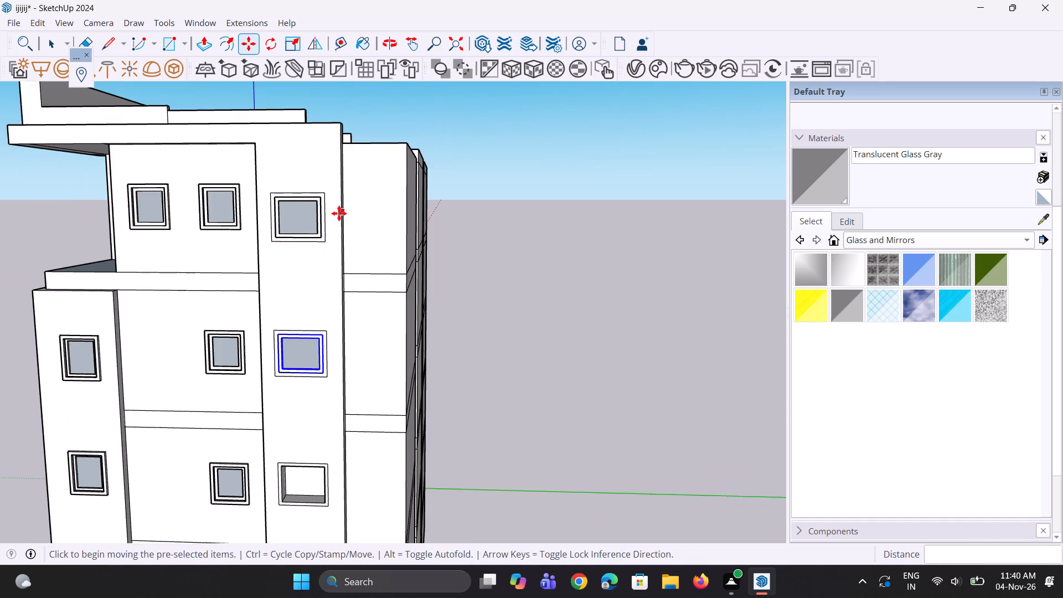
scroll(339, 213, down, 2)
scroll(307, 349, up, 8)
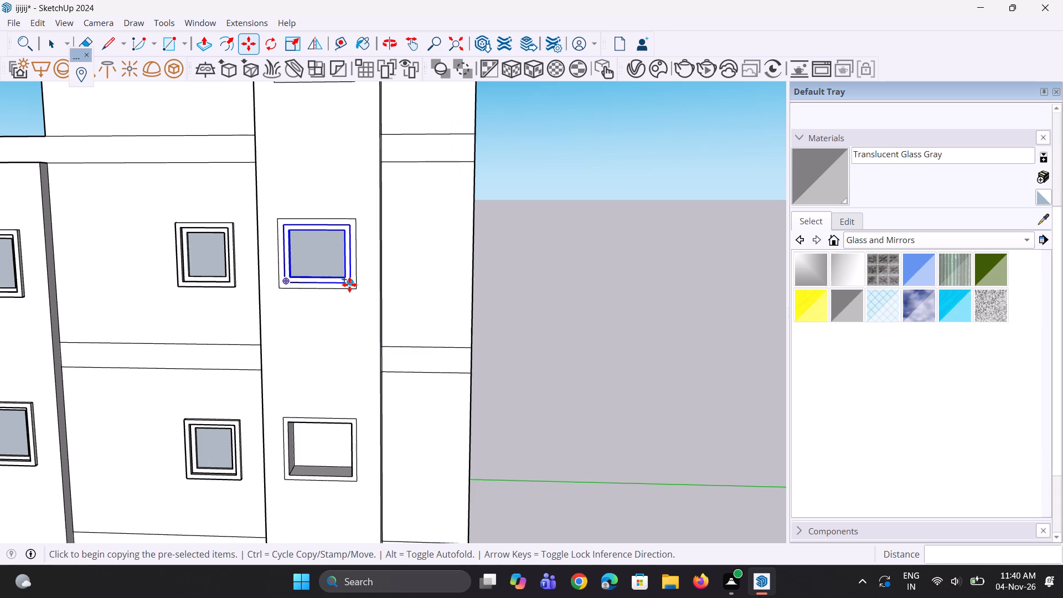
click(349, 285)
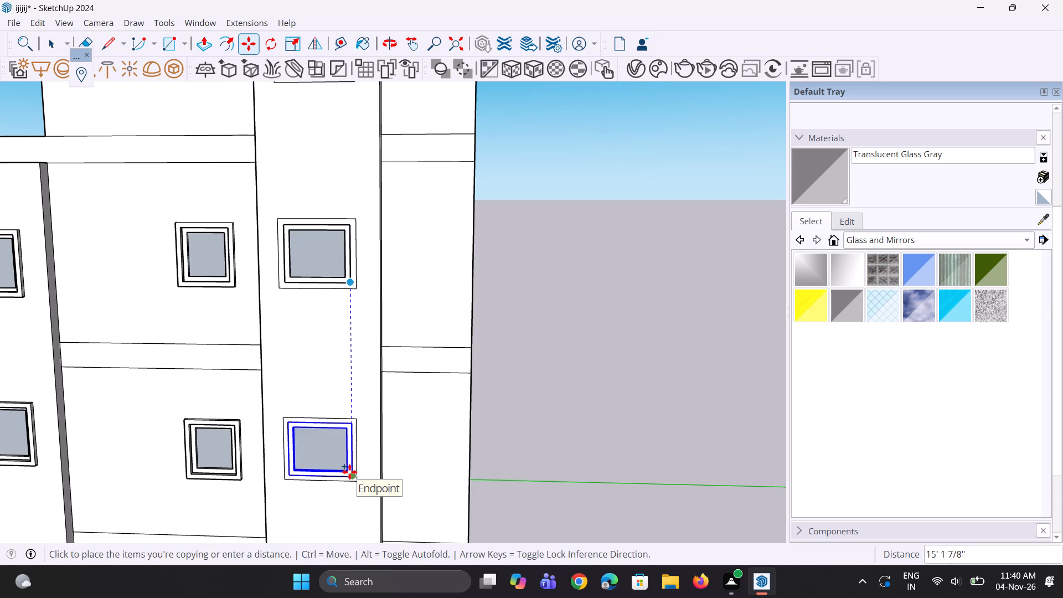
click(349, 472)
Copy the glazed window panel from the strip's third opening into the fourth opening, about 16' 3 1/2" below.
scroll(364, 238, down, 9)
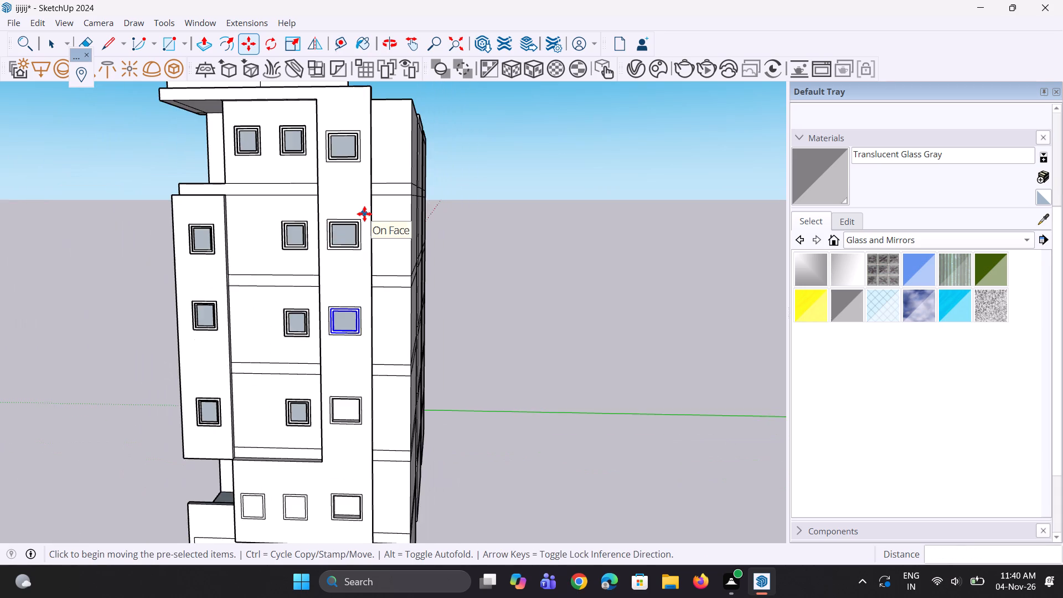
scroll(364, 214, down, 3)
scroll(362, 342, up, 12)
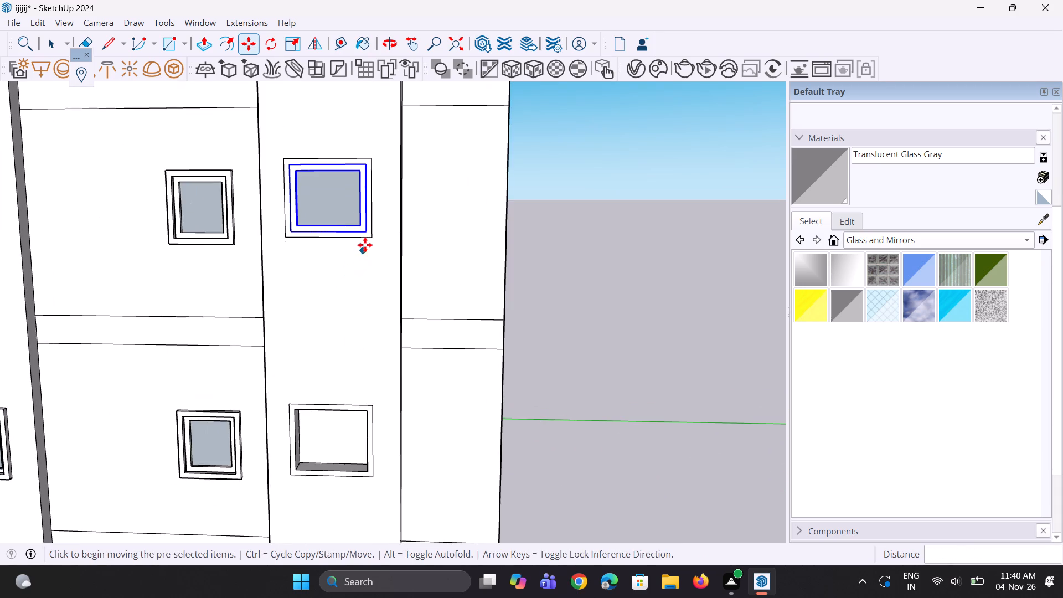
scroll(365, 245, up, 3)
click(364, 225)
scroll(360, 276, down, 2)
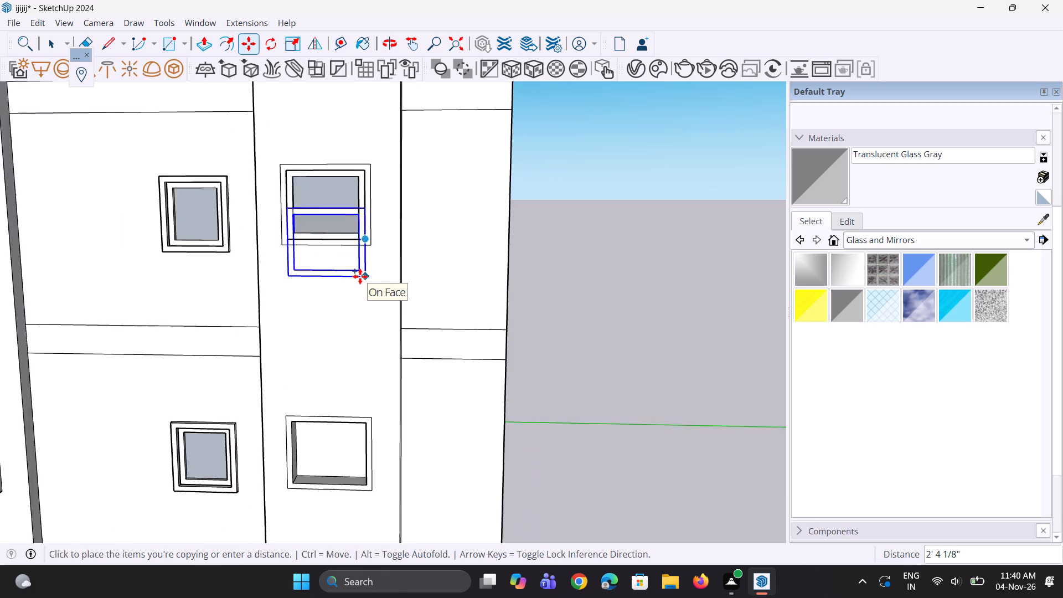
scroll(360, 276, down, 4)
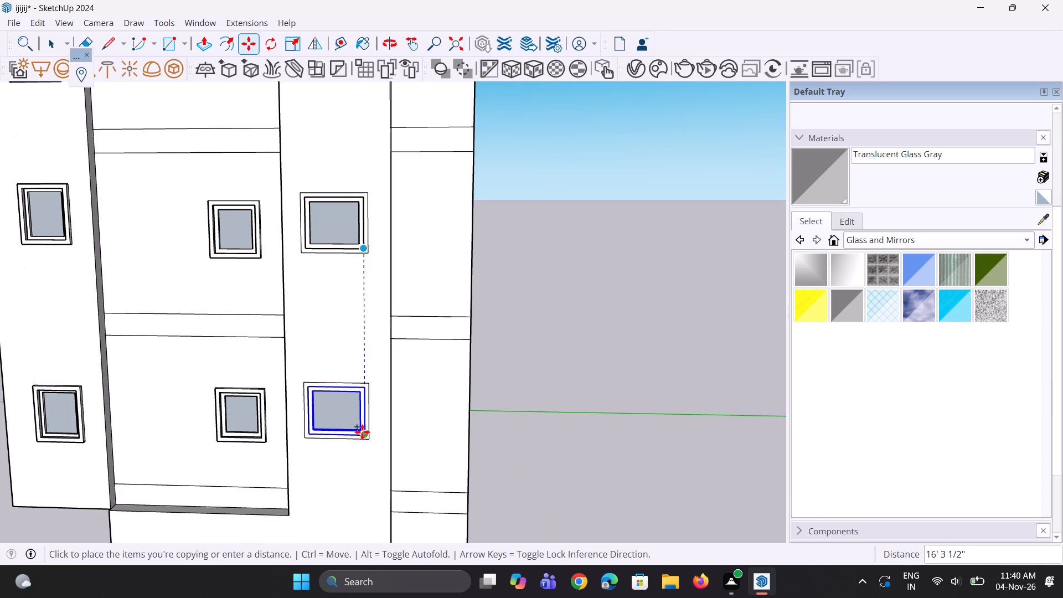
click(362, 432)
Copy the glazed window panel from the fourth opening into the strip's lowest opening, about 18' 3 7/8" below, and clear the selection.
scroll(378, 270, down, 14)
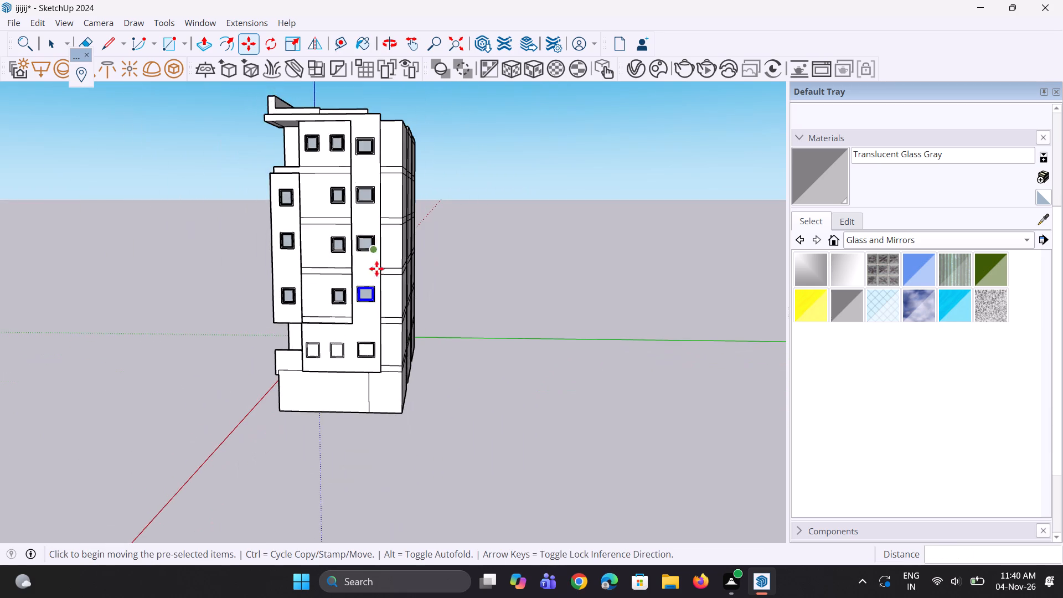
scroll(374, 357, up, 4)
scroll(363, 310, up, 8)
scroll(370, 251, up, 5)
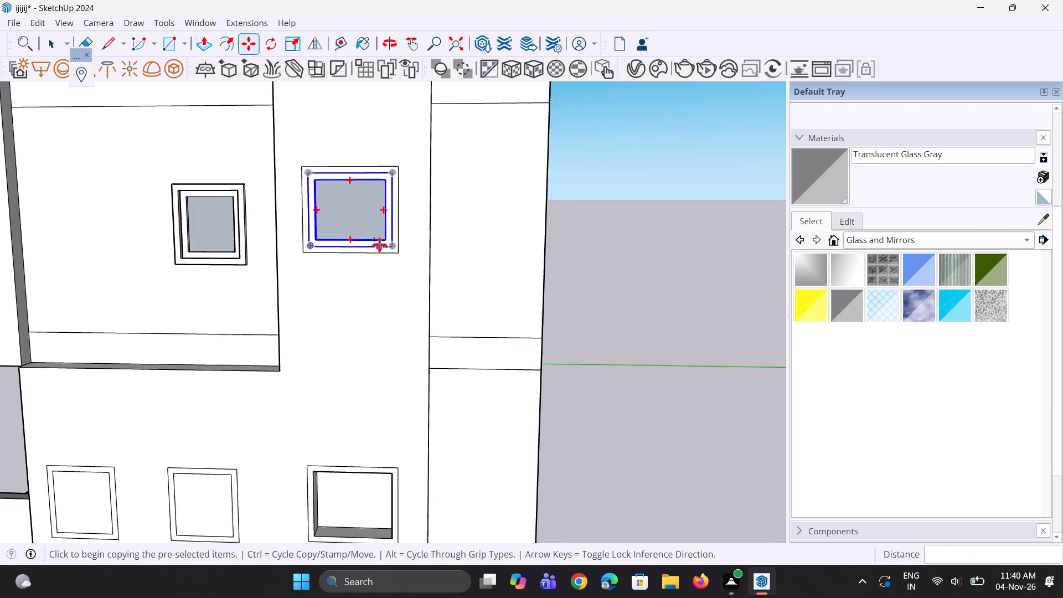
scroll(379, 245, up, 1)
click(394, 249)
scroll(395, 292, down, 10)
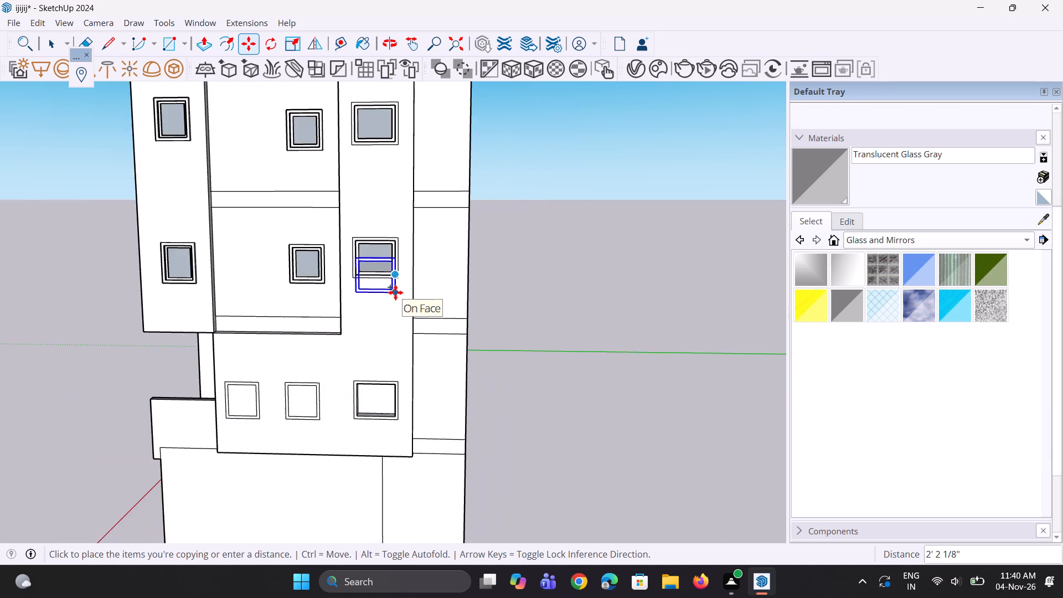
scroll(395, 292, down, 4)
scroll(393, 376, up, 6)
click(393, 376)
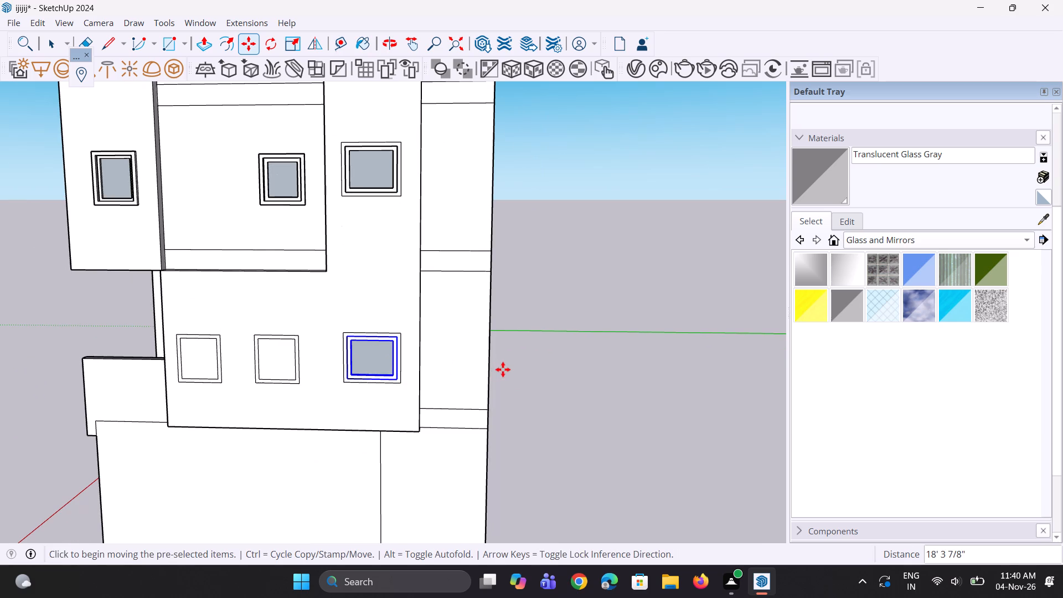
key(space)
click(503, 369)
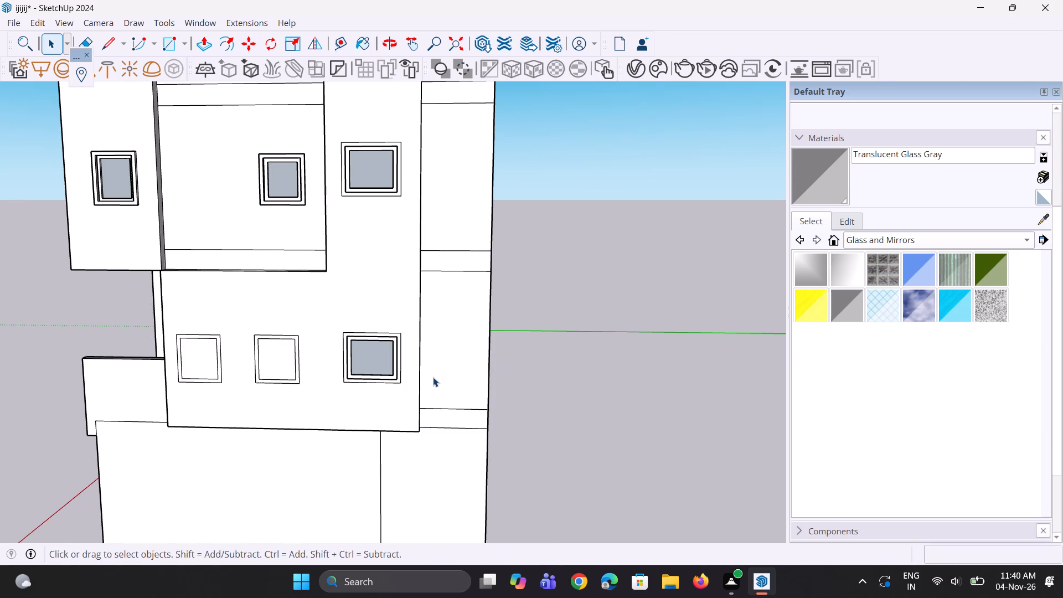
Push/pull the border face around the strip's lowest window outward 4" to form a raised surround.
scroll(430, 380, up, 5)
key(p)
scroll(422, 391, up, 3)
scroll(354, 379, up, 3)
click(354, 377)
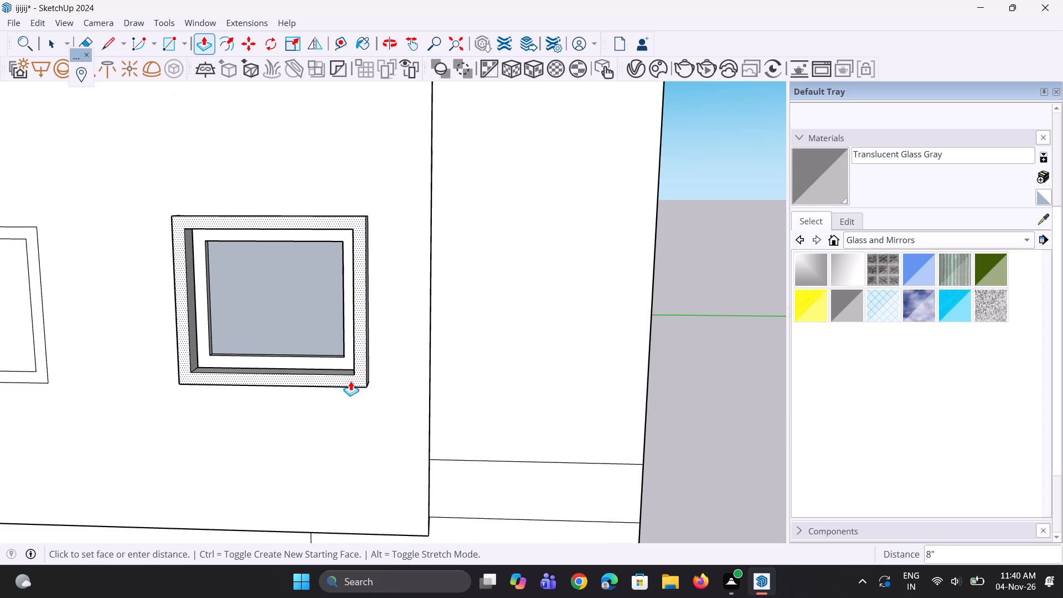
key(4)
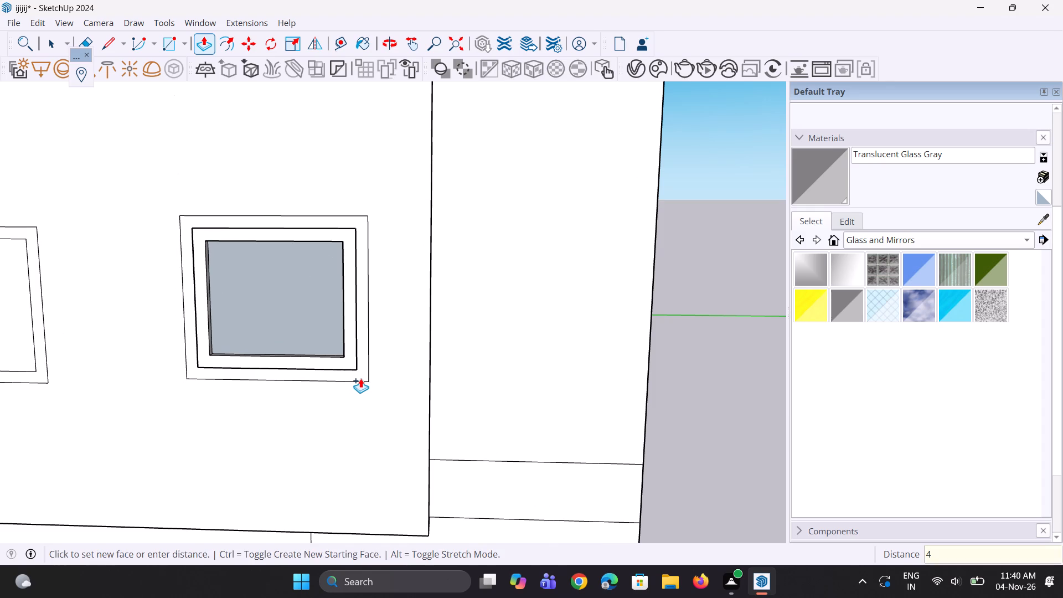
key(shift+quotedbl)
key(Return)
scroll(369, 425, down, 5)
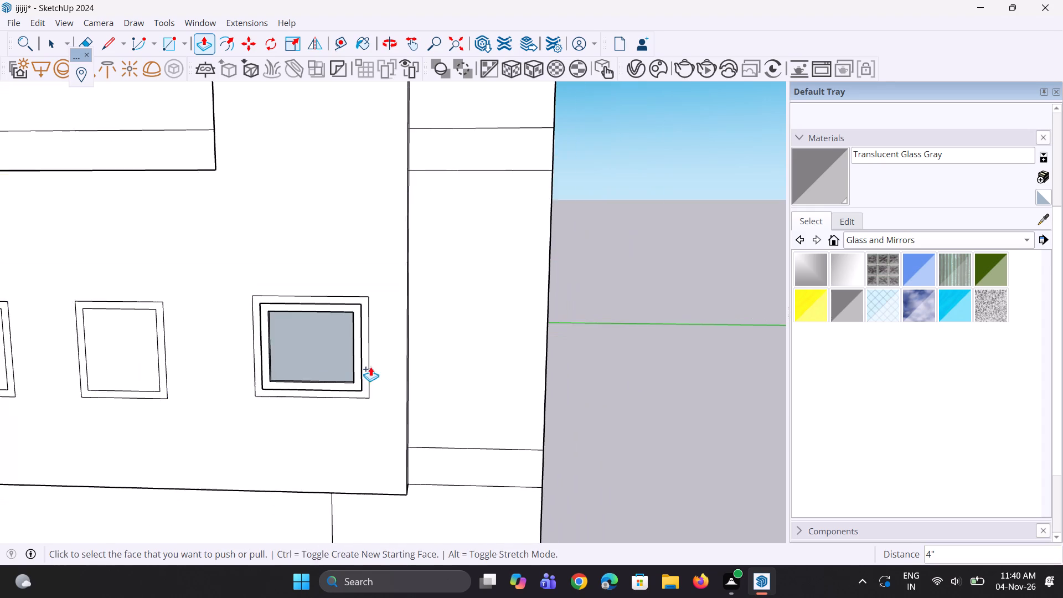
middle_drag(374, 364, 272, 382)
scroll(261, 390, up, 7)
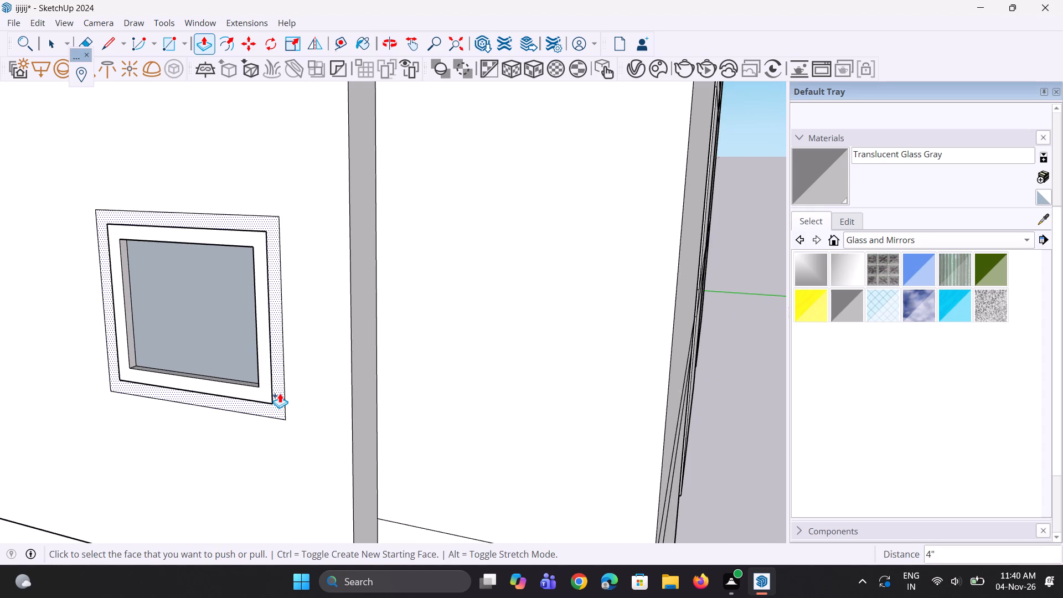
click(280, 393)
text(4")
key(Return)
Repeat the 4" outward push/pull on the border face around the strip's fourth window.
scroll(291, 445, down, 8)
scroll(332, 389, down, 4)
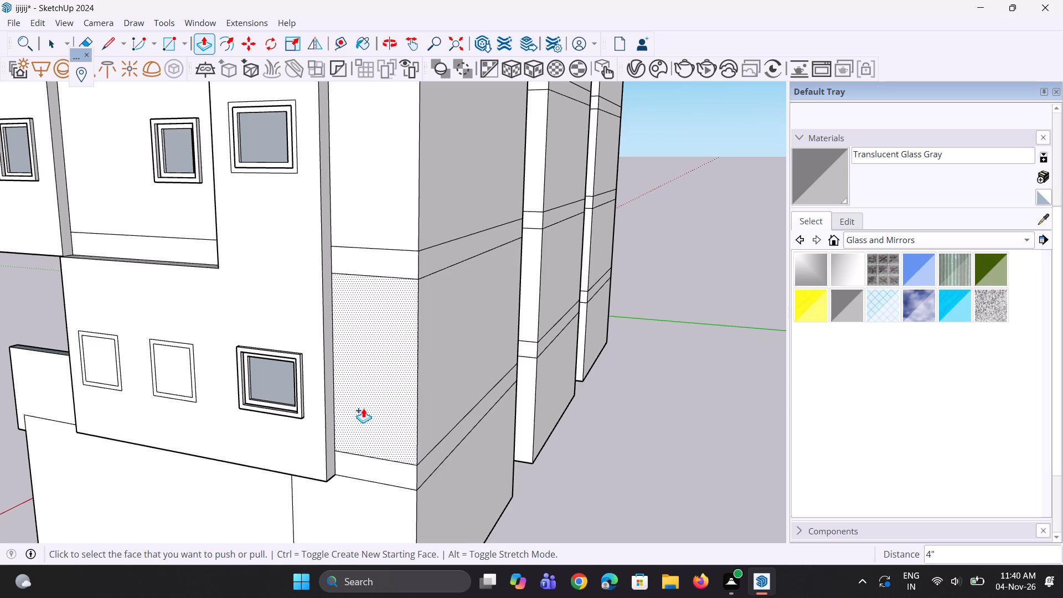
scroll(389, 395, down, 3)
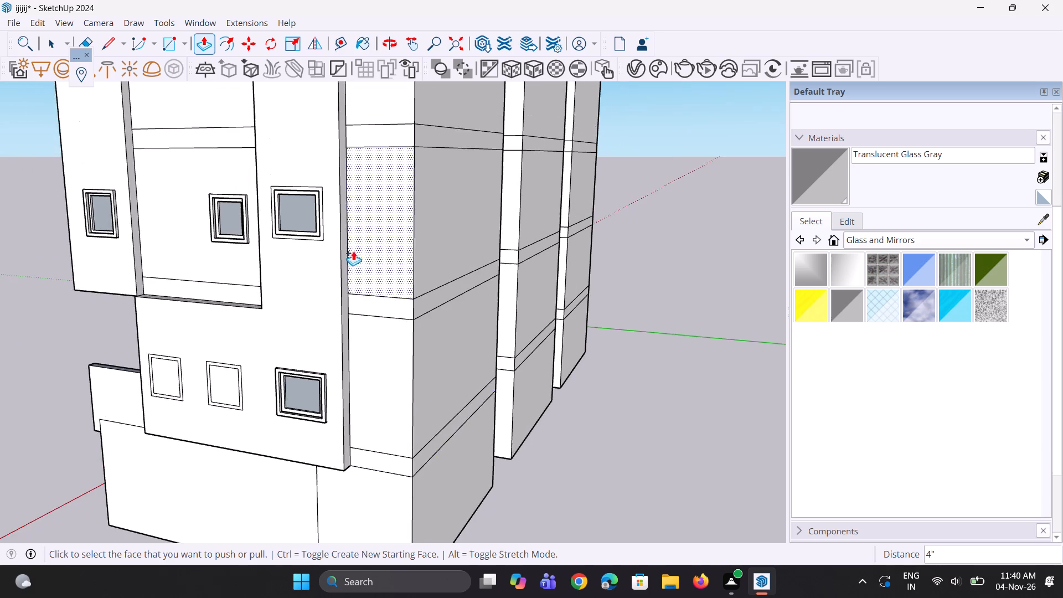
scroll(313, 225, up, 3)
scroll(326, 278, up, 6)
double_click(328, 232)
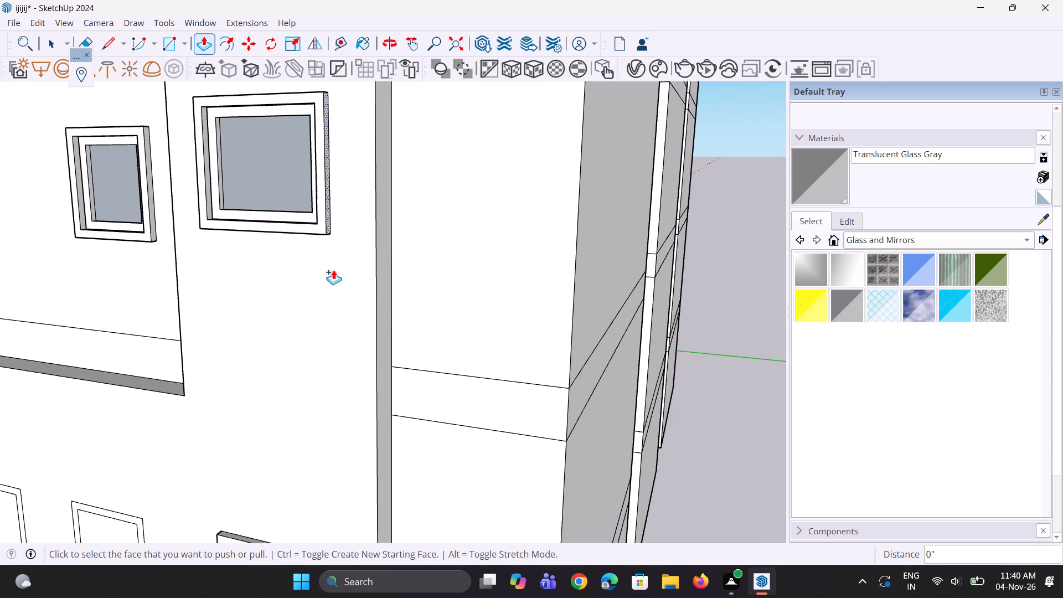
Repeat the 4" outward push/pull on the border face around the strip's third window.
scroll(396, 421, down, 17)
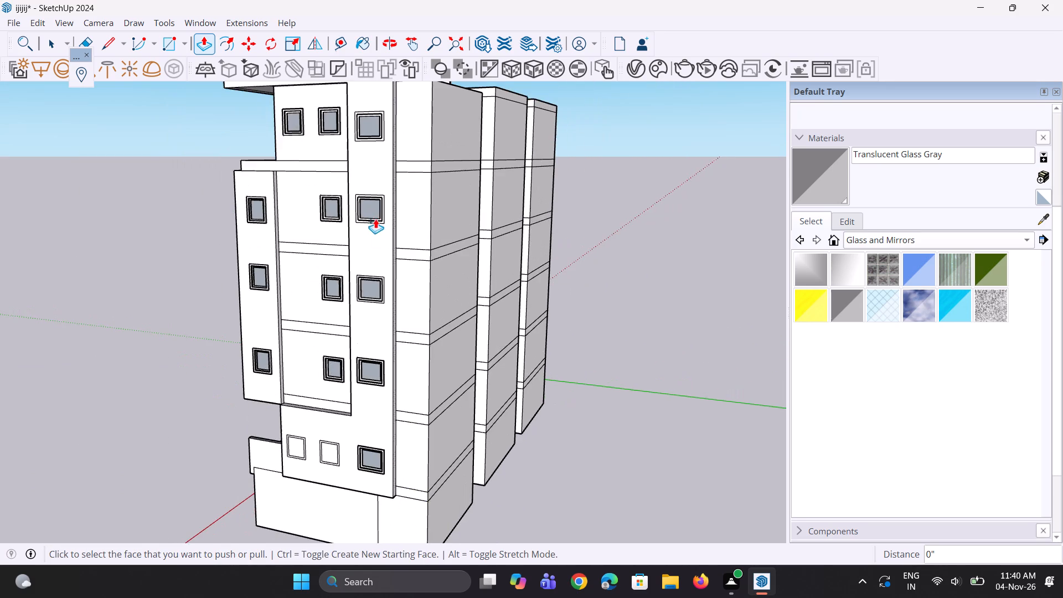
scroll(375, 218, up, 4)
scroll(350, 297, up, 12)
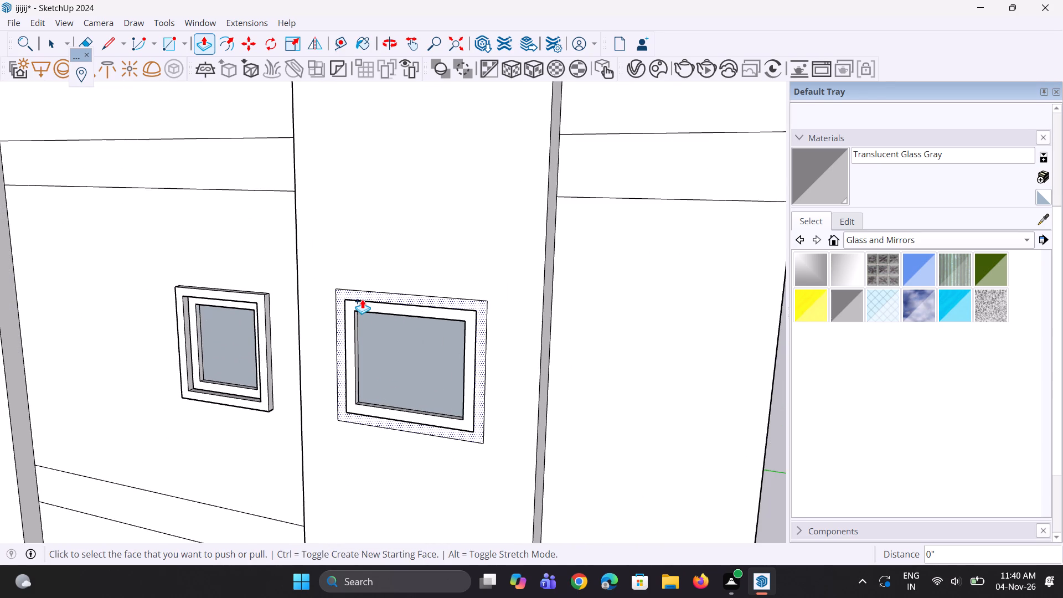
double_click(362, 299)
Repeat the 4" outward push/pull on the border face around the strip's second window.
scroll(405, 421, down, 14)
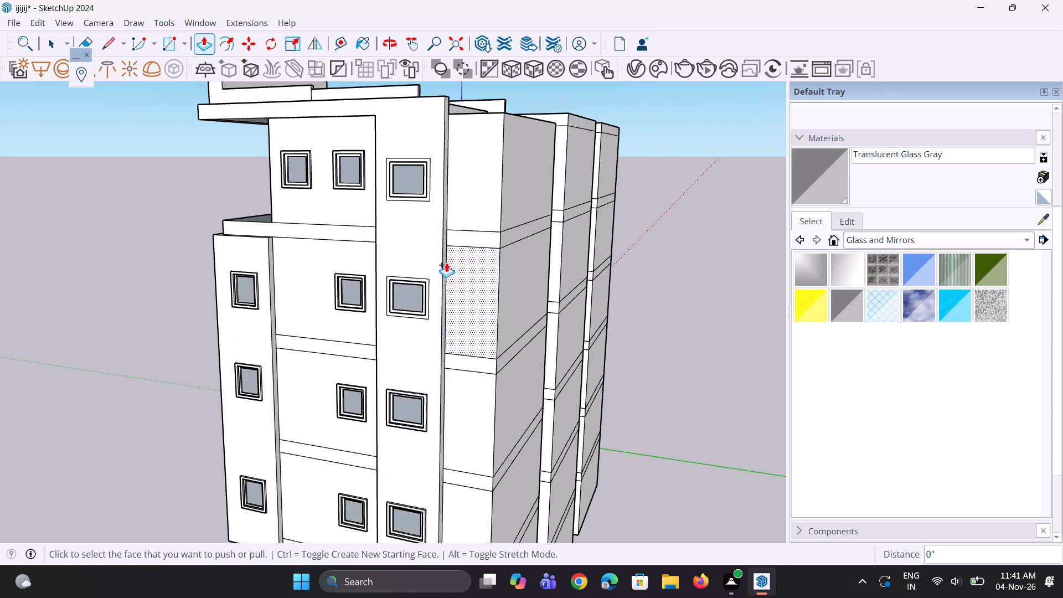
scroll(446, 262, up, 12)
double_click(418, 295)
Repeat the 4" outward push/pull on the border face around the strip's topmost window.
scroll(428, 398, down, 1)
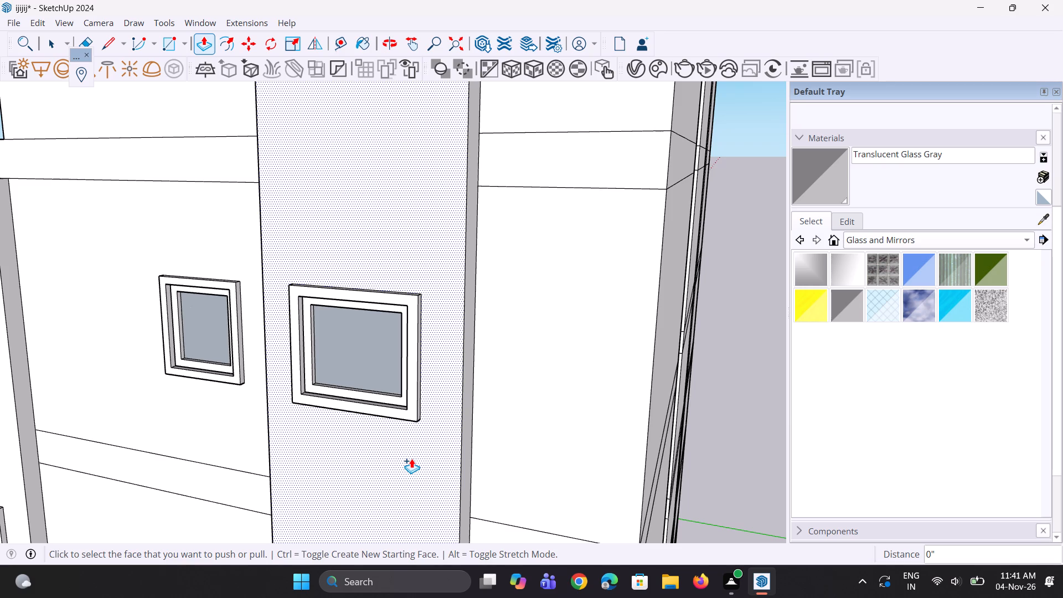
scroll(380, 438, down, 9)
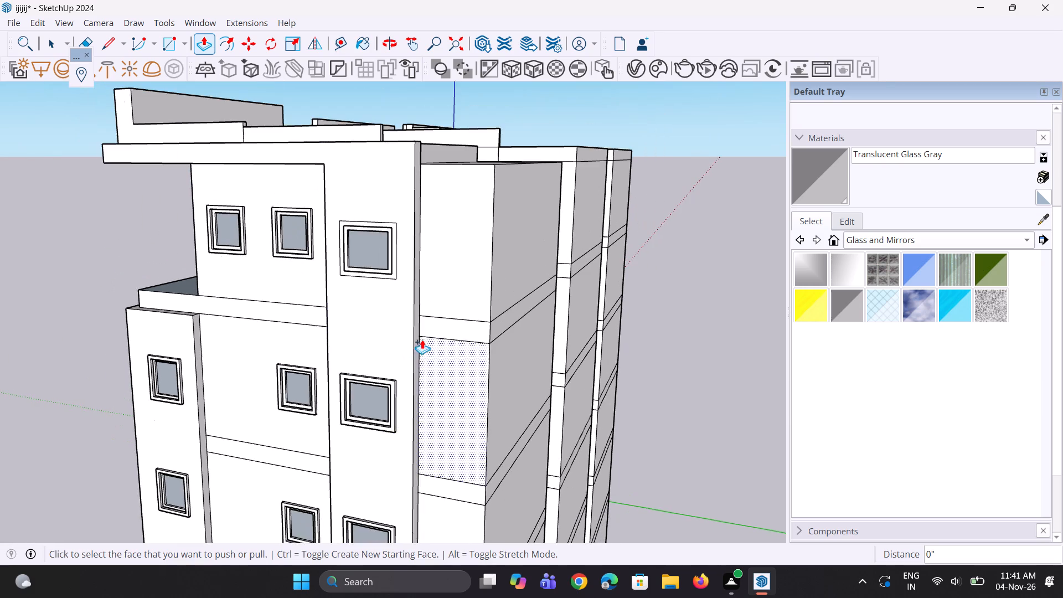
scroll(404, 315, up, 2)
scroll(377, 179, up, 4)
scroll(394, 233, up, 3)
double_click(394, 238)
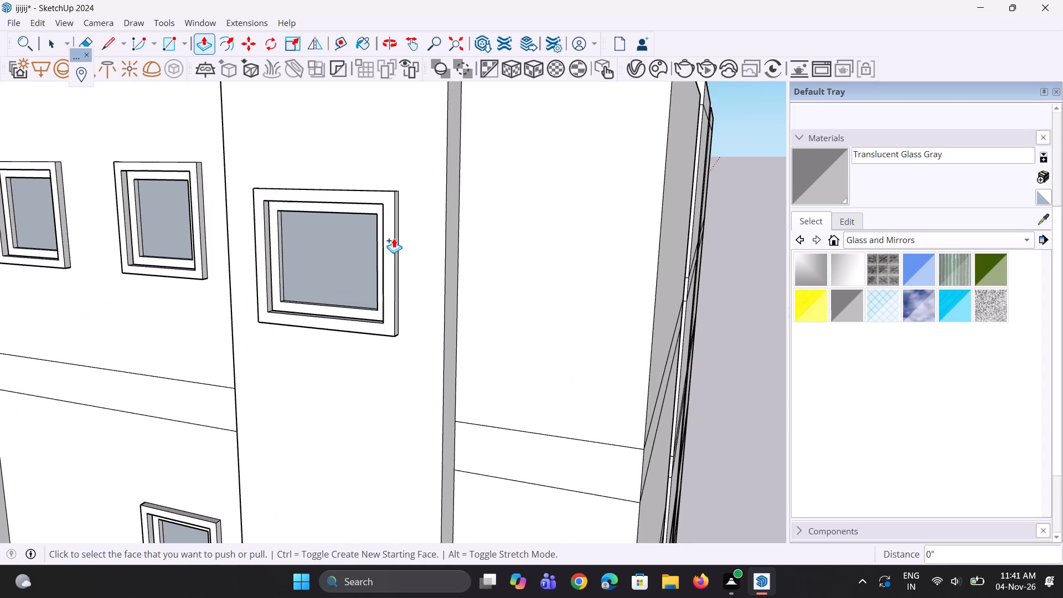
Push/pull the raised surround face of the strip's topmost window by another 1".
scroll(396, 264, up, 2)
click(391, 254)
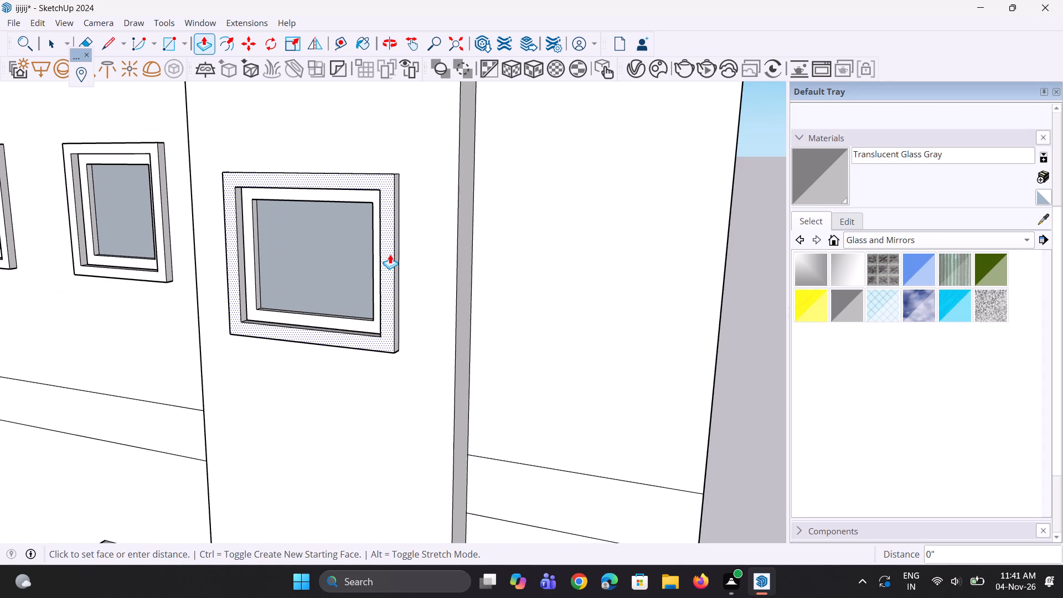
text(1")
key(Return)
Repeat the 1" push/pull on the raised surround face of the strip's second window.
scroll(389, 251, down, 14)
scroll(375, 515, up, 5)
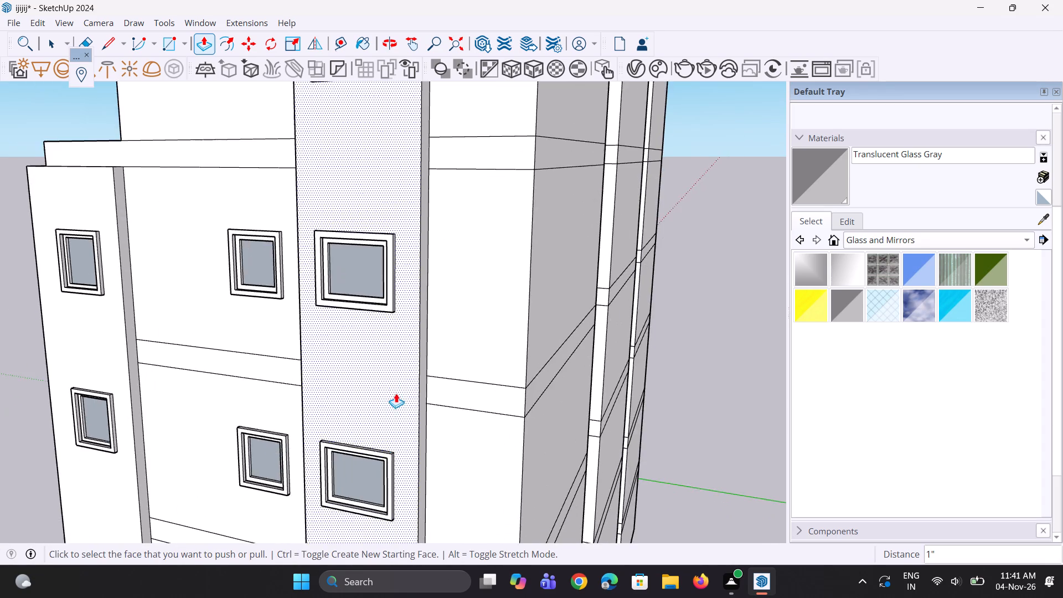
scroll(393, 339, up, 8)
double_click(383, 280)
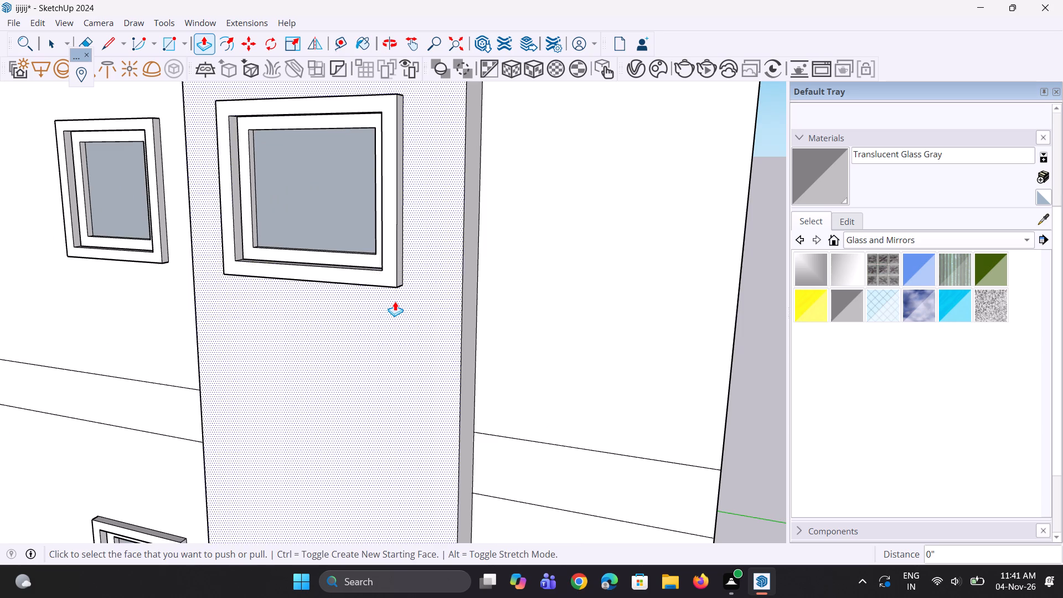
Repeat the 1" push/pull on the raised surround face of the strip's third window.
scroll(395, 301, down, 14)
scroll(396, 436, up, 7)
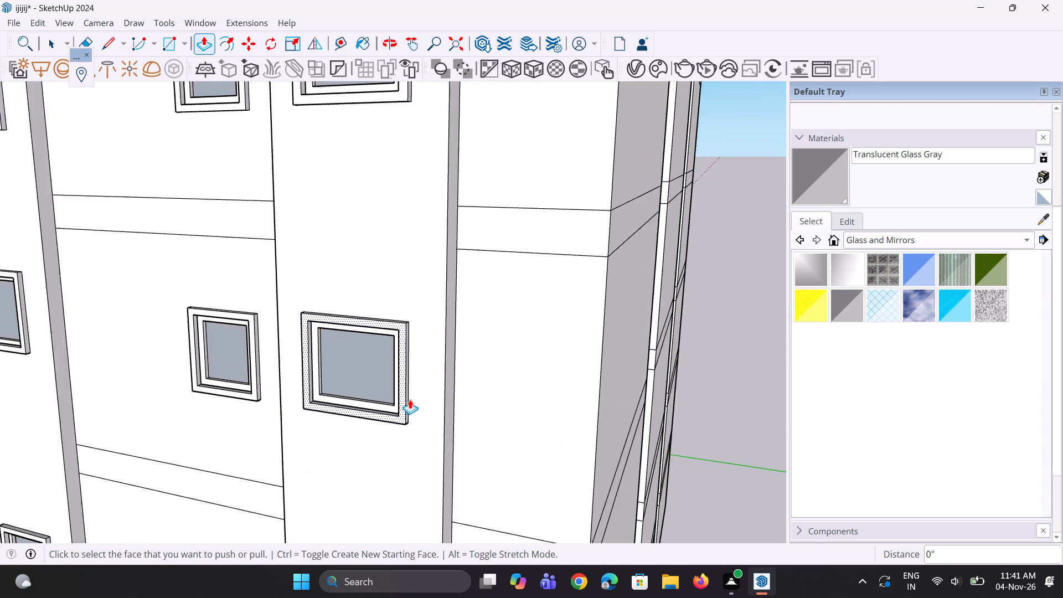
scroll(410, 399, up, 4)
double_click(399, 416)
Repeat the 1" push/pull on the raised surround face of the strip's fourth window.
scroll(398, 353, down, 4)
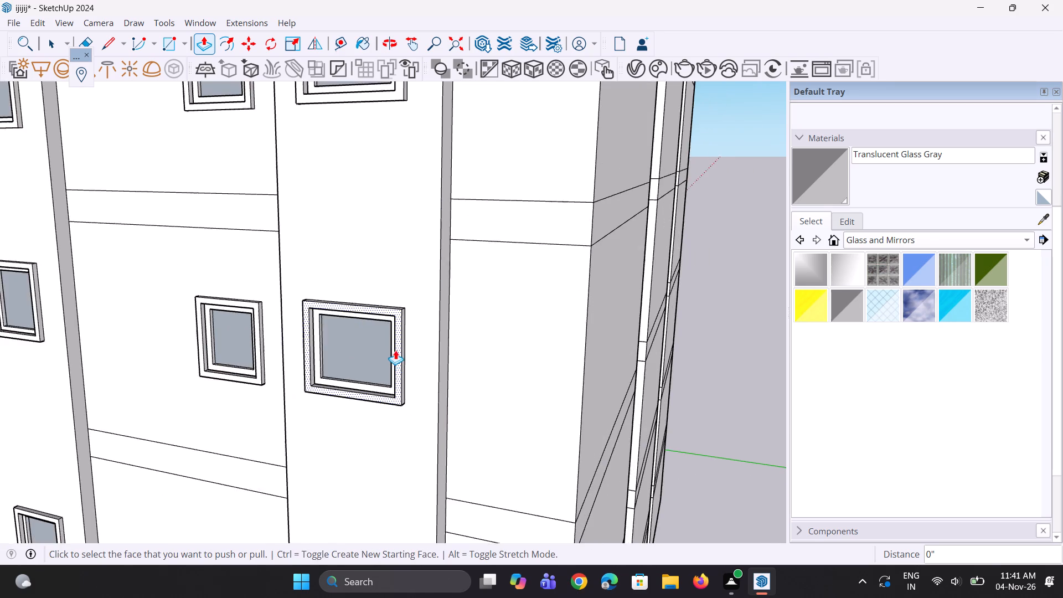
scroll(392, 344, down, 10)
scroll(386, 503, up, 13)
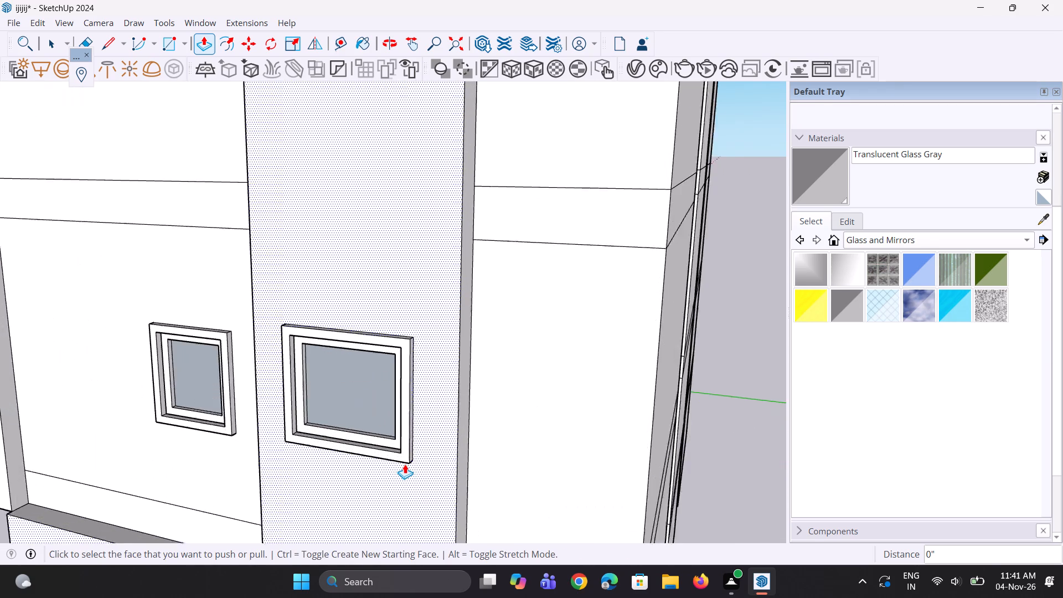
double_click(406, 460)
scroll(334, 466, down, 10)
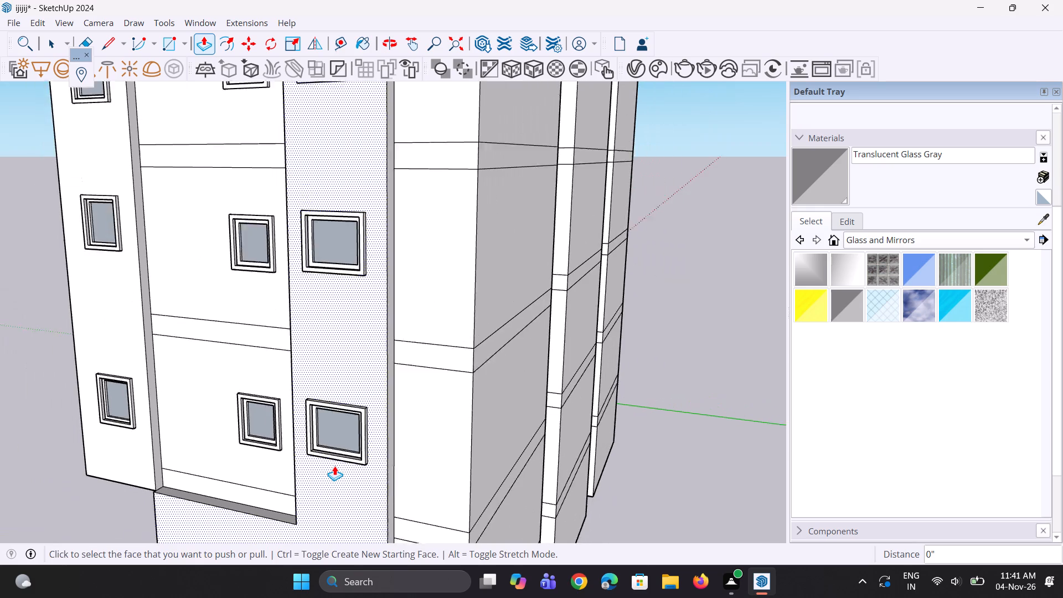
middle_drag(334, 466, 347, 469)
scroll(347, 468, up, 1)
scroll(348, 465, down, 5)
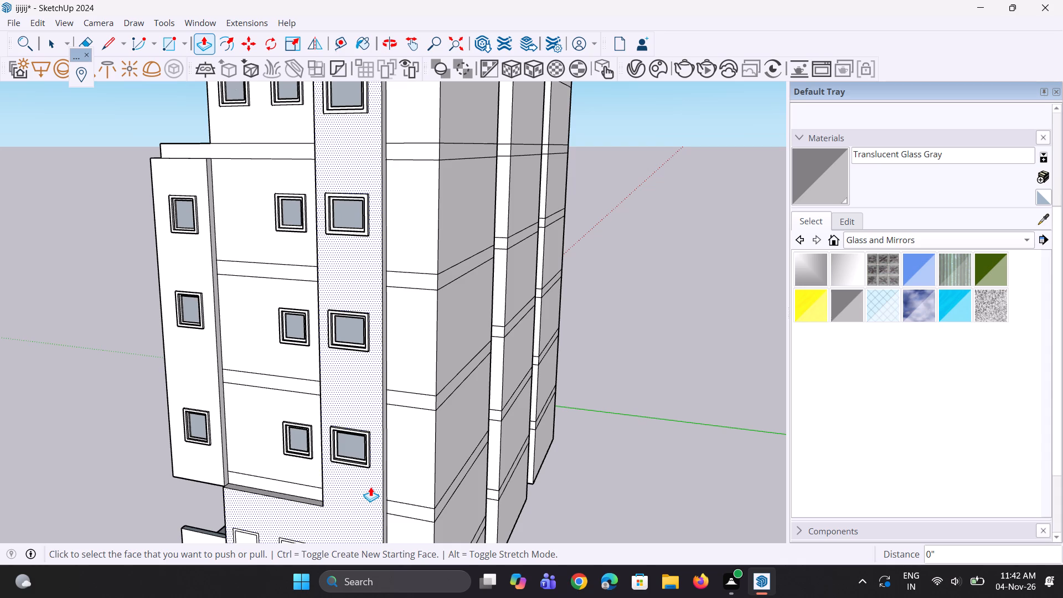
Copy the inner pane face of the bottom floor's middle window into the empty space beside the tower.
key(space)
key(space)
scroll(414, 510, down, 9)
scroll(471, 537, down, 2)
middle_drag(443, 588, 457, 509)
scroll(493, 422, down, 3)
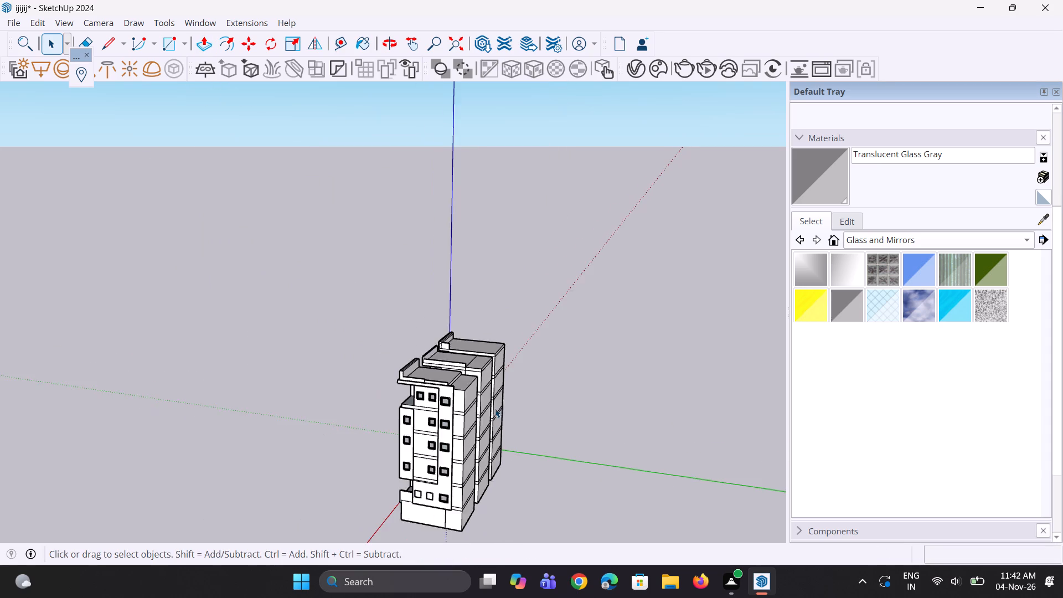
scroll(495, 408, down, 6)
middle_drag(473, 493, 522, 426)
scroll(487, 436, up, 15)
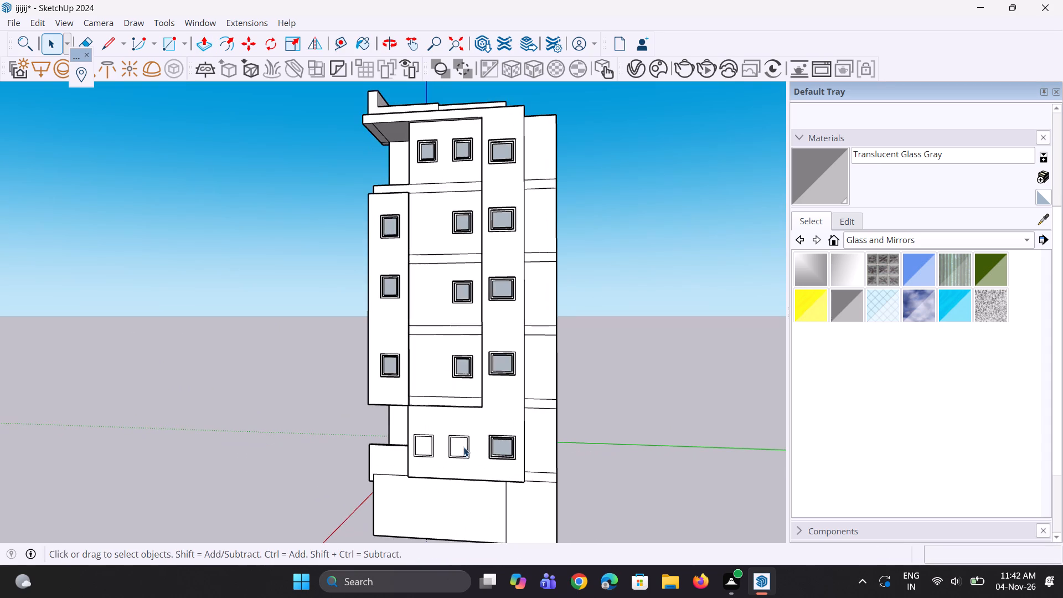
click(463, 447)
scroll(394, 435, down, 5)
scroll(439, 461, up, 10)
key(m)
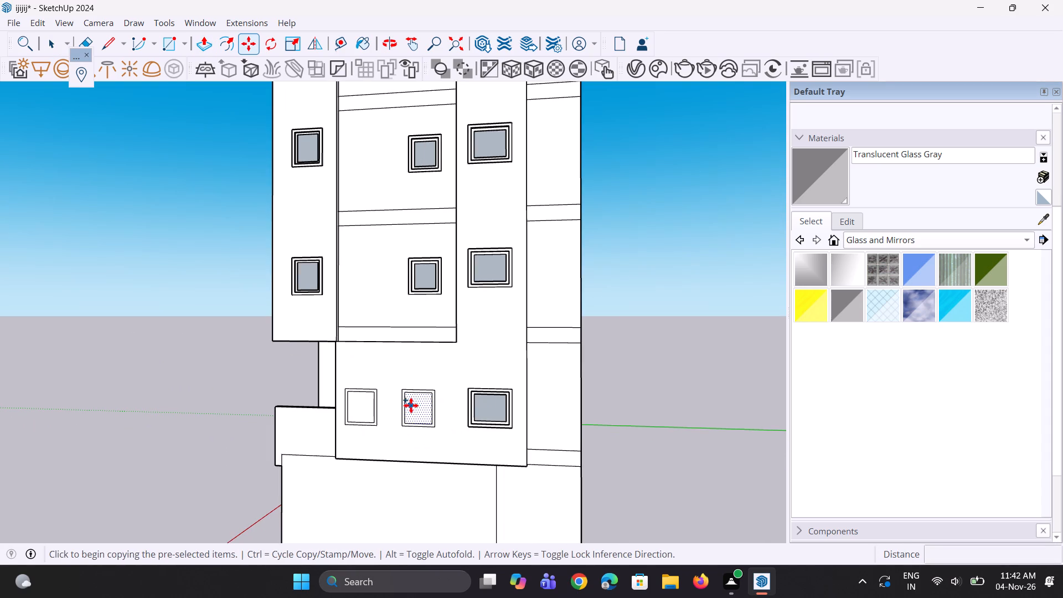
click(411, 405)
click(664, 413)
key(space)
Push/pull the copied window face by 3" to form a panel.
scroll(667, 427, up, 3)
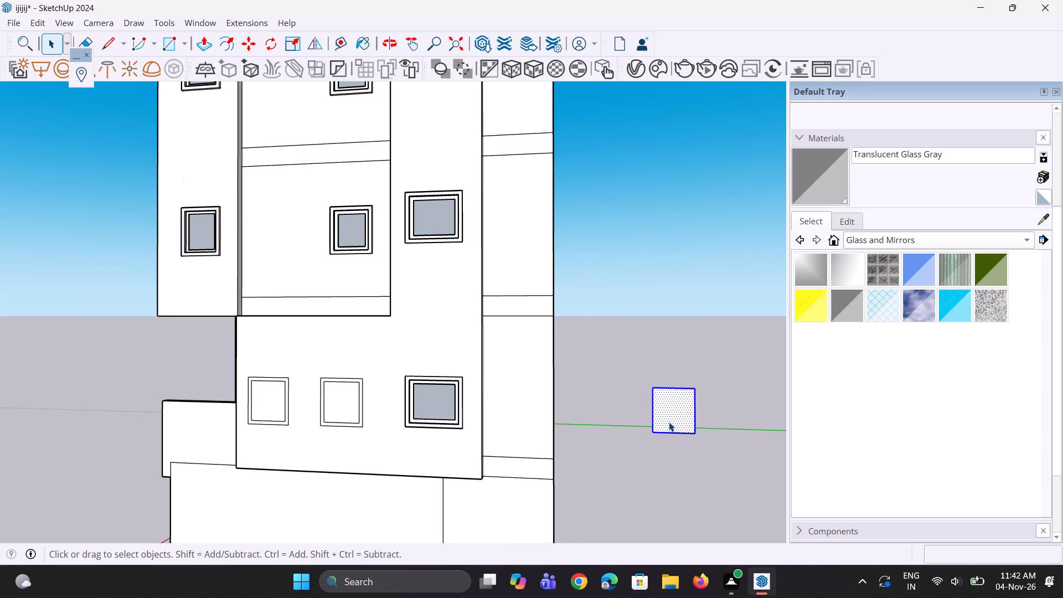
key(p)
scroll(669, 422, up, 2)
click(670, 410)
text(3")
key(Return)
key(space)
Offset the panel's front face inward by the previous offset distance to outline a frame.
key(space)
key(f)
scroll(661, 407, up, 2)
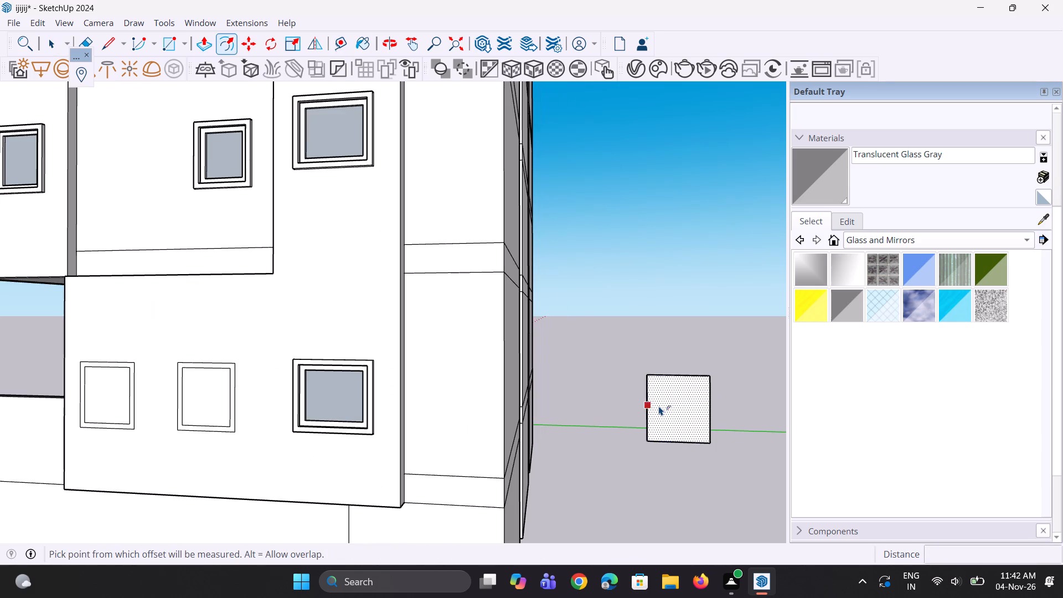
double_click(659, 406)
scroll(659, 406, up, 1)
key(space)
key(space)
scroll(659, 406, up, 2)
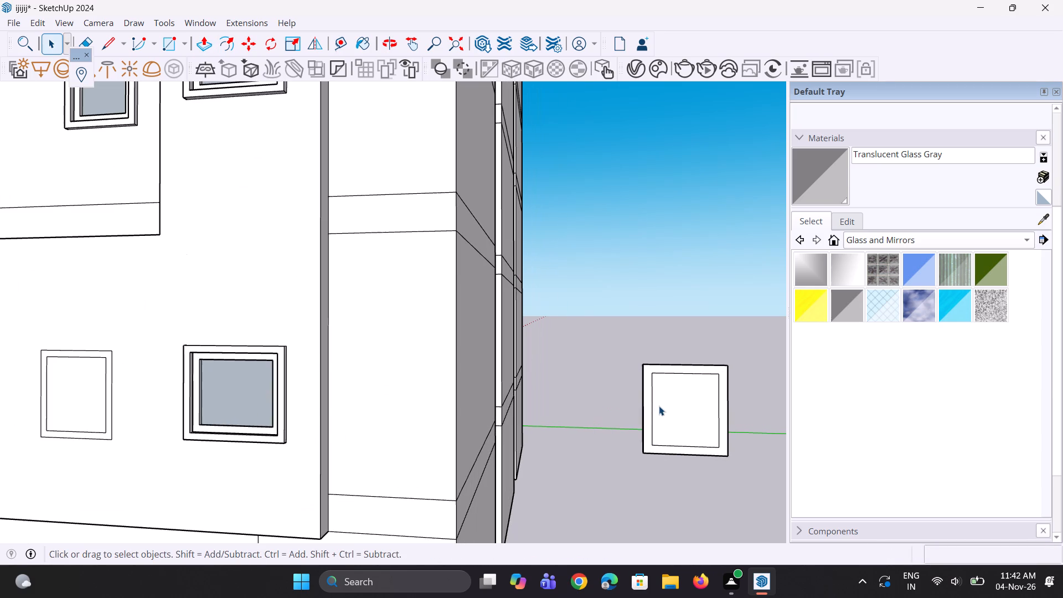
Push/pull the panel's frame border outward by 3".
key(p)
scroll(655, 451, up, 2)
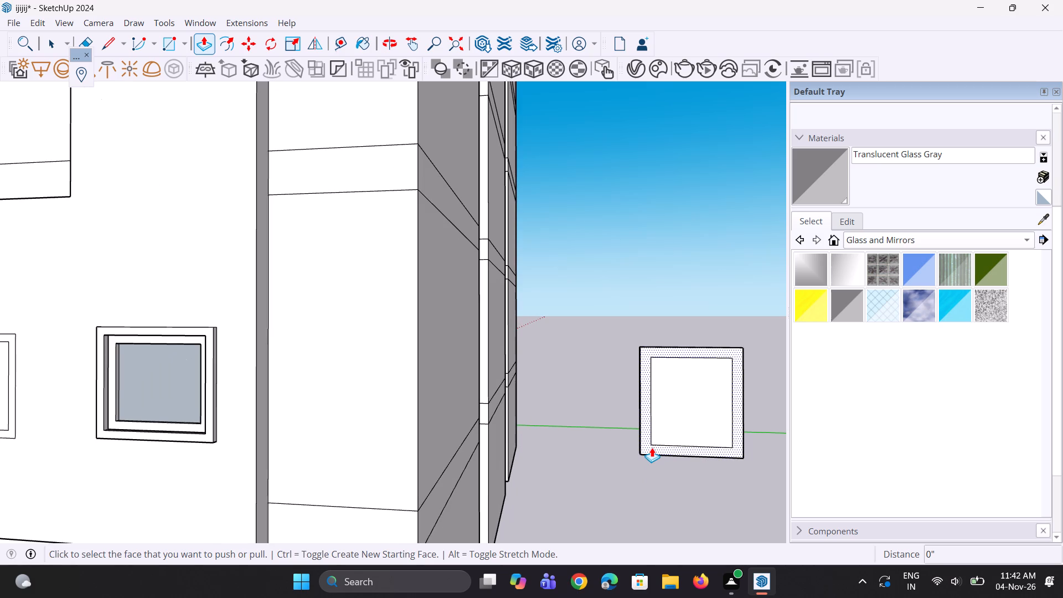
click(652, 447)
key(3)
key(shift+quotedbl)
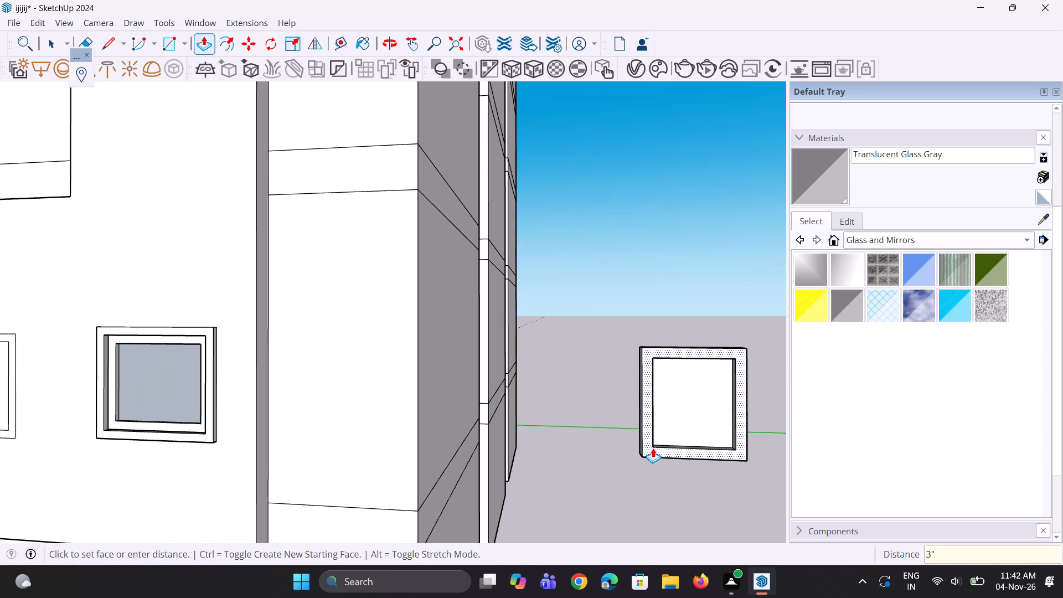
key(Return)
key(space)
Paint the panel's inner face with Translucent Glass Gray.
key(space)
click(820, 182)
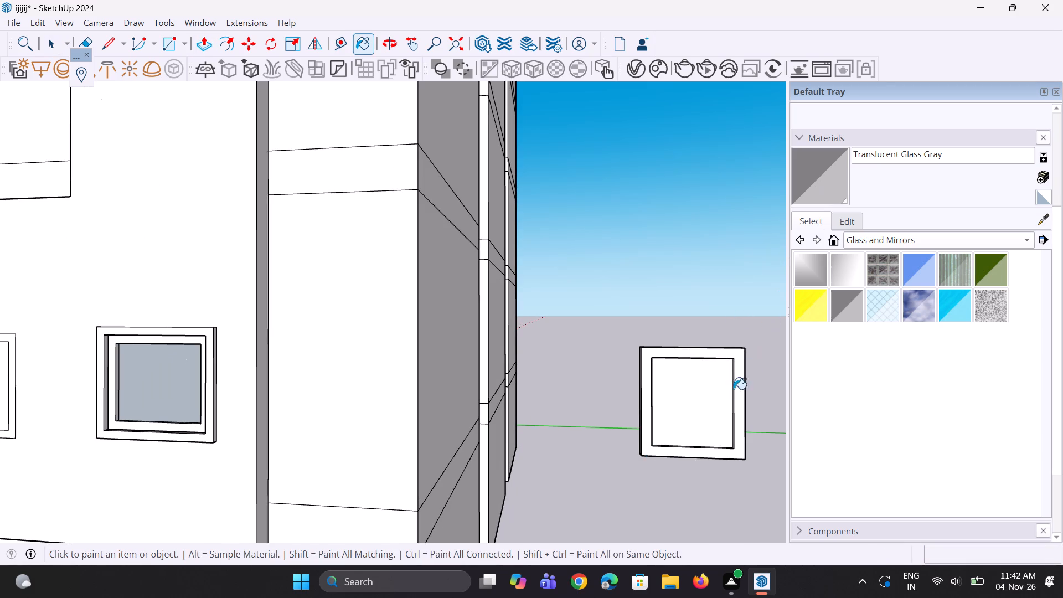
click(725, 397)
scroll(712, 398, down, 16)
key(space)
key(space)
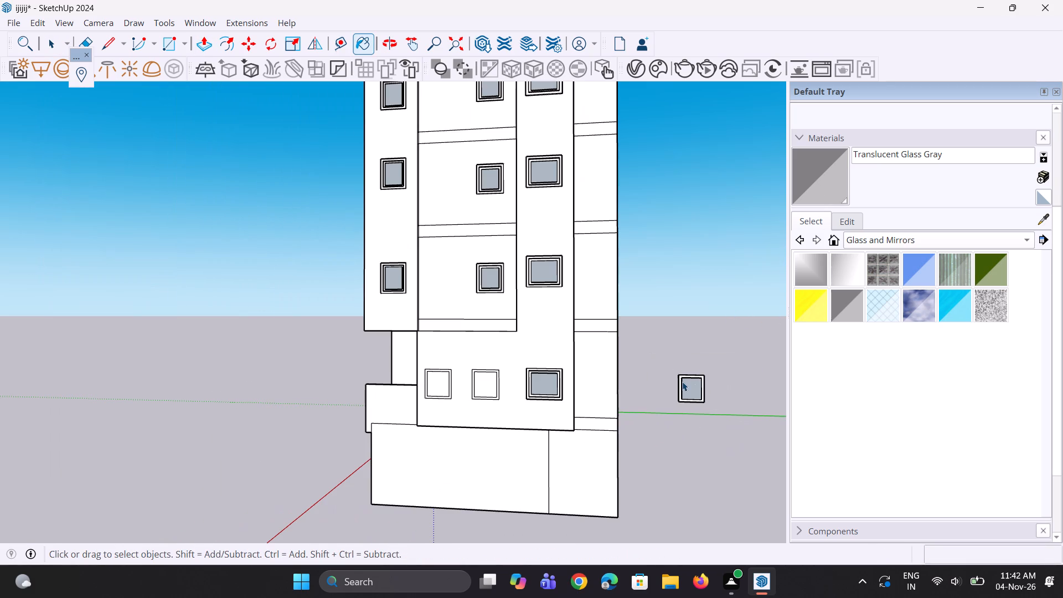
Group all the geometry of the detached glazed window panel.
drag(665, 351, 731, 436)
right_click(685, 375)
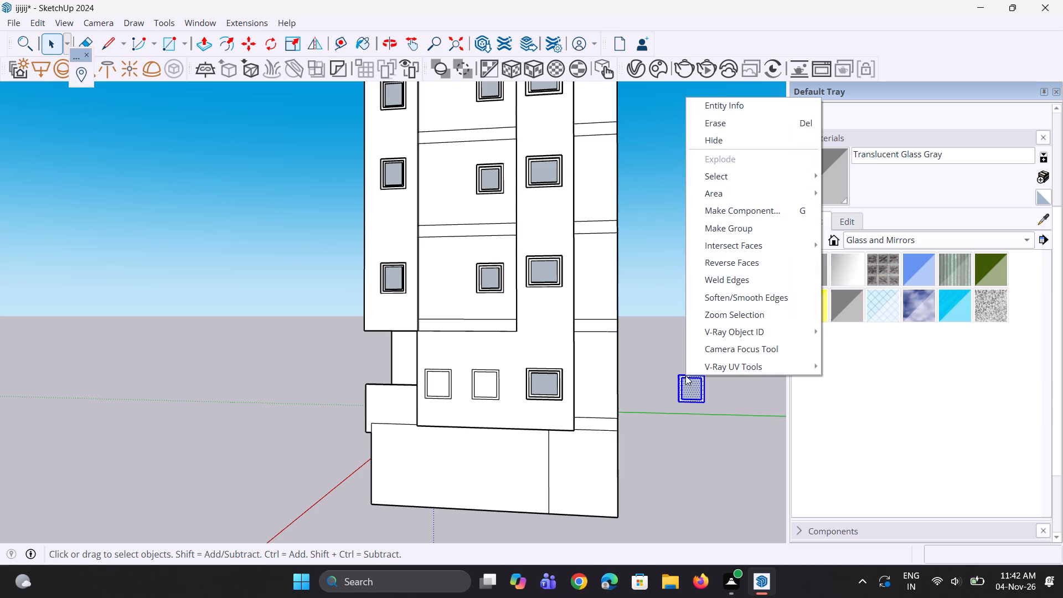
click(724, 233)
scroll(721, 413, up, 2)
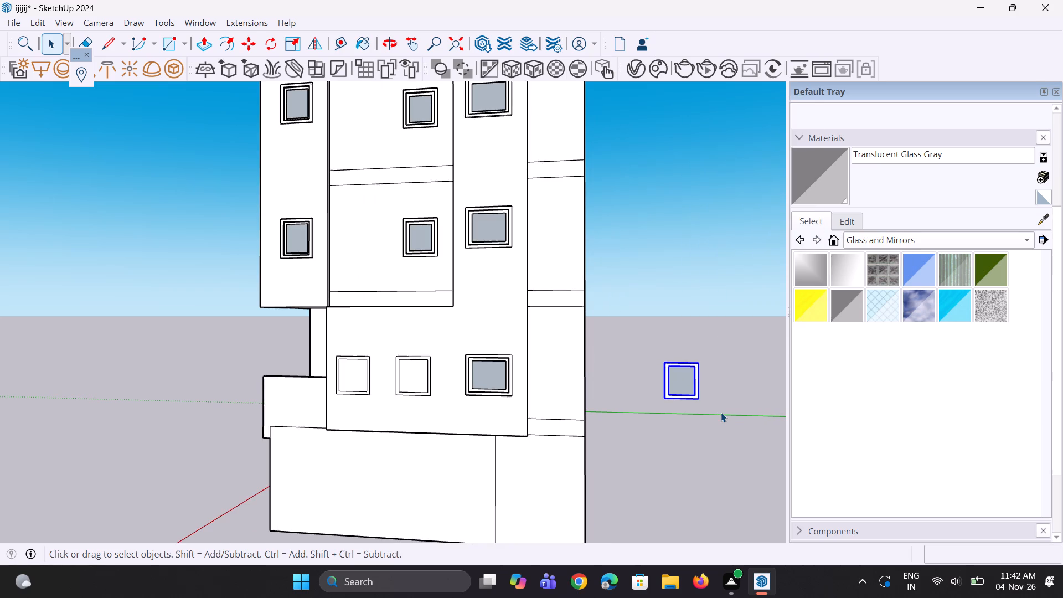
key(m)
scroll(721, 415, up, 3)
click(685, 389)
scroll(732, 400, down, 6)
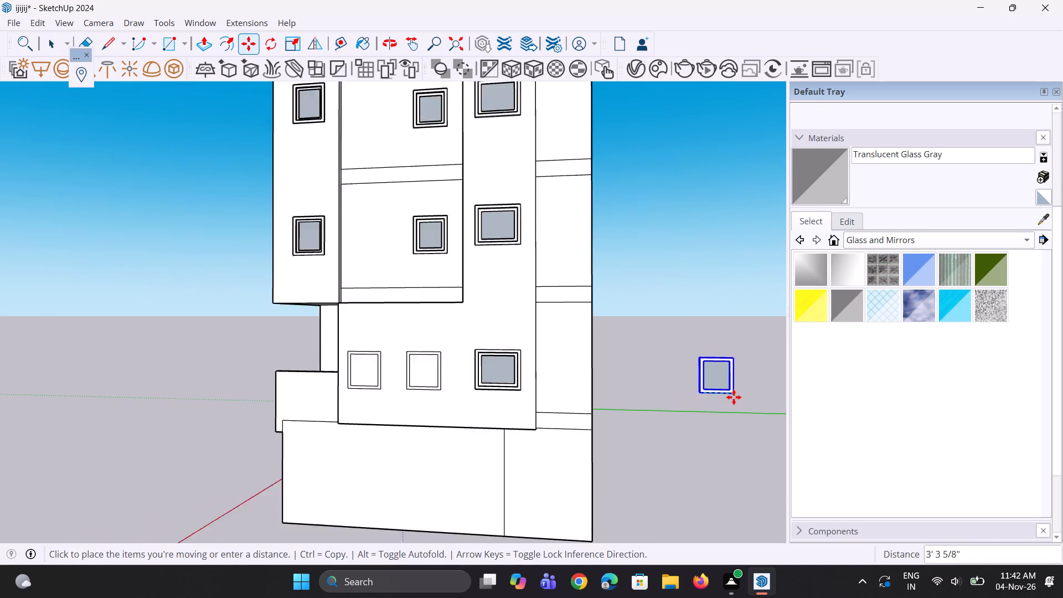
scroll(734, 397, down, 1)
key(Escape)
Push the bottom floor's middle window face inward about 2' 8 13/16", and push/pull the recessed face by about 1' 10 9/16".
key(p)
scroll(510, 381, up, 1)
middle_drag(509, 380, 502, 421)
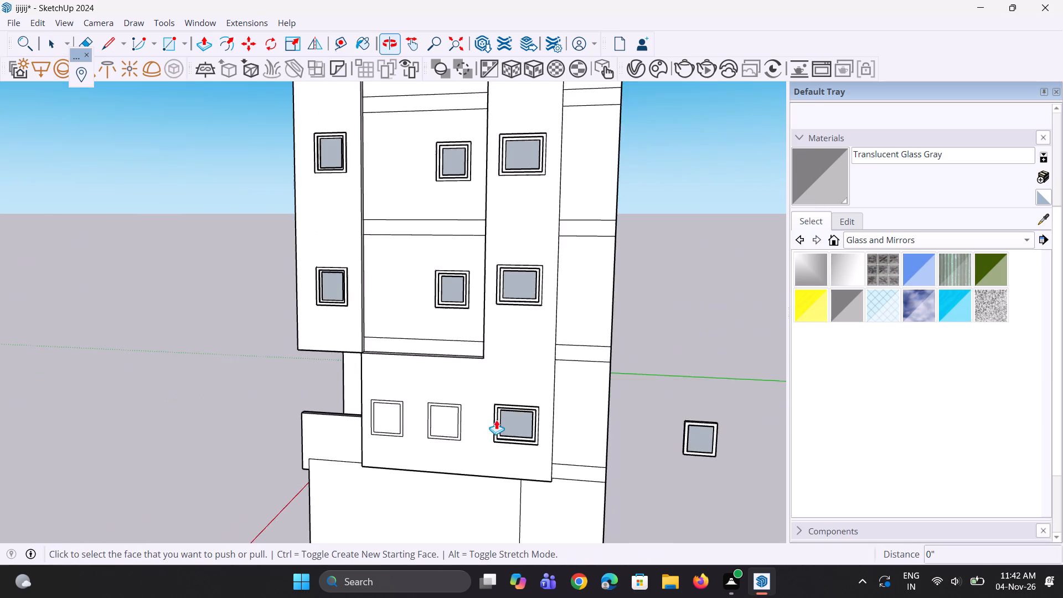
scroll(448, 417, up, 6)
click(442, 423)
click(445, 411)
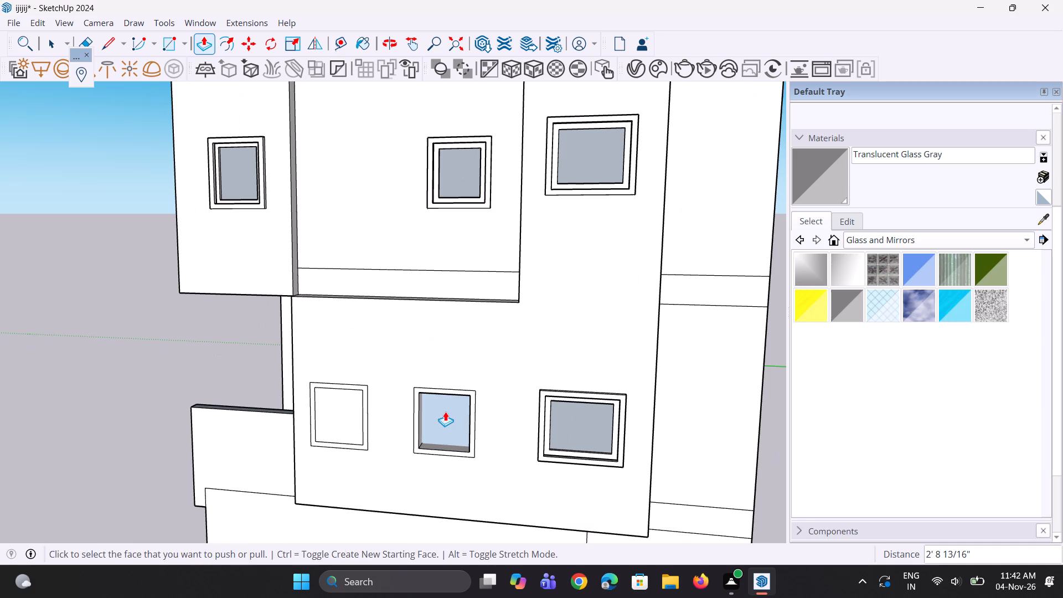
scroll(449, 436, up, 3)
click(449, 431)
click(453, 420)
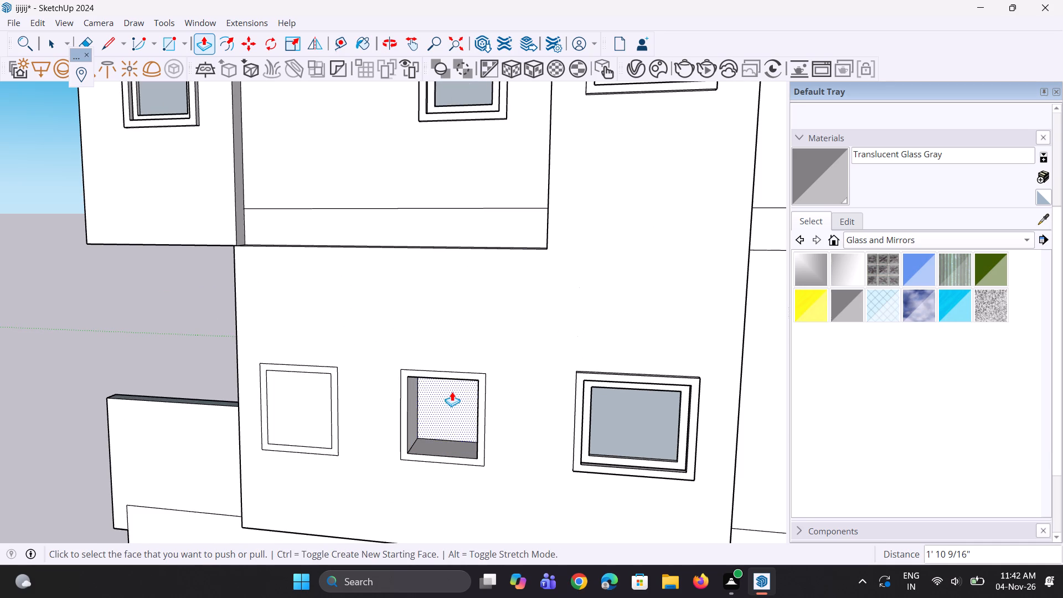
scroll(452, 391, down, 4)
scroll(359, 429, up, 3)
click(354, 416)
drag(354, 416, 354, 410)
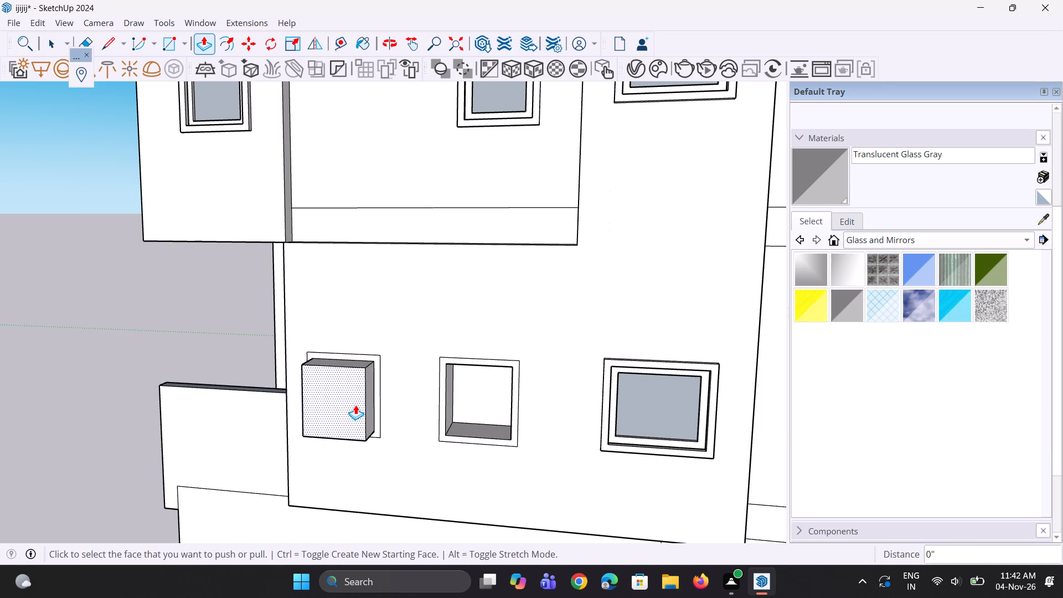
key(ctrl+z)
Push the inner face of the bottom floor's leftmost window inward 2' 8 13/16", referencing the back of the neighbouring middle opening.
click(357, 402)
click(485, 404)
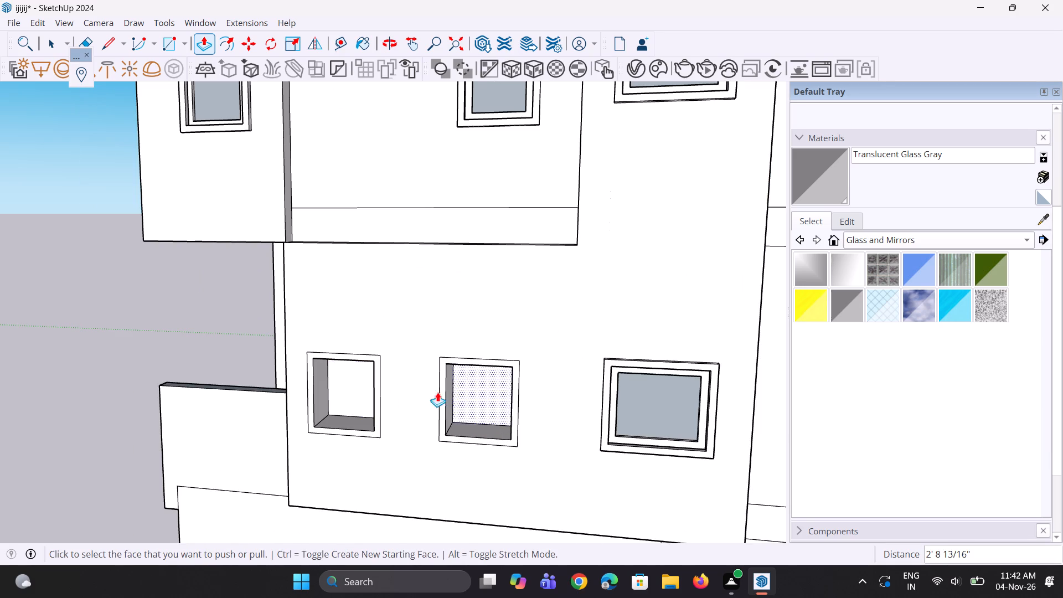
scroll(253, 349, down, 4)
scroll(361, 323, down, 5)
key(space)
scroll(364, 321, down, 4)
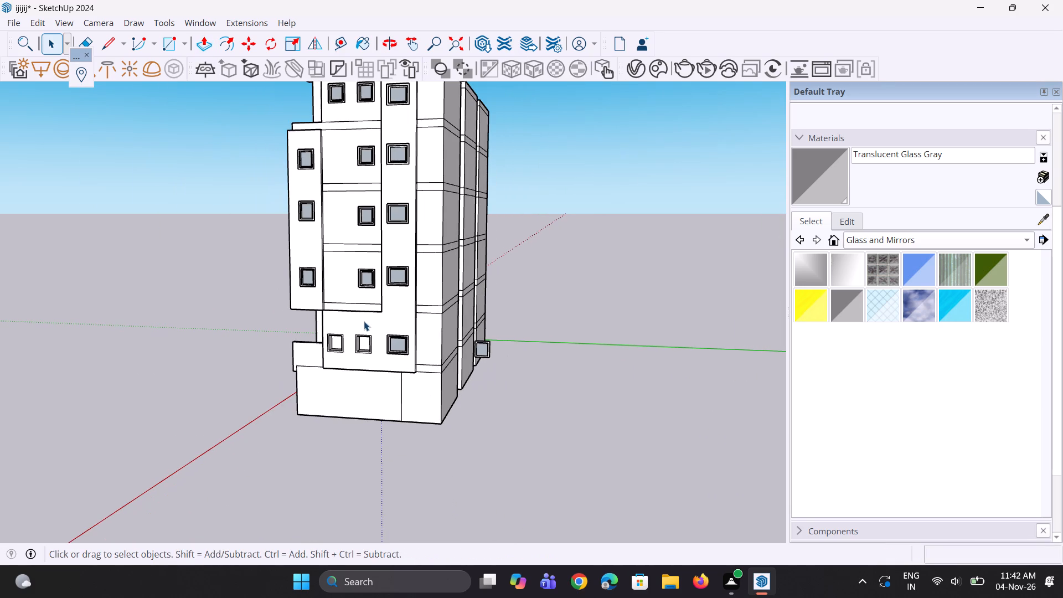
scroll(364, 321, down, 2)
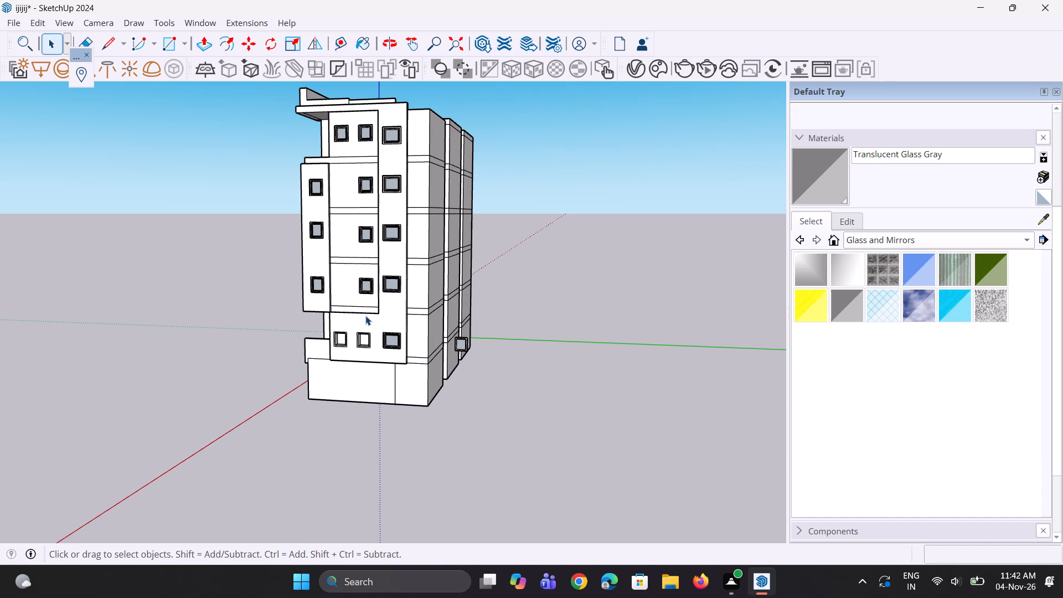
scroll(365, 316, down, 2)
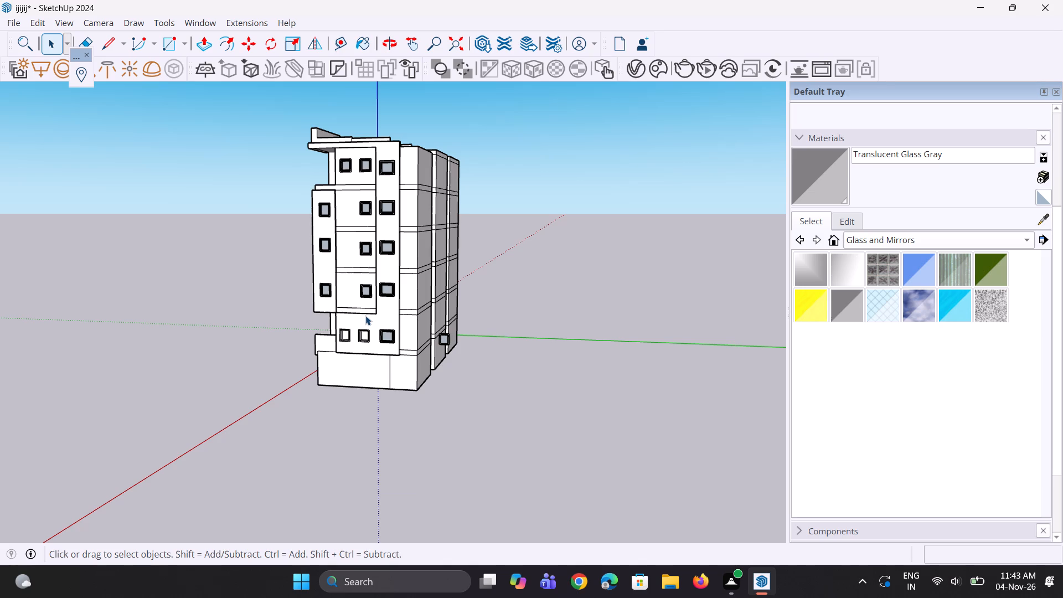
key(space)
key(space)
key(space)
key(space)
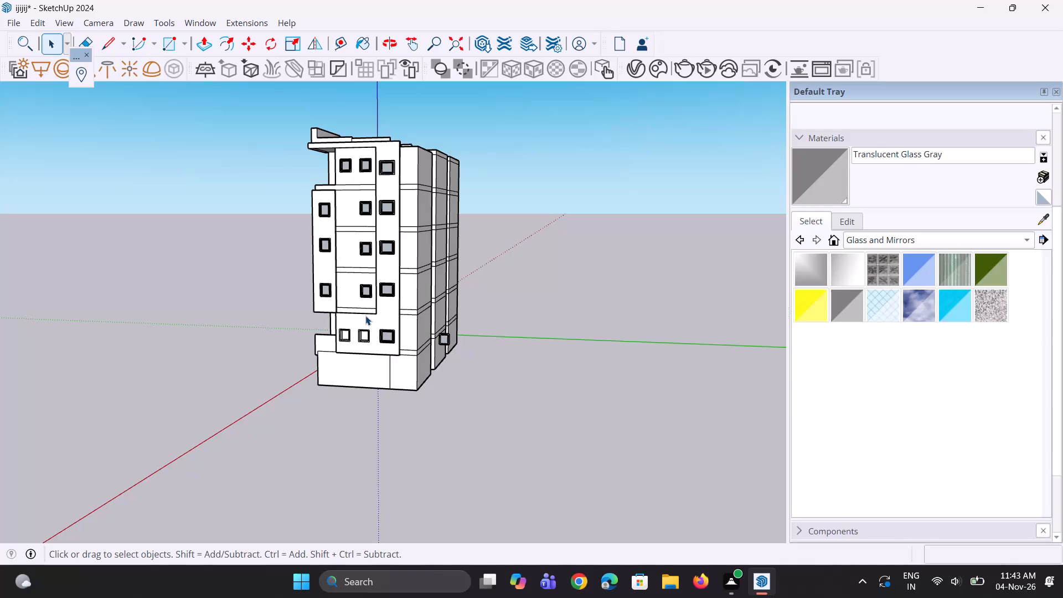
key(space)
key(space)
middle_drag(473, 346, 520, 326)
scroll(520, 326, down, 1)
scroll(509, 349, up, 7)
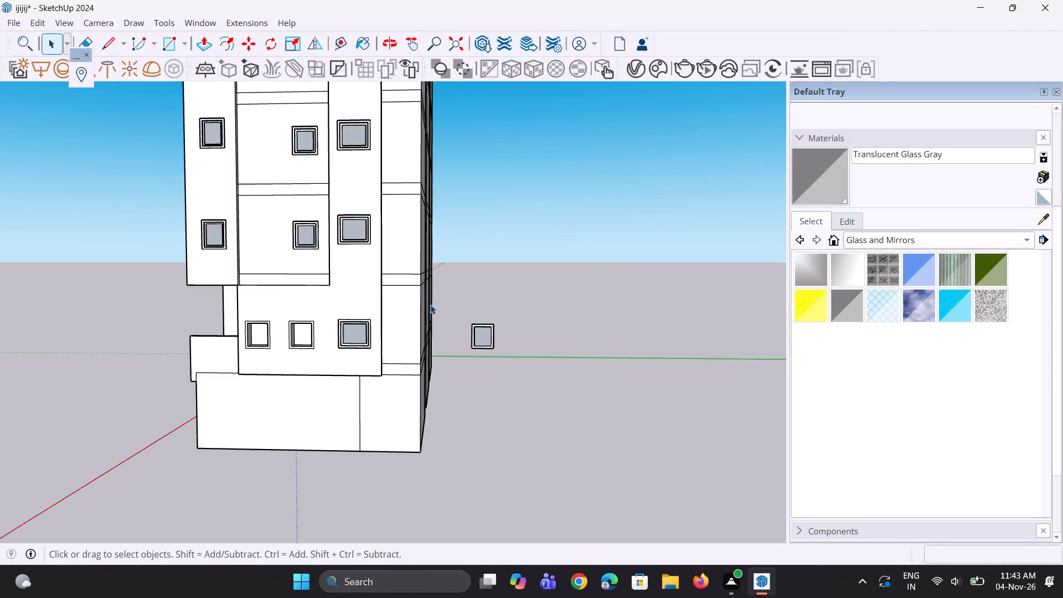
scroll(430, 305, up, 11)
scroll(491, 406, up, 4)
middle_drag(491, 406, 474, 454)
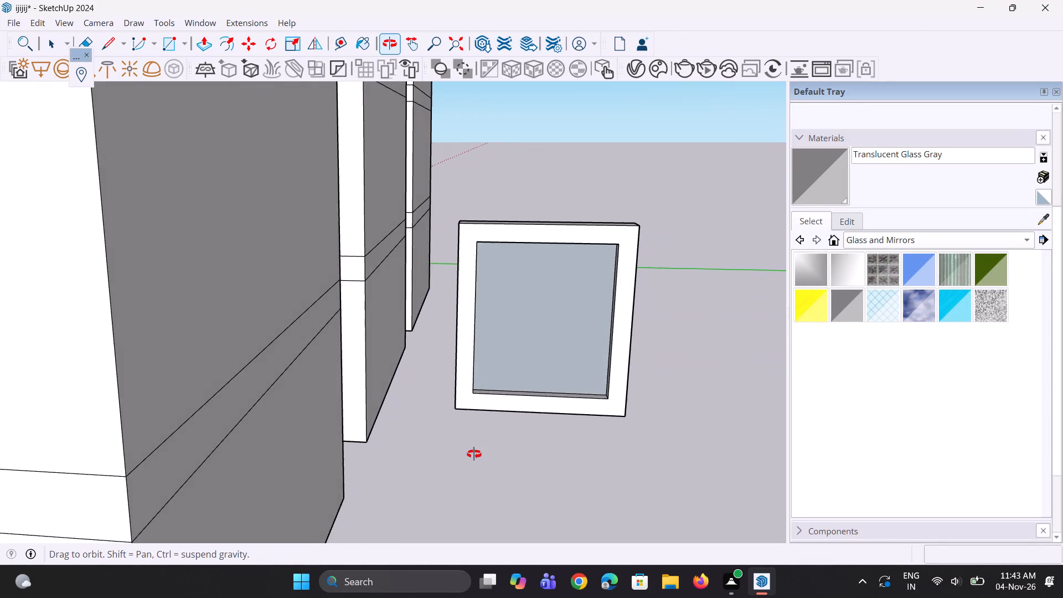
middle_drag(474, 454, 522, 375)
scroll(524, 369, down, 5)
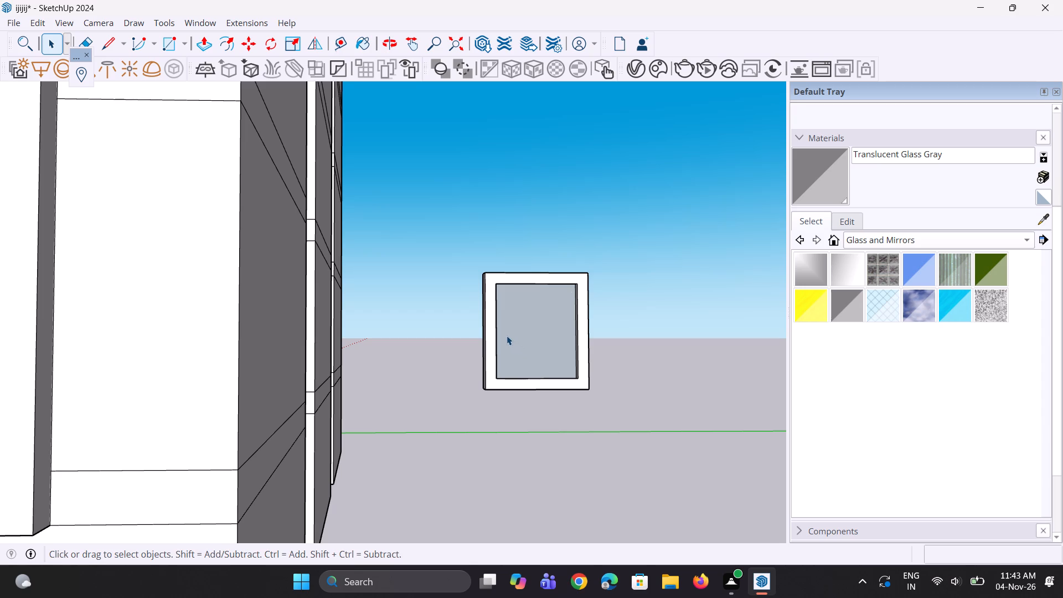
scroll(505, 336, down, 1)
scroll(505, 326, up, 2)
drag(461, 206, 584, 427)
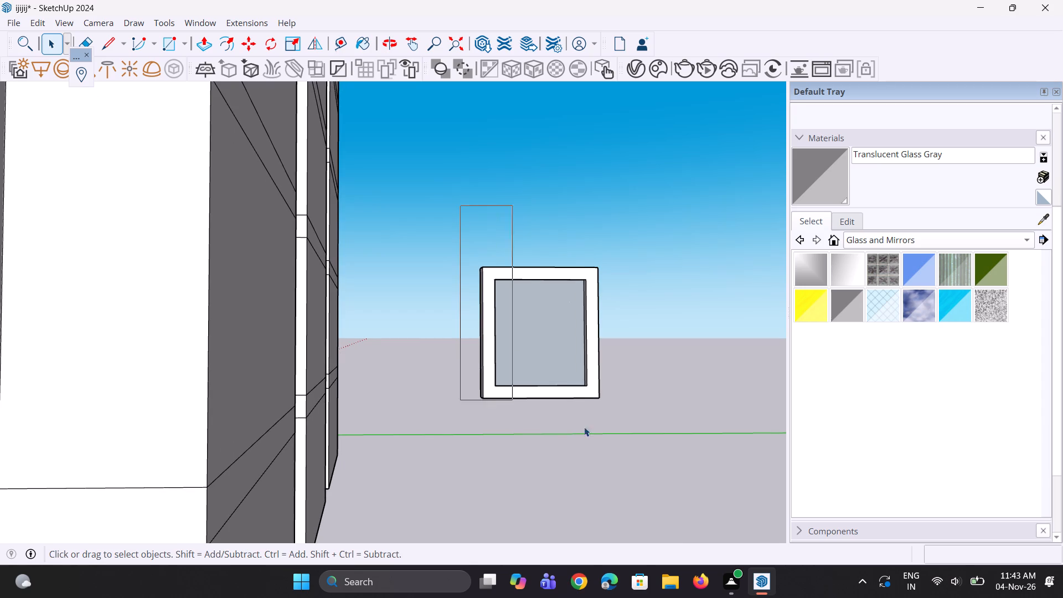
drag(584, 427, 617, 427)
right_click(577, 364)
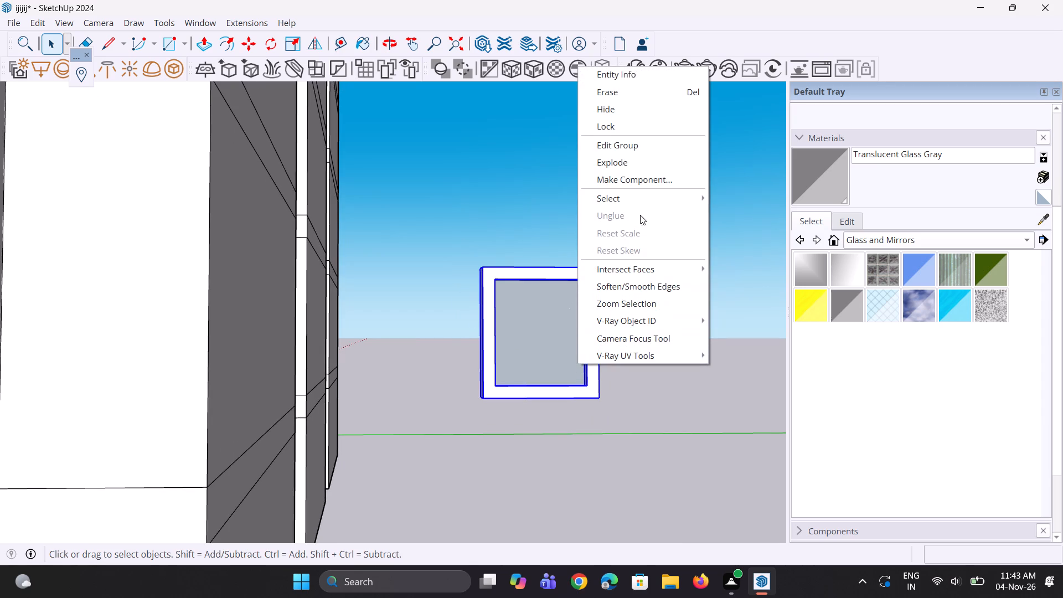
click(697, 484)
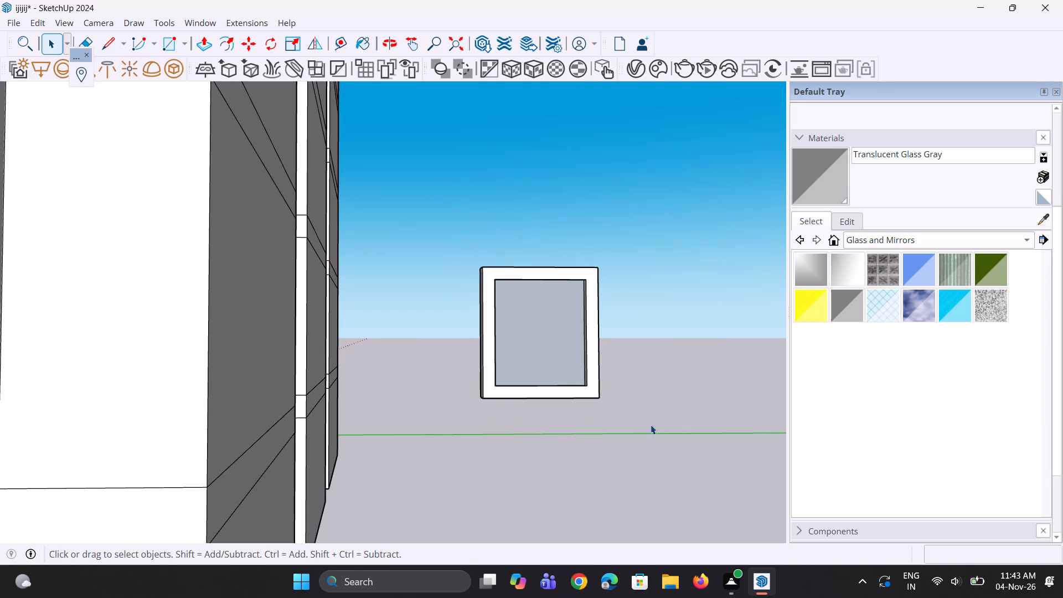
Move the detached glazed panel group by its lower corner about 39' 11 5/8" into the bottom floor's leftmost window opening.
drag(592, 393, 588, 388)
scroll(589, 391, up, 3)
scroll(616, 405, down, 12)
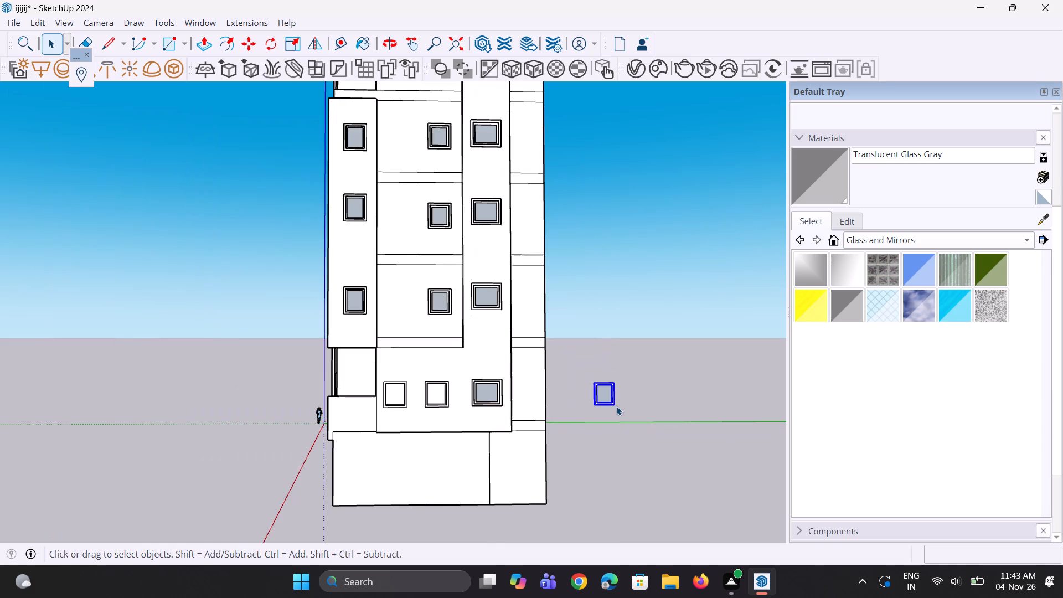
middle_drag(616, 406, 601, 441)
scroll(601, 441, up, 8)
key(m)
scroll(595, 444, up, 3)
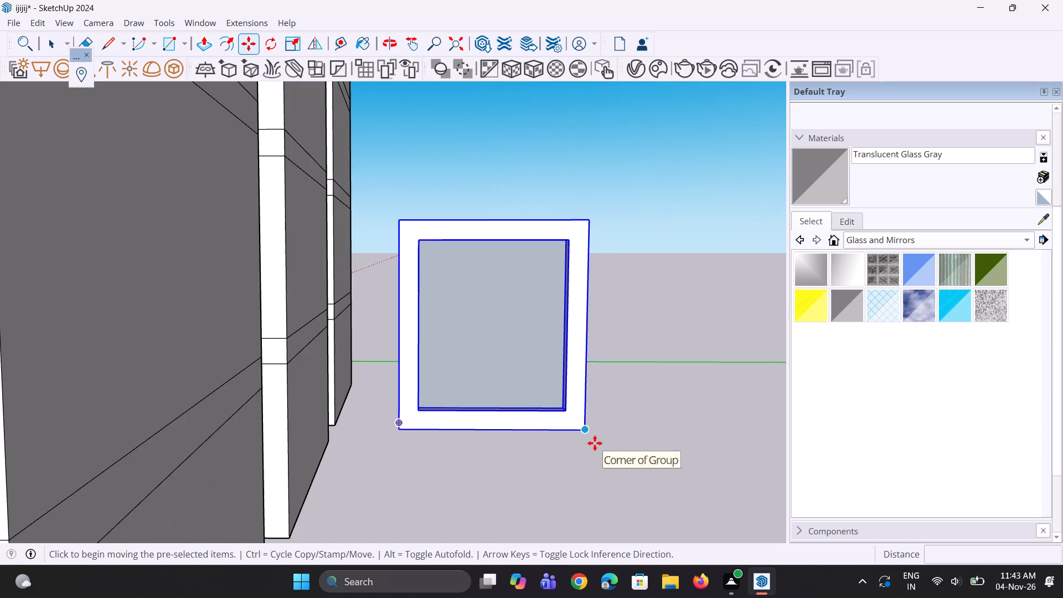
click(584, 431)
scroll(598, 437, down, 12)
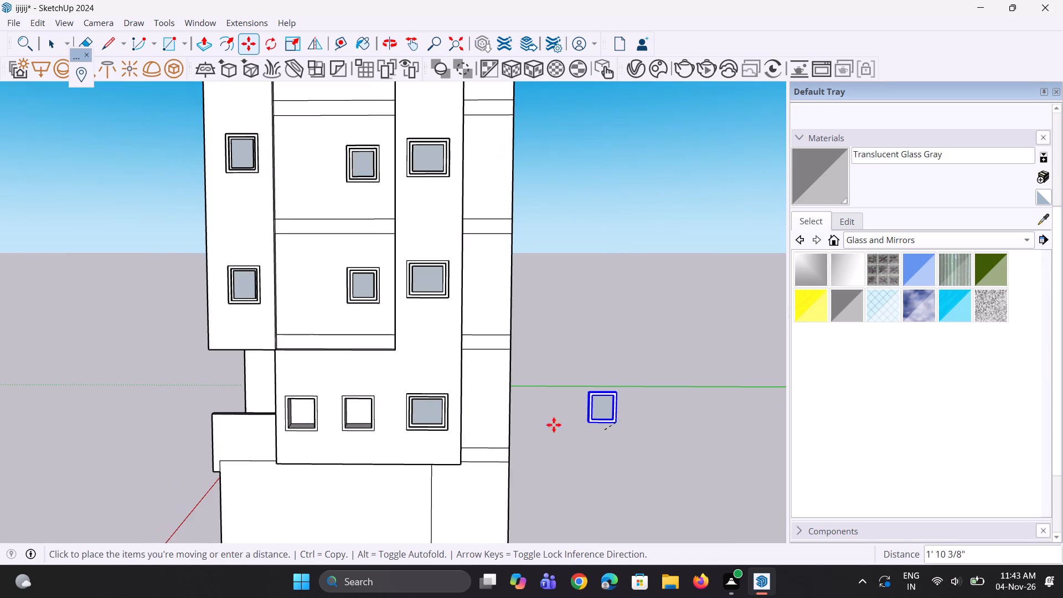
middle_drag(204, 393, 230, 429)
scroll(337, 434, up, 13)
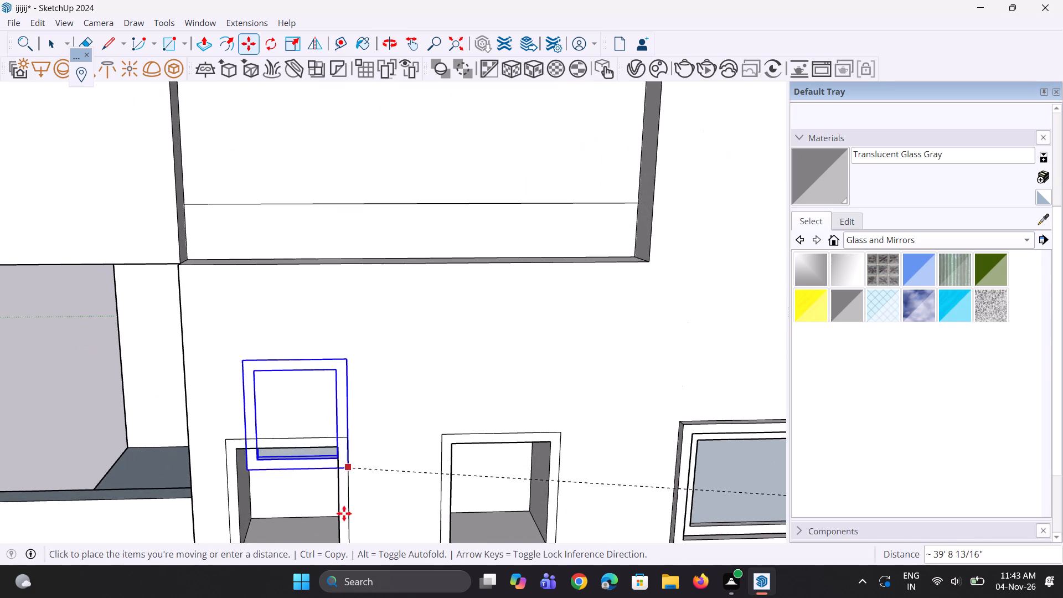
scroll(314, 409, down, 5)
scroll(333, 507, up, 7)
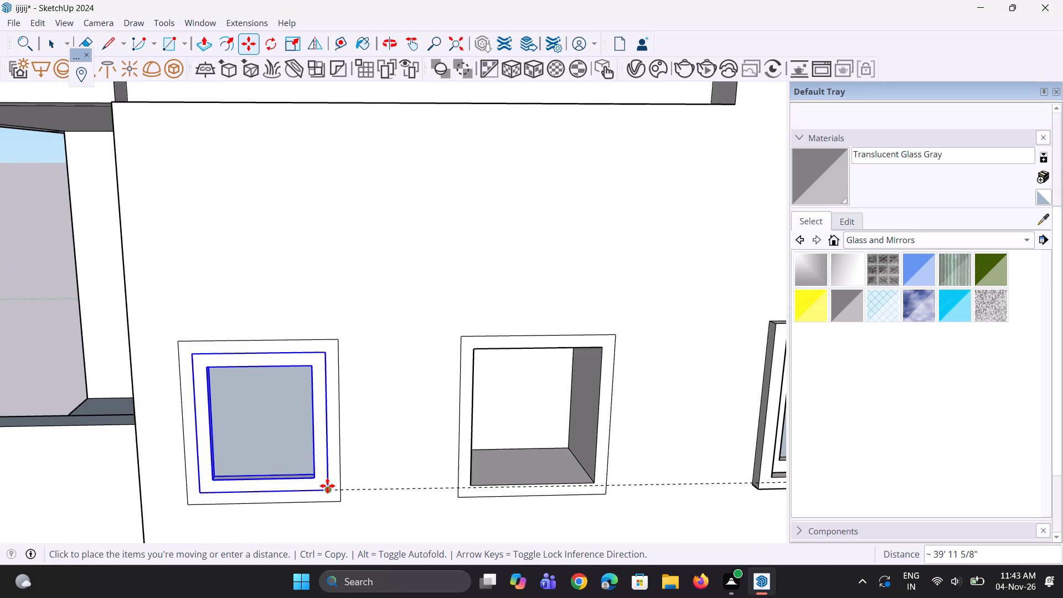
click(327, 486)
Copy the glazed panel group from the leftmost opening into the bottom floor's middle window opening, aligning their lower corners.
ctrl+scroll(327, 491, up, 3)
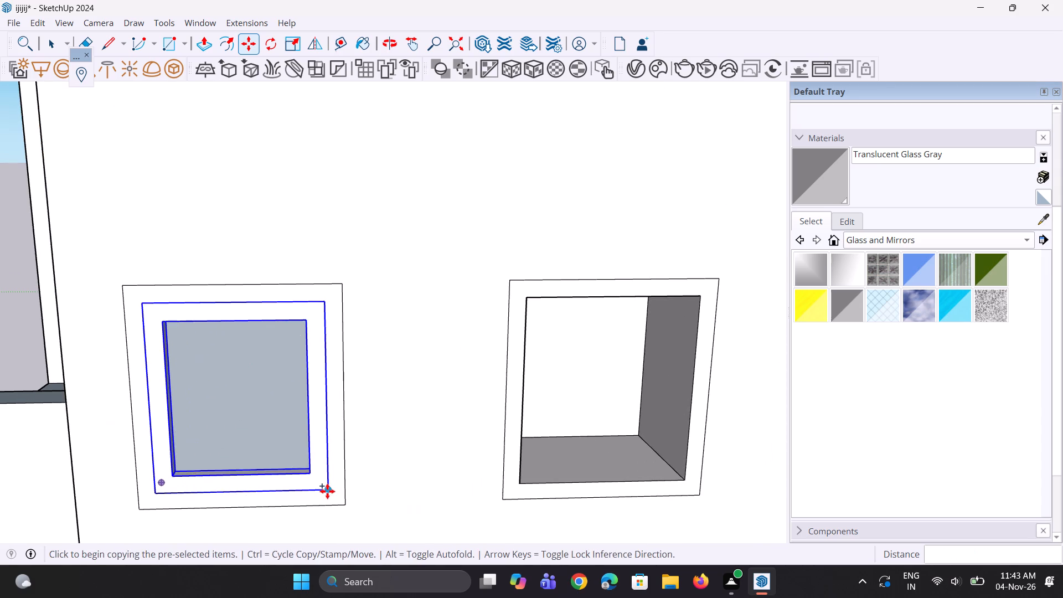
click(327, 491)
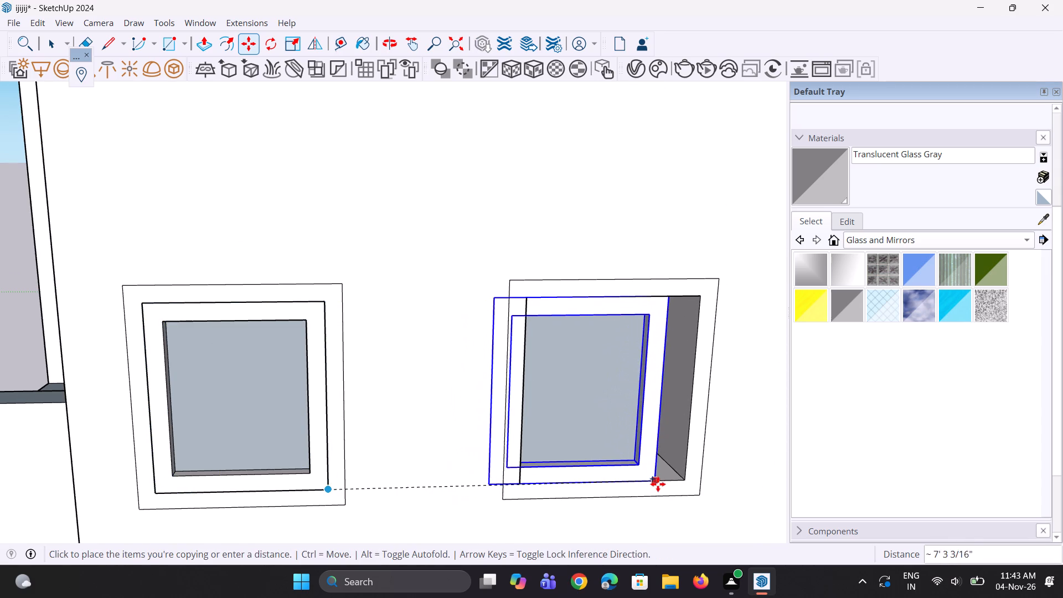
click(679, 482)
scroll(546, 443, down, 5)
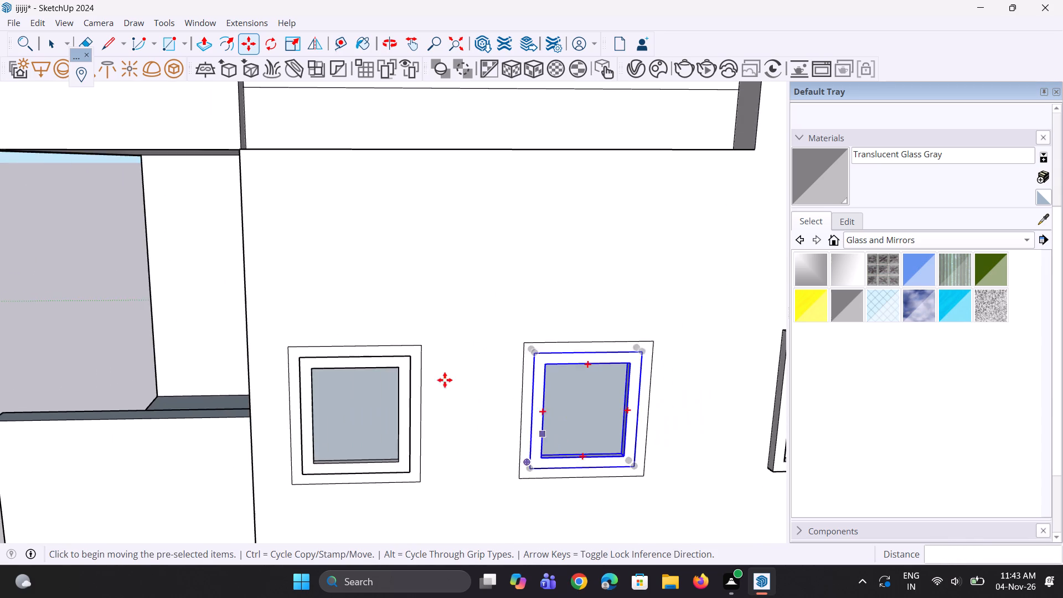
scroll(315, 333, down, 5)
key(space)
key(space)
scroll(324, 331, down, 11)
key(space)
key(space)
click(605, 375)
Push/pull the border face around the bottom floor's middle window outward 5".
scroll(306, 381, up, 4)
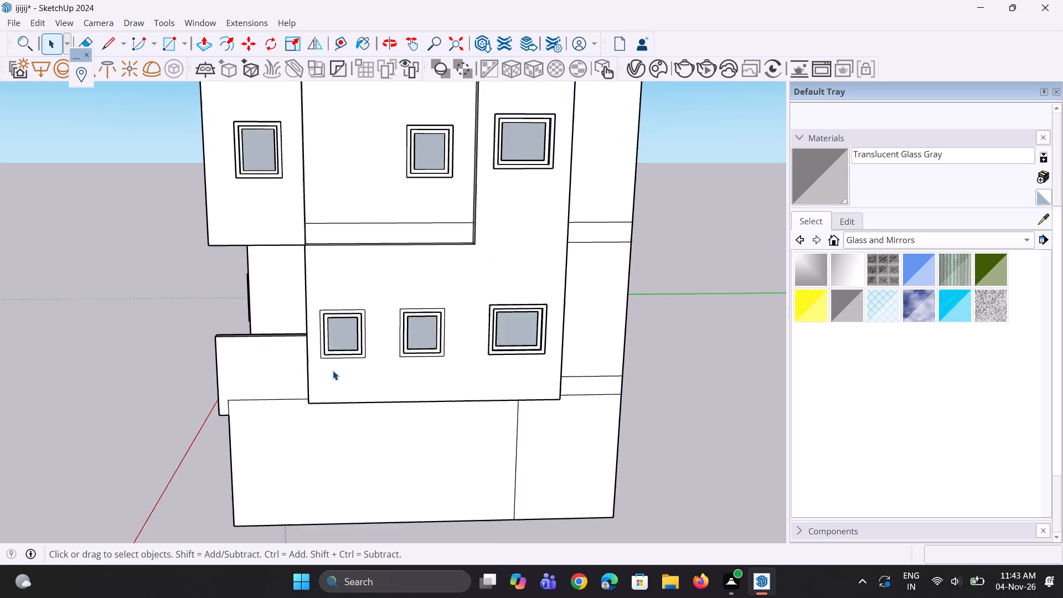
scroll(333, 370, up, 14)
key(p)
scroll(416, 327, up, 4)
middle_drag(418, 326, 458, 349)
scroll(452, 340, up, 3)
click(440, 331)
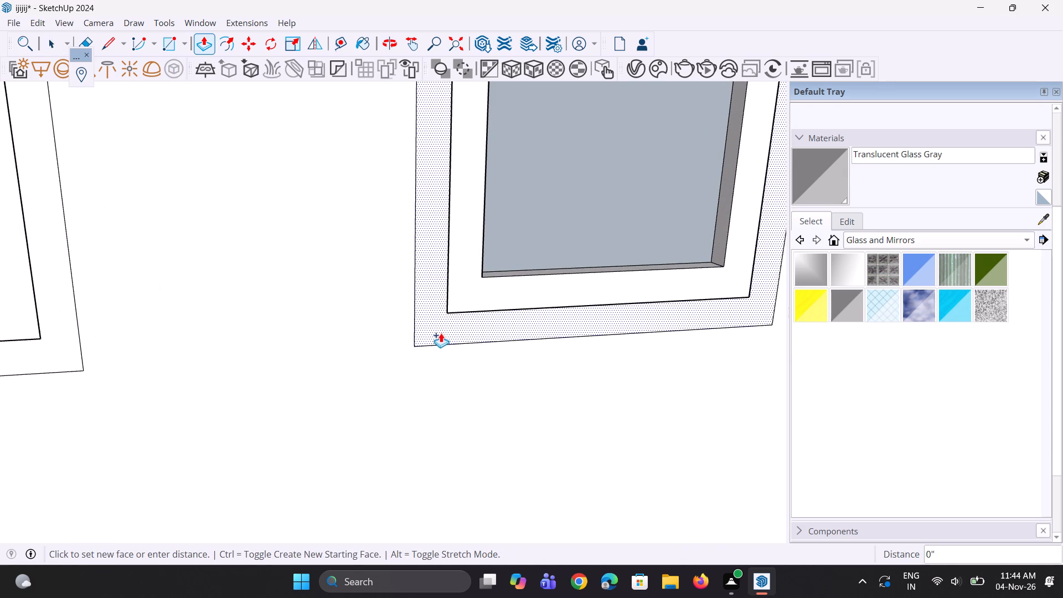
text(5")
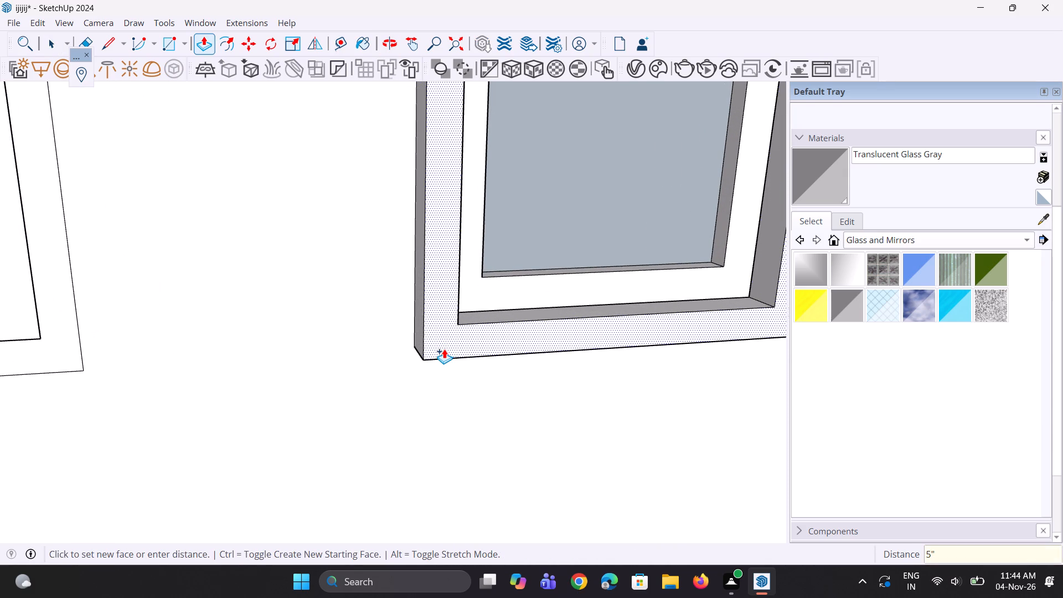
key(Return)
Repeat the 5" outward push/pull on the border face around the bottom floor's leftmost window.
scroll(336, 415, down, 9)
scroll(170, 398, up, 3)
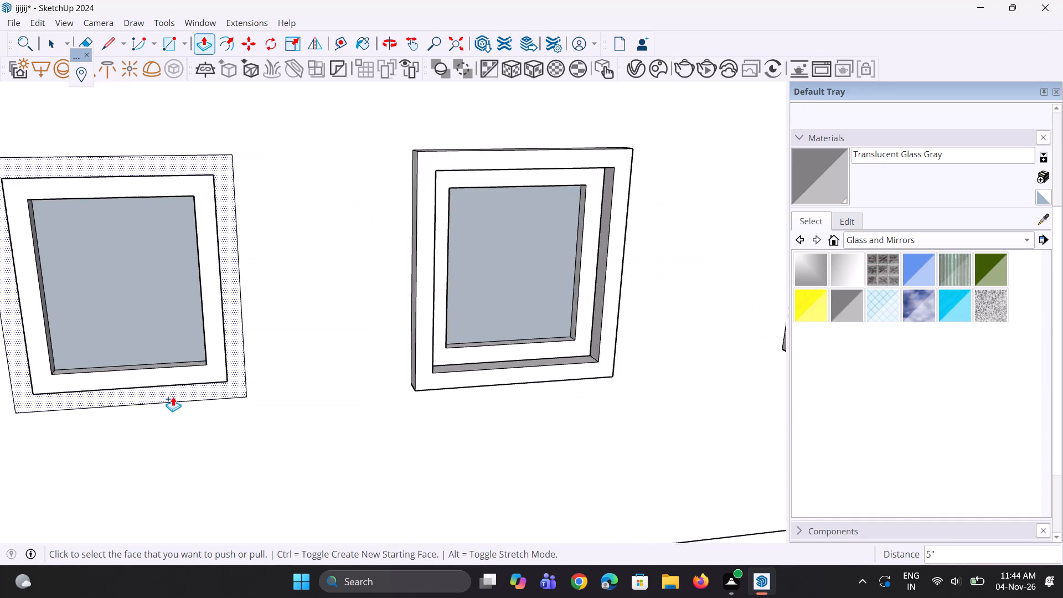
double_click(173, 396)
scroll(202, 419, down, 6)
key(space)
key(space)
scroll(202, 419, down, 7)
key(space)
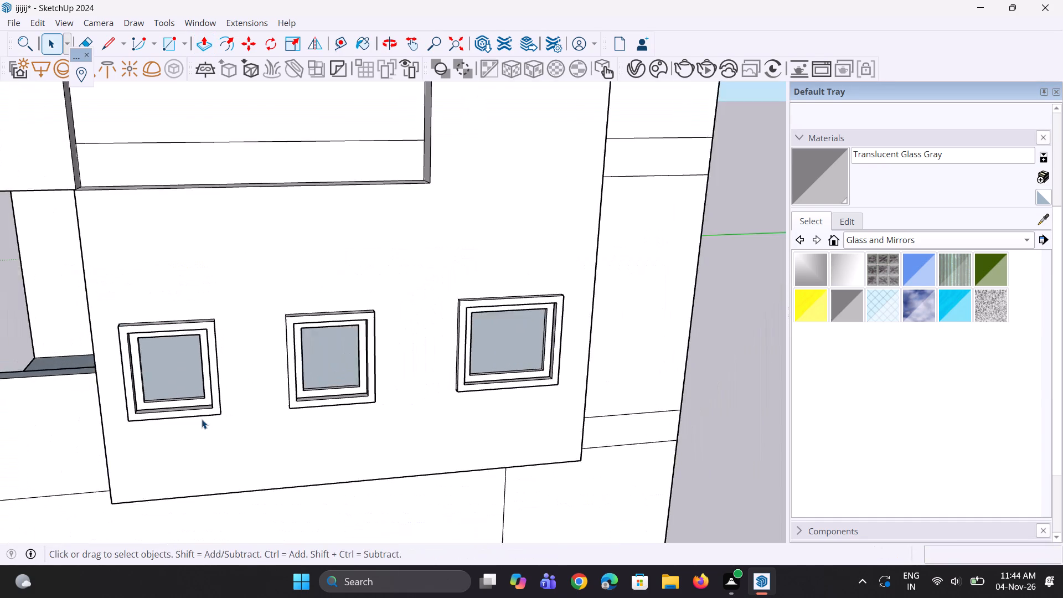
Examine the windows across the end tower's facade, from the bottom floor to the whole building.
scroll(202, 419, down, 3)
middle_drag(233, 427, 223, 406)
scroll(222, 405, up, 1)
scroll(222, 405, down, 9)
middle_drag(223, 406, 219, 386)
click(456, 370)
scroll(308, 272, up, 1)
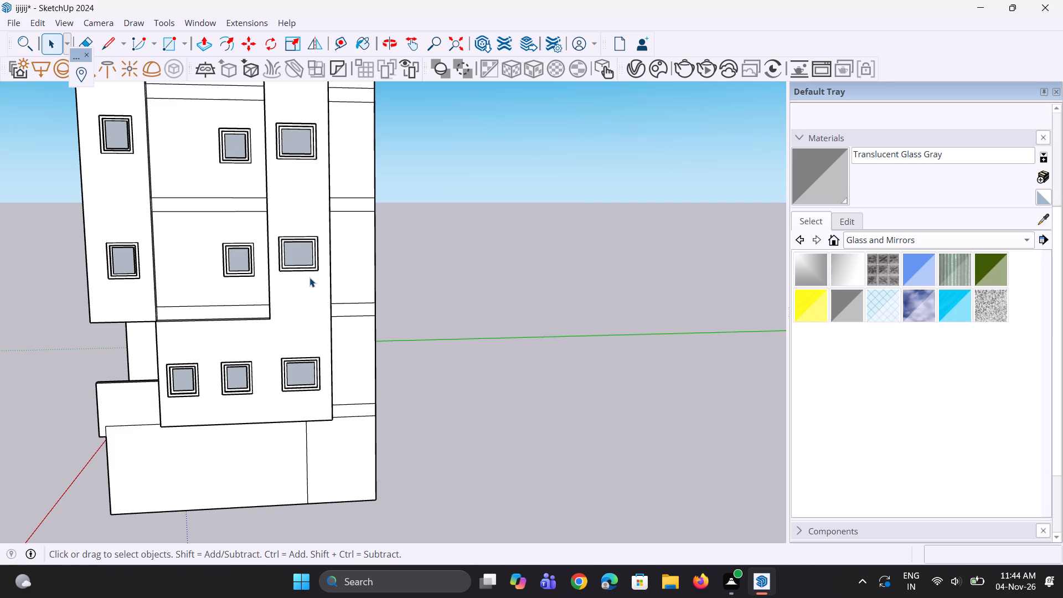
key(space)
key(space)
scroll(296, 321, down, 5)
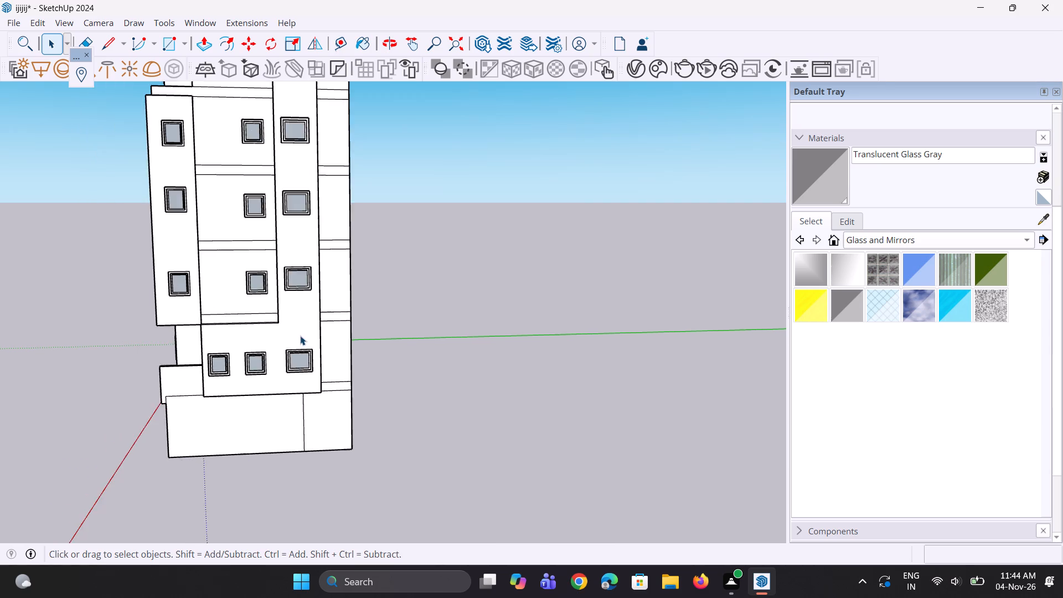
scroll(300, 336, down, 5)
middle_drag(305, 346, 299, 339)
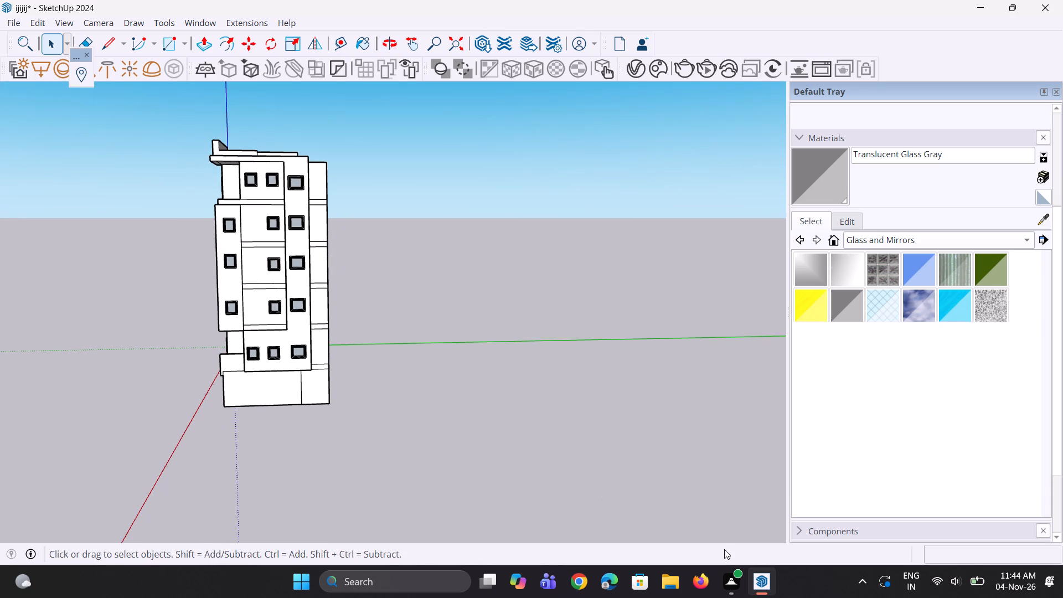
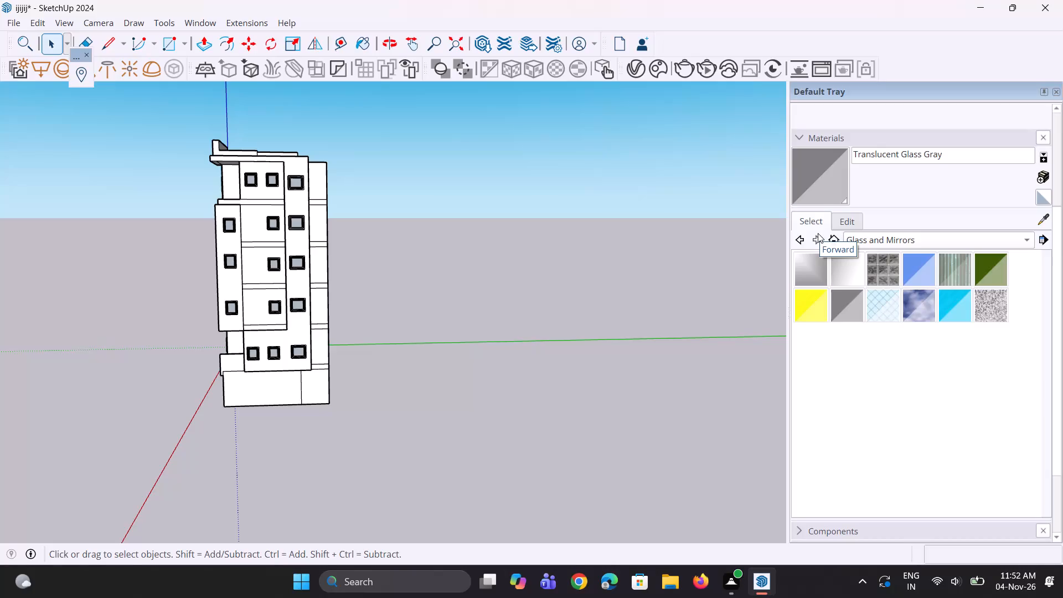
Draw a 1' vertical line on the side wall of the middle building's framed balcony, starting from the floor edge near the front.
scroll(745, 100, down, 2)
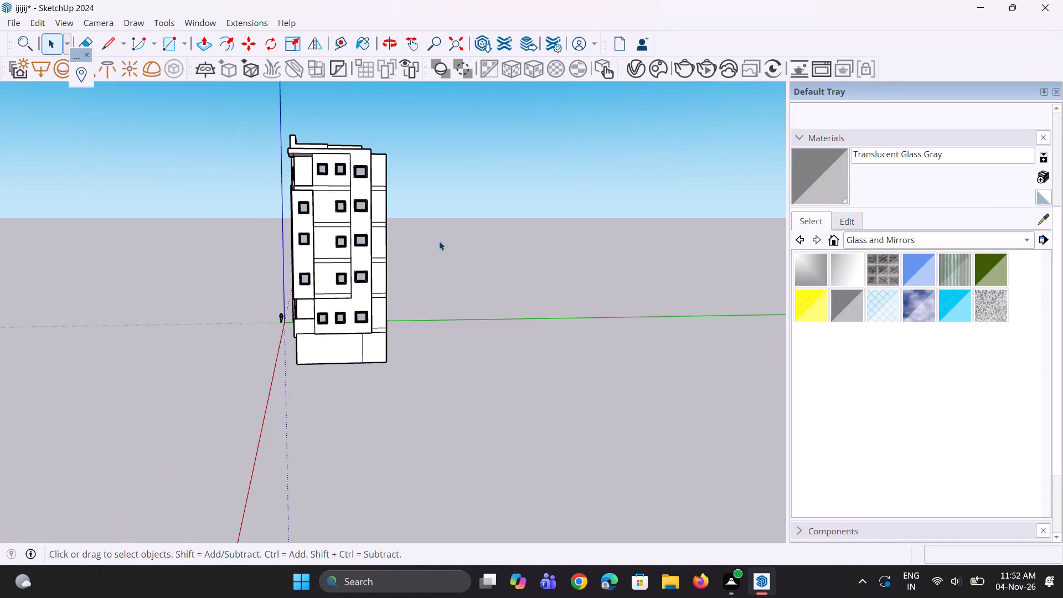
middle_drag(460, 255, 812, 258)
scroll(374, 262, up, 3)
scroll(195, 221, up, 3)
middle_drag(357, 194, 336, 289)
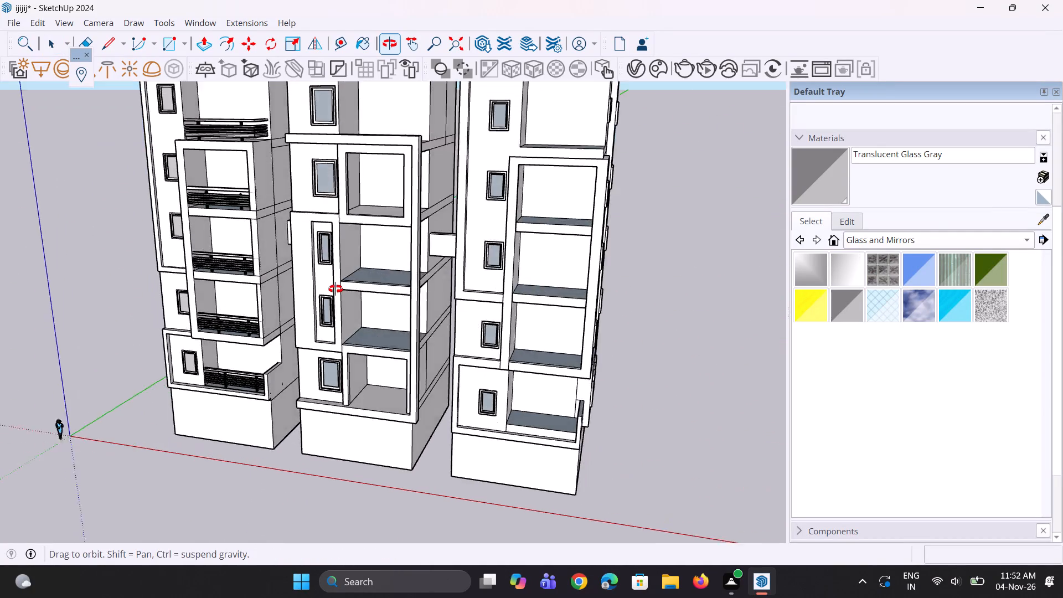
middle_drag(336, 289, 335, 294)
scroll(343, 201, up, 11)
middle_drag(345, 234, 298, 295)
scroll(324, 255, up, 3)
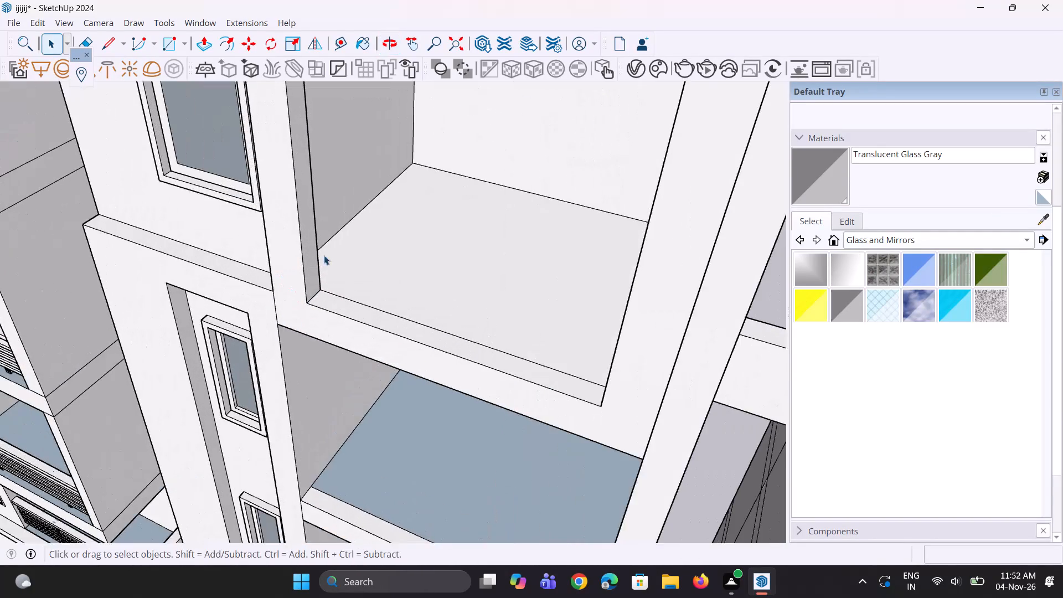
scroll(324, 255, up, 5)
middle_drag(333, 258, 562, 183)
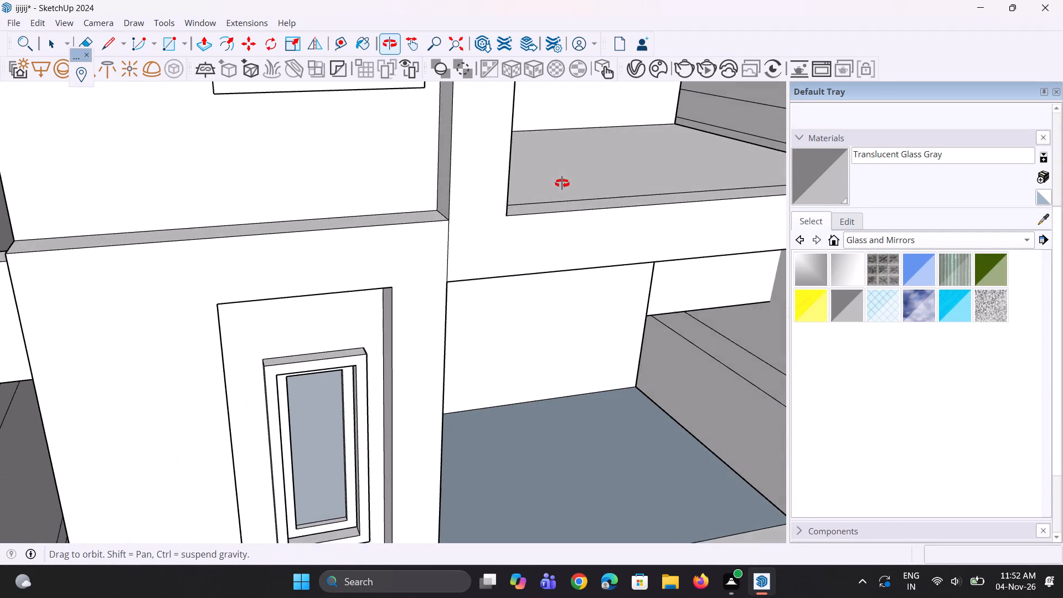
middle_drag(562, 183, 244, 272)
scroll(251, 228, up, 4)
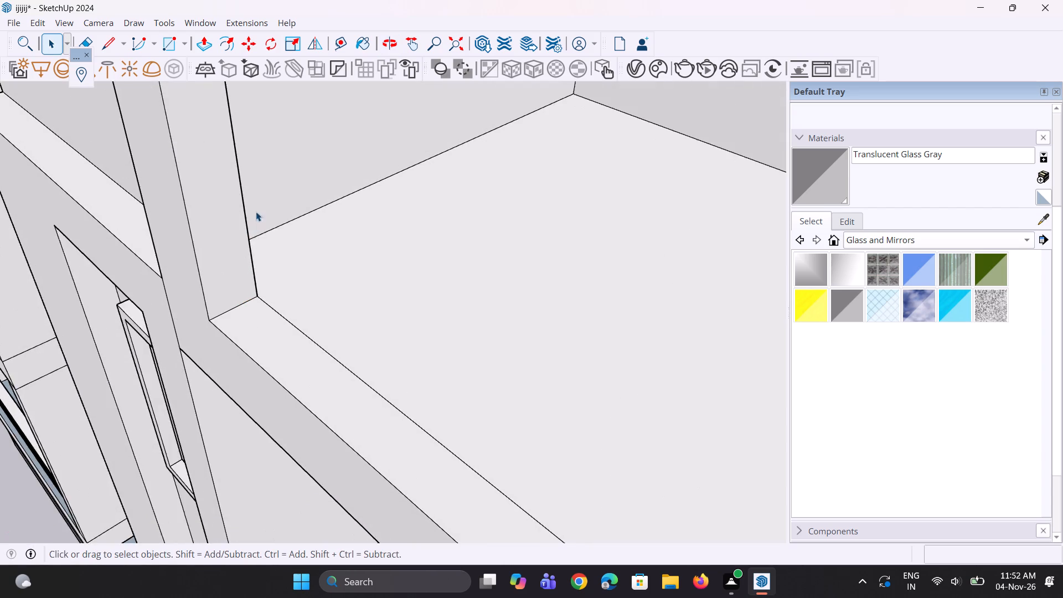
scroll(256, 212, up, 5)
middle_drag(264, 213, 112, 303)
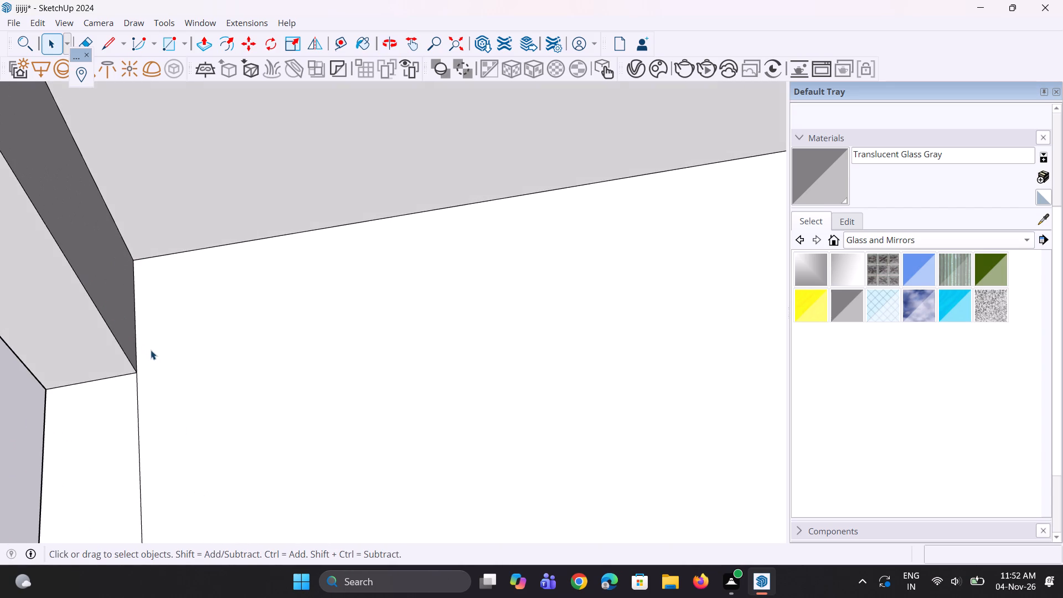
key(l)
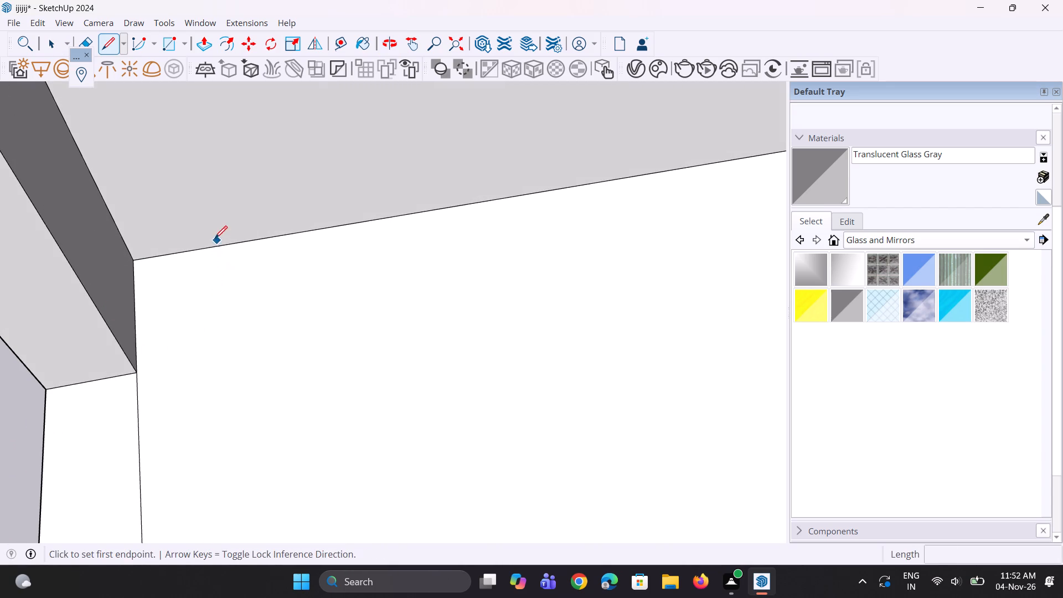
click(185, 251)
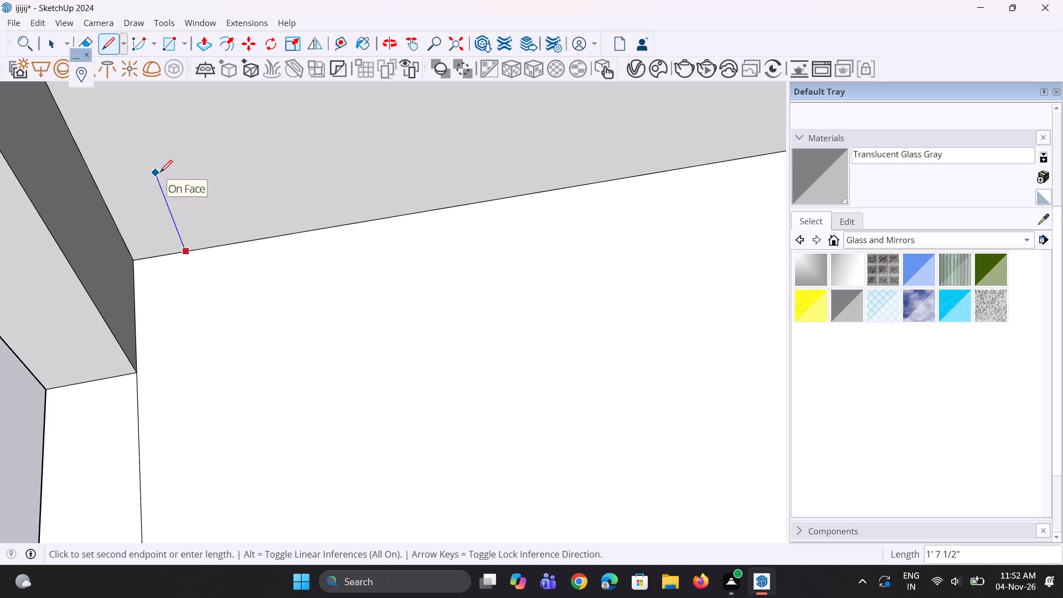
key(1)
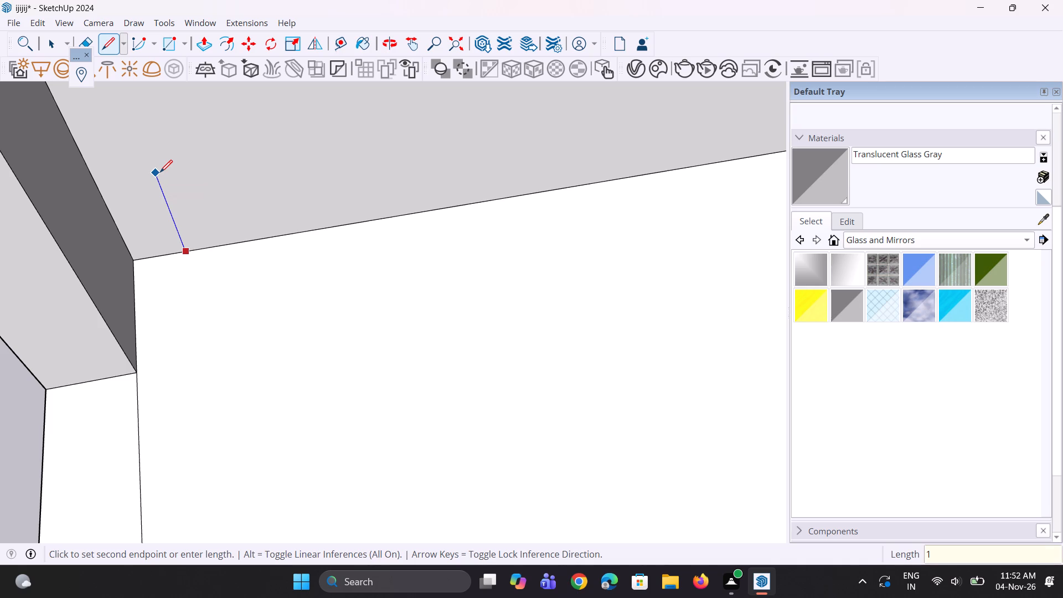
key(apostrophe)
key(Return)
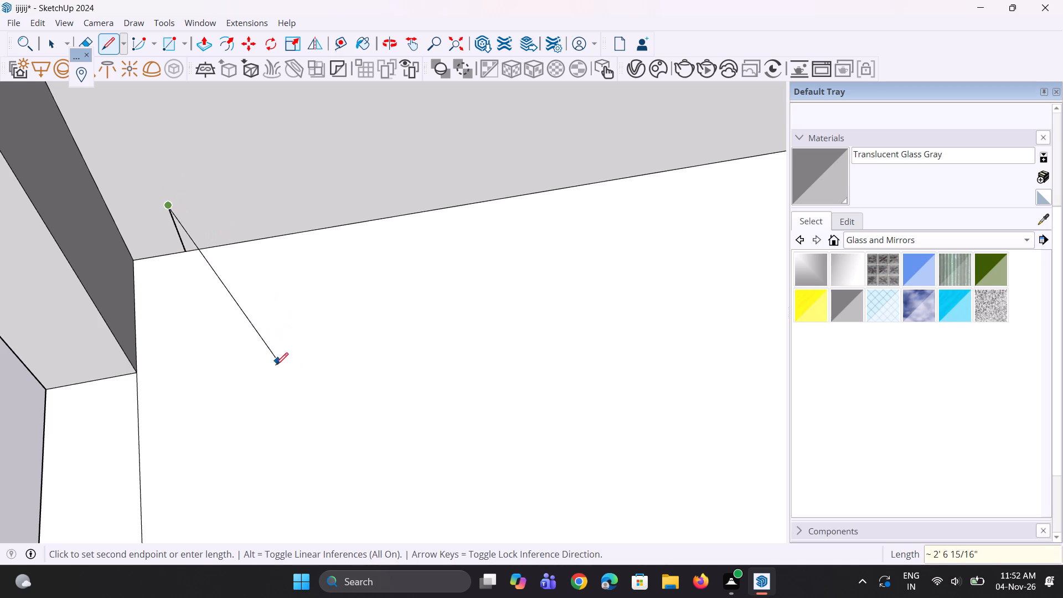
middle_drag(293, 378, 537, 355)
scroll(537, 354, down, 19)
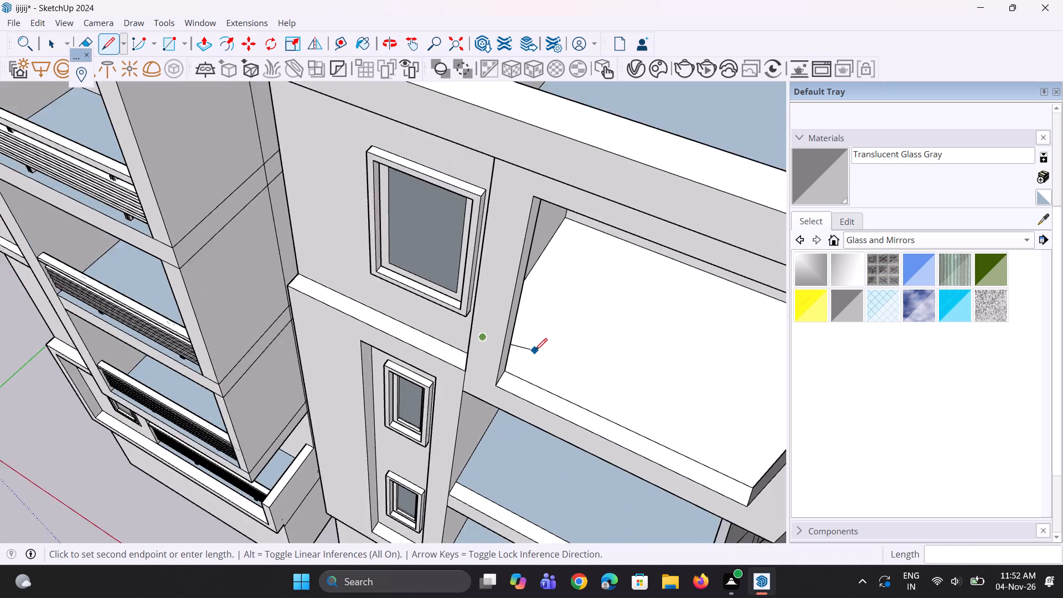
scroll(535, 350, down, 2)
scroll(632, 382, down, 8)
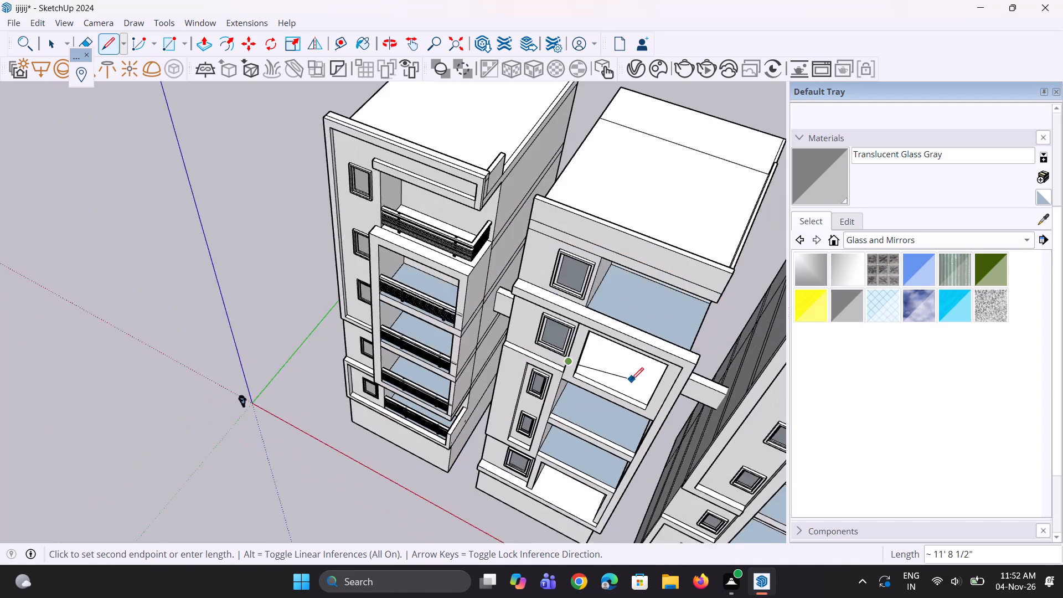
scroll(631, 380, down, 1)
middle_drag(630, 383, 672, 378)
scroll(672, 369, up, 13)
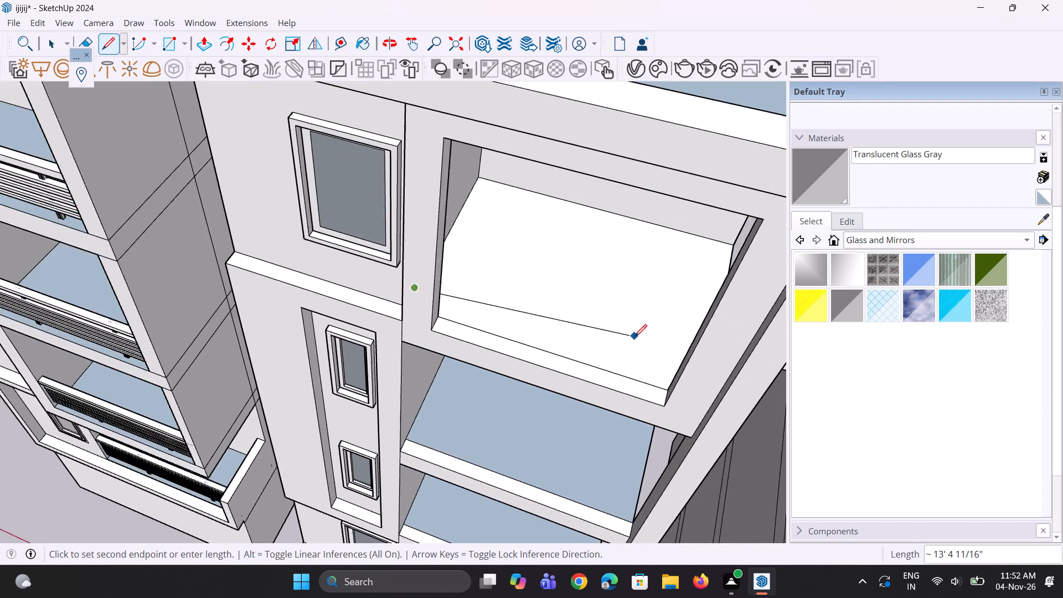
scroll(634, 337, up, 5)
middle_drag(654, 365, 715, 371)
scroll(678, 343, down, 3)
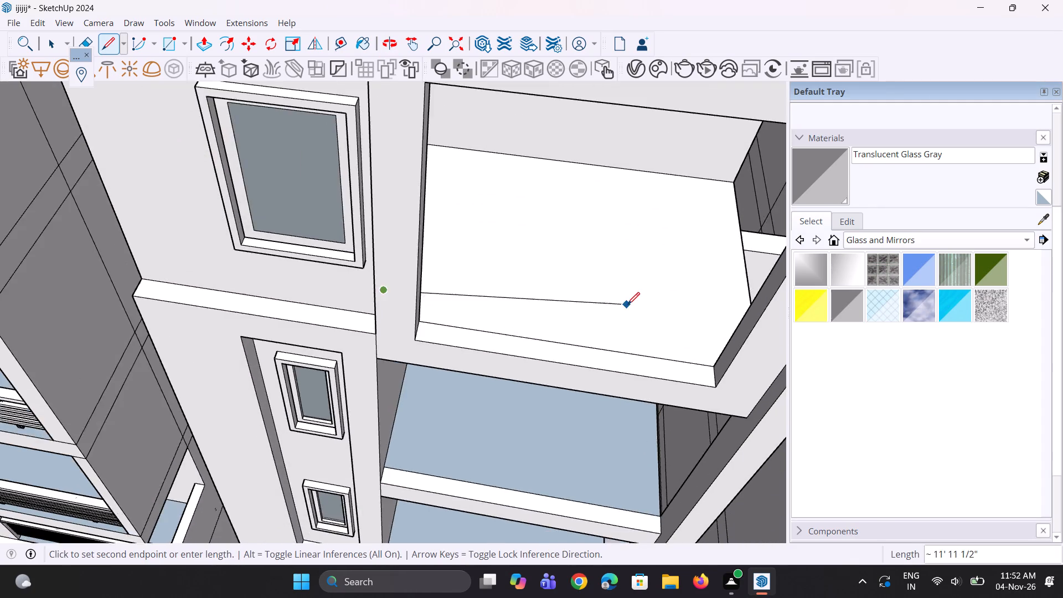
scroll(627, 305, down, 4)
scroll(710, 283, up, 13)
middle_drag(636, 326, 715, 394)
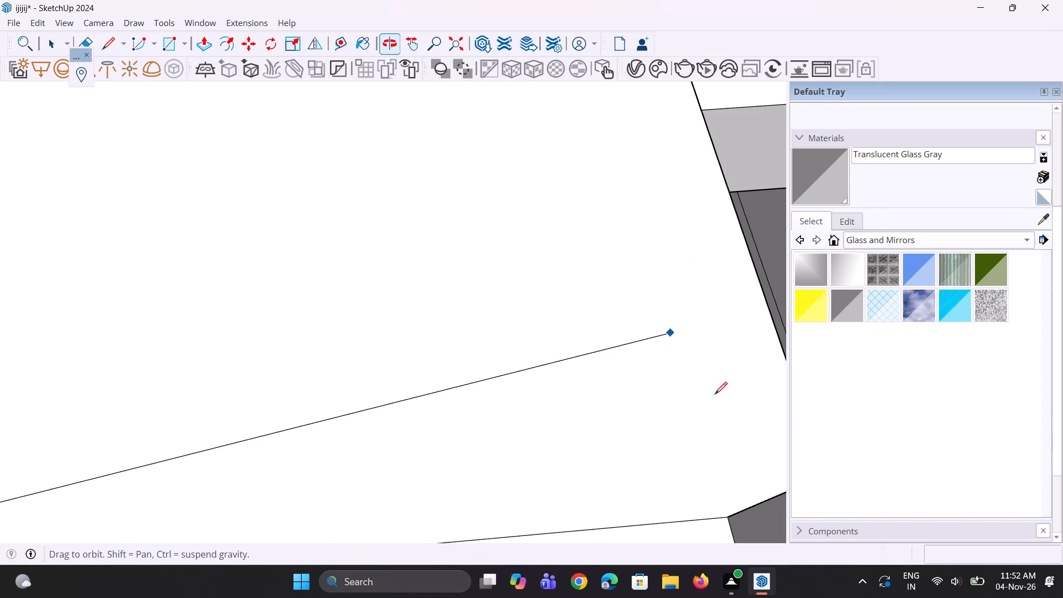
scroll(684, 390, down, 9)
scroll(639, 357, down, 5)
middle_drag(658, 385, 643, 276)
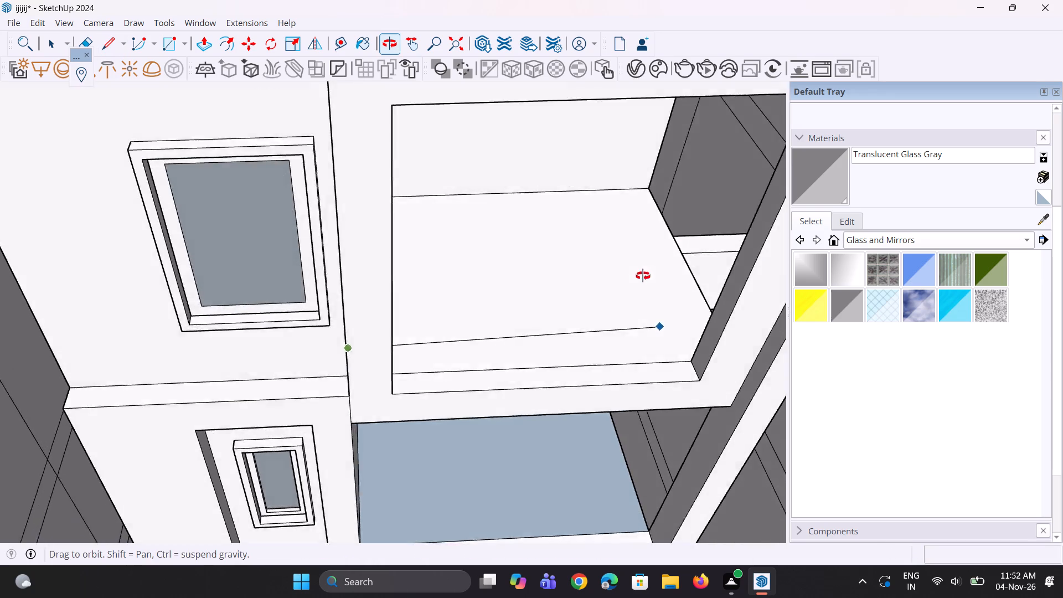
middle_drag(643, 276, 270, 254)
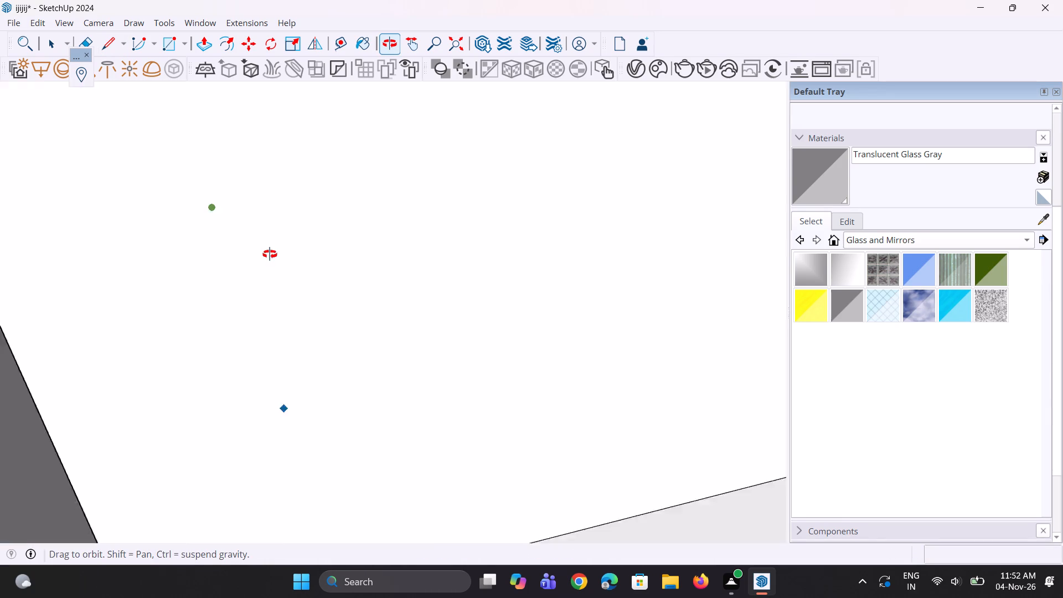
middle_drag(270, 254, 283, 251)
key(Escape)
Copy the floor edge at the framed balcony's open side about 6 9/16" inward across the balcony floor.
scroll(284, 251, down, 4)
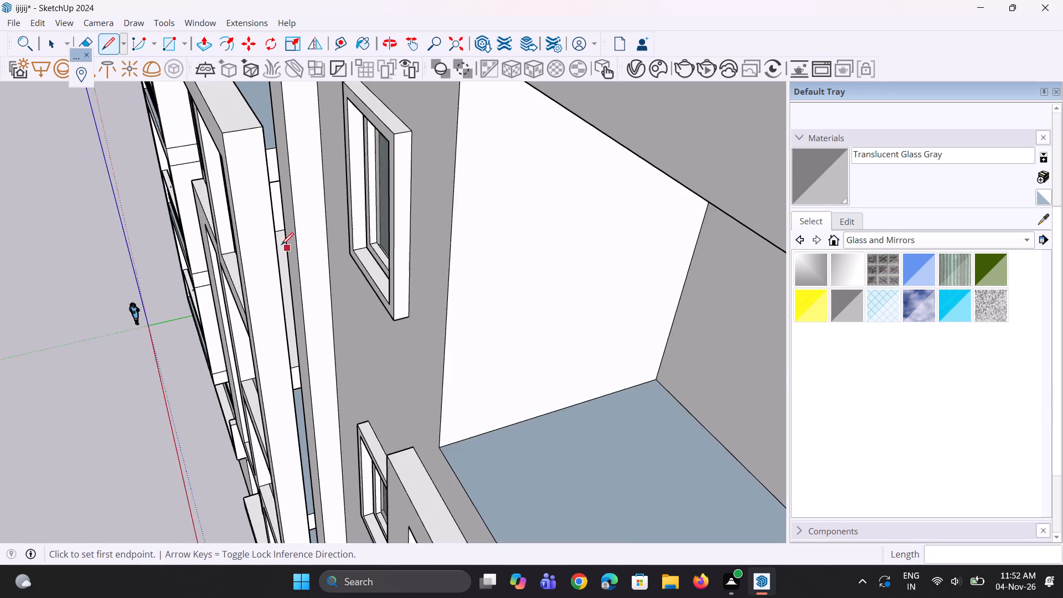
scroll(281, 245, down, 6)
middle_drag(365, 276, 440, 234)
scroll(288, 255, up, 7)
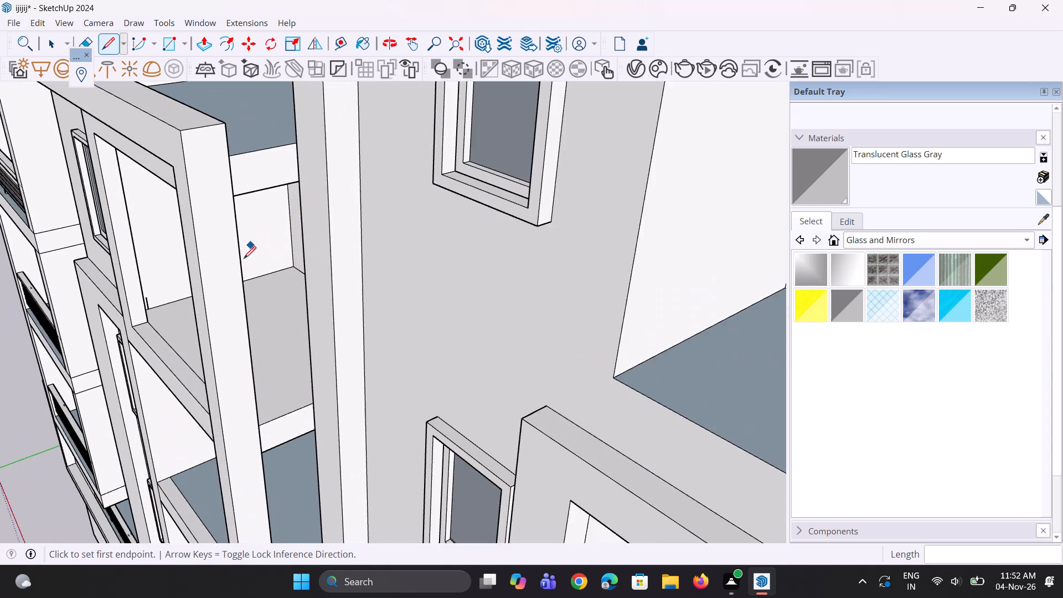
scroll(244, 259, up, 2)
scroll(201, 279, down, 5)
scroll(262, 369, up, 1)
middle_click(262, 369)
scroll(250, 414, up, 3)
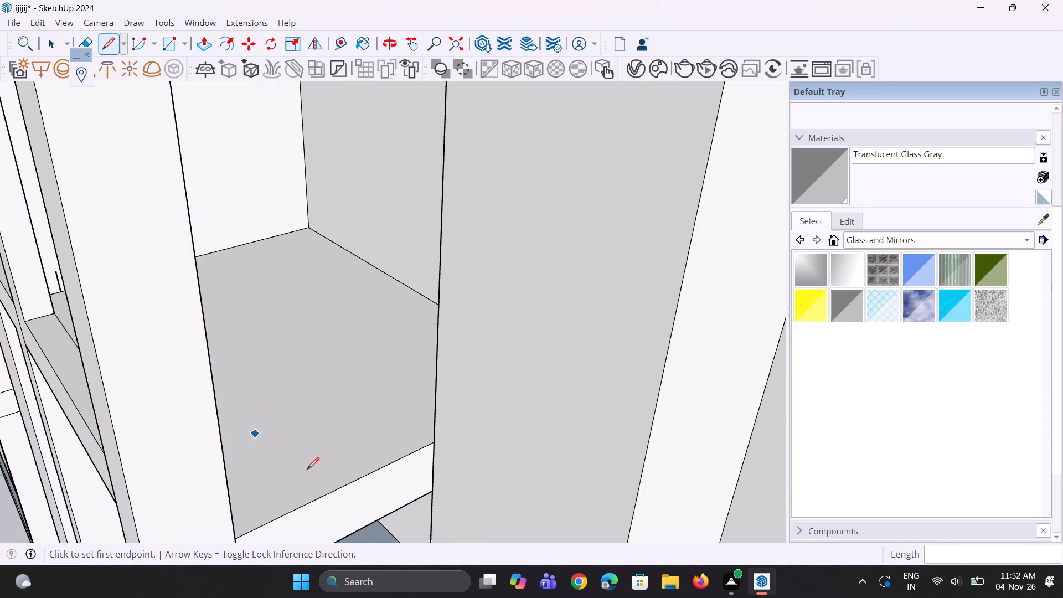
key(space)
click(341, 486)
scroll(322, 421, down, 4)
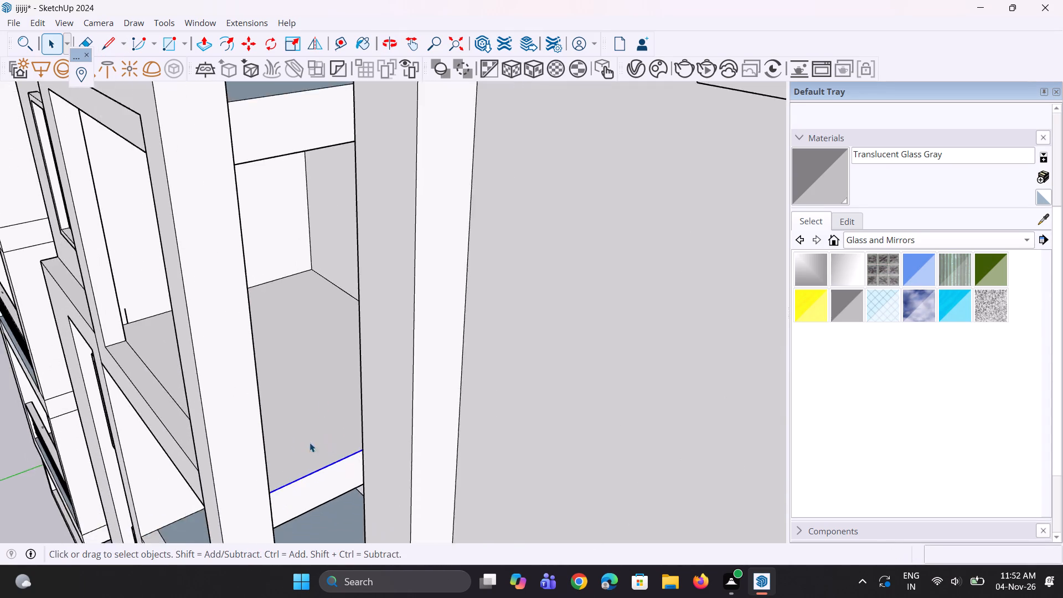
middle_drag(307, 448, 287, 479)
scroll(244, 534, up, 6)
key(m)
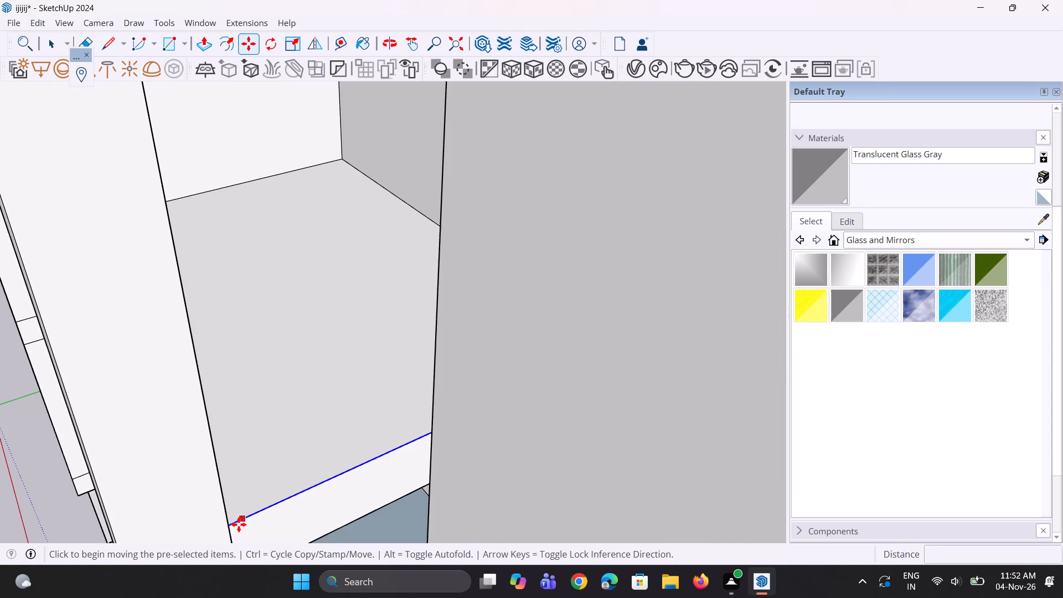
scroll(234, 521, up, 4)
middle_click(236, 503)
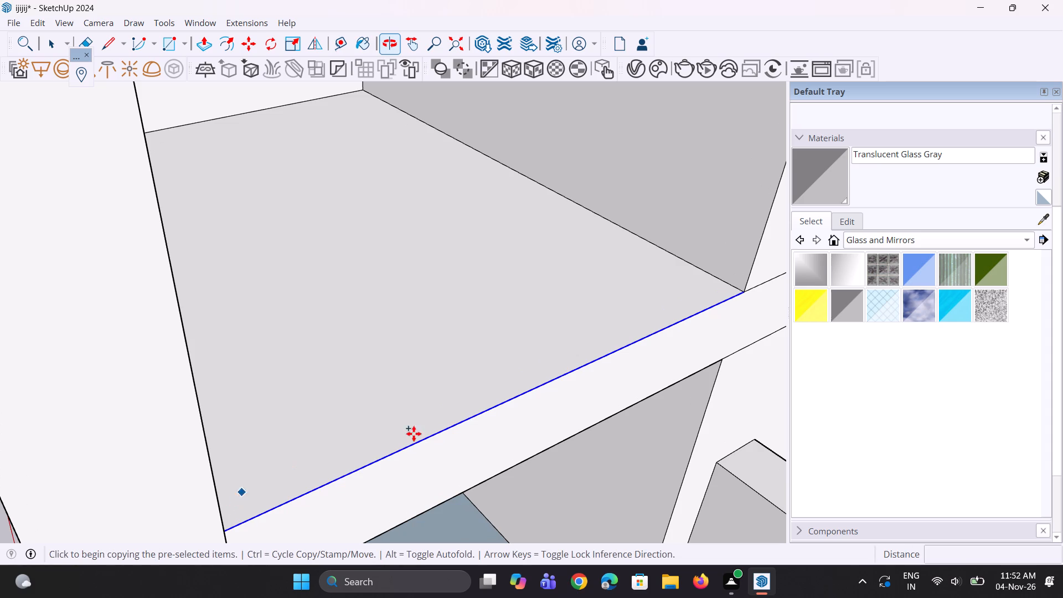
click(742, 292)
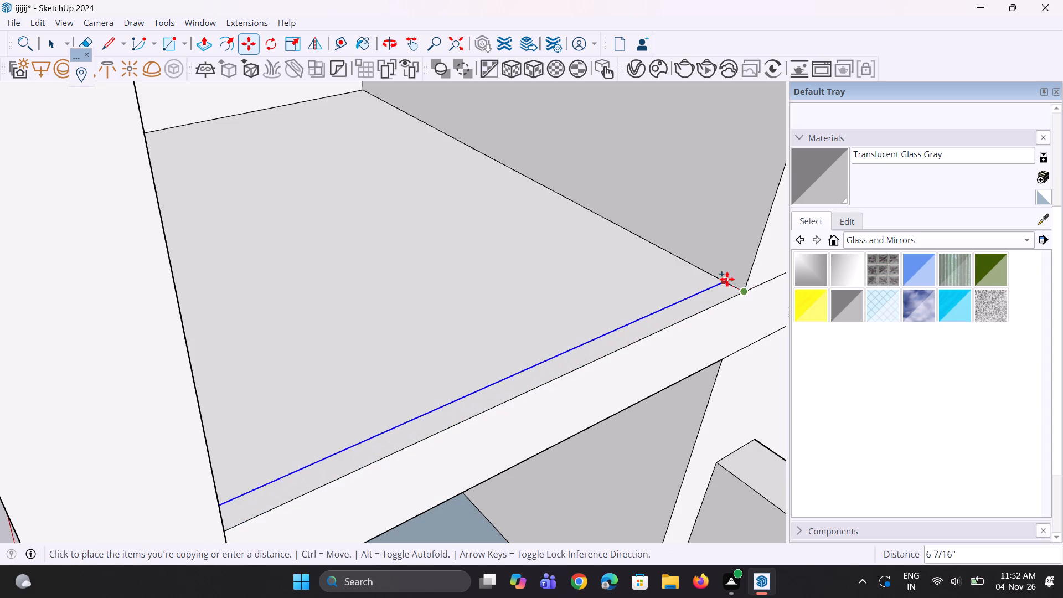
click(725, 282)
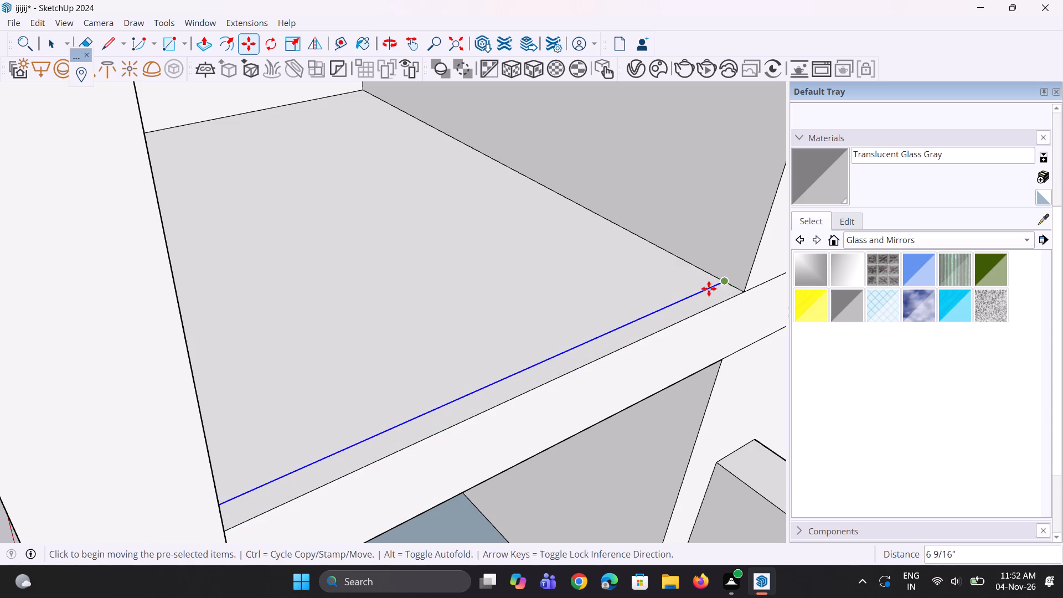
Push/Pull the narrow floor strip up about 2' 10 7/8" to form a low side wall for the balcony.
key(p)
click(679, 306)
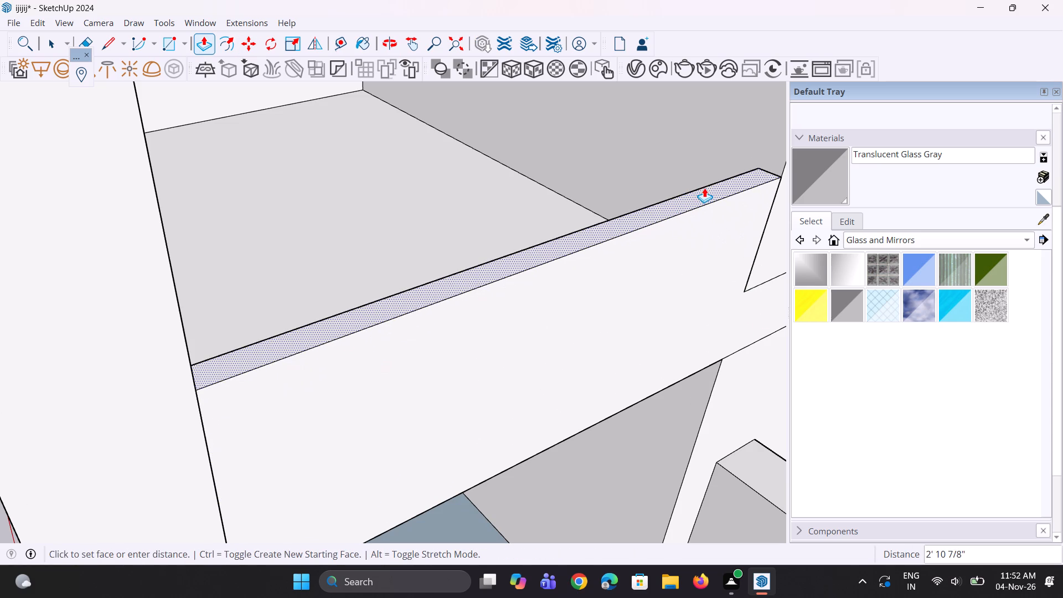
click(704, 188)
Draw a horizontal line along the red axis across the framed balcony, from the 1' vertical line's top end to the low side wall.
middle_drag(243, 430, 529, 366)
scroll(530, 365, down, 14)
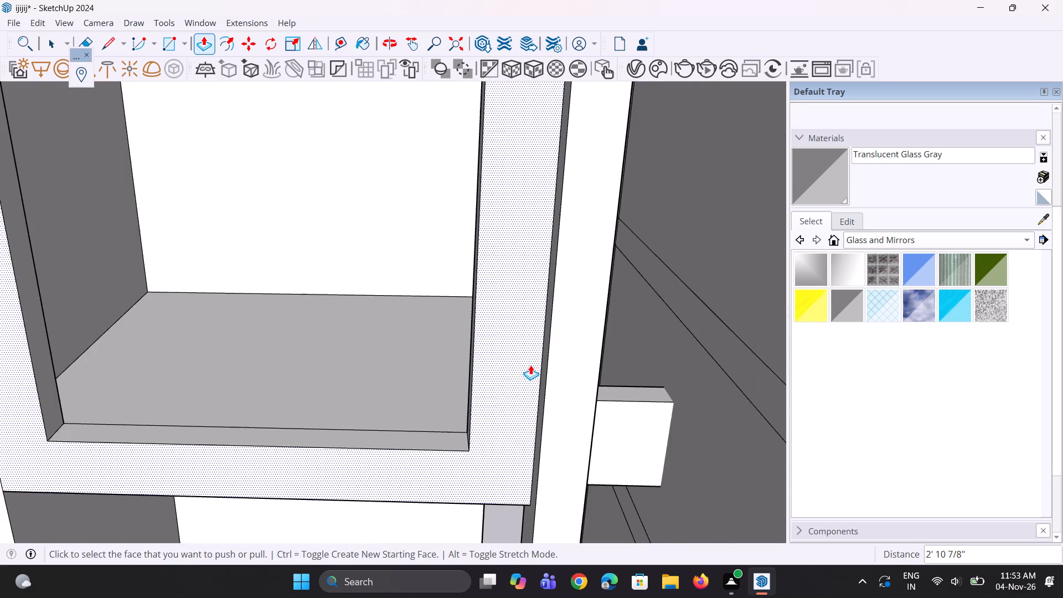
scroll(530, 365, down, 2)
middle_drag(440, 447, 218, 463)
key(space)
scroll(192, 329, up, 5)
key(space)
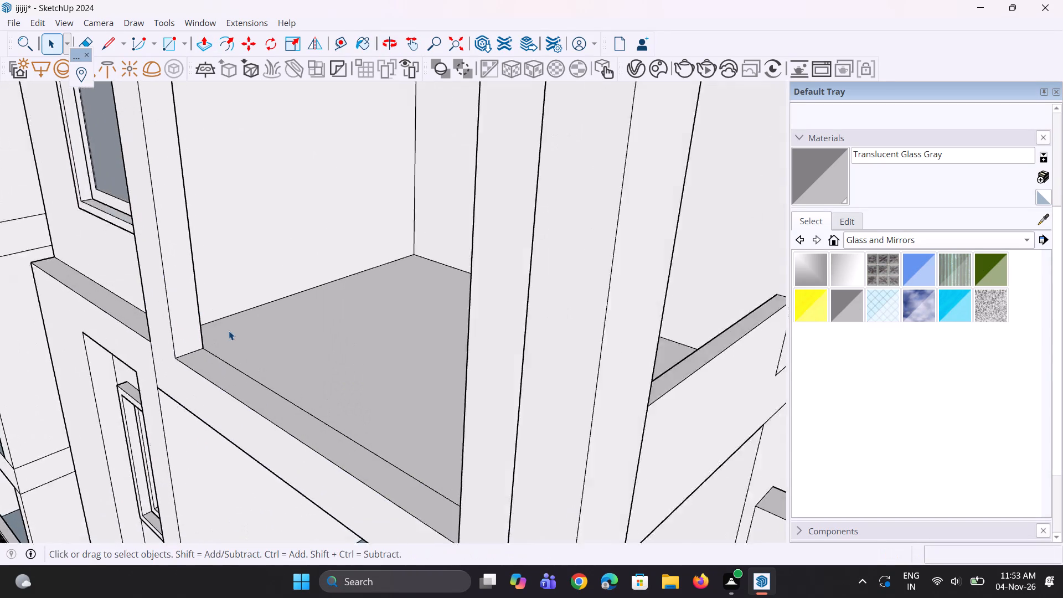
scroll(229, 331, up, 4)
middle_drag(229, 331, 198, 356)
scroll(178, 325, up, 2)
key(l)
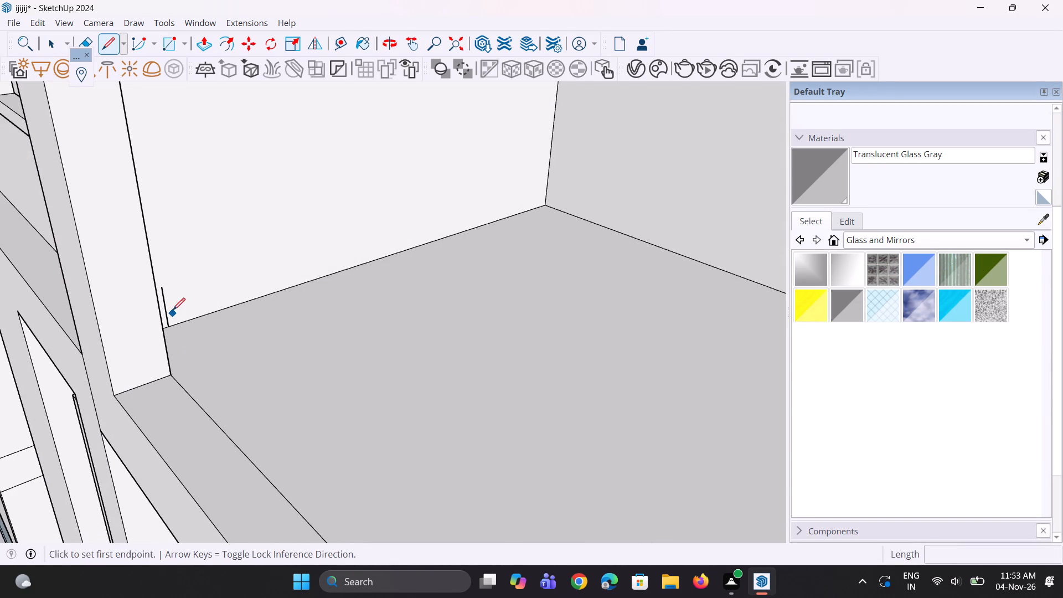
scroll(173, 310, up, 1)
click(165, 288)
middle_drag(399, 369, 543, 403)
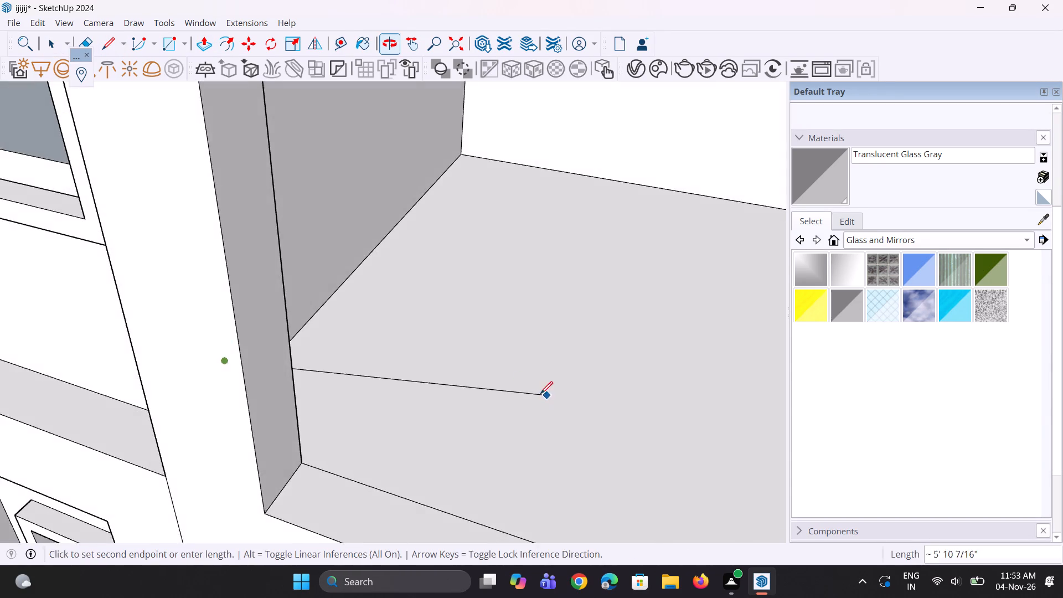
scroll(422, 397, down, 17)
middle_drag(524, 467, 637, 413)
scroll(621, 365, up, 2)
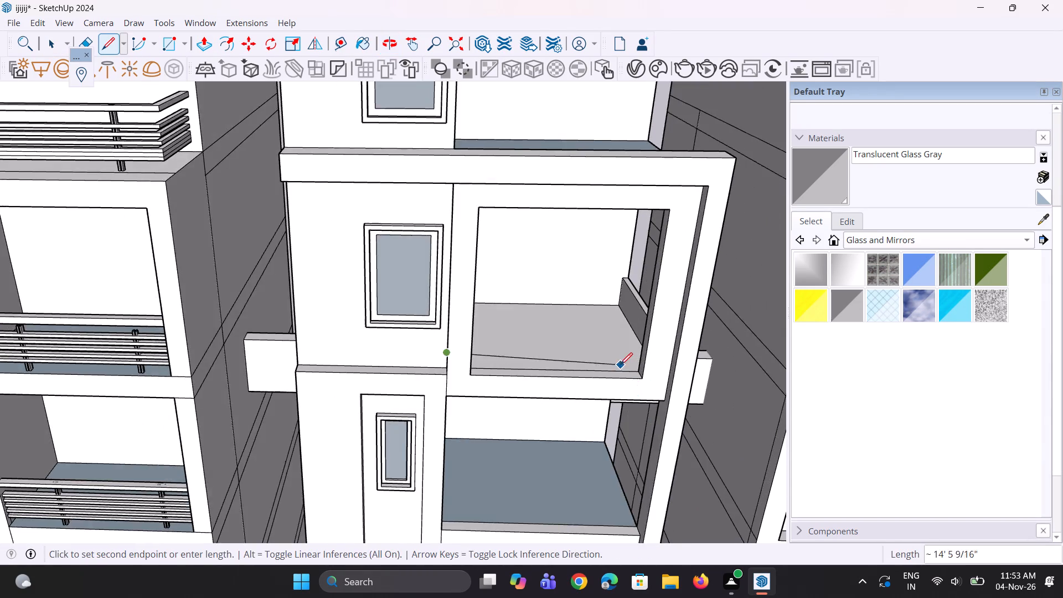
scroll(620, 365, up, 15)
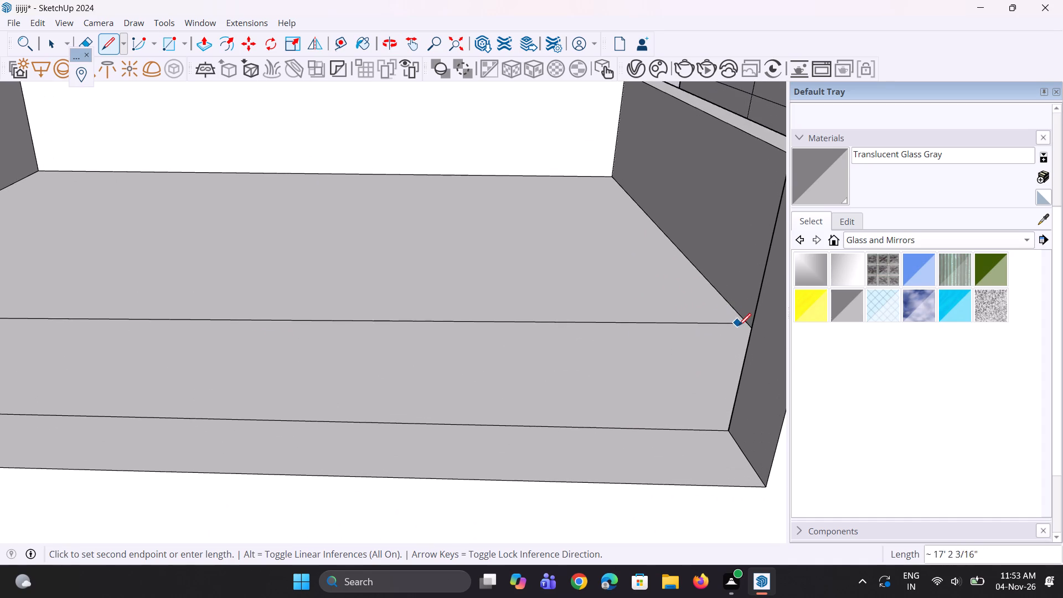
middle_drag(732, 339, 786, 359)
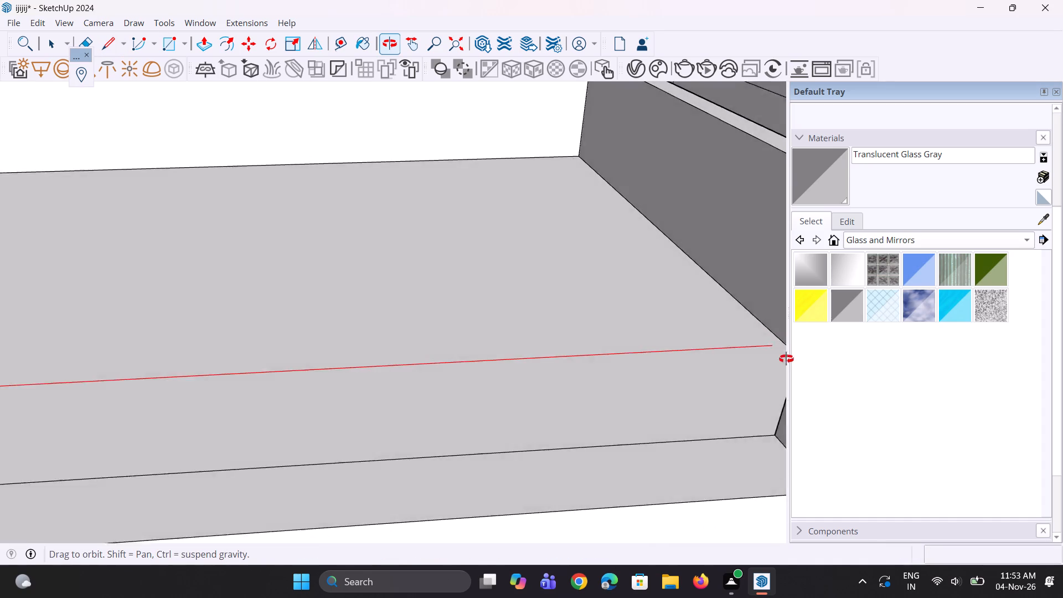
middle_drag(786, 359, 808, 354)
scroll(726, 327, down, 10)
middle_drag(667, 312, 695, 334)
scroll(729, 305, up, 4)
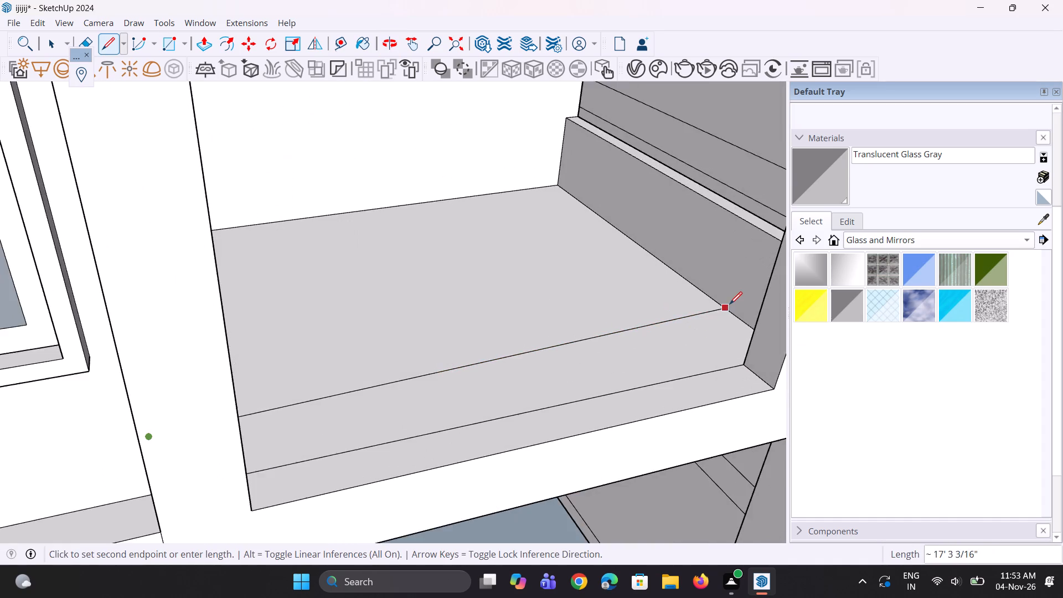
scroll(730, 304, up, 4)
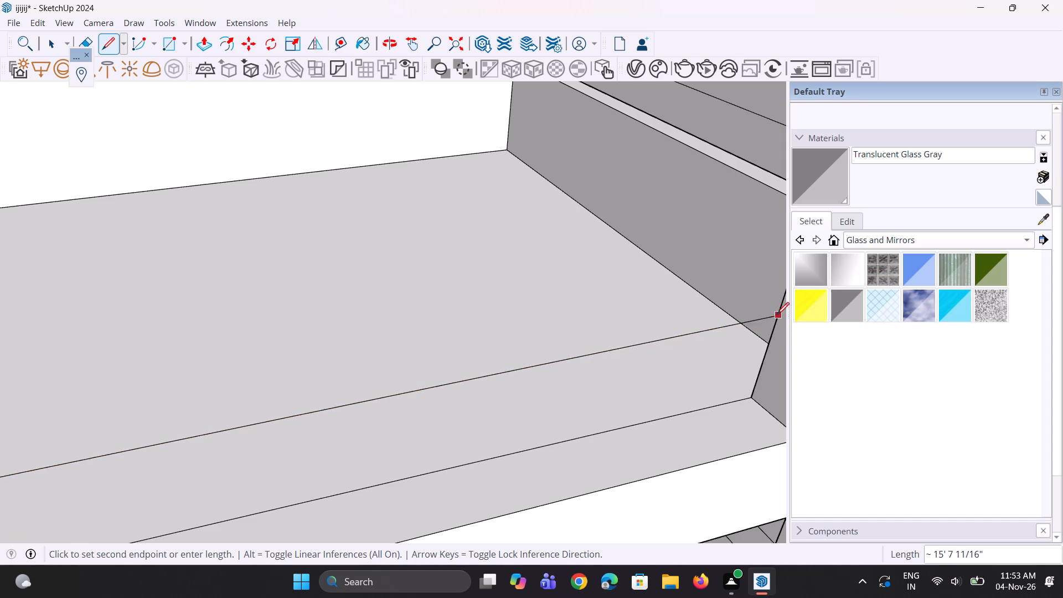
middle_drag(599, 354, 675, 369)
scroll(390, 366, down, 11)
middle_drag(415, 366, 468, 374)
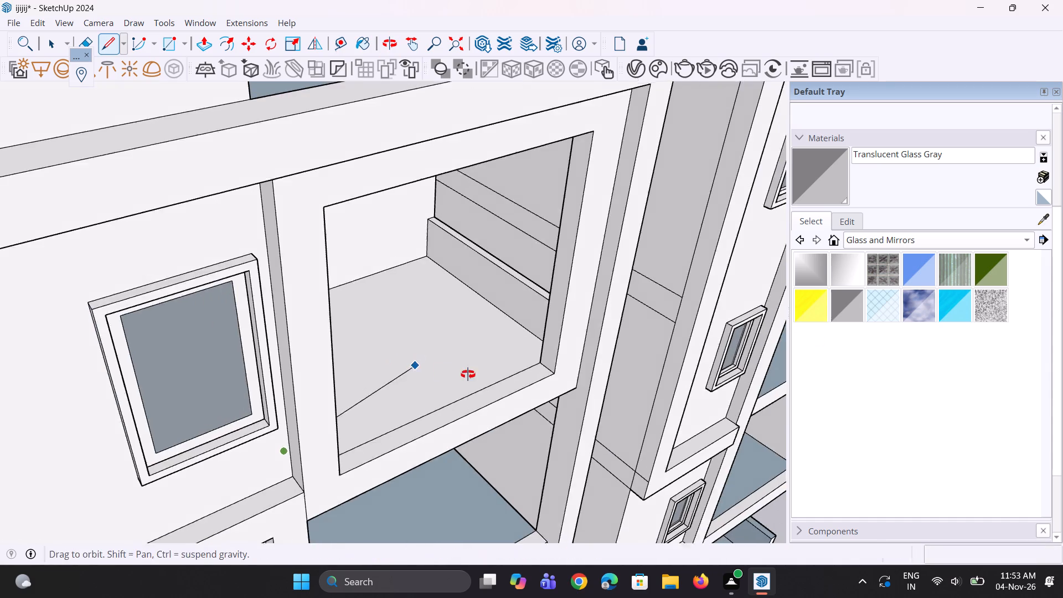
middle_drag(468, 374, 484, 367)
scroll(503, 326, up, 12)
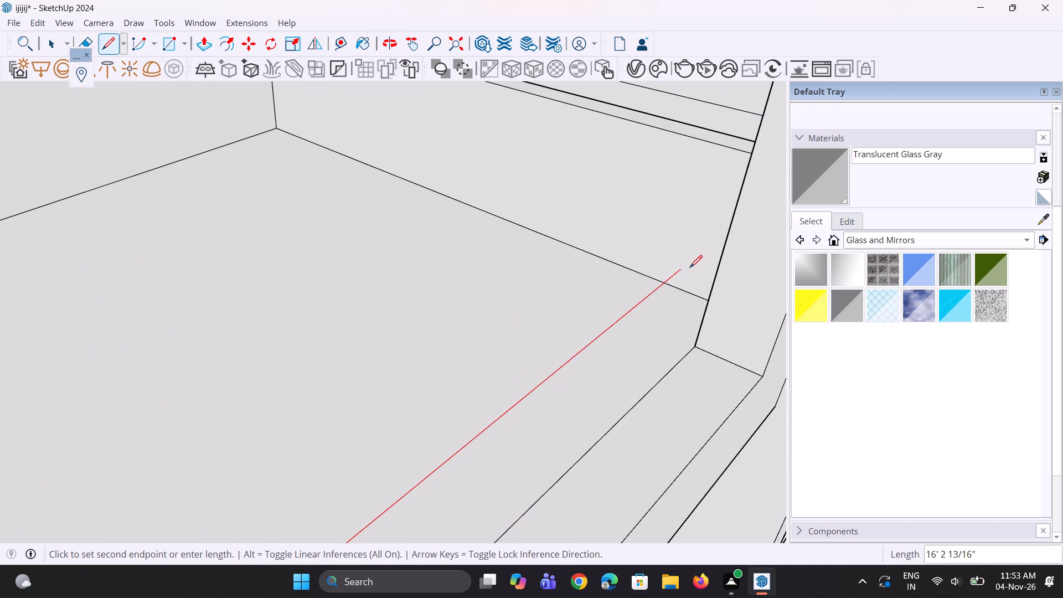
click(710, 246)
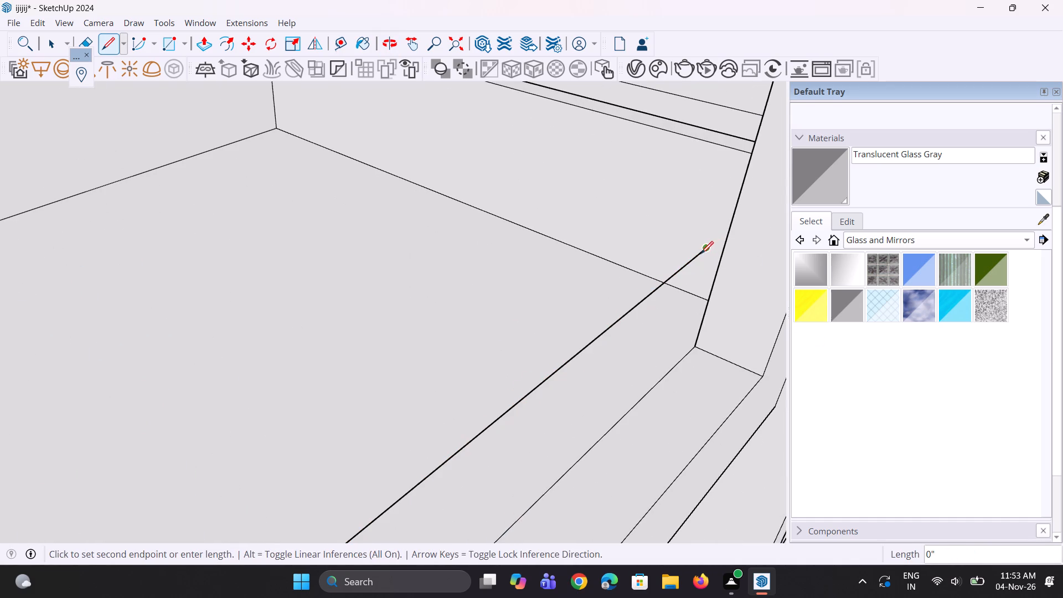
Copy the horizontal line upward at 7" spacing with a *4 array to lay out the front railing lines.
key(space)
key(space)
click(678, 271)
key(m)
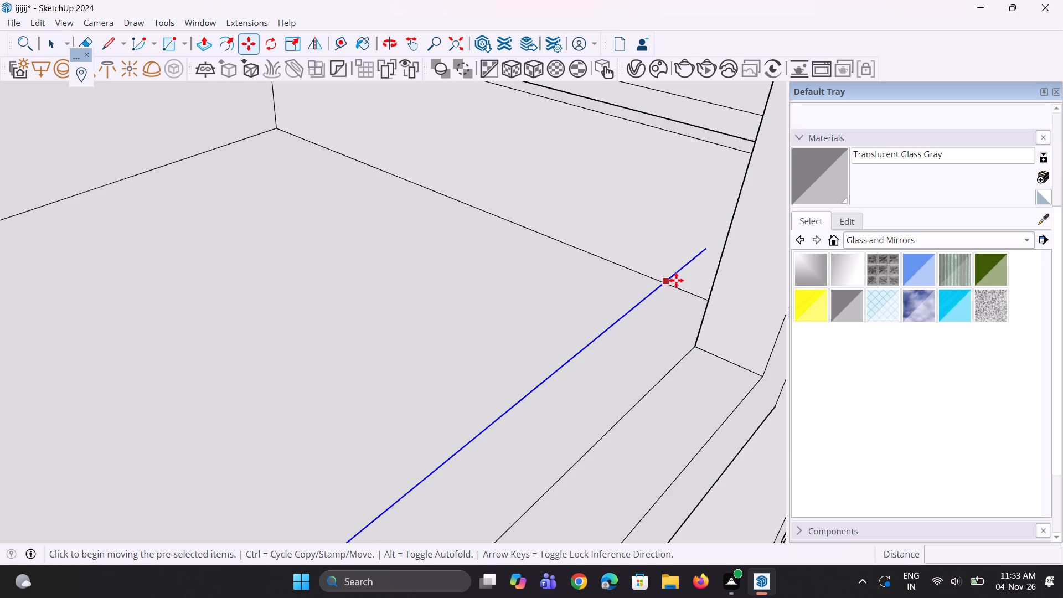
click(708, 251)
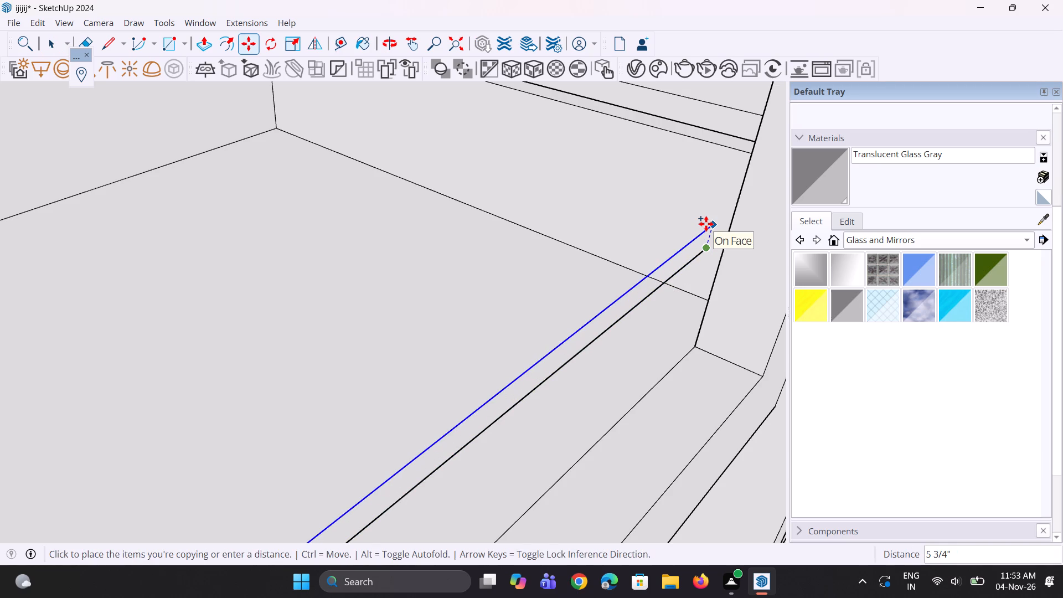
text(7")
key(Return)
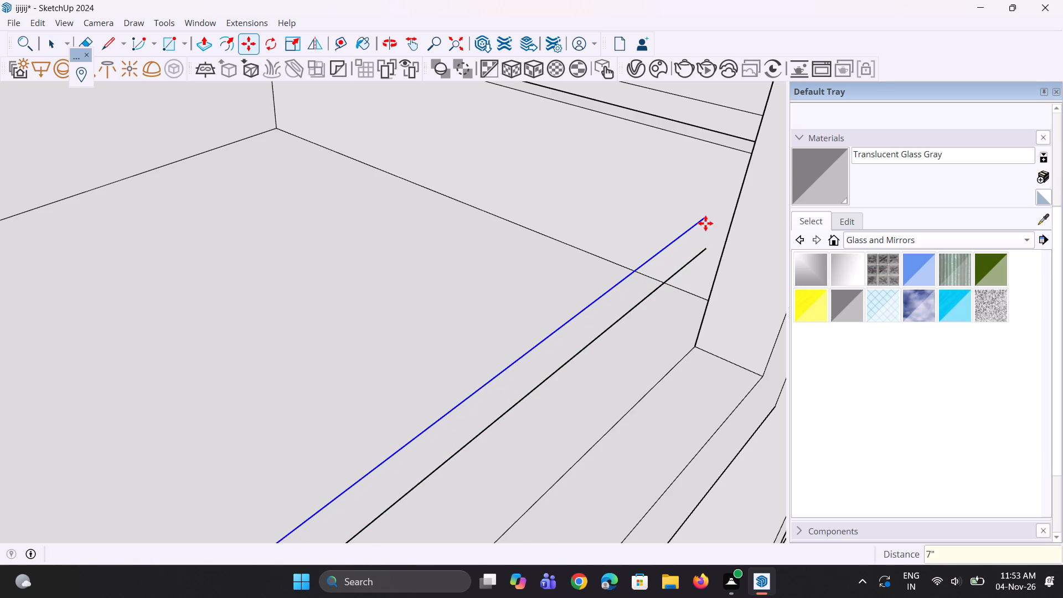
text(*4)
key(Return)
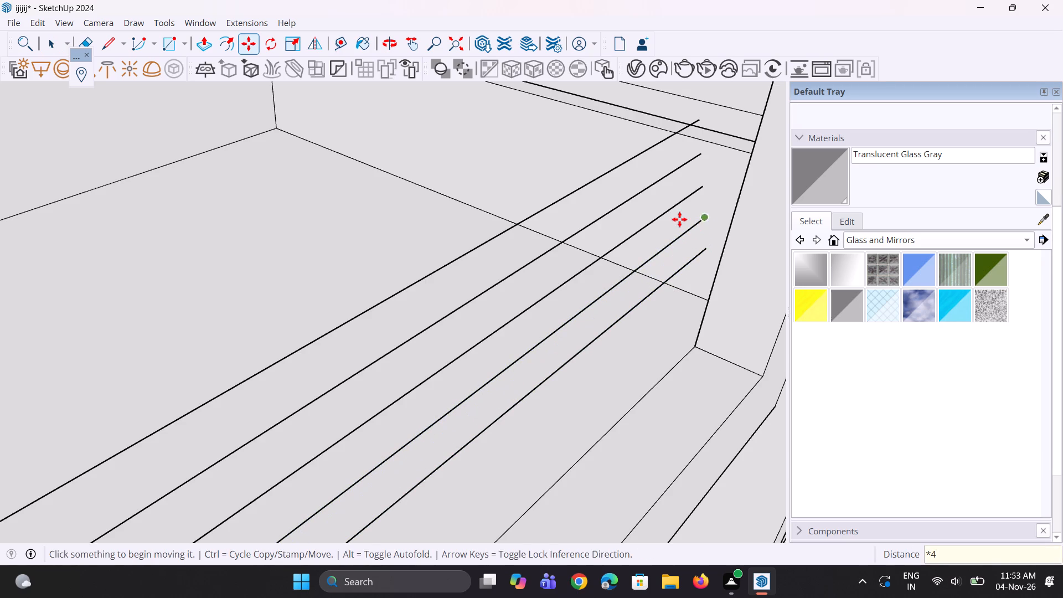
Push/Pull the top face of the framed balcony's low side wall up about 6 7/16".
key(p)
click(725, 128)
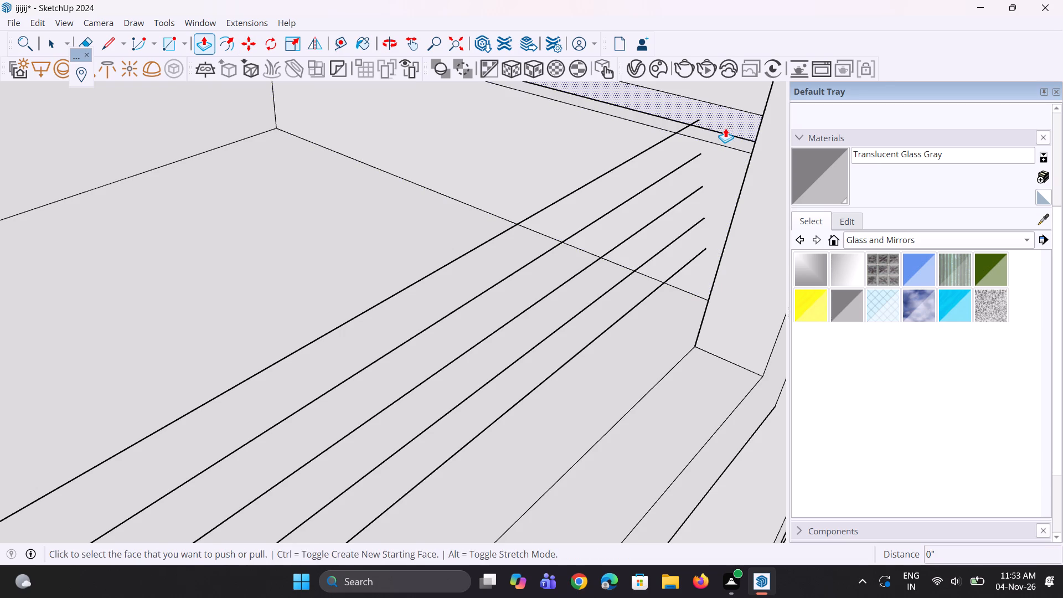
key(Escape)
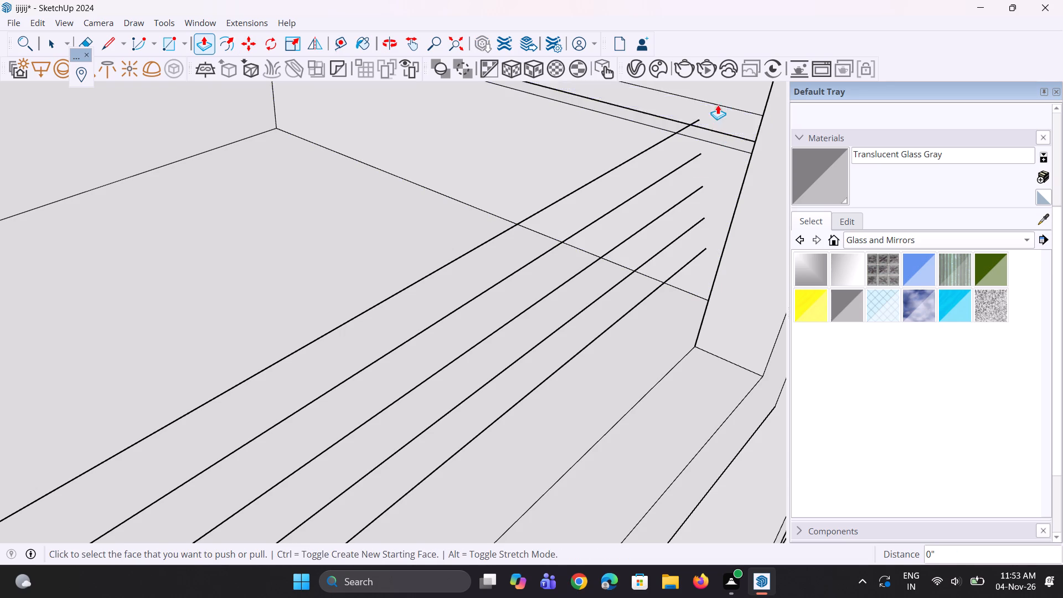
scroll(582, 293, down, 5)
middle_drag(598, 260, 590, 225)
scroll(551, 97, up, 4)
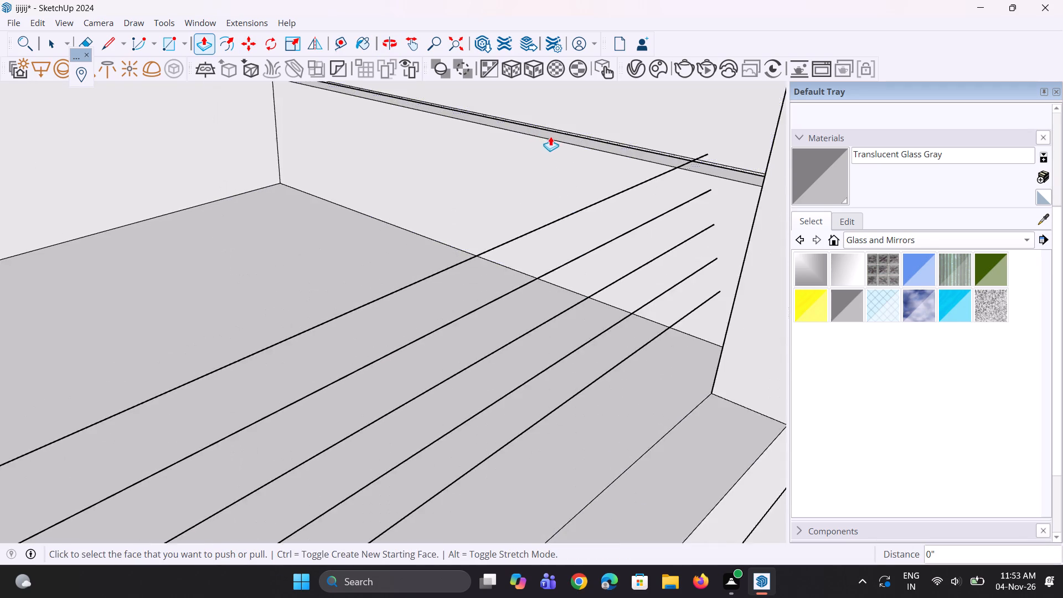
scroll(550, 136, up, 1)
click(551, 137)
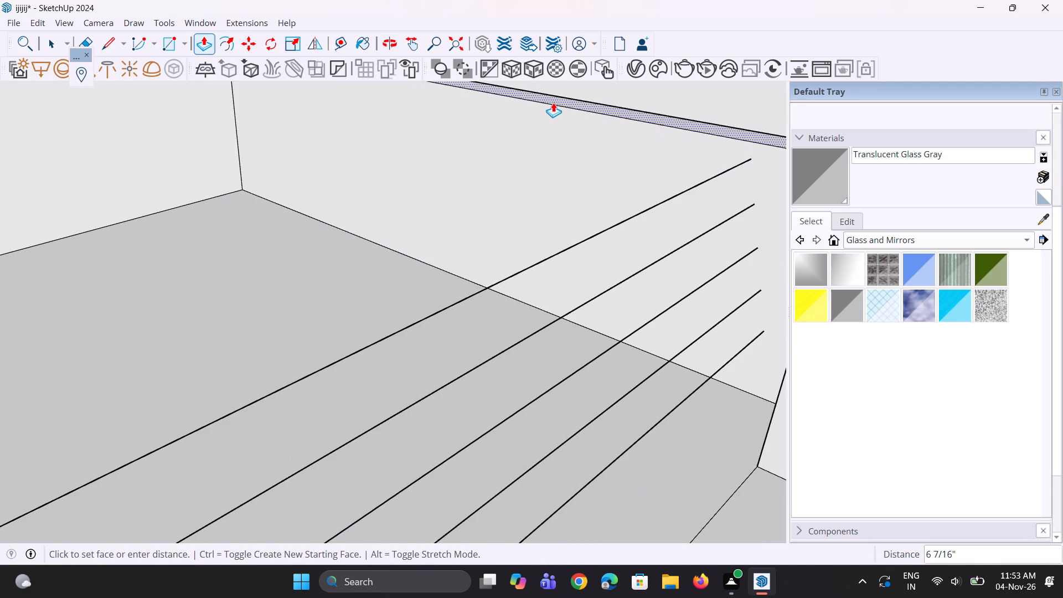
click(553, 102)
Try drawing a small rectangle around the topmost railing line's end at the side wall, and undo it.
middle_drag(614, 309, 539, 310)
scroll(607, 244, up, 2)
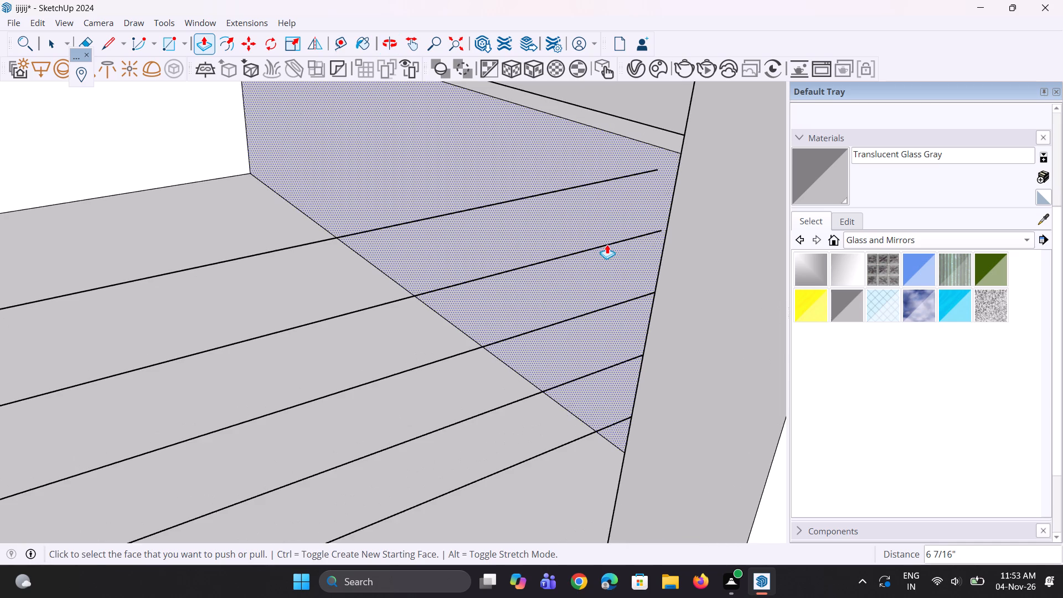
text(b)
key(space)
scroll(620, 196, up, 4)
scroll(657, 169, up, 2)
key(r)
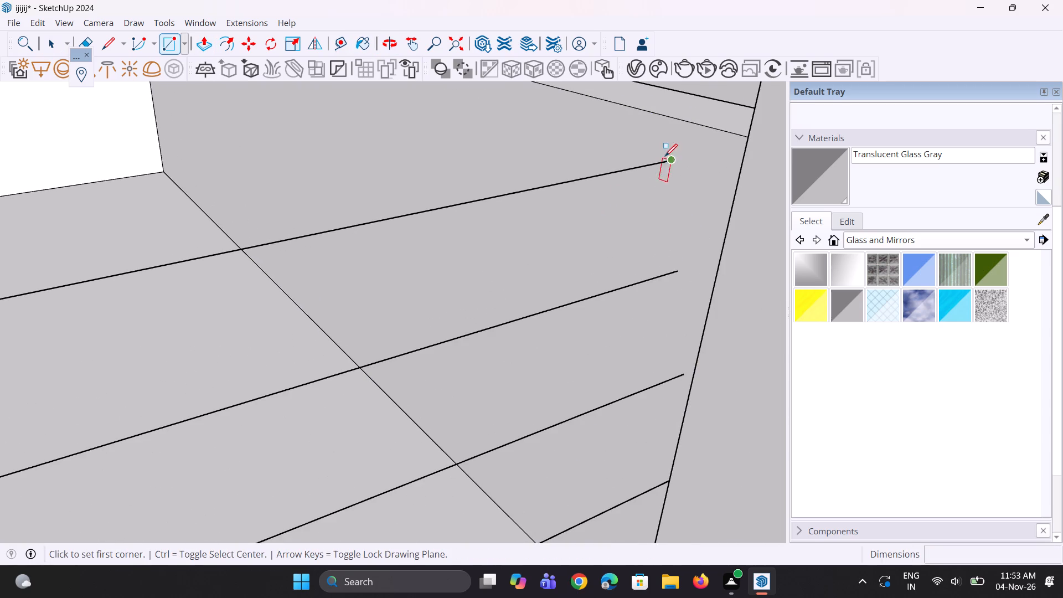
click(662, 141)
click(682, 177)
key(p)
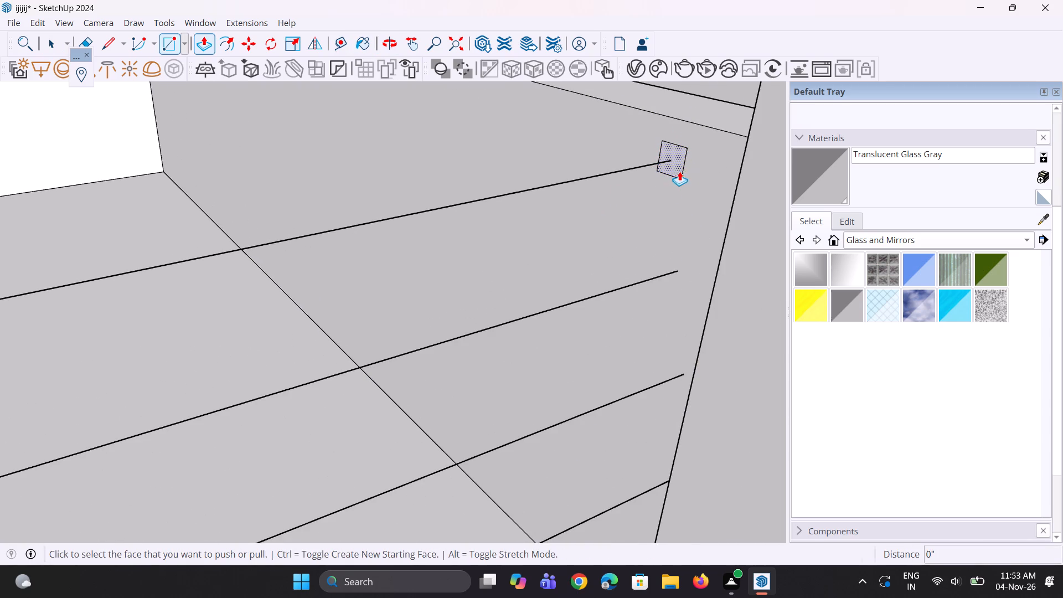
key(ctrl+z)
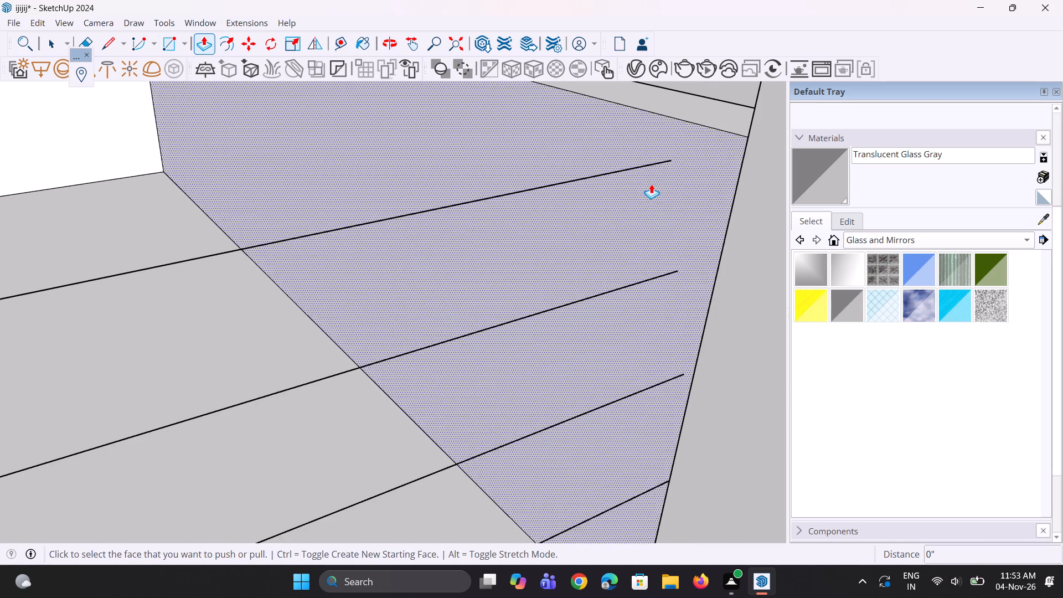
Push/Pull the top face of the framed balcony's side wall up another 3' 7 1/2" or so.
scroll(651, 184, down, 9)
scroll(647, 324, down, 6)
scroll(599, 334, down, 6)
middle_drag(590, 352, 555, 281)
scroll(564, 305, down, 9)
scroll(505, 280, down, 4)
scroll(553, 275, up, 6)
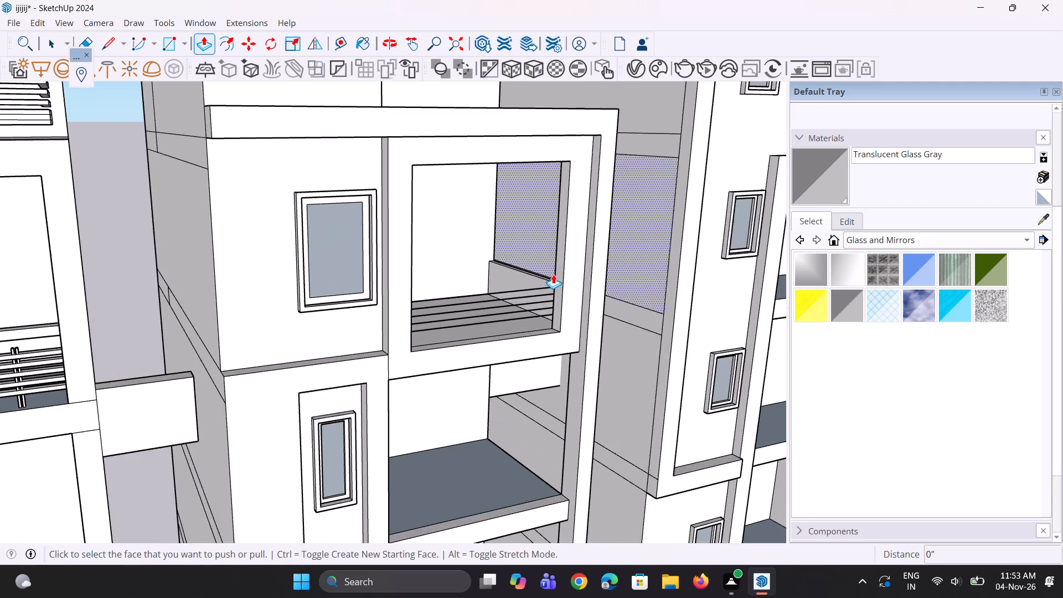
scroll(553, 274, up, 5)
scroll(492, 282, down, 5)
middle_drag(456, 390, 474, 394)
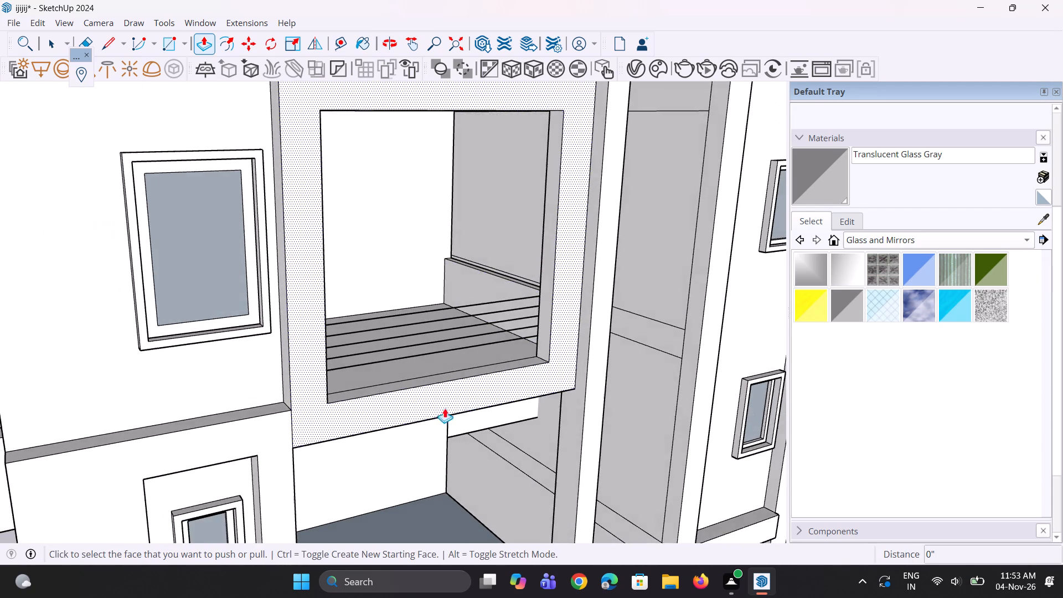
scroll(434, 409, up, 3)
scroll(541, 300, up, 3)
middle_drag(562, 230, 561, 367)
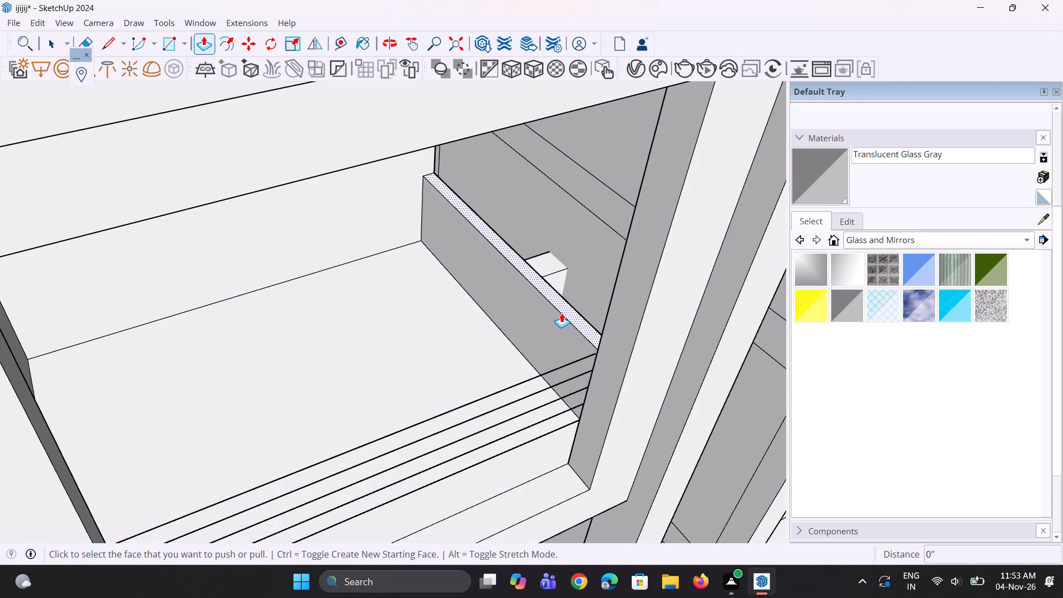
click(565, 303)
click(571, 214)
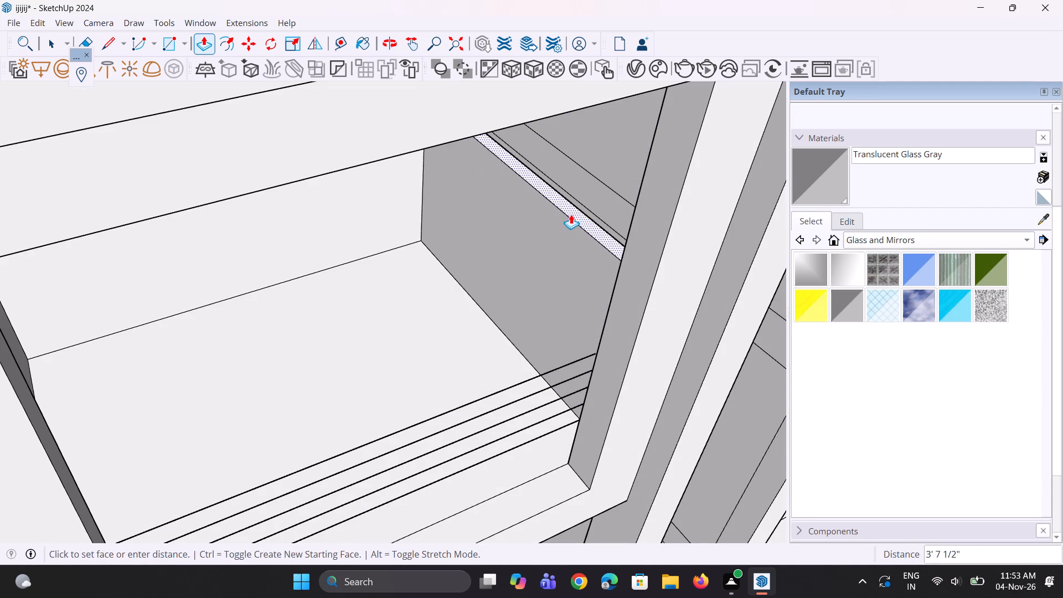
Copy the topmost railing line 1'3" upward across the framed balcony's front opening.
middle_drag(530, 363, 489, 261)
scroll(517, 363, down, 11)
middle_drag(514, 367, 457, 239)
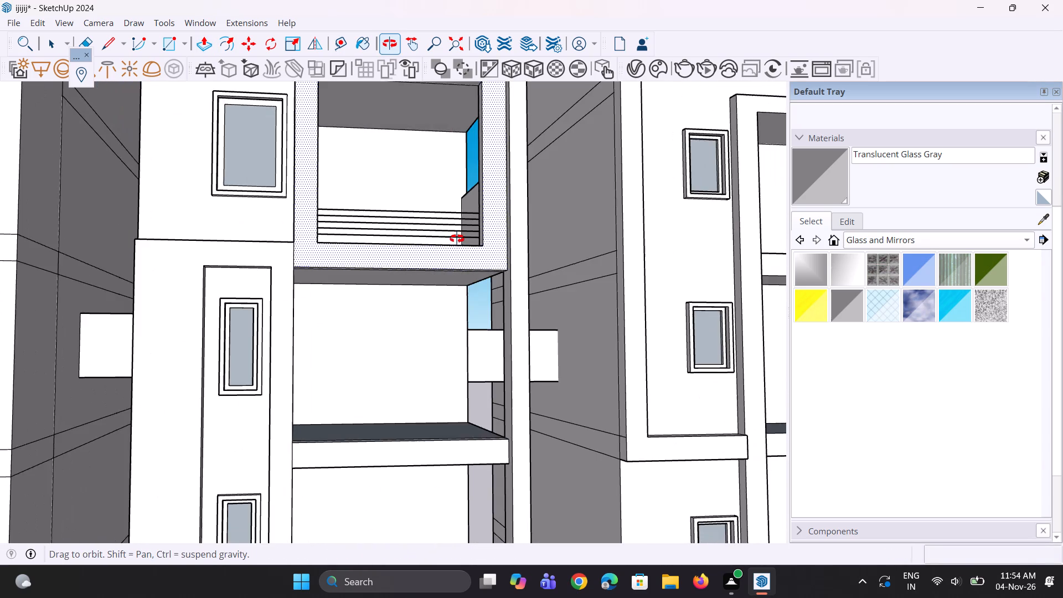
middle_drag(457, 239, 628, 346)
scroll(549, 249, up, 3)
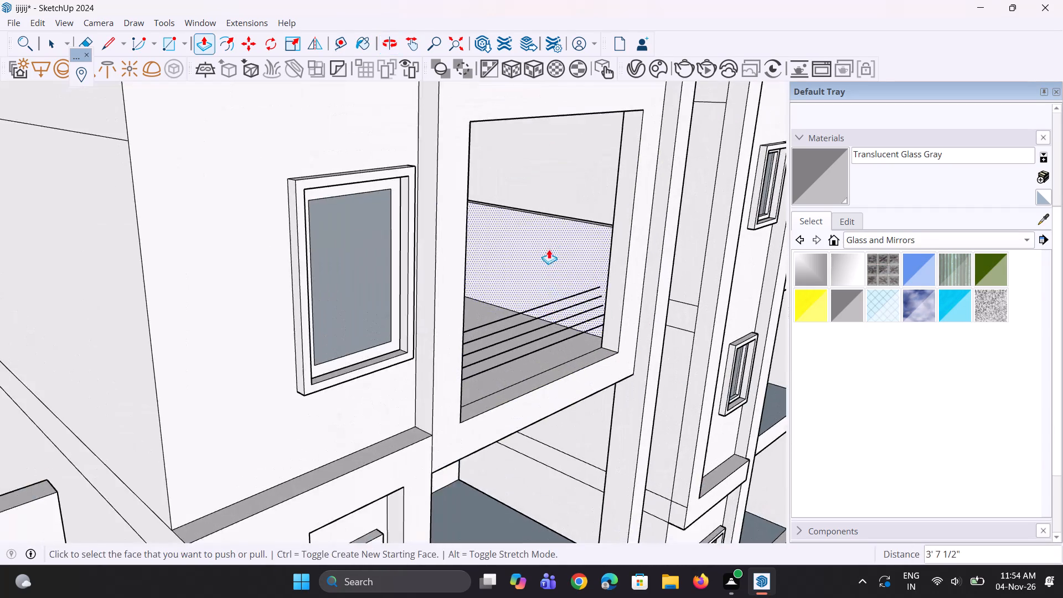
scroll(549, 249, up, 4)
key(space)
key(space)
click(572, 289)
scroll(591, 282, up, 1)
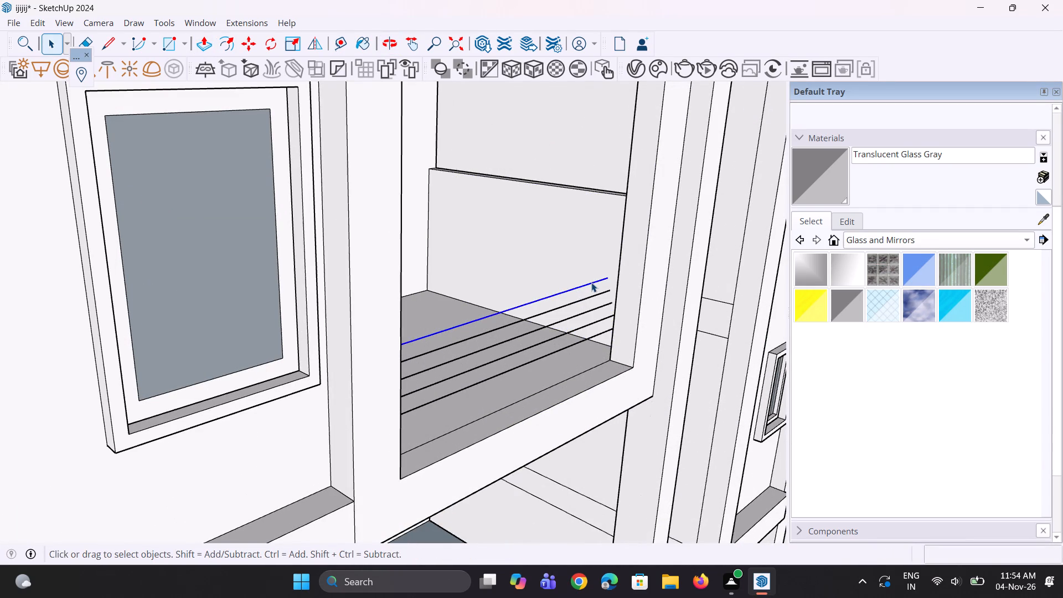
scroll(591, 282, up, 1)
key(m)
scroll(622, 264, up, 3)
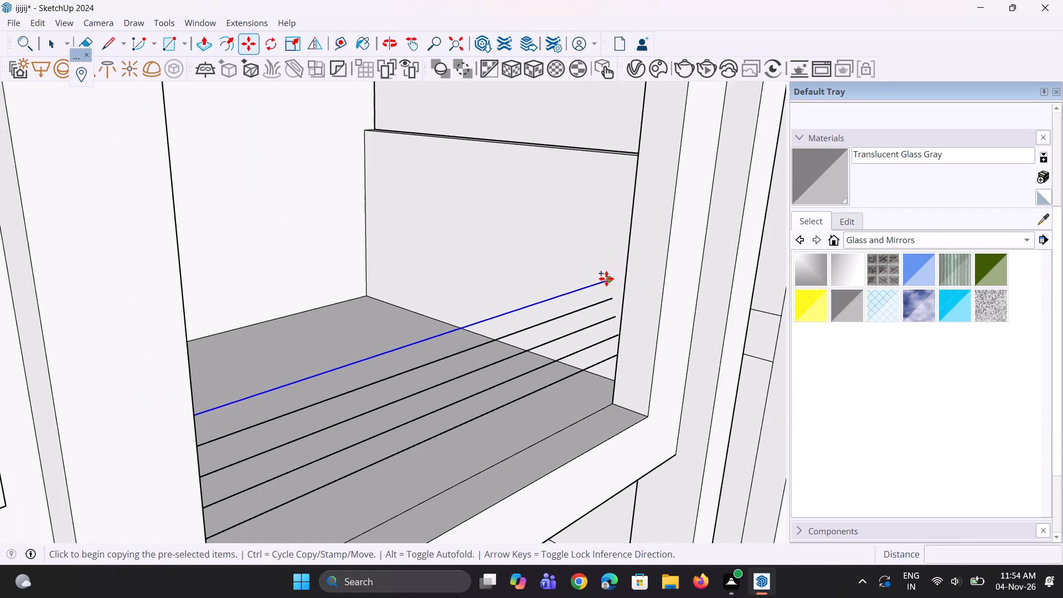
click(606, 279)
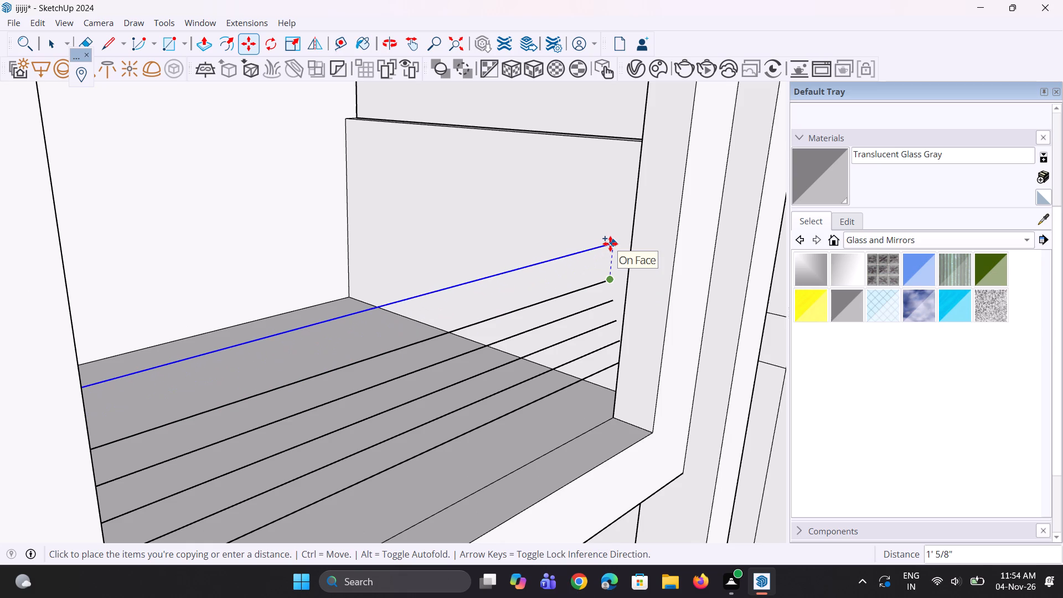
text(1'3")
key(Return)
scroll(578, 343, down, 6)
middle_drag(577, 344, 521, 316)
key(space)
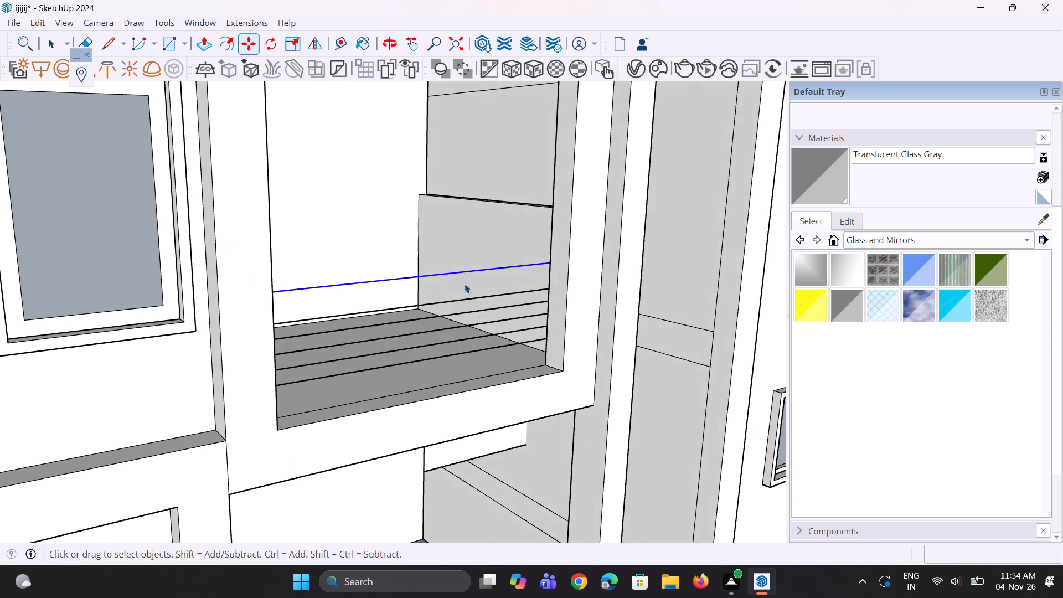
key(space)
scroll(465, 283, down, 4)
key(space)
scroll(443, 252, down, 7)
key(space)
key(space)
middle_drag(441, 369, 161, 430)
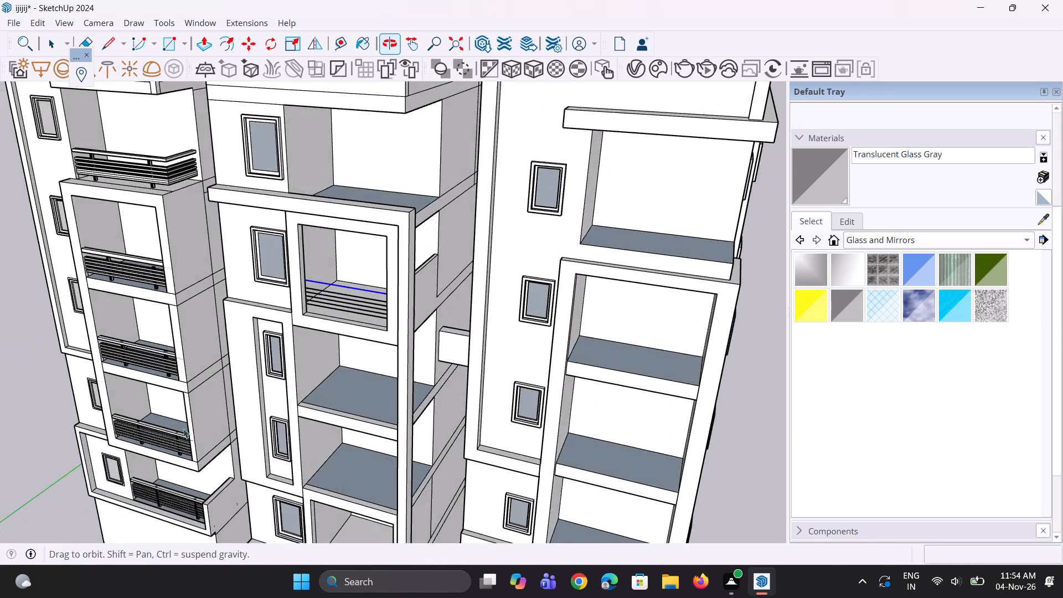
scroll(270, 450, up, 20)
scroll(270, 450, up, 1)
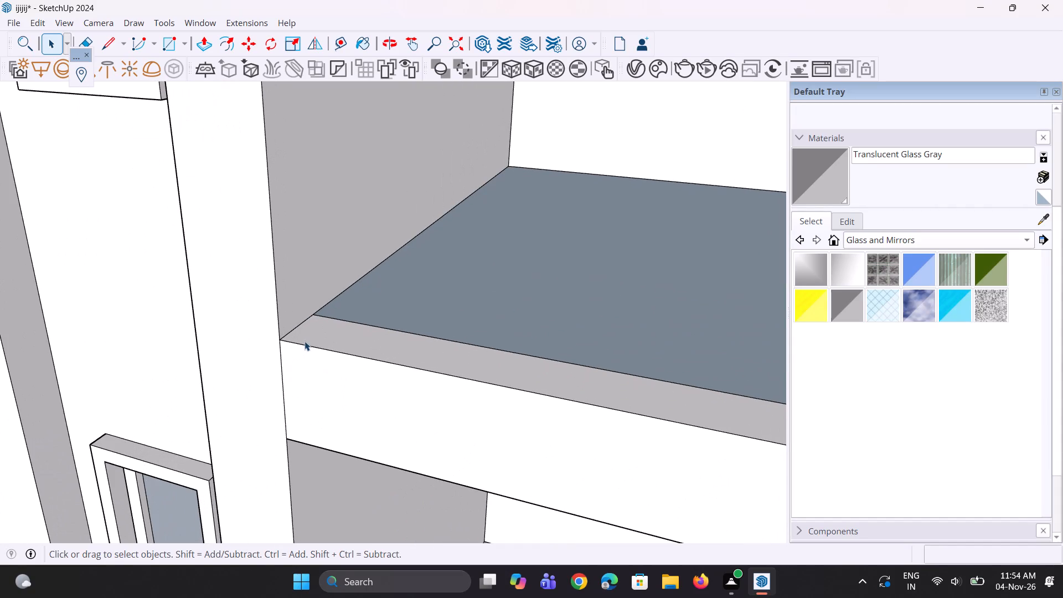
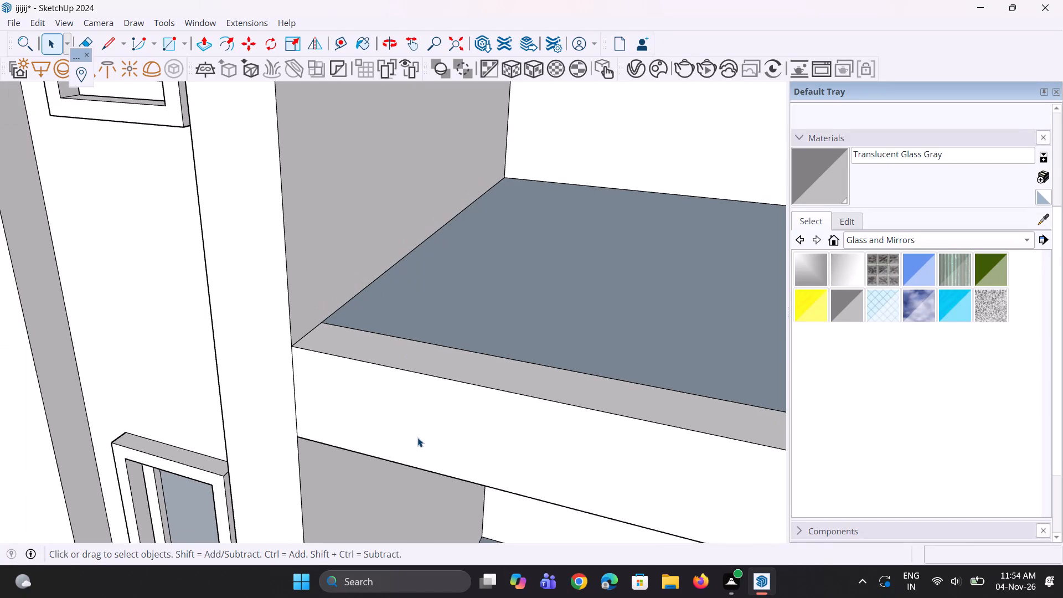
Draw a 1' vertical line up the side wall and a horizontal line across the front of the middle building's third balcony from the bottom.
key(l)
scroll(356, 369, up, 2)
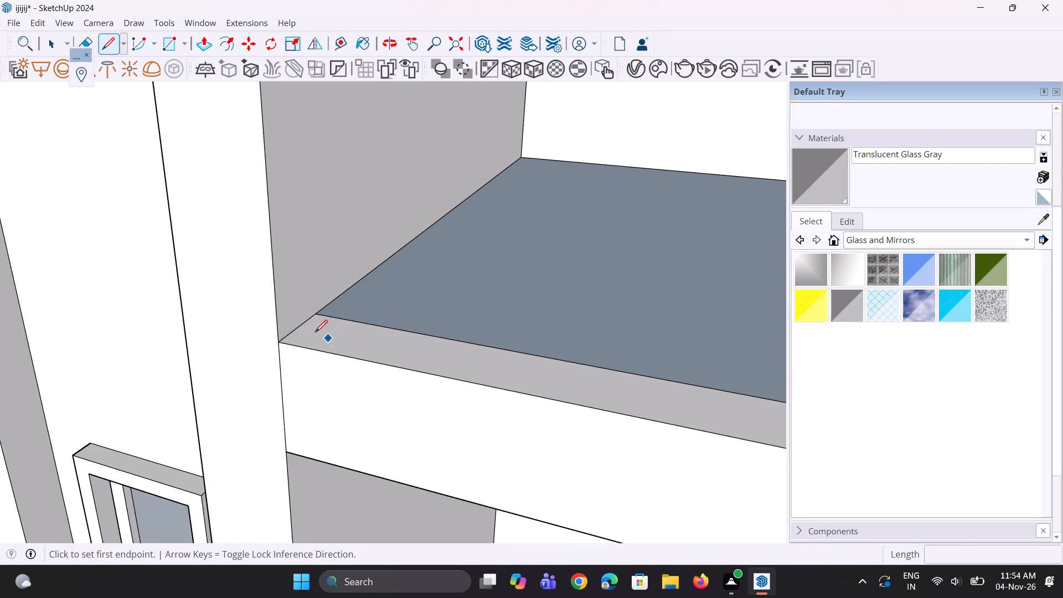
scroll(314, 332, up, 2)
click(294, 329)
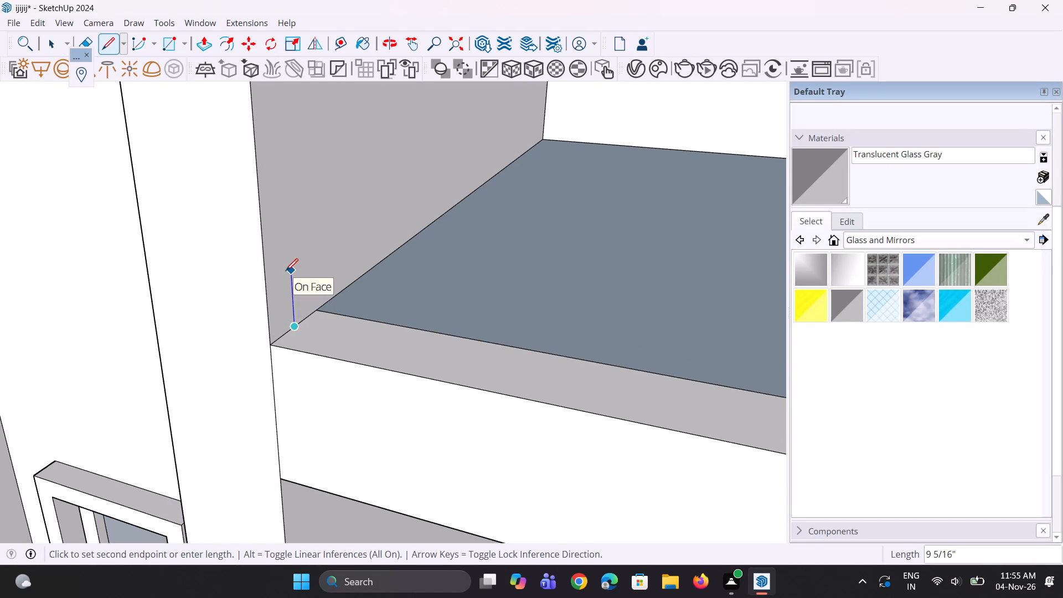
text(1')
key(Return)
scroll(482, 284, down, 5)
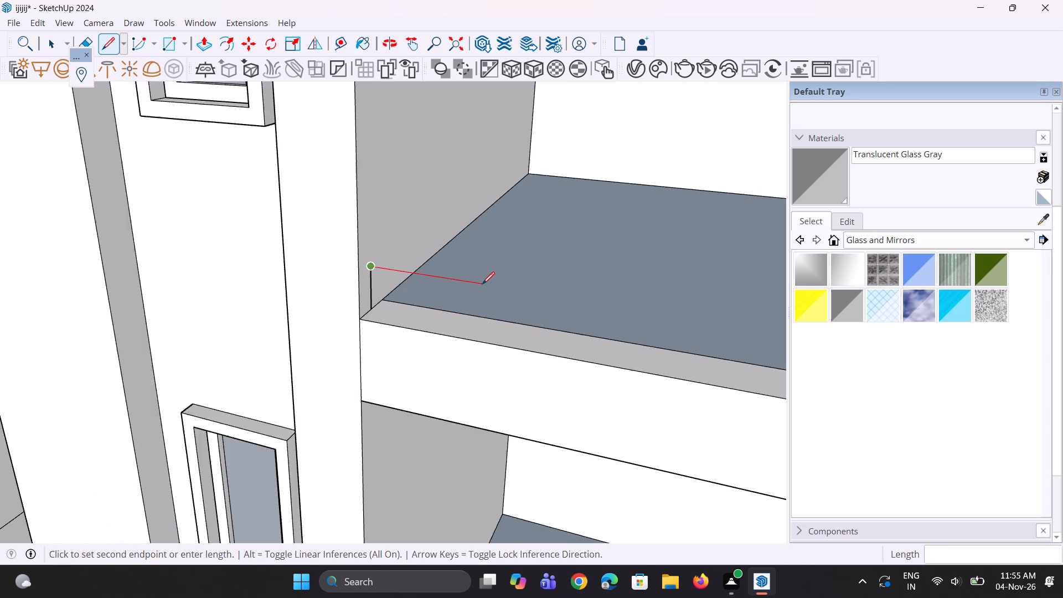
scroll(482, 284, down, 15)
middle_drag(528, 301, 620, 304)
scroll(658, 265, up, 4)
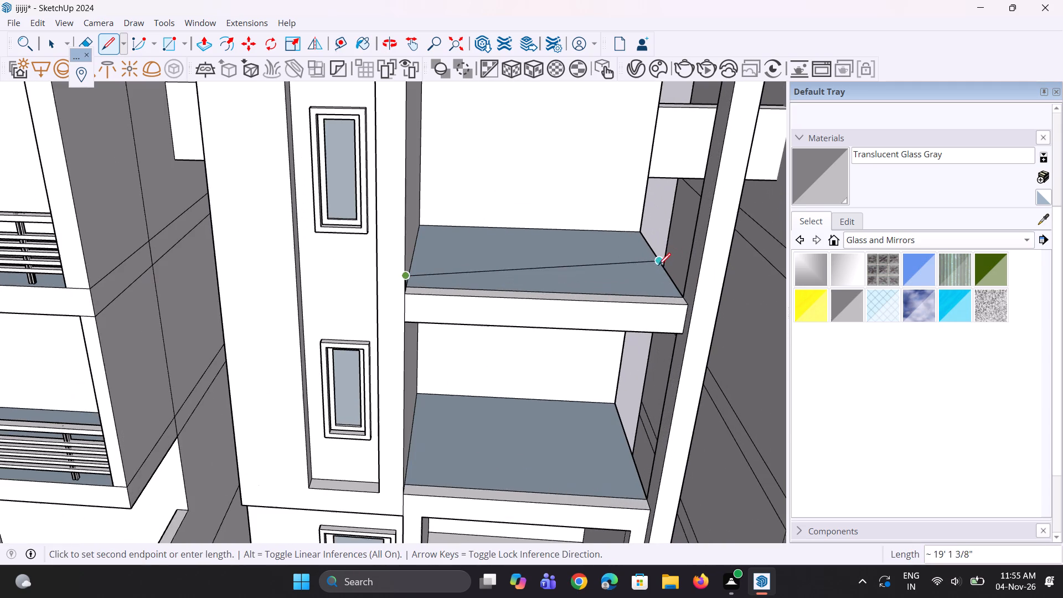
scroll(684, 288, up, 4)
click(689, 288)
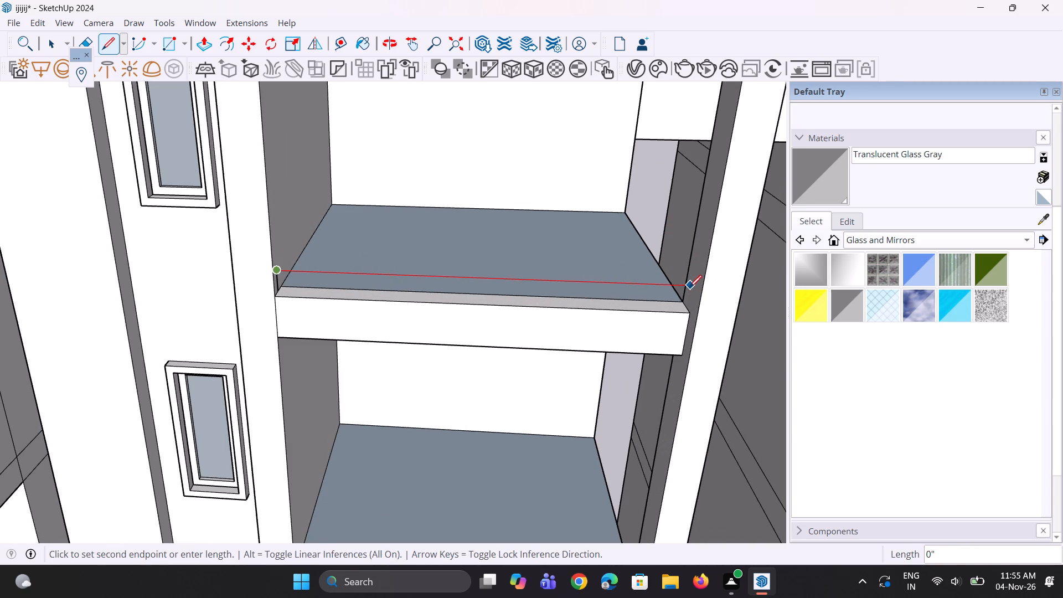
key(space)
key(space)
Copy the horizontal railing line 7" upward on the third balcony and array it four times.
click(682, 286)
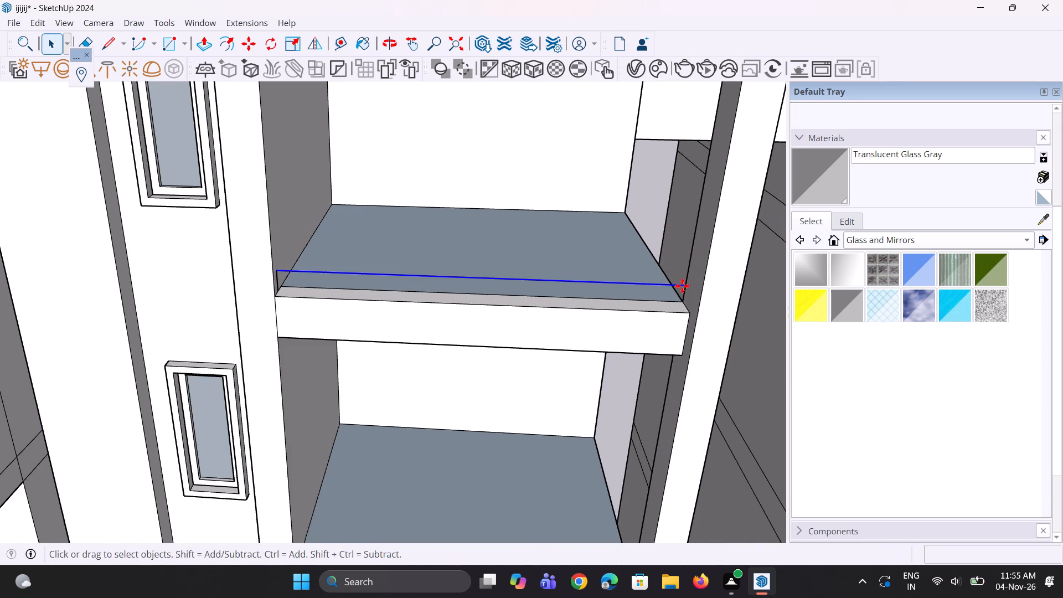
key(m)
scroll(694, 289, up, 3)
click(698, 290)
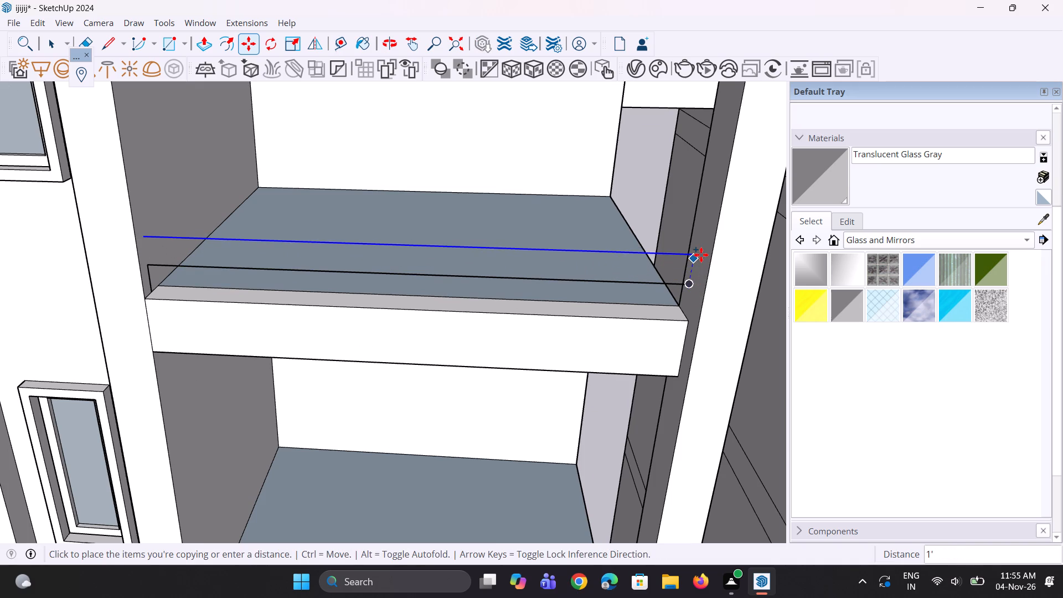
key(7)
key(shift+quotedbl)
key(Return)
text(*4)
key(Return)
Copy the topmost railing line of the third balcony 1'3" upward.
scroll(613, 341, down, 5)
middle_drag(611, 339, 609, 333)
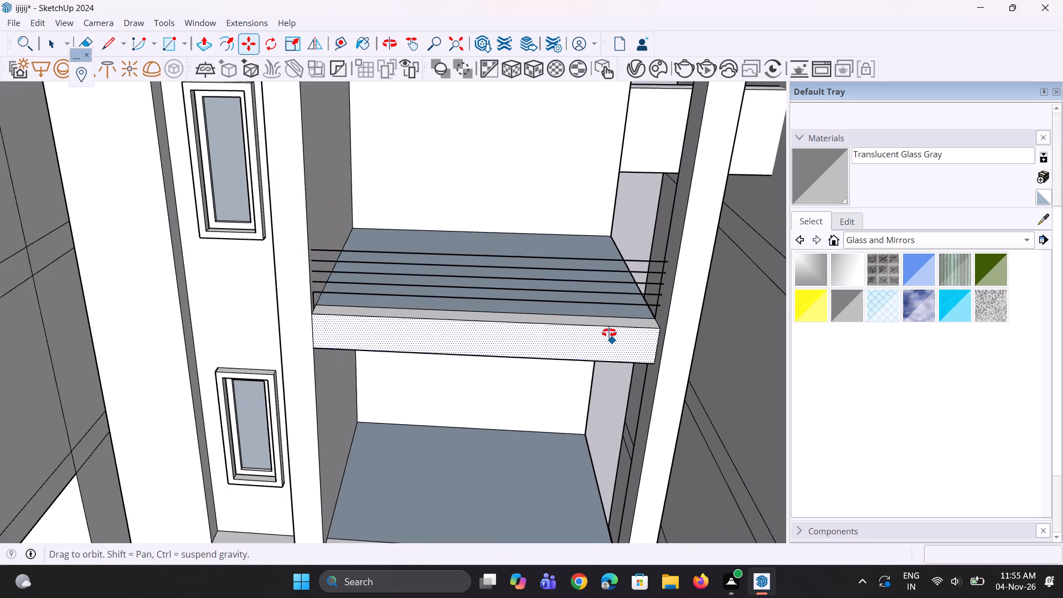
middle_drag(609, 333, 607, 331)
key(space)
scroll(635, 264, up, 1)
key(space)
click(642, 254)
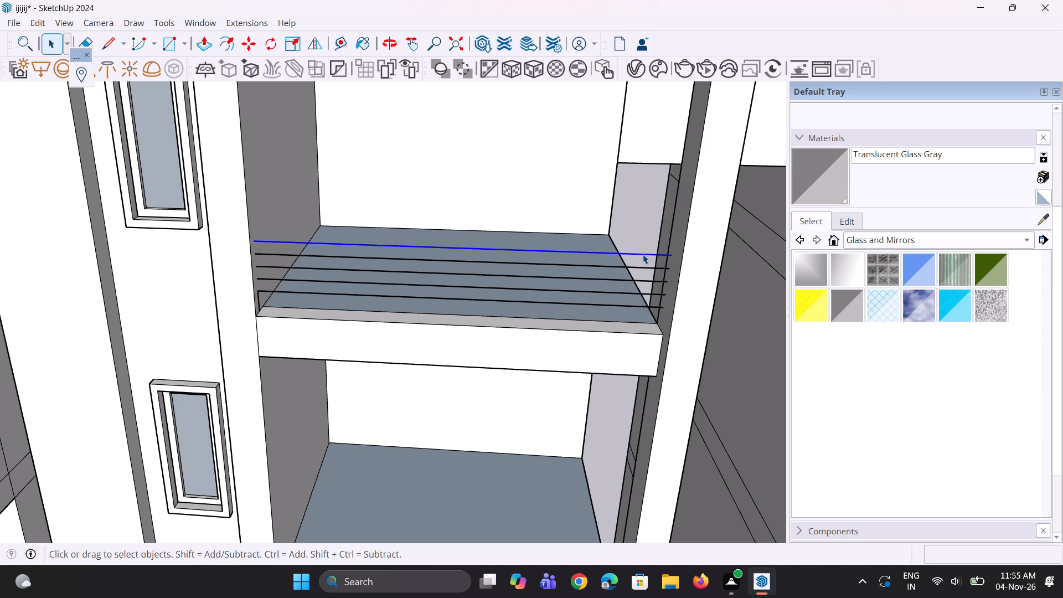
key(m)
ctrl+scroll(695, 252, up, 2)
scroll(684, 248, up, 5)
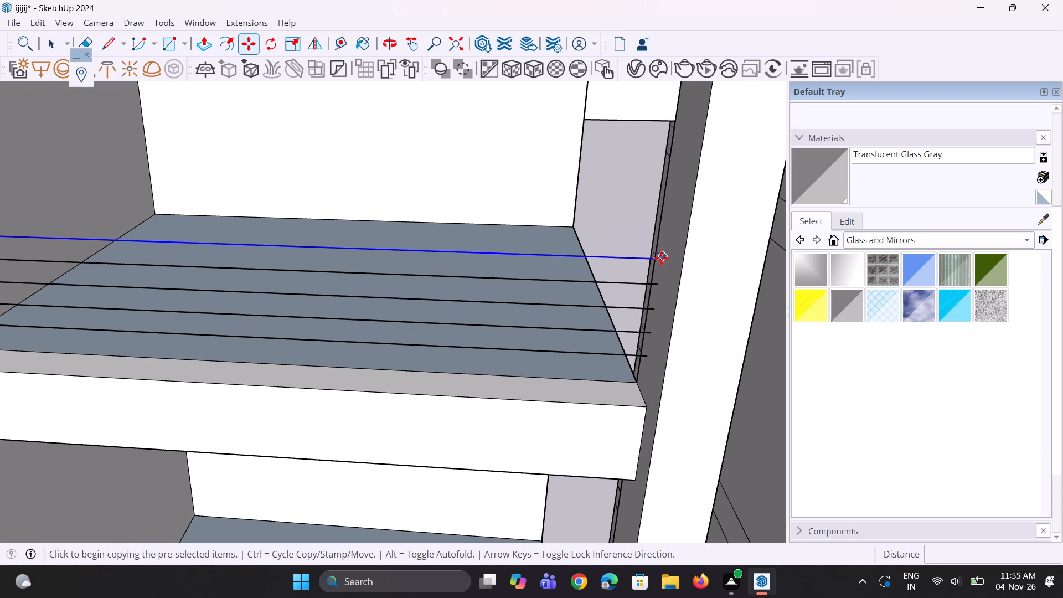
click(660, 259)
text(1'3")
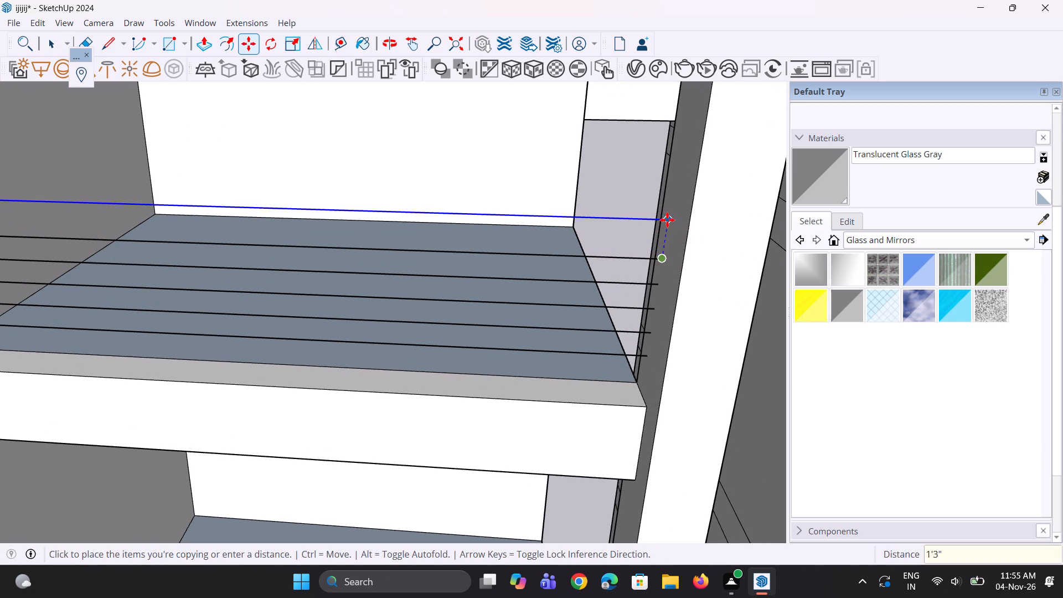
key(Return)
scroll(663, 220, down, 16)
middle_drag(605, 227, 590, 163)
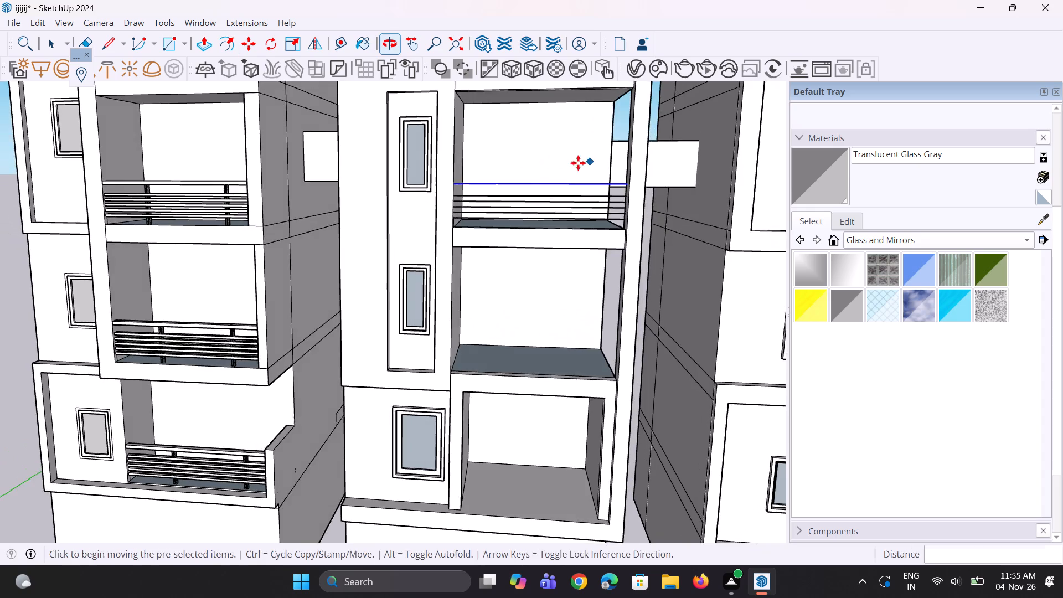
scroll(546, 165, down, 14)
key(space)
key(space)
key(space)
Draw a 1' vertical line up the side wall and a horizontal line across the front of the second balcony from the bottom.
scroll(527, 239, up, 8)
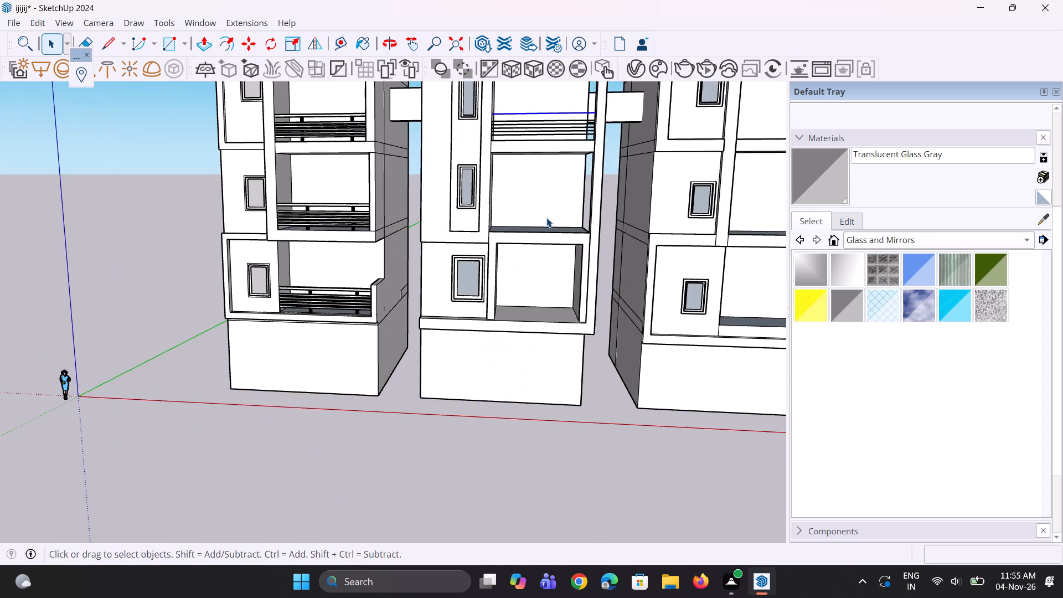
scroll(547, 219, up, 2)
middle_drag(547, 220, 493, 283)
scroll(474, 242, up, 11)
key(l)
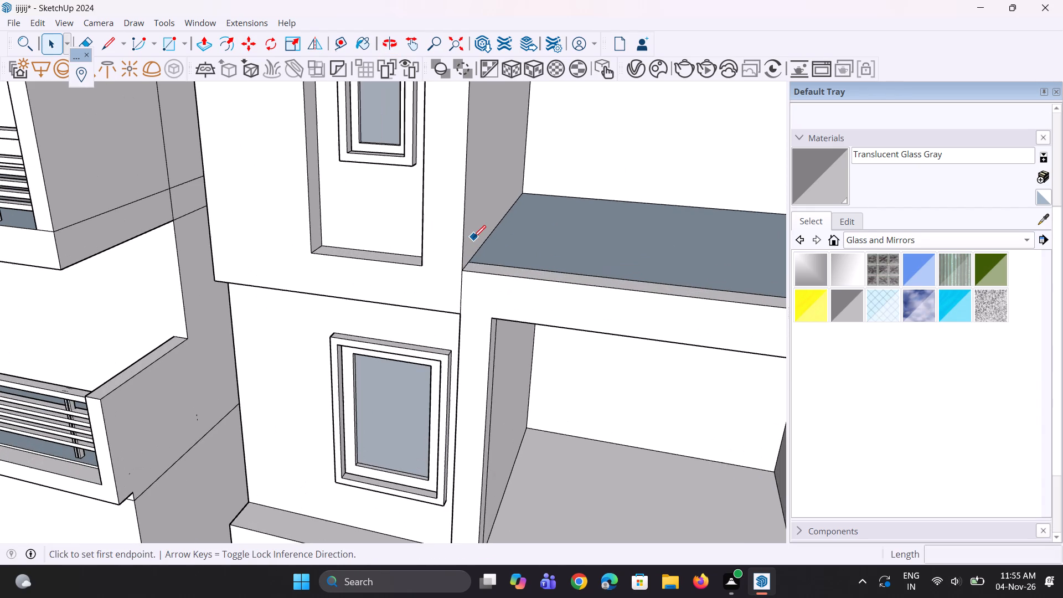
middle_drag(473, 235, 438, 282)
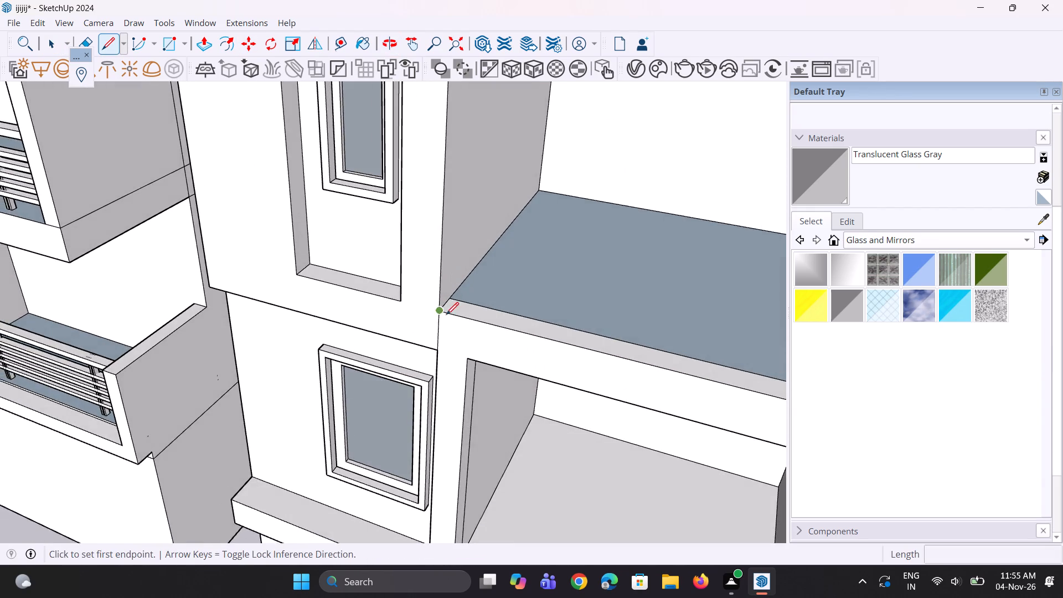
scroll(446, 315, up, 7)
click(438, 300)
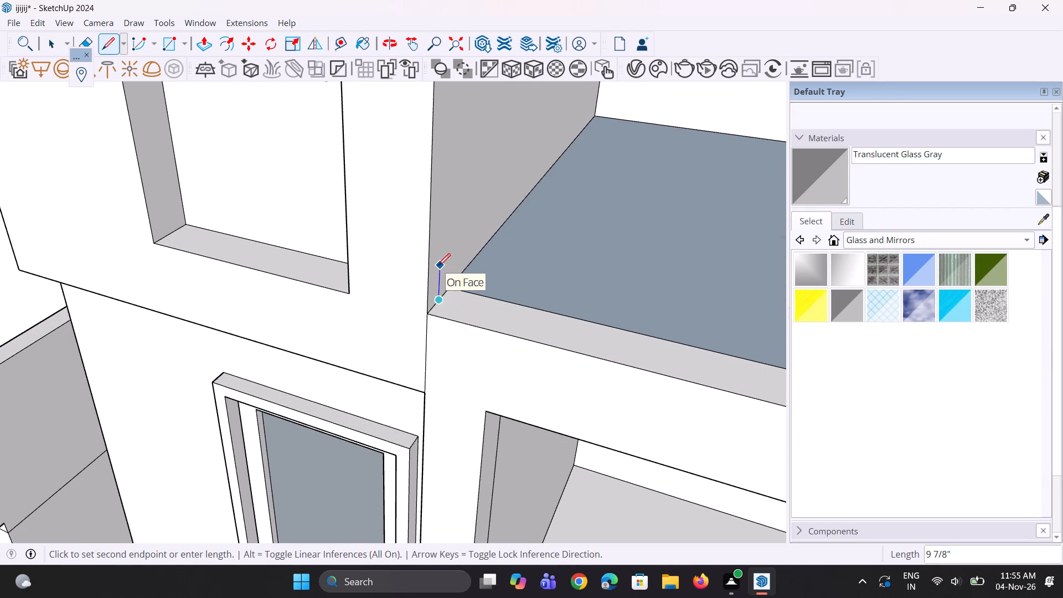
text(1')
key(Return)
scroll(583, 285, down, 6)
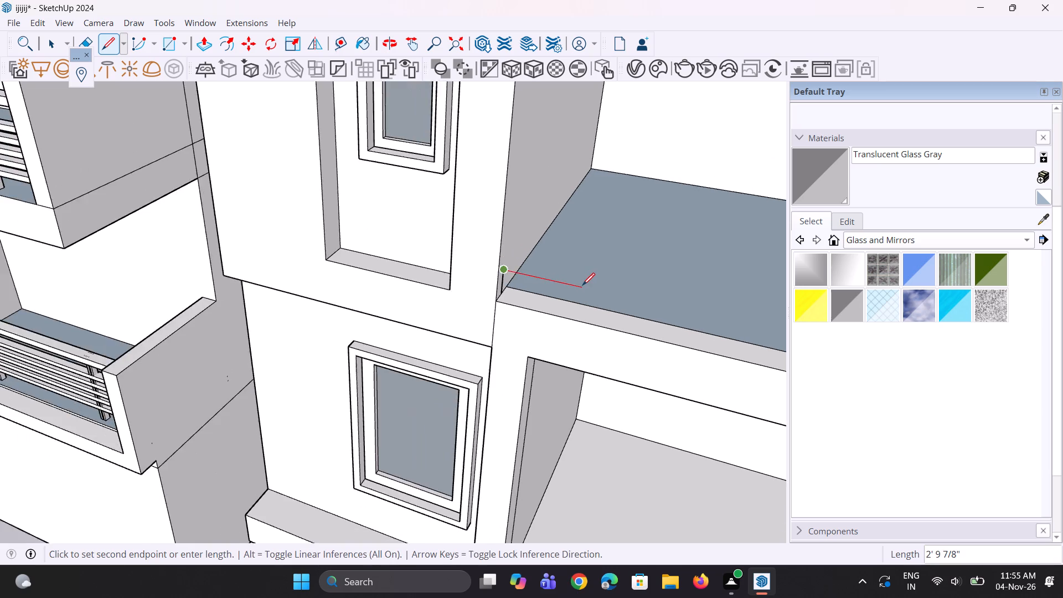
scroll(582, 285, down, 13)
middle_drag(596, 285, 729, 291)
scroll(694, 241, up, 3)
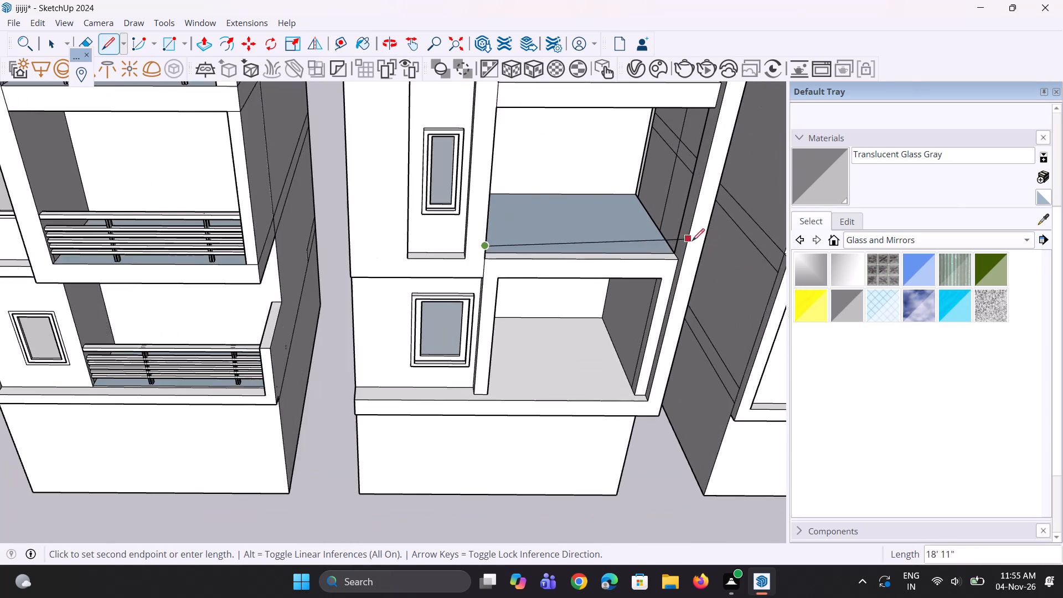
scroll(692, 241, up, 8)
click(683, 239)
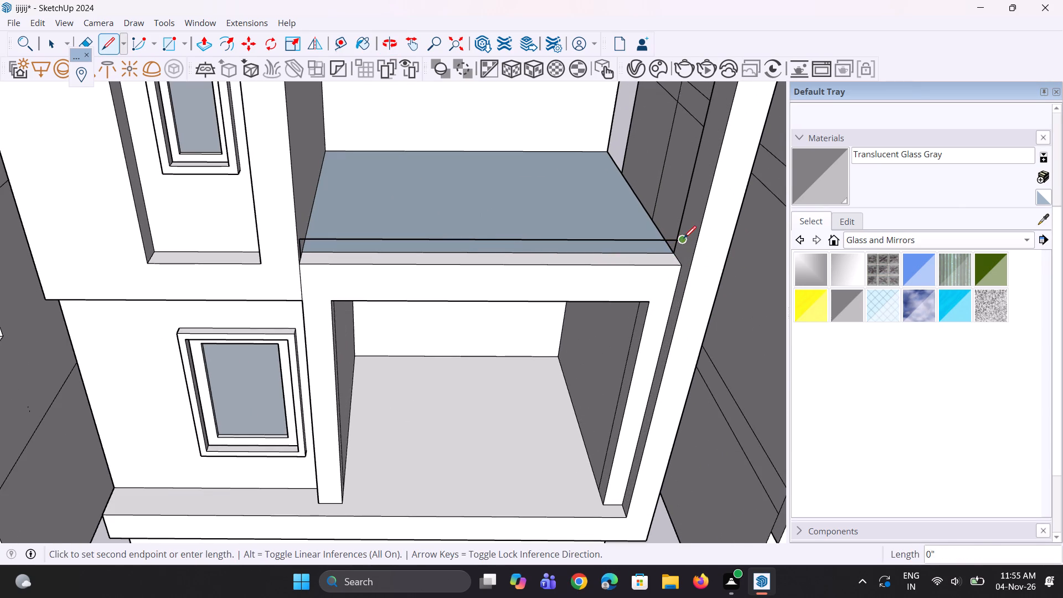
key(space)
key(space)
Copy the second balcony's horizontal railing line 7" upward and array it four times.
click(663, 242)
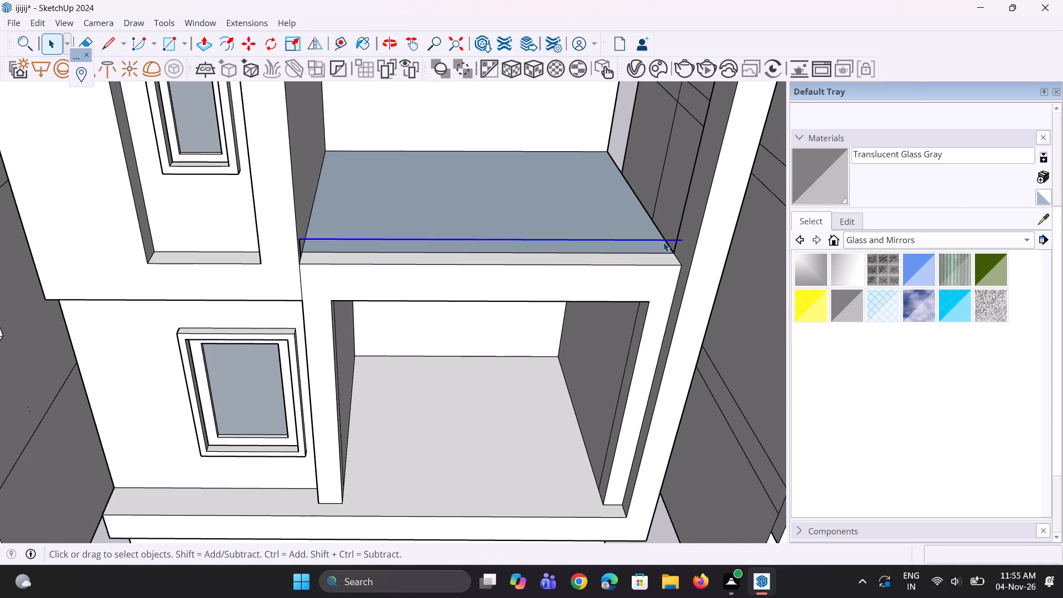
key(m)
scroll(668, 241, up, 4)
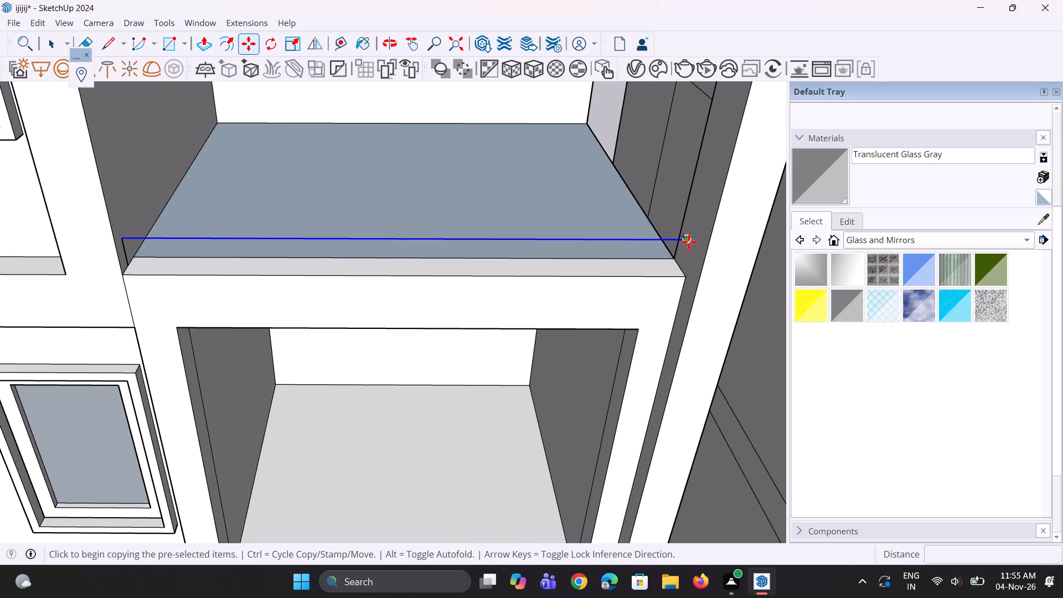
click(689, 242)
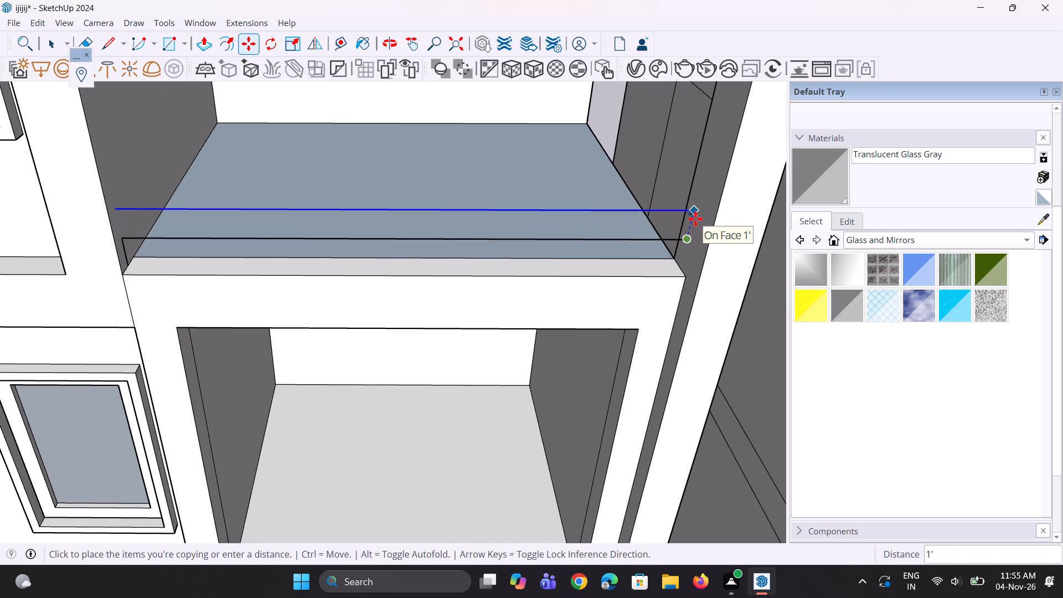
key(7)
key(shift+quotedbl)
key(Return)
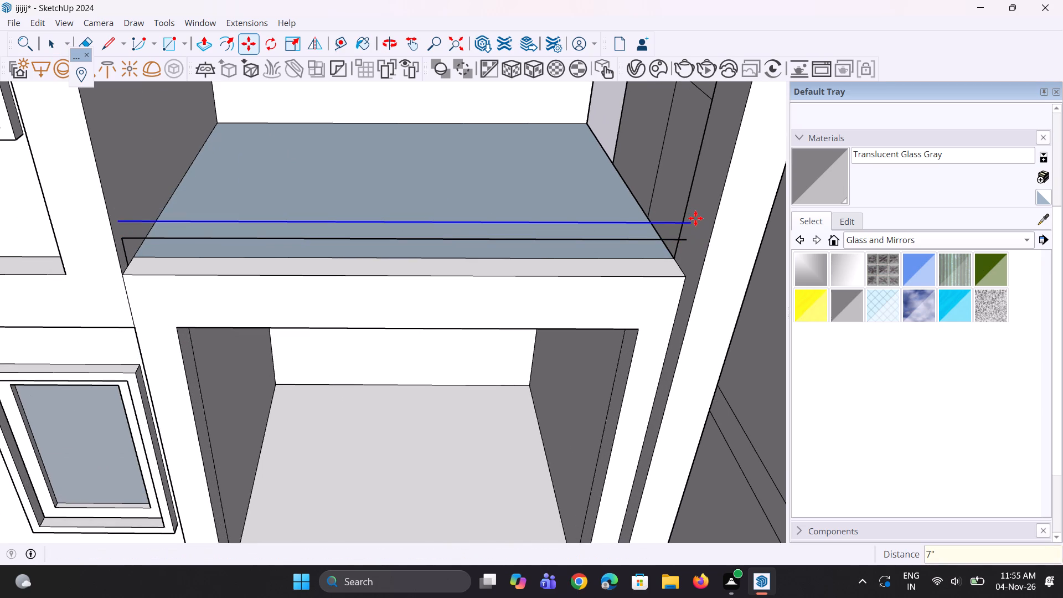
text(*4)
key(Return)
Copy the topmost railing line of the second balcony 1'3" upward.
scroll(685, 234, down, 5)
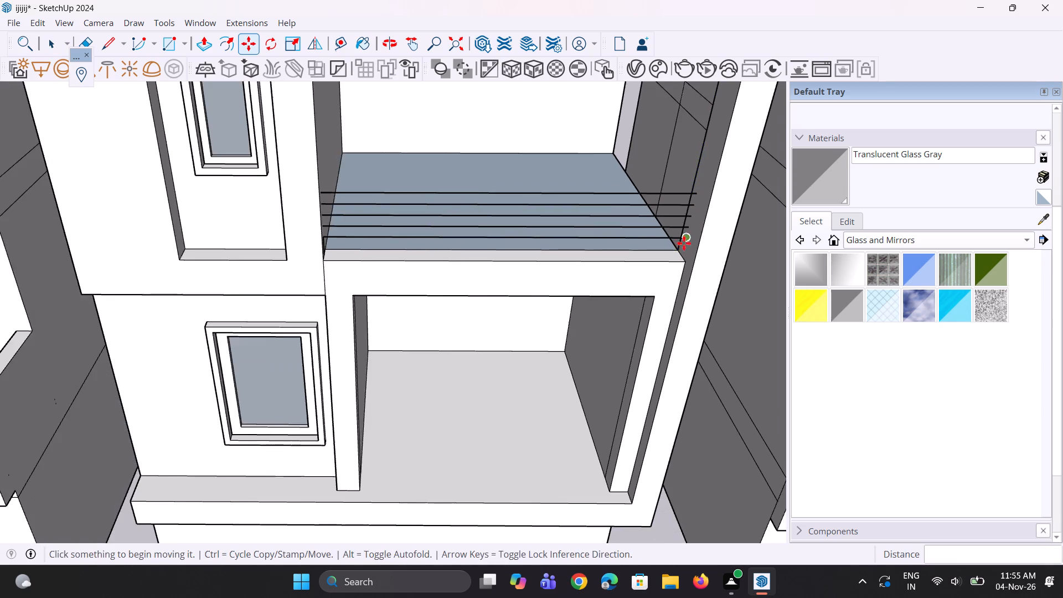
middle_drag(680, 250, 649, 172)
scroll(656, 269, down, 14)
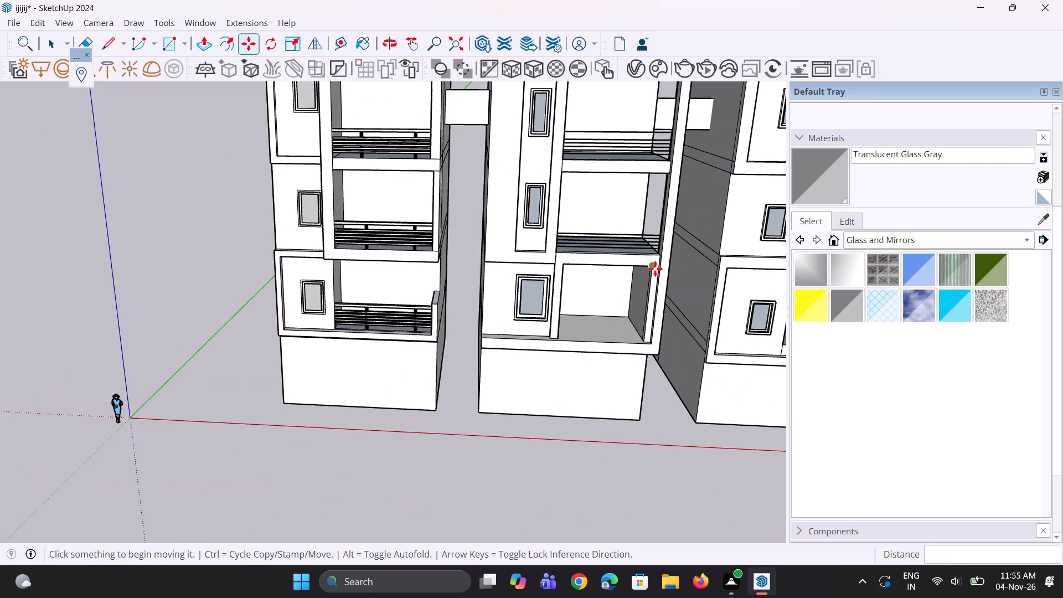
scroll(665, 189, up, 3)
scroll(657, 234, up, 7)
key(n)
key(space)
scroll(651, 262, up, 2)
key(space)
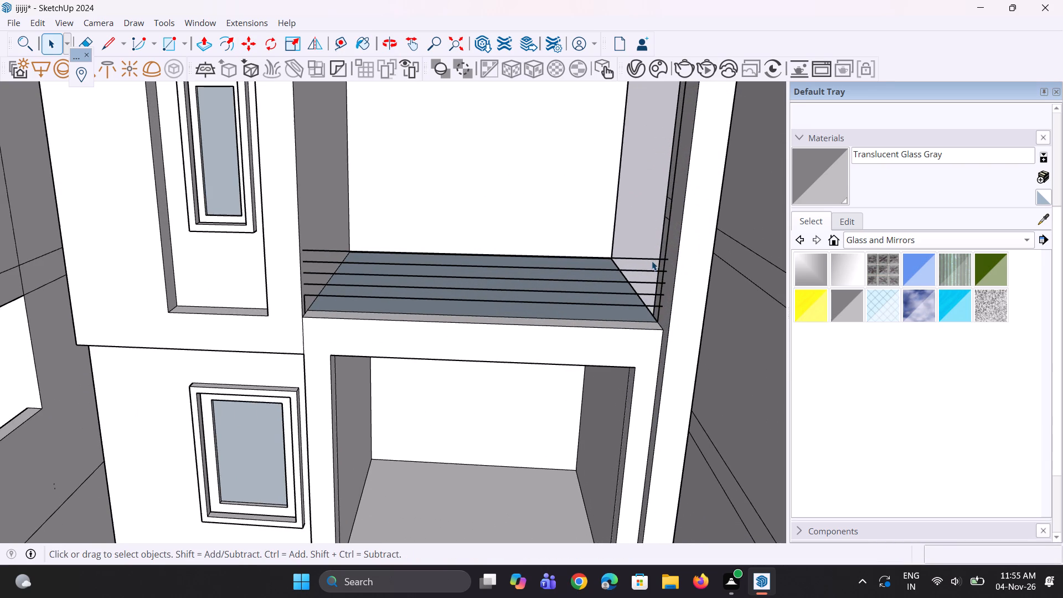
click(653, 259)
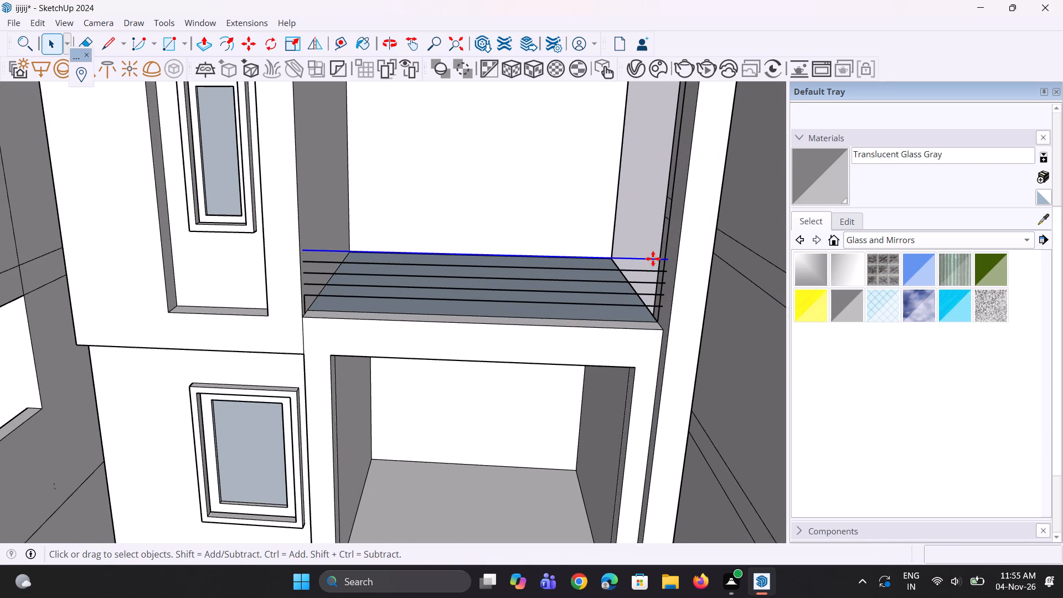
key(m)
scroll(669, 251, up, 5)
middle_drag(673, 258, 696, 273)
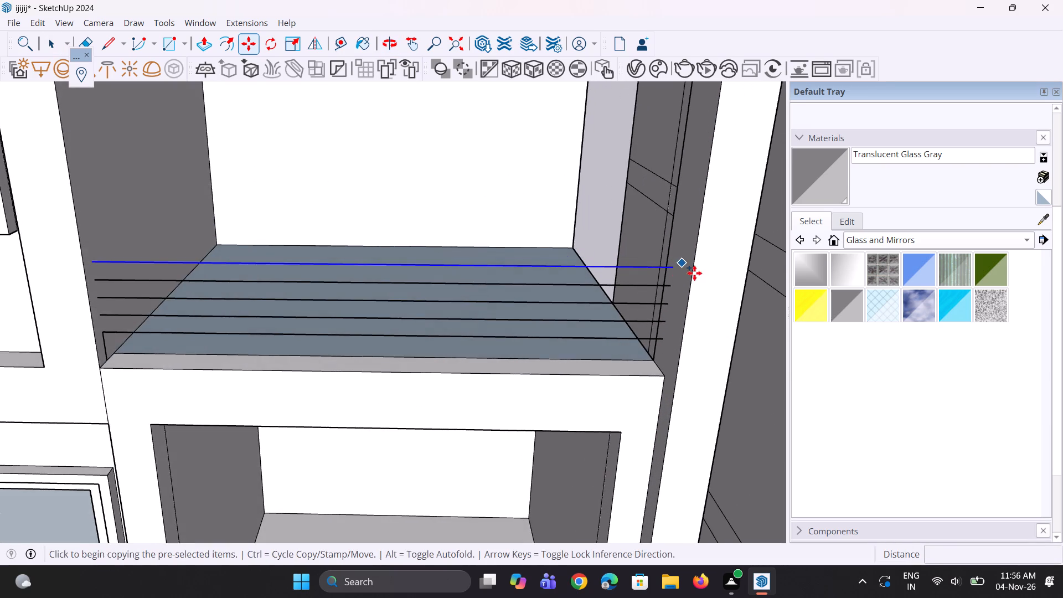
scroll(684, 270, up, 3)
click(673, 268)
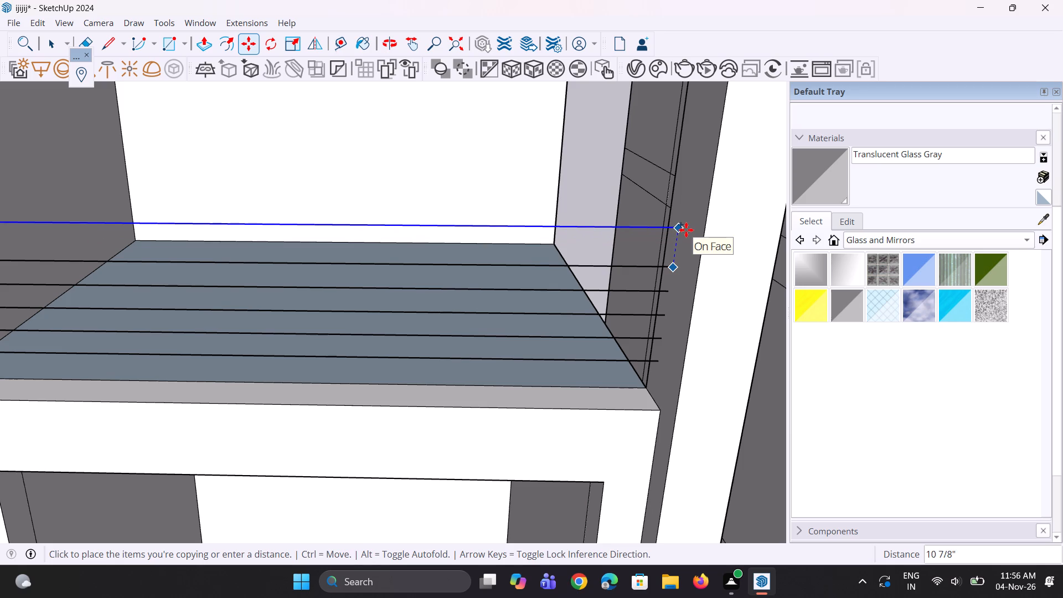
text(1'3")
key(Return)
scroll(652, 222, down, 5)
scroll(581, 188, down, 6)
middle_drag(589, 255, 556, 190)
key(space)
scroll(507, 185, down, 4)
key(space)
Draw a 1' vertical line up the side wall and a horizontal line across the front of the bottom balcony.
middle_drag(524, 270, 441, 342)
key(l)
scroll(486, 359, up, 4)
scroll(478, 306, up, 7)
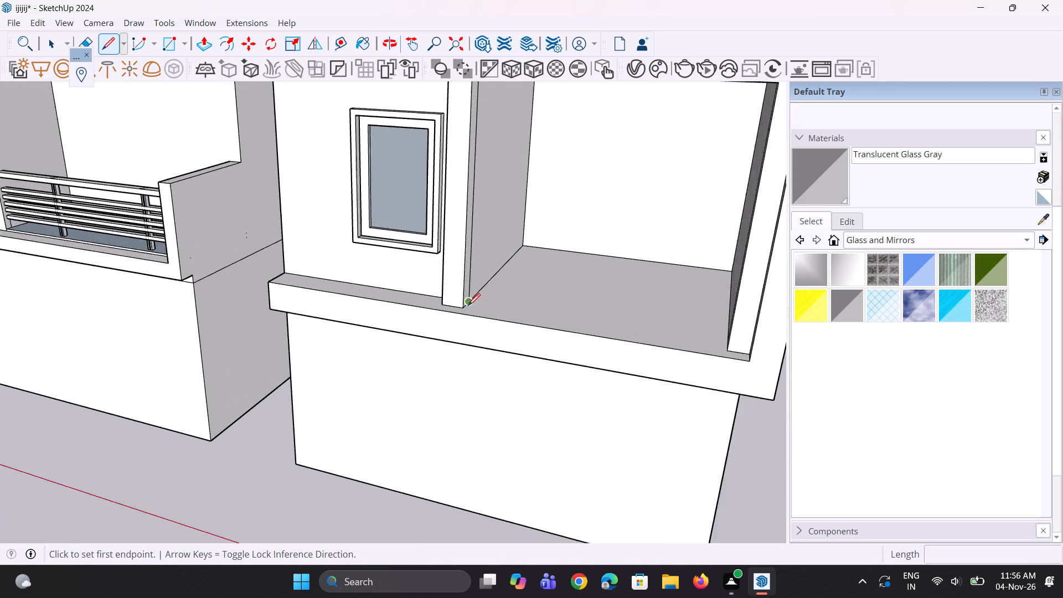
scroll(468, 306, up, 1)
middle_drag(466, 306, 450, 355)
scroll(457, 340, up, 7)
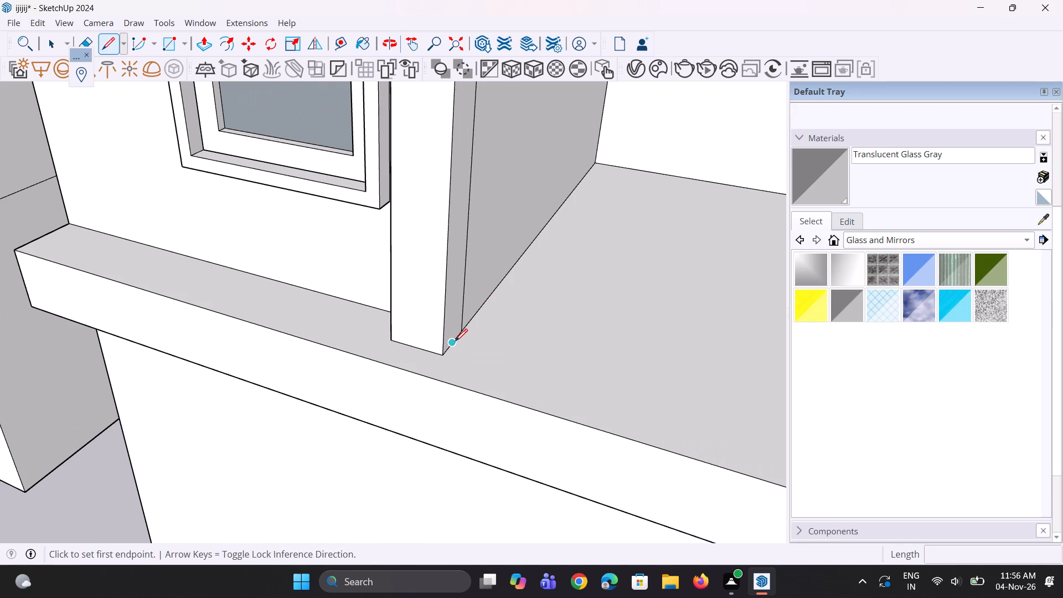
click(455, 341)
text(1')
key(Return)
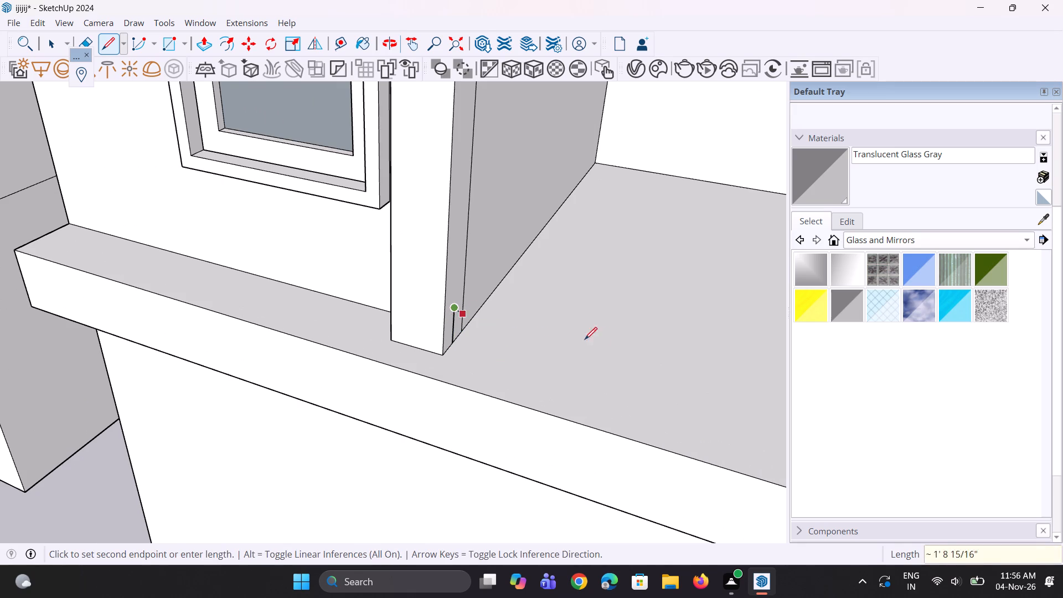
scroll(574, 340, down, 17)
middle_drag(607, 350, 789, 334)
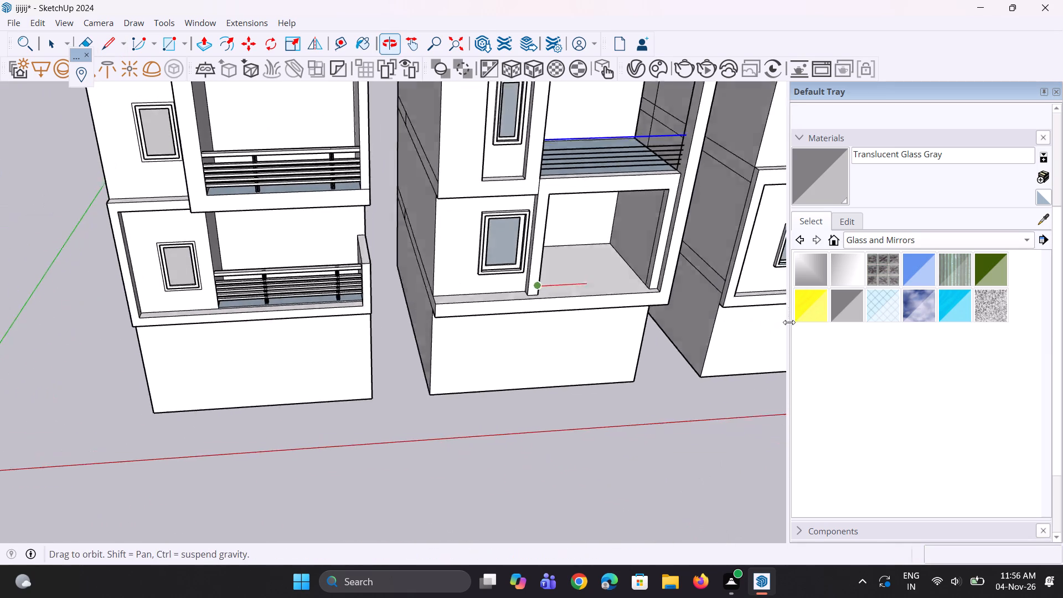
scroll(666, 300, up, 10)
scroll(639, 262, up, 2)
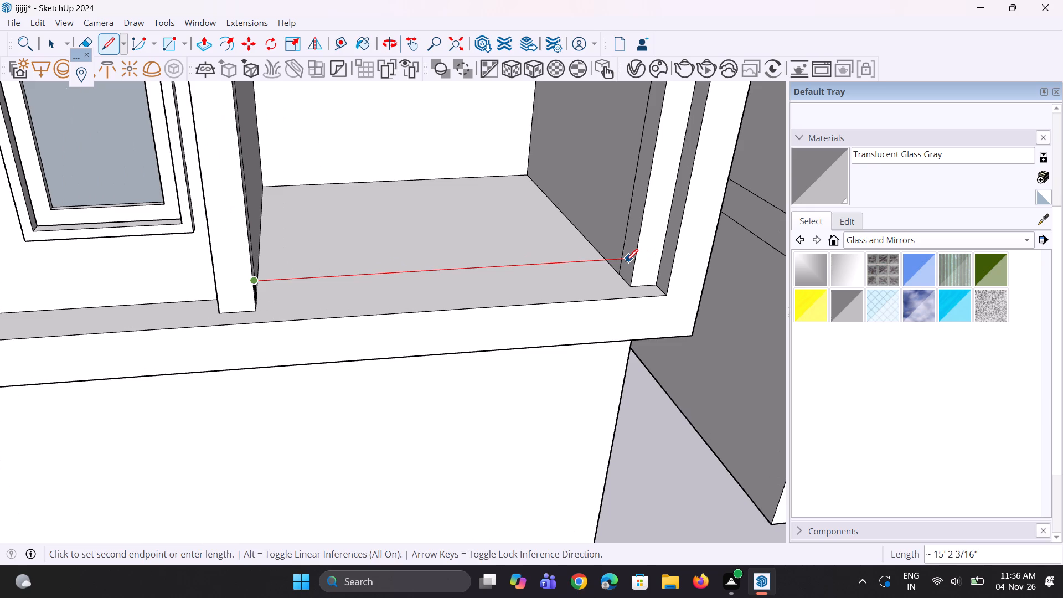
click(626, 261)
Copy the bottom balcony's horizontal railing line 7" upward and array it four times.
key(space)
click(610, 261)
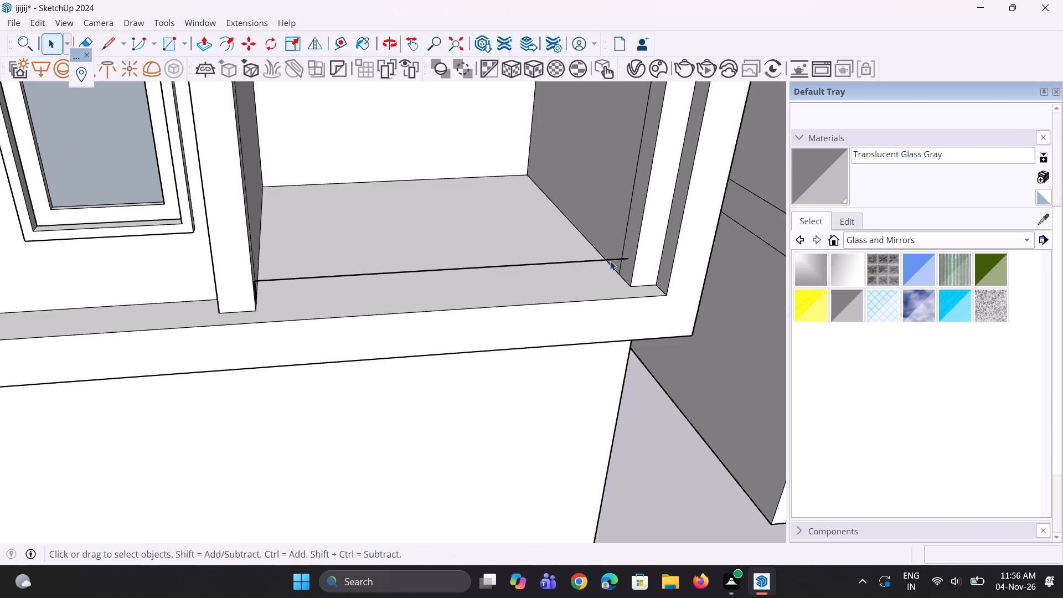
key(m)
ctrl+scroll(626, 257, up, 7)
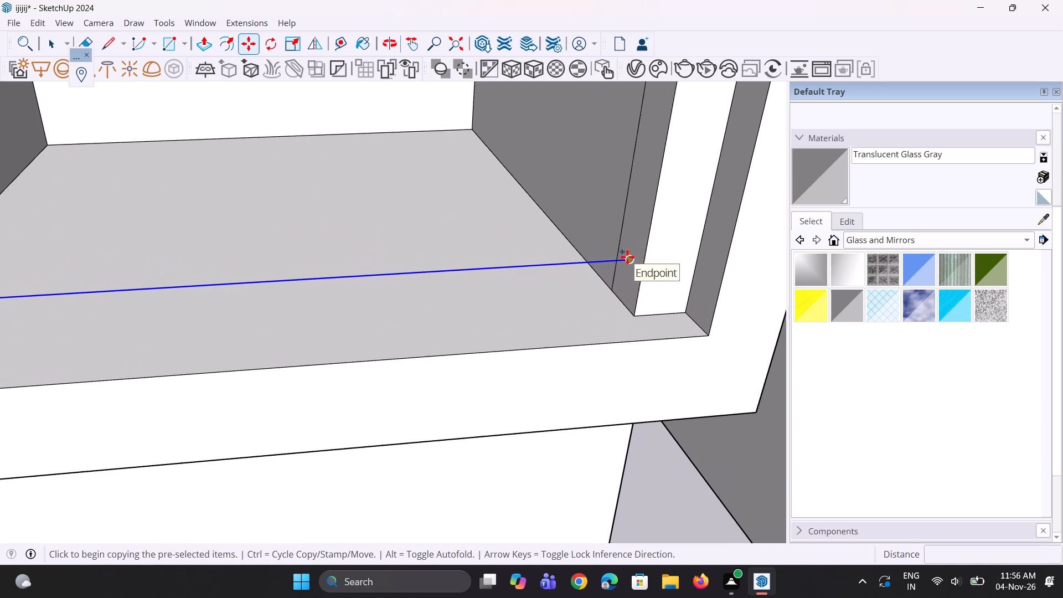
click(635, 260)
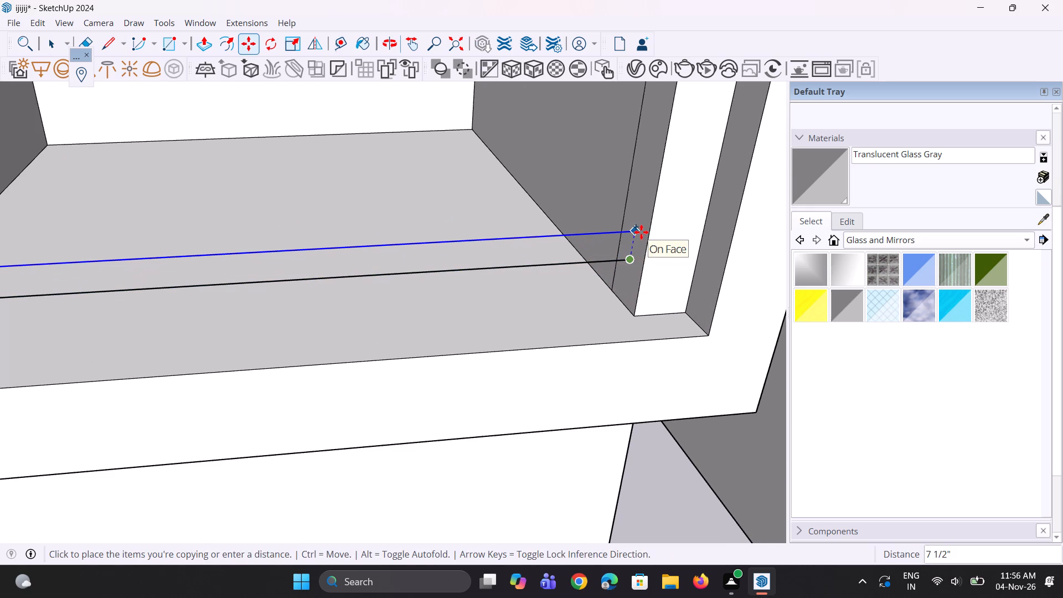
text(7")
key(Return)
text(*4)
key(Return)
Copy the topmost railing line of the bottom balcony 1'3" upward.
scroll(598, 233, down, 5)
key(space)
key(space)
scroll(586, 190, up, 2)
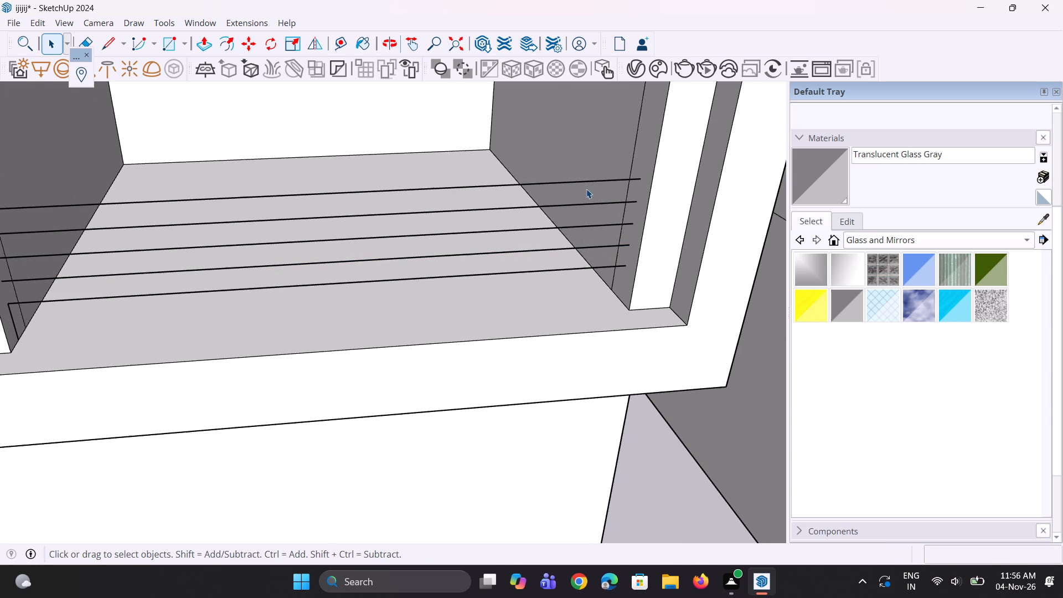
click(591, 182)
scroll(605, 254, down, 5)
key(m)
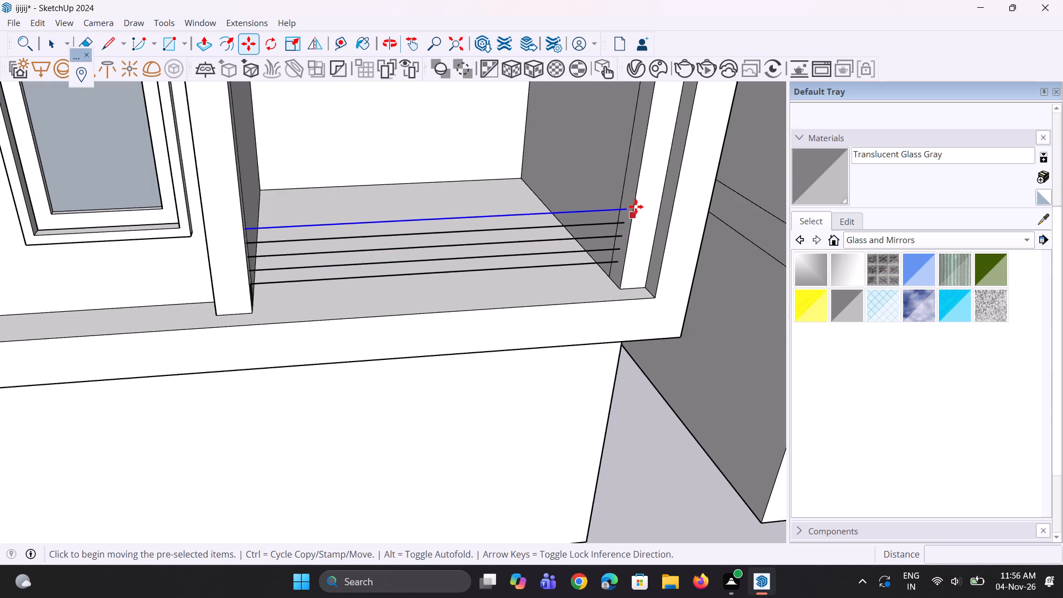
scroll(638, 203, up, 13)
click(611, 209)
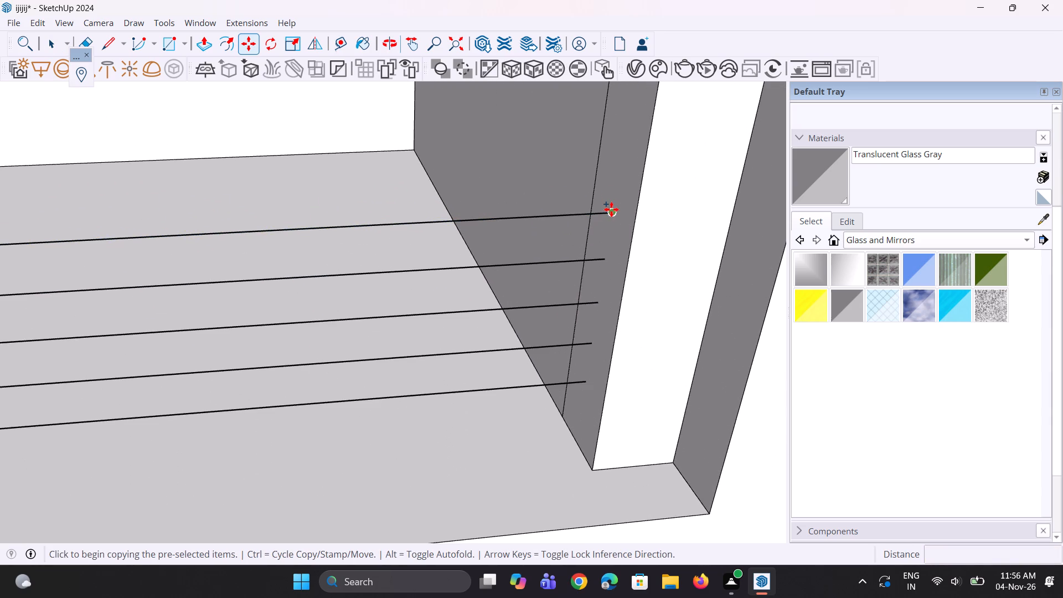
text(1'3")
key(Return)
scroll(527, 312, down, 12)
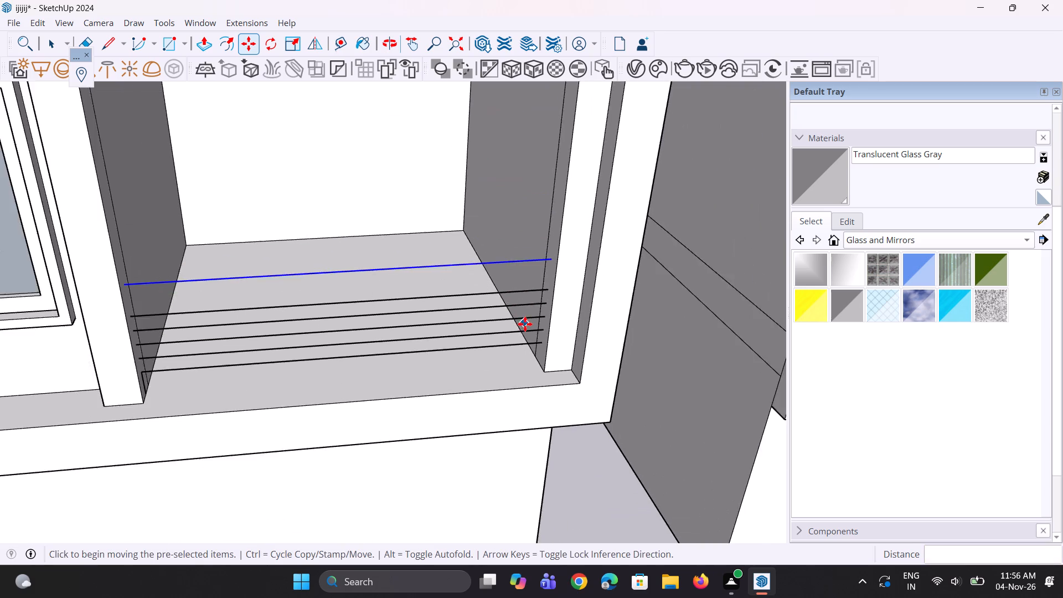
middle_drag(525, 324, 515, 275)
scroll(513, 266, up, 1)
key(space)
scroll(496, 266, down, 5)
key(space)
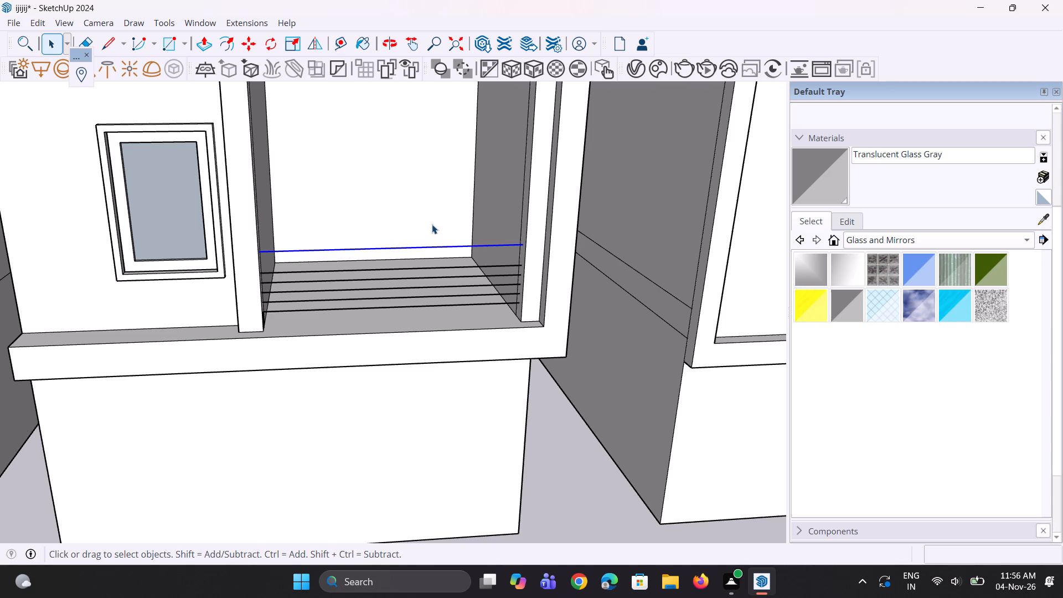
Erase the short vertical guide line below the lowest railing line at the bottom balcony's side wall.
middle_drag(431, 222, 391, 234)
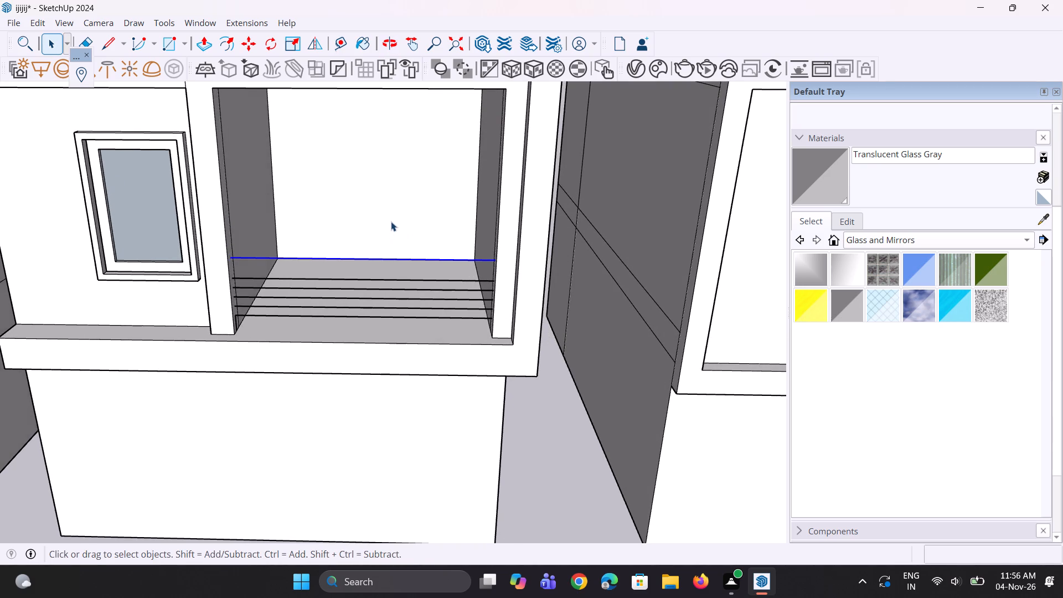
scroll(391, 221, down, 7)
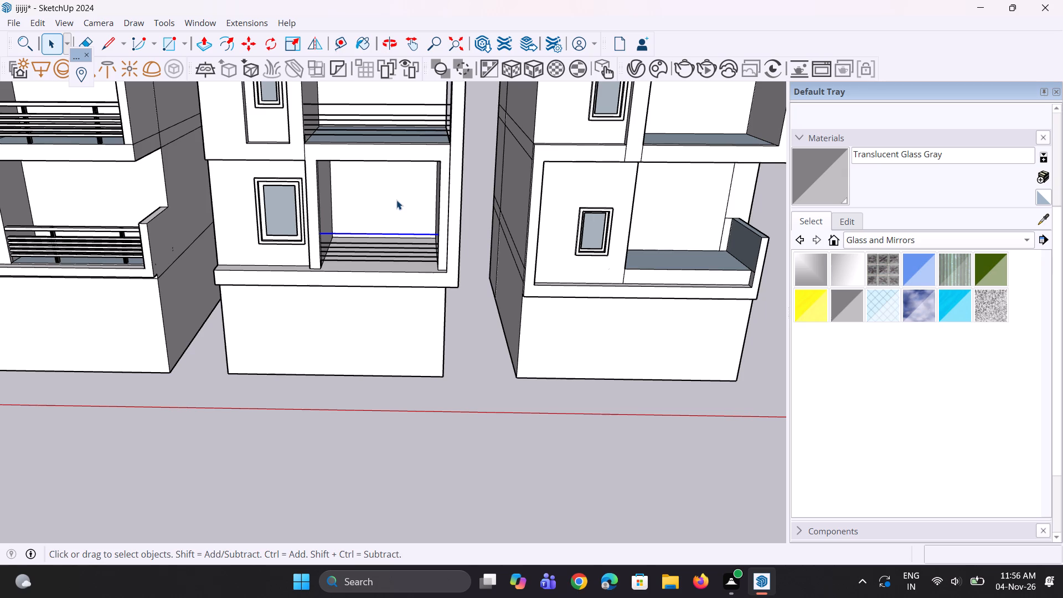
middle_drag(396, 199, 369, 207)
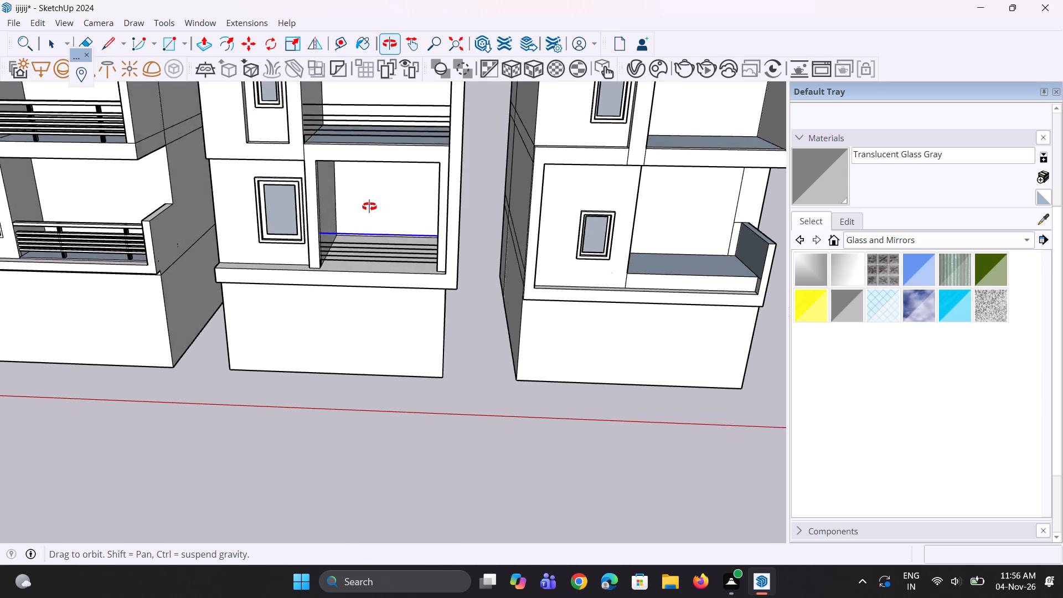
middle_drag(369, 207, 309, 214)
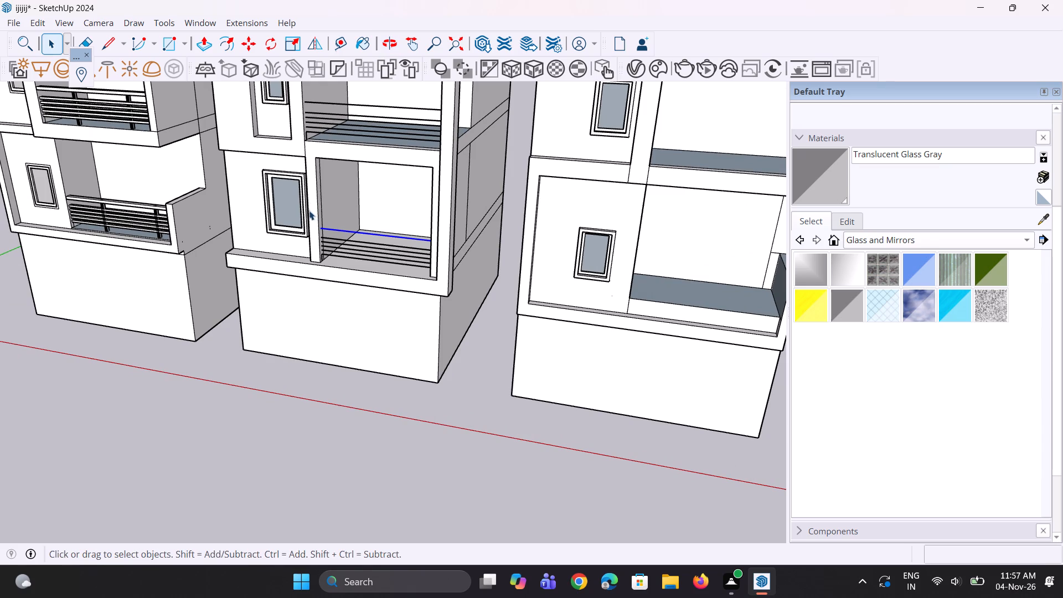
scroll(319, 169, down, 3)
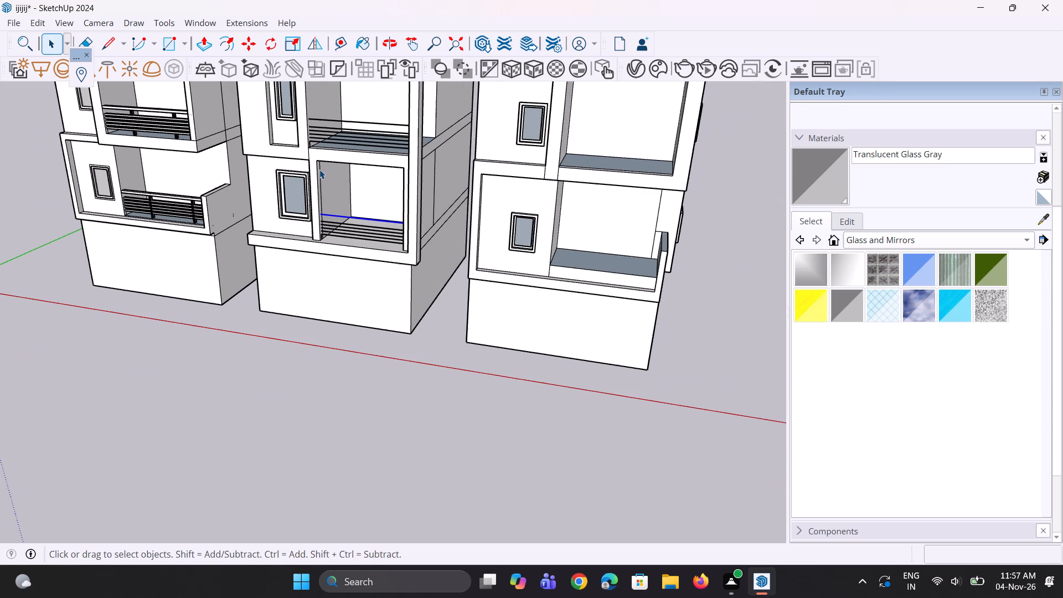
scroll(318, 231, up, 12)
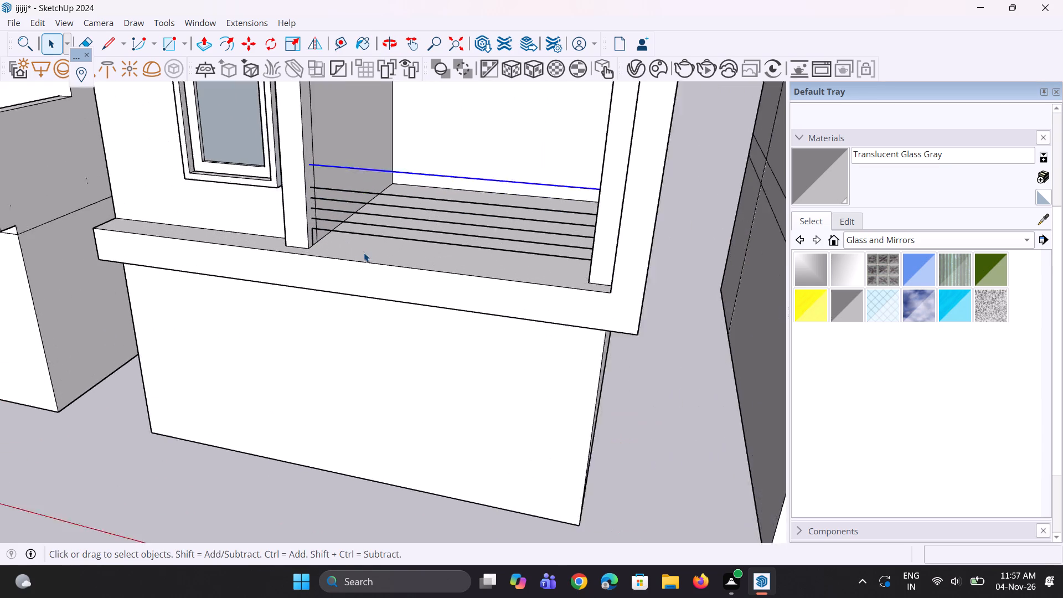
key(e)
scroll(358, 252, up, 12)
click(265, 221)
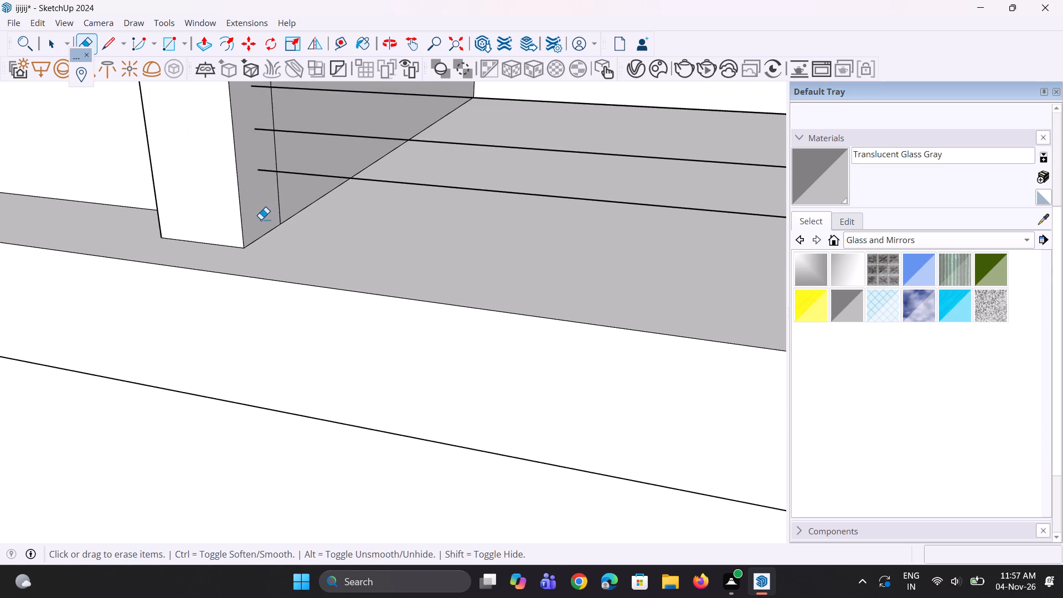
Erase the short vertical guide line below the railing lines of the second balcony from the bottom.
scroll(284, 286, down, 14)
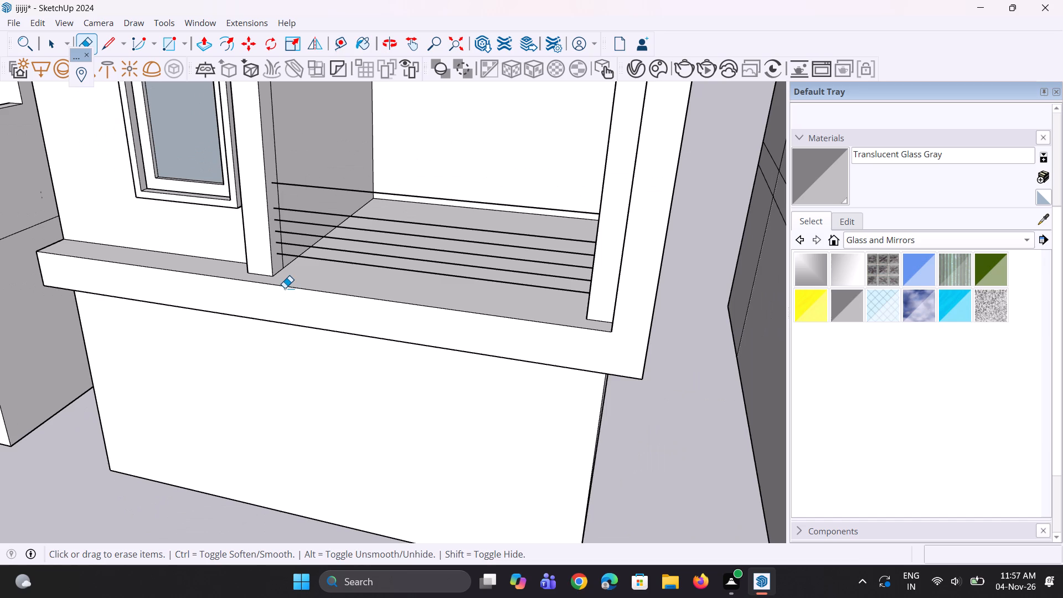
scroll(257, 304, down, 4)
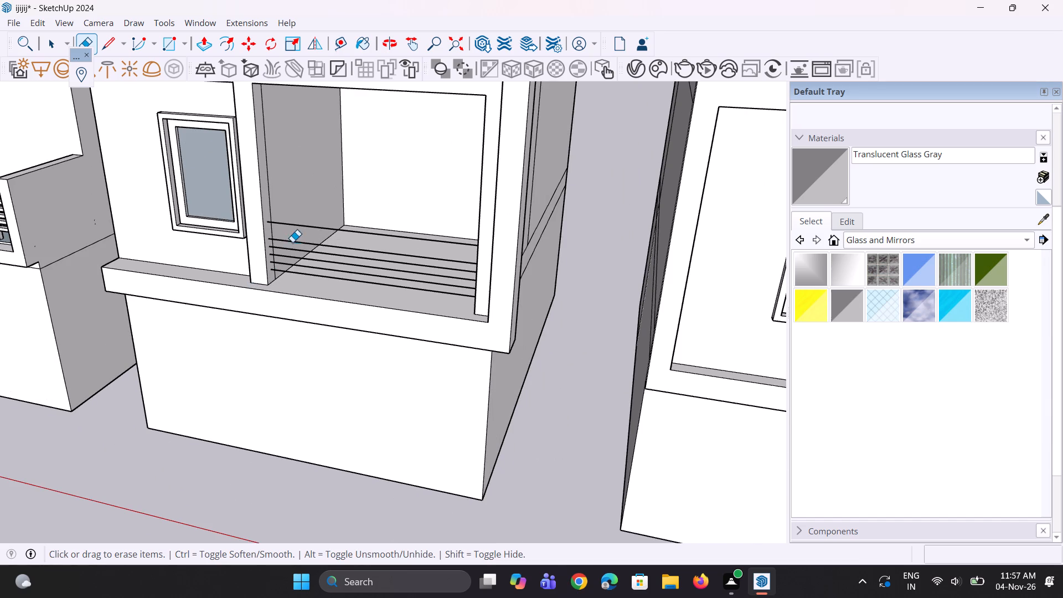
middle_drag(292, 242, 246, 301)
scroll(285, 303, down, 5)
scroll(270, 112, up, 15)
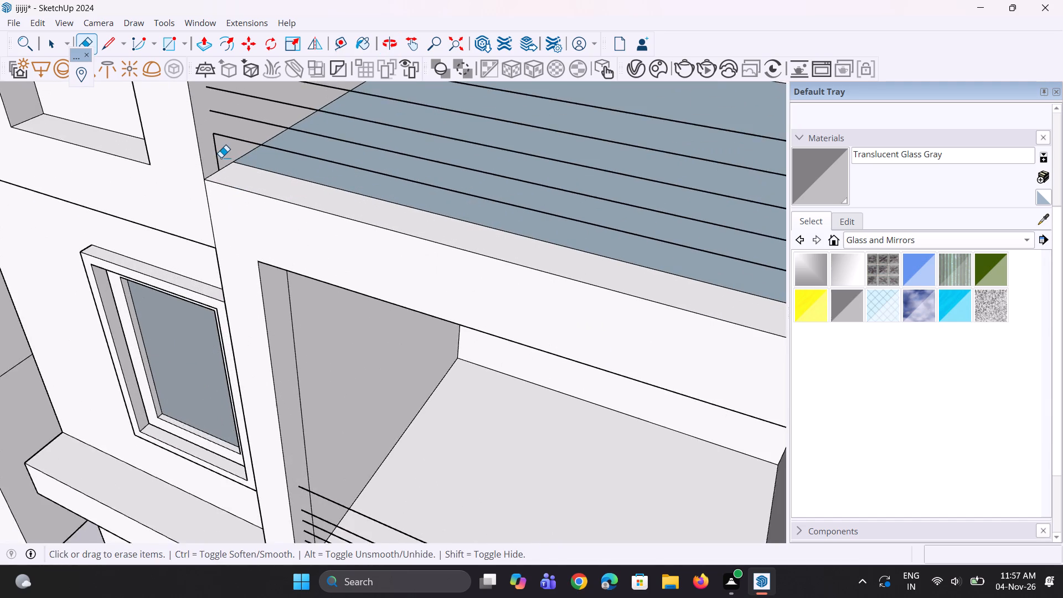
scroll(221, 157, up, 2)
drag(220, 156, 214, 158)
Erase the short vertical guide line below the railing lines of the third balcony from the bottom.
scroll(223, 281, down, 17)
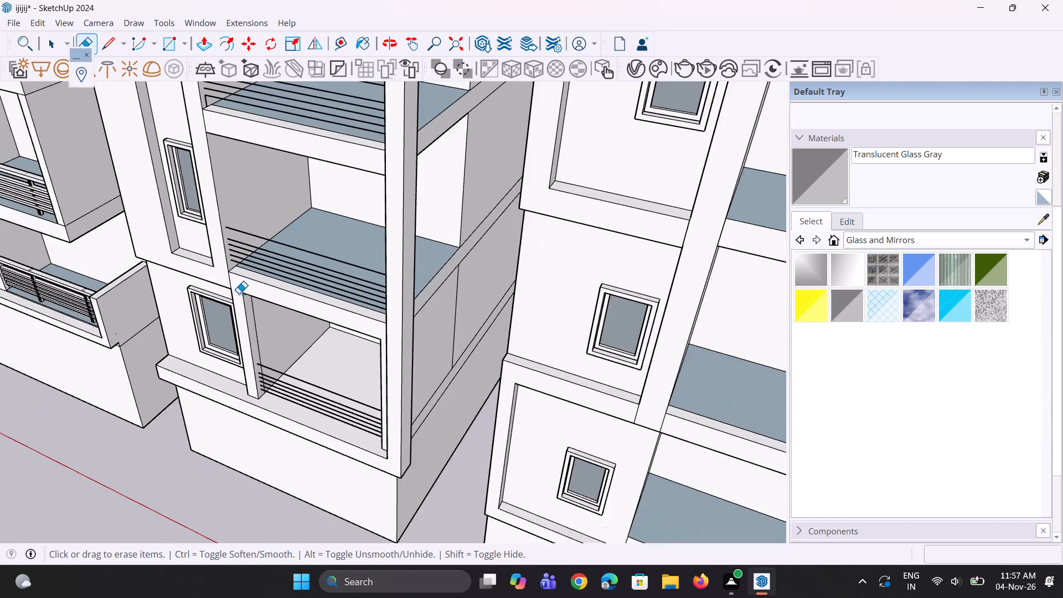
scroll(239, 293, down, 6)
scroll(205, 169, up, 20)
scroll(205, 169, up, 1)
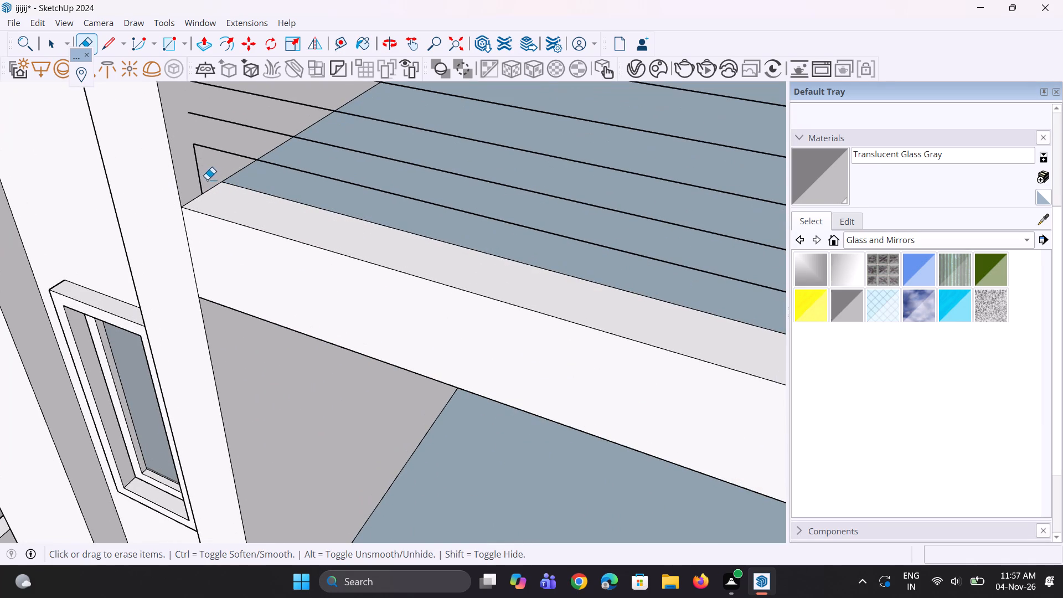
click(202, 177)
Erase the short vertical guide line below the railing lines of the fourth balcony from the bottom.
scroll(209, 258, down, 15)
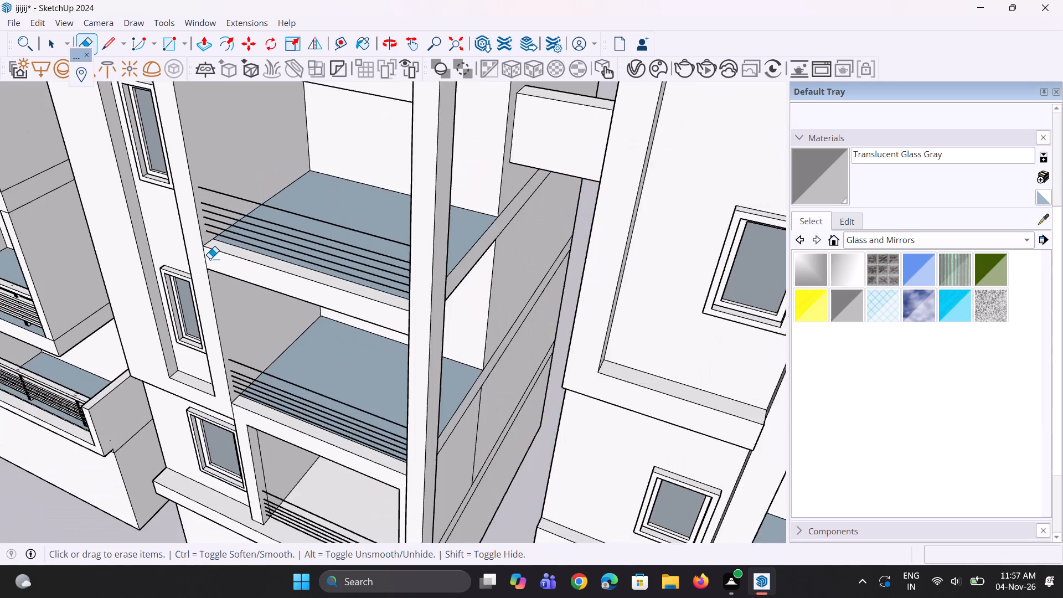
scroll(210, 259, down, 9)
scroll(200, 127, up, 13)
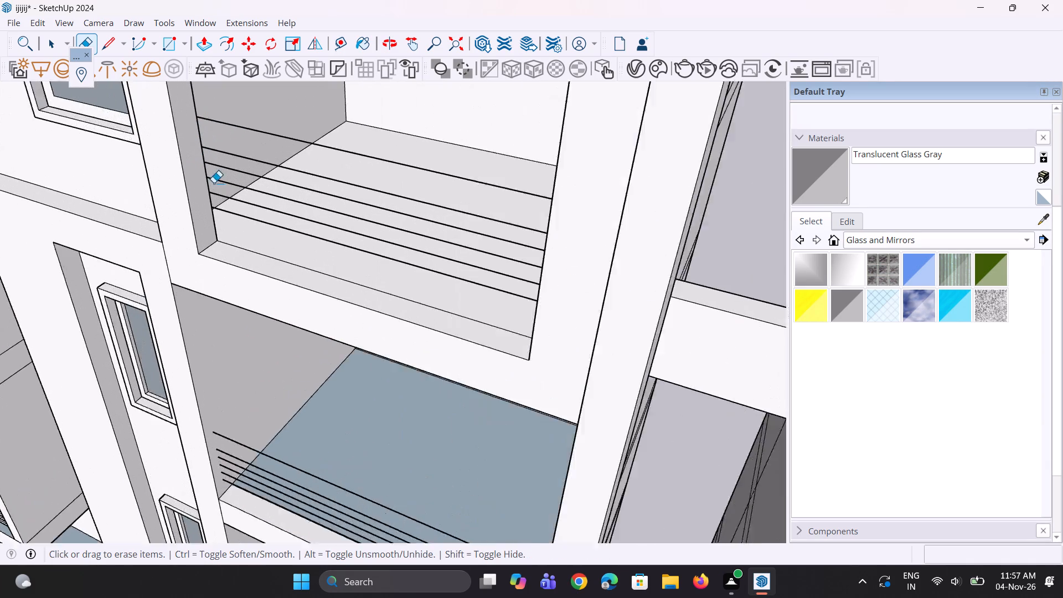
scroll(214, 183, up, 5)
middle_drag(218, 199, 166, 215)
scroll(172, 216, up, 11)
middle_drag(229, 218, 168, 222)
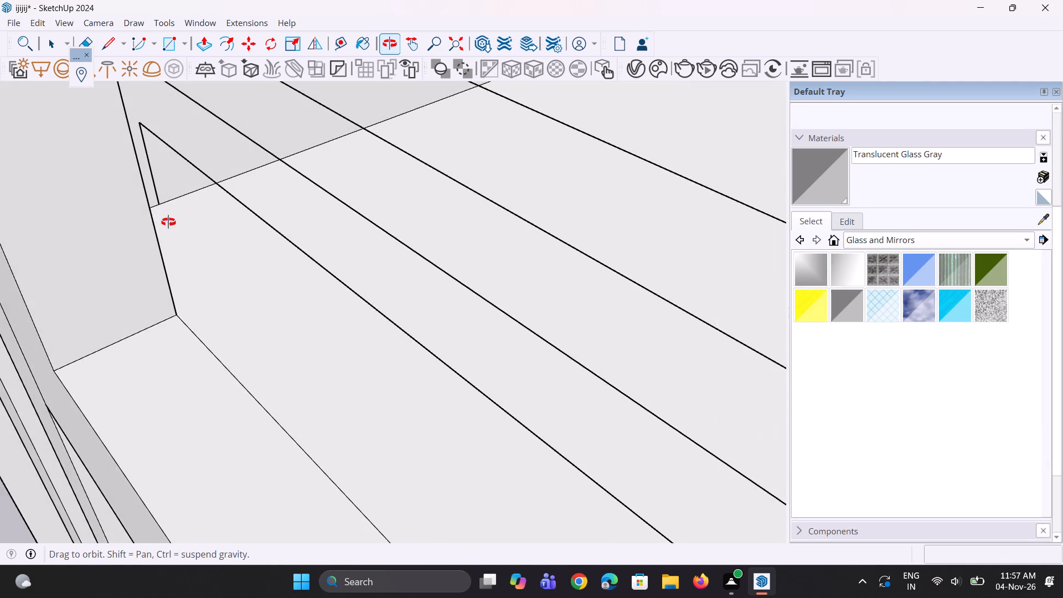
middle_drag(168, 222, 161, 215)
drag(154, 184, 162, 175)
scroll(164, 175, down, 2)
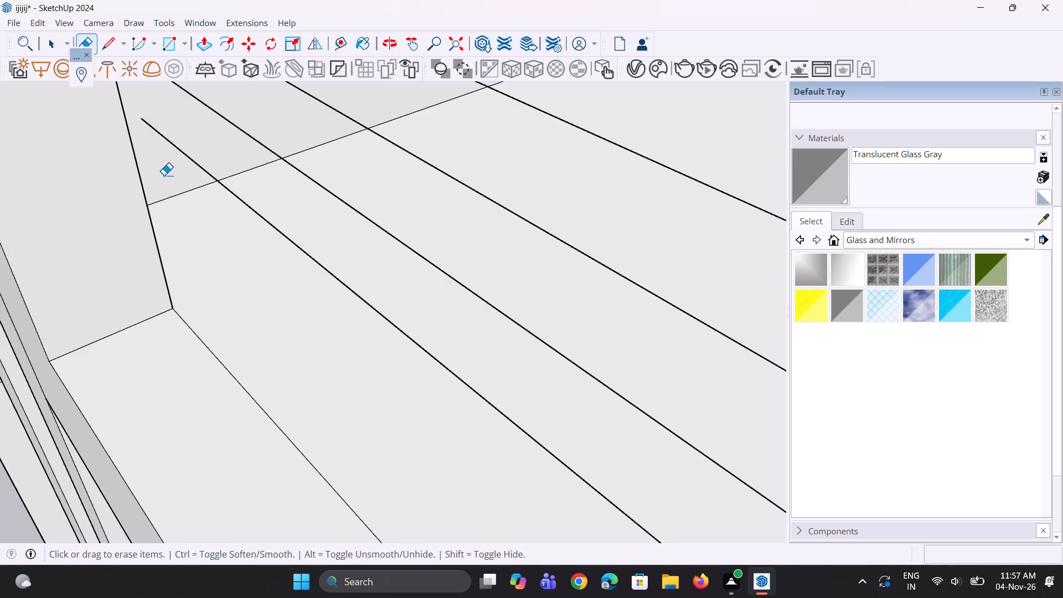
Examine the middle building's front railing lines and its side balcony openings from the front and from above.
scroll(164, 175, down, 20)
scroll(164, 175, down, 2)
middle_drag(367, 282, 430, 185)
scroll(368, 171, down, 13)
scroll(325, 338, up, 3)
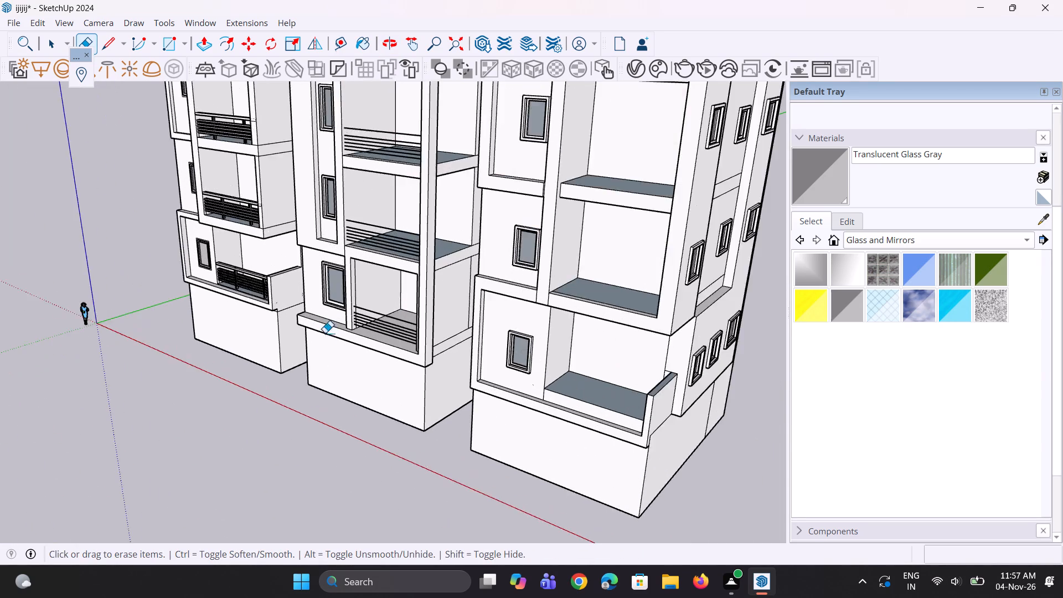
scroll(325, 333, down, 10)
scroll(331, 290, up, 4)
scroll(353, 212, up, 3)
middle_drag(363, 151, 346, 171)
scroll(346, 145, down, 4)
scroll(346, 145, up, 5)
scroll(346, 145, down, 4)
middle_drag(355, 119, 400, 305)
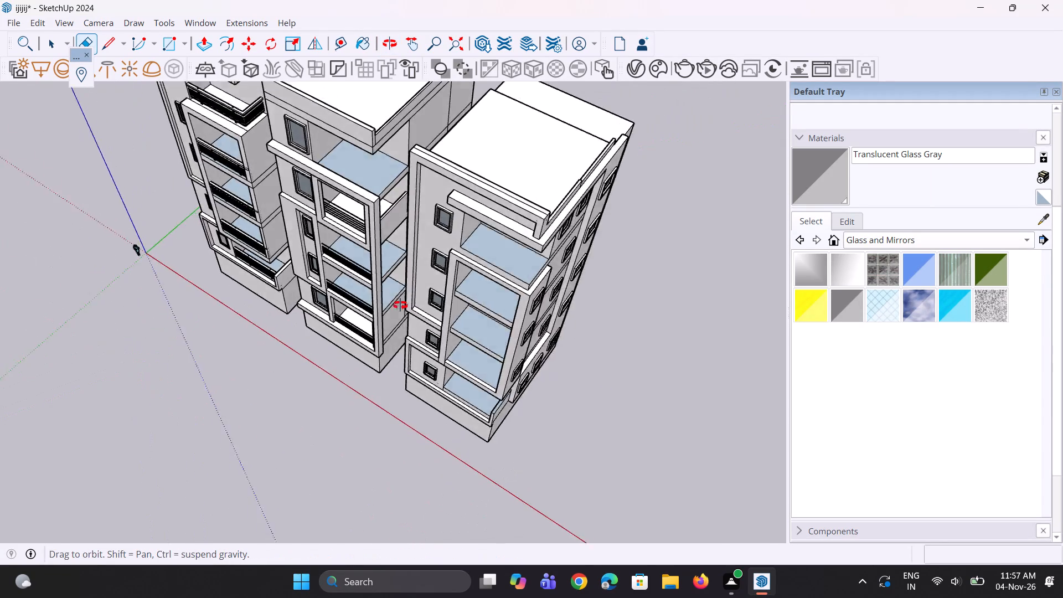
middle_drag(400, 305, 406, 324)
scroll(406, 326, up, 1)
scroll(349, 216, up, 15)
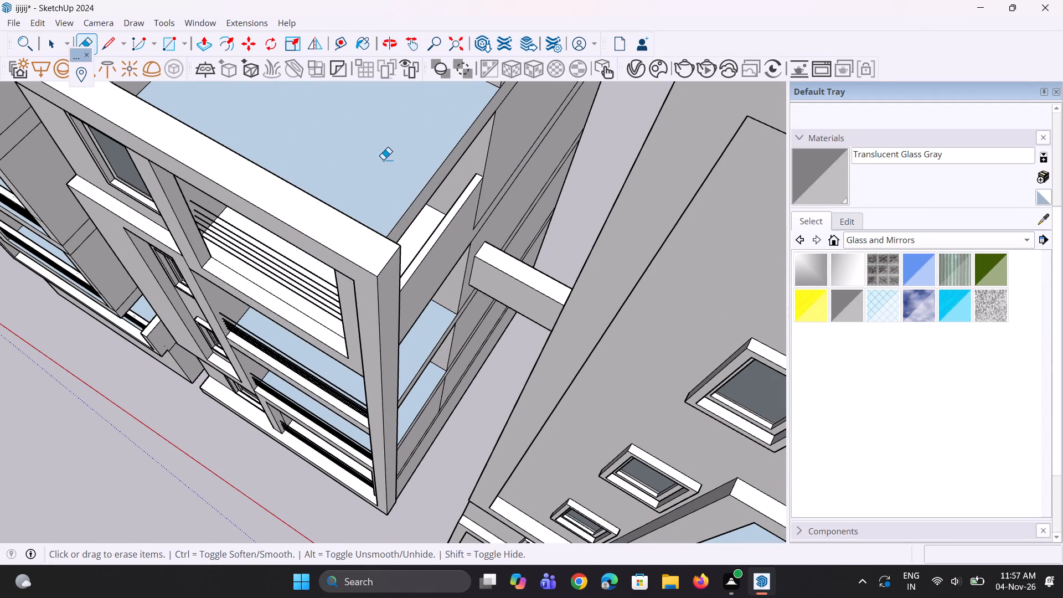
middle_drag(382, 158, 188, 206)
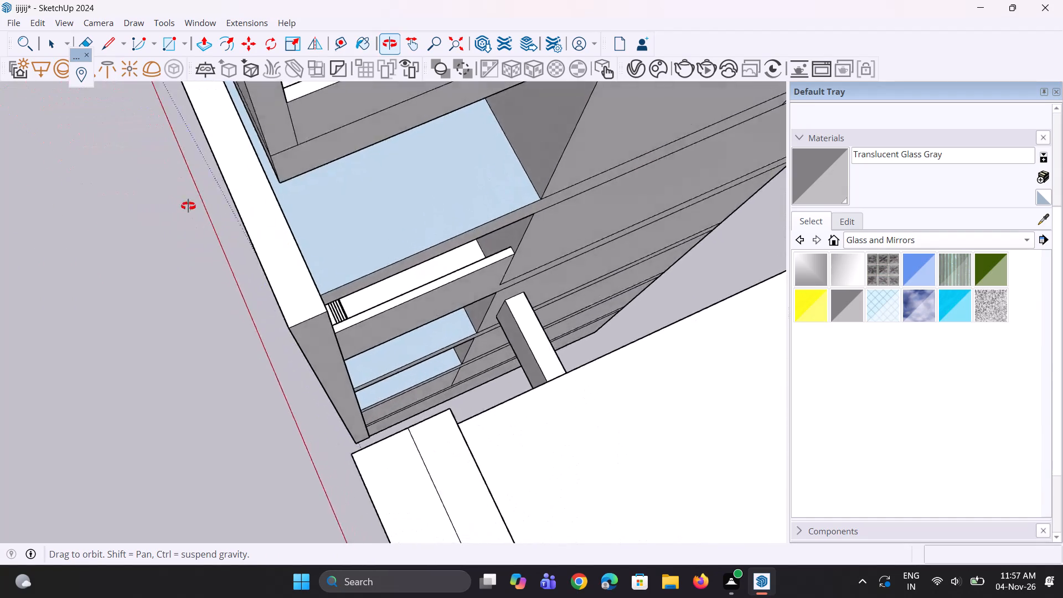
middle_drag(188, 206, 64, 143)
scroll(237, 111, up, 1)
middle_drag(239, 111, 541, 90)
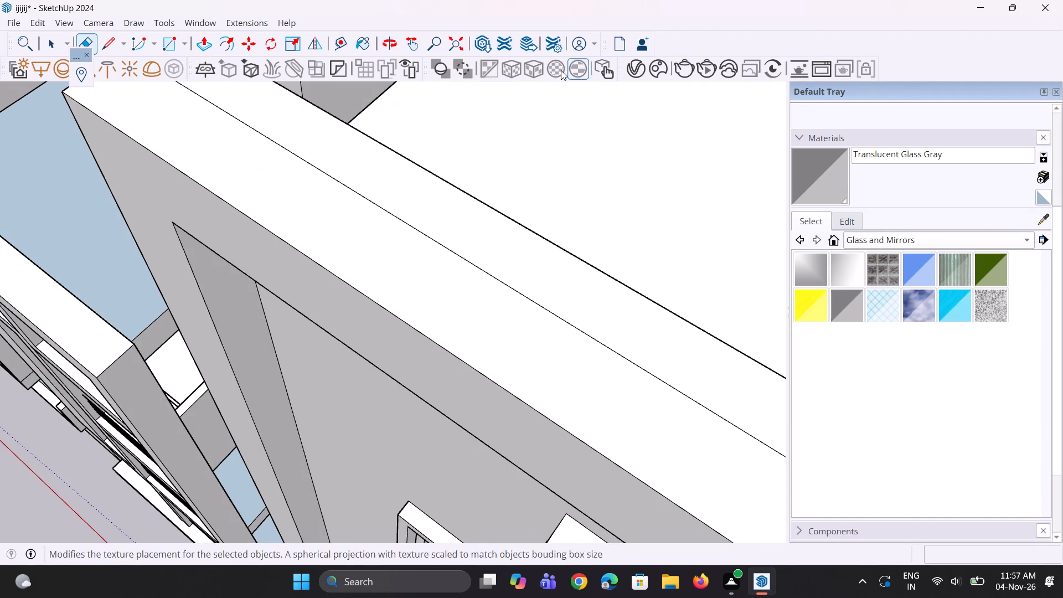
scroll(561, 70, down, 20)
scroll(561, 70, down, 6)
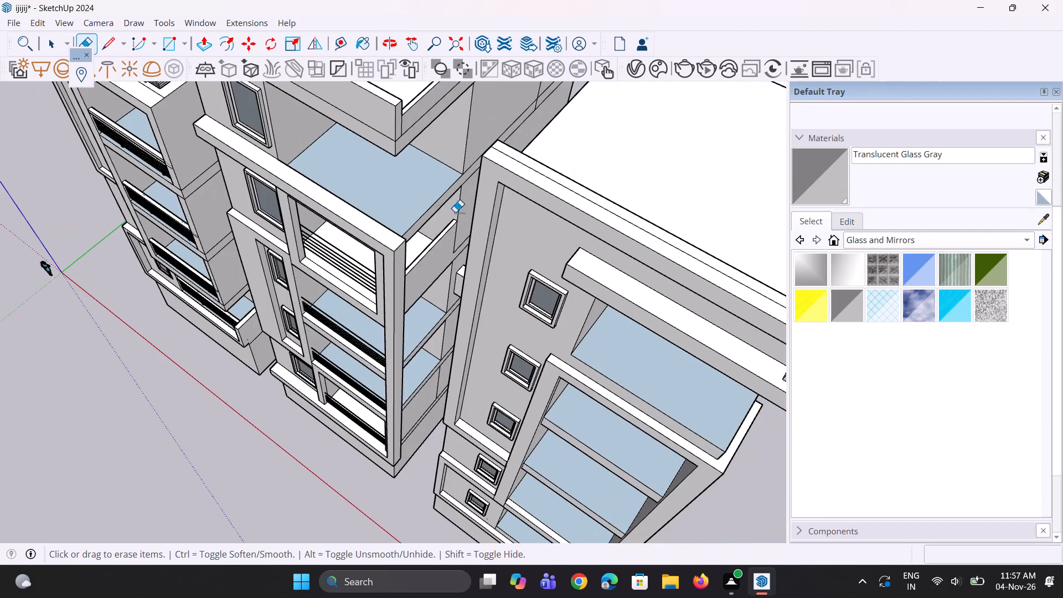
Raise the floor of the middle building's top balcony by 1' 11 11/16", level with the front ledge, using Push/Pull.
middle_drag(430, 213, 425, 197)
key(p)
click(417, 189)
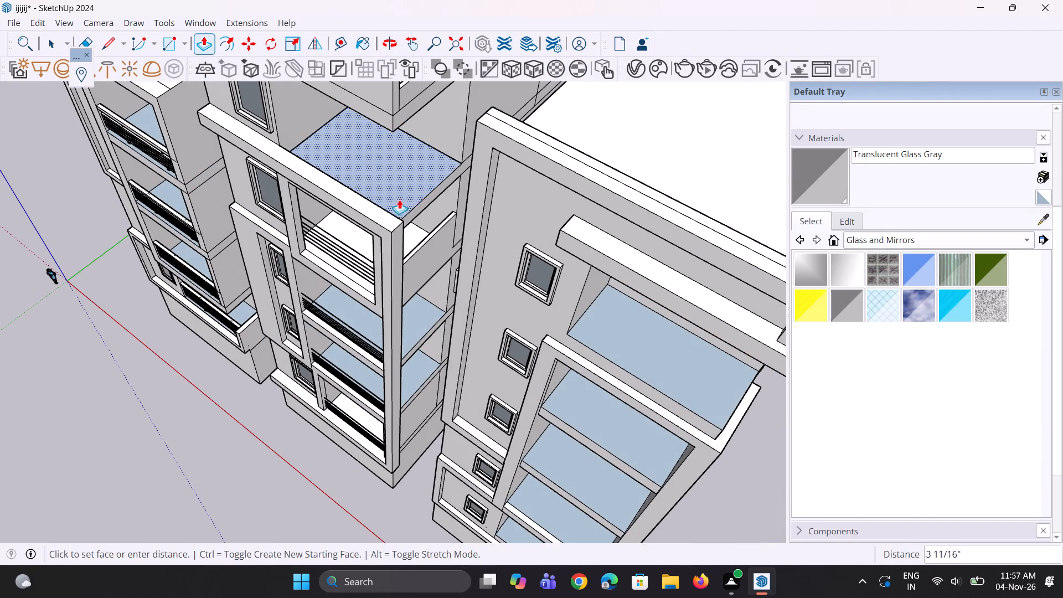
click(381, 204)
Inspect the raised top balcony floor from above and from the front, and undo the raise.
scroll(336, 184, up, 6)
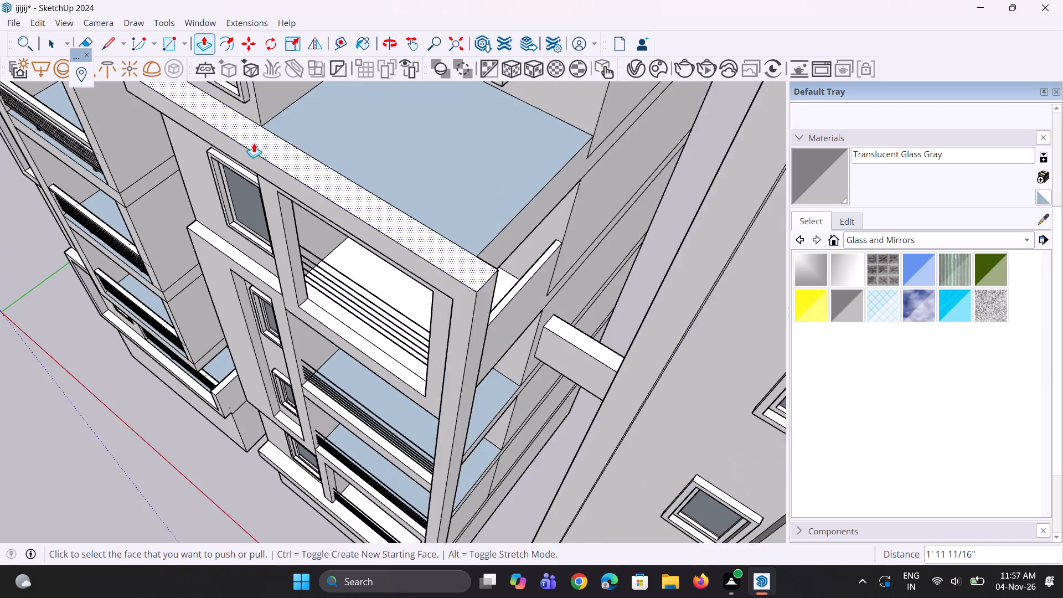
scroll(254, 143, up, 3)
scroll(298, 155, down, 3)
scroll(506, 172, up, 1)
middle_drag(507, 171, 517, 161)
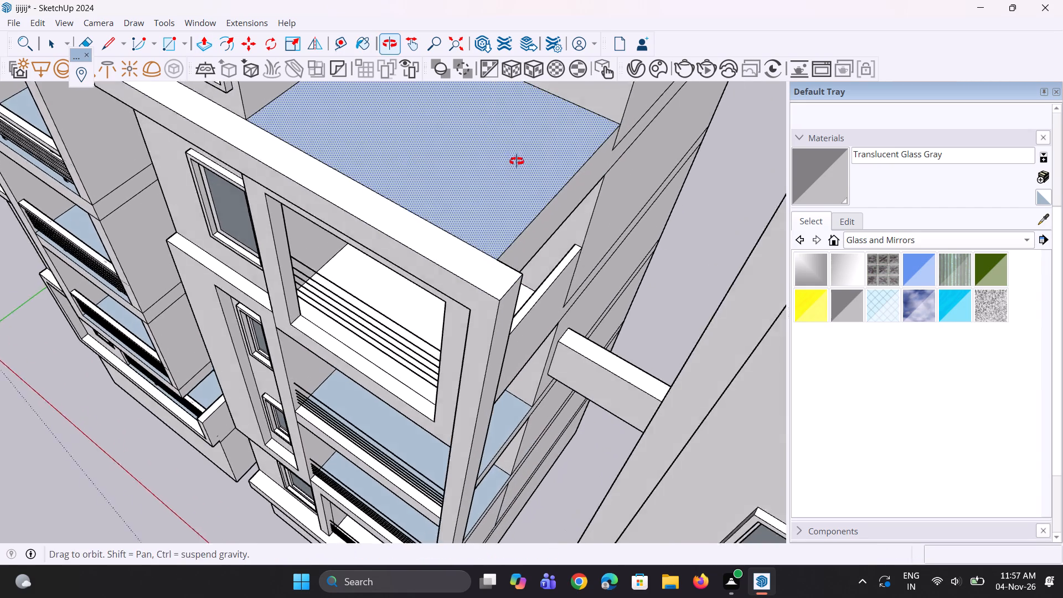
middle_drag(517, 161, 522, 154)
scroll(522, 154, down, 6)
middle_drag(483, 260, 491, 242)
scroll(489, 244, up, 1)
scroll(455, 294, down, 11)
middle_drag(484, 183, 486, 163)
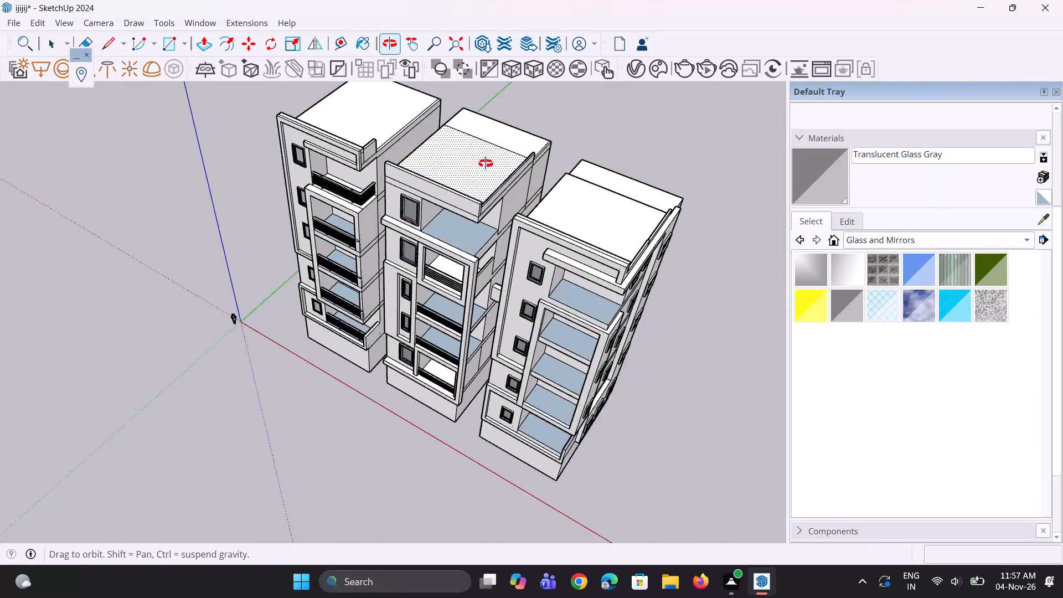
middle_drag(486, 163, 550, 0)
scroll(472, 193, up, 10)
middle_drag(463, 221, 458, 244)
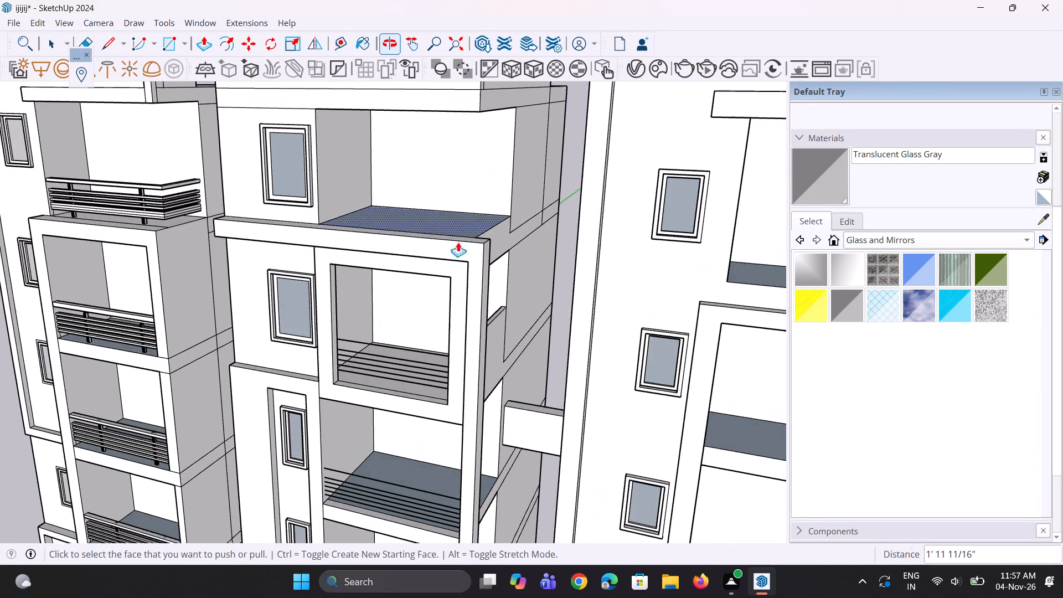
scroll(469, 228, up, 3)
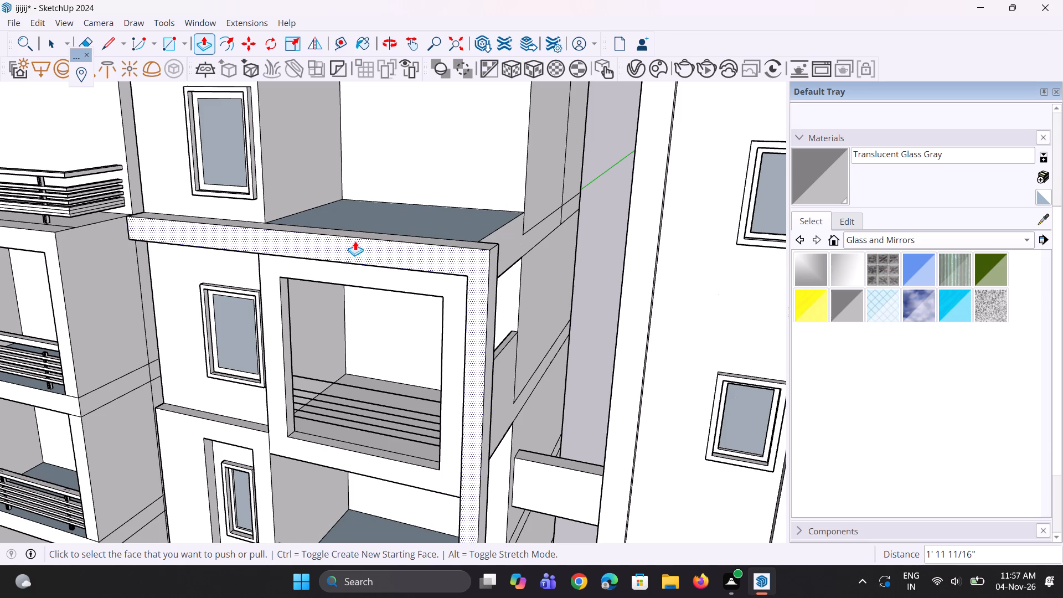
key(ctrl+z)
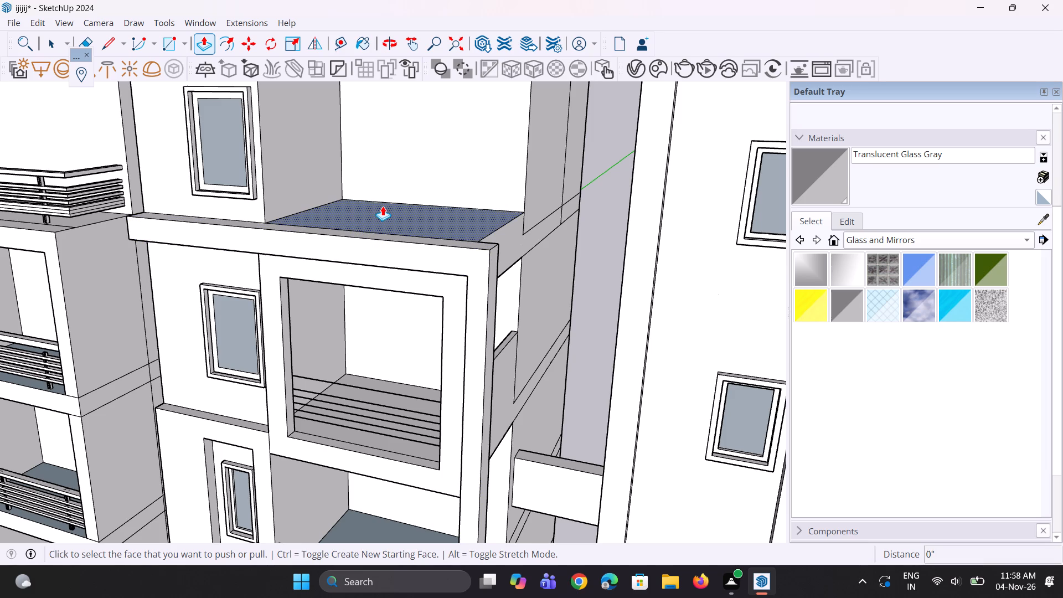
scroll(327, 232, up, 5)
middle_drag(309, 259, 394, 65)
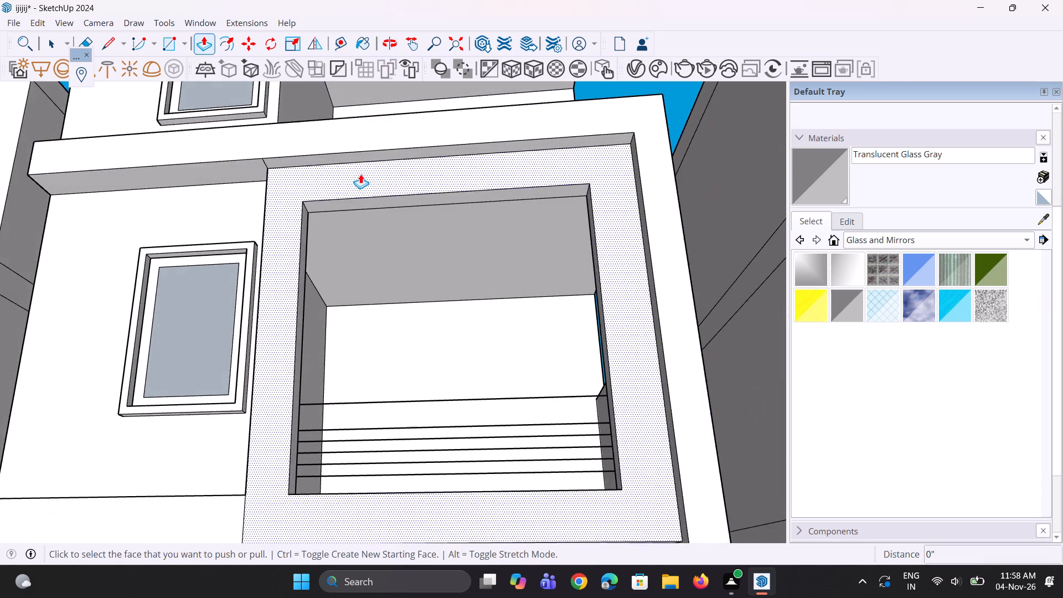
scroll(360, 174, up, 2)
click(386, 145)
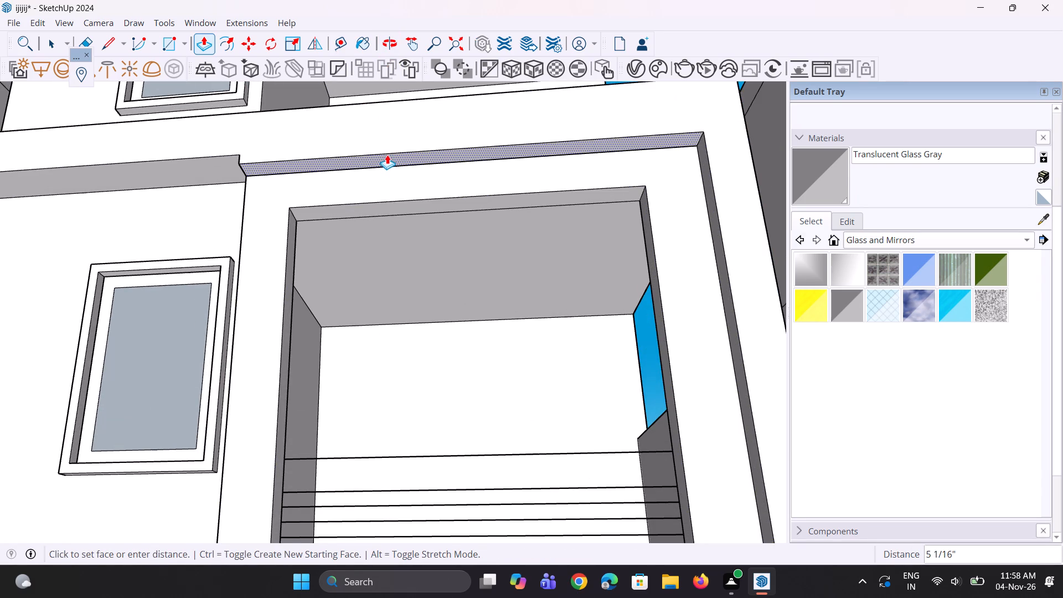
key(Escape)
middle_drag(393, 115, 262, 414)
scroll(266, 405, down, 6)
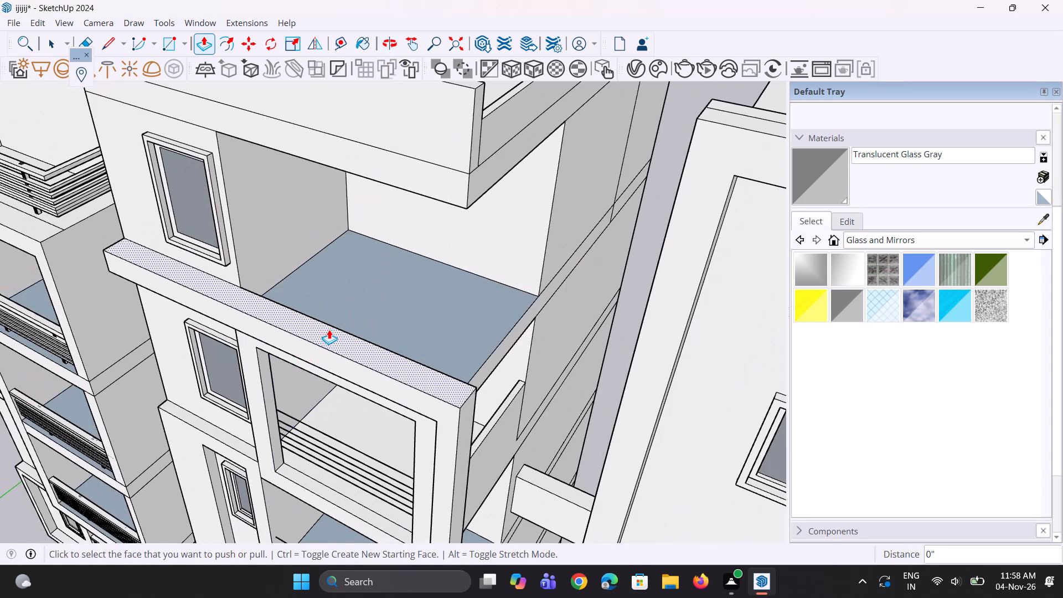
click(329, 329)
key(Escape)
Raise the middle building's top balcony floor by 1' 11 11/16", level with the front ledge, using Push/Pull.
click(355, 300)
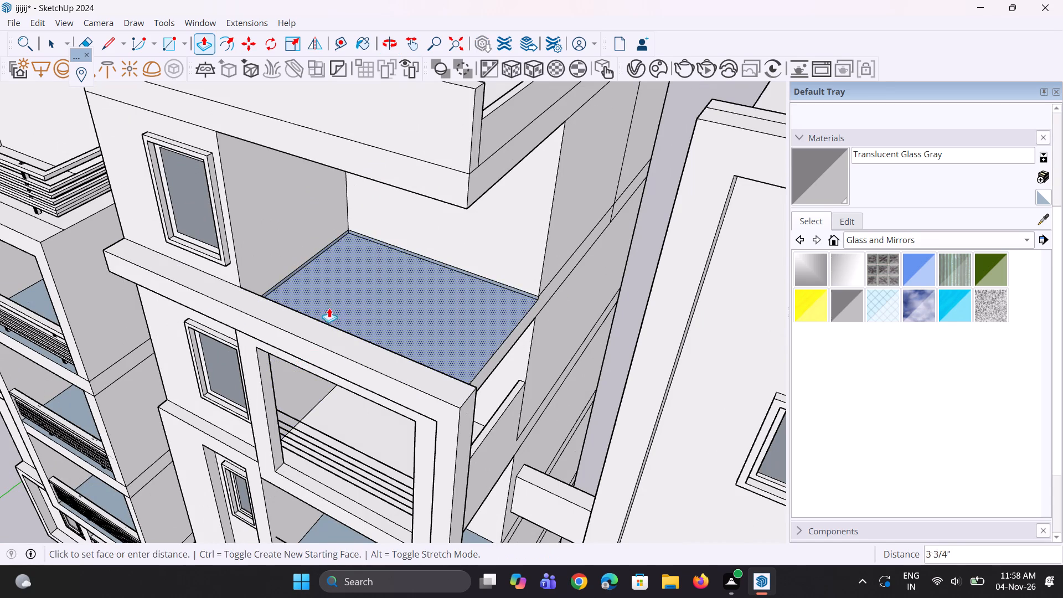
click(307, 313)
Copy the top balcony floor's front edge a short distance inward along the inner wall to mark a narrow front strip.
middle_drag(280, 336, 208, 322)
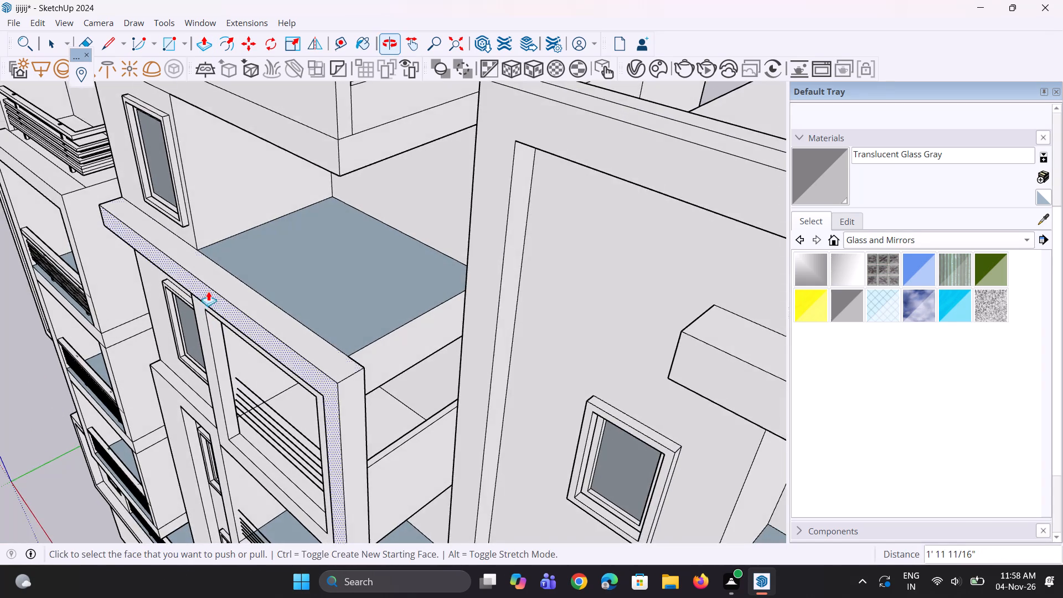
scroll(215, 267, up, 2)
key(l)
scroll(223, 249, up, 7)
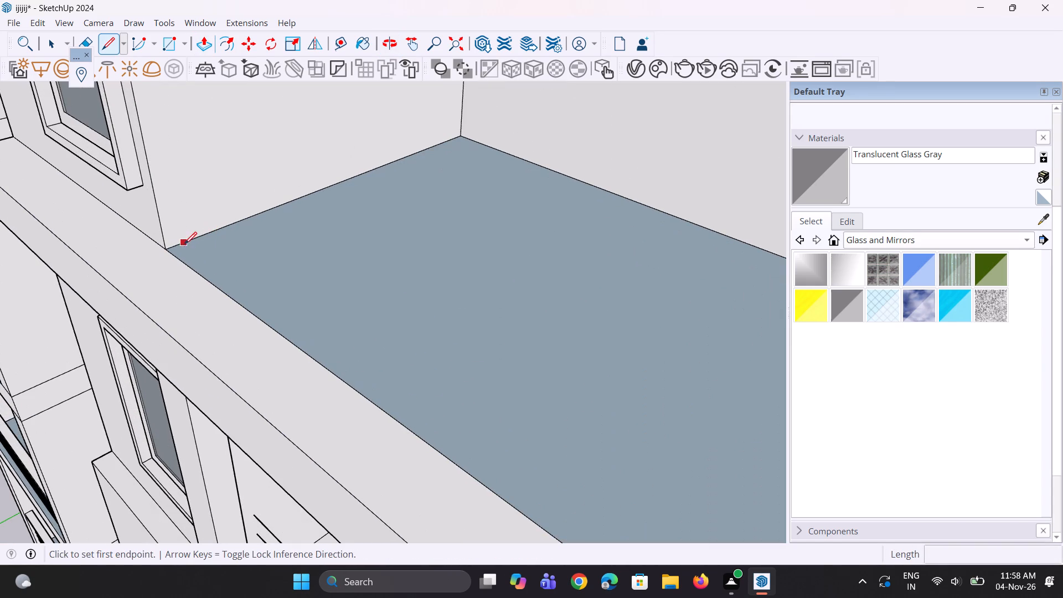
key(space)
click(196, 272)
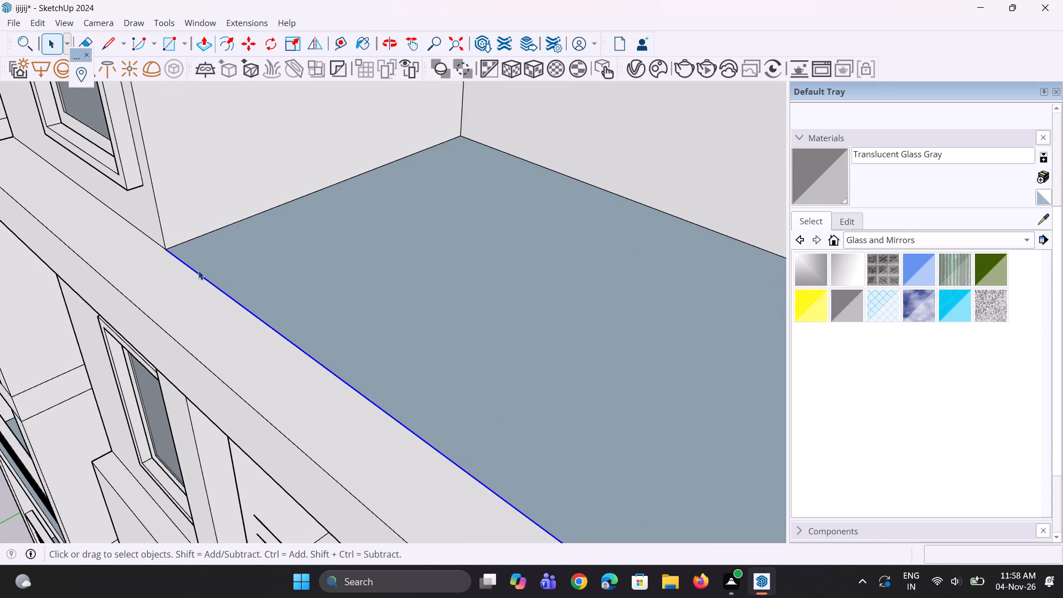
key(m)
scroll(200, 267, up, 2)
ctrl+scroll(157, 250, up, 1)
click(159, 247)
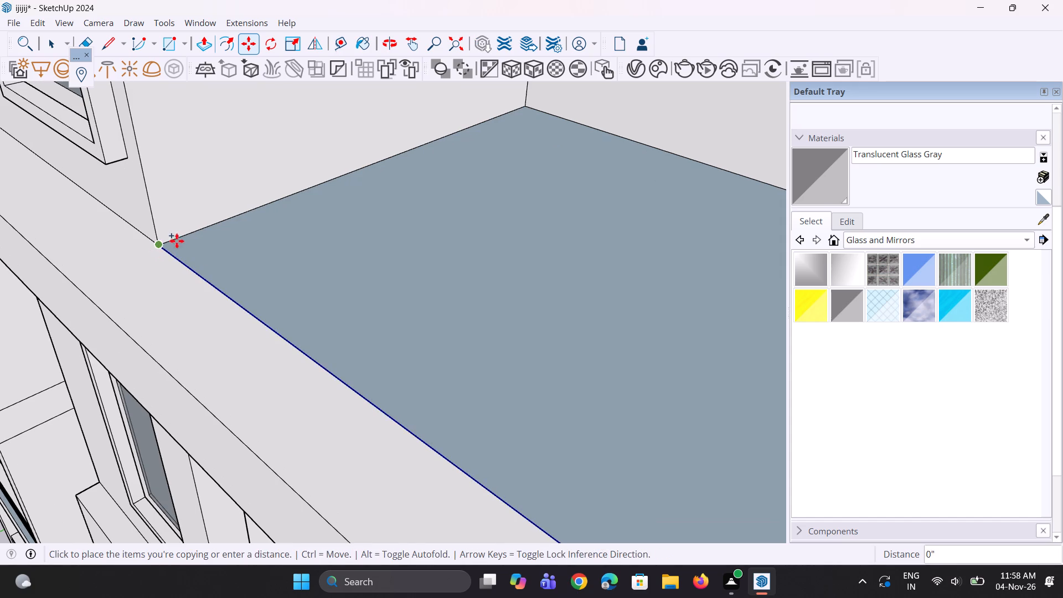
click(196, 233)
key(space)
Draw a 1' vertical line up the balcony's inner wall from the middle of the front strip's end.
scroll(172, 241, up, 2)
key(l)
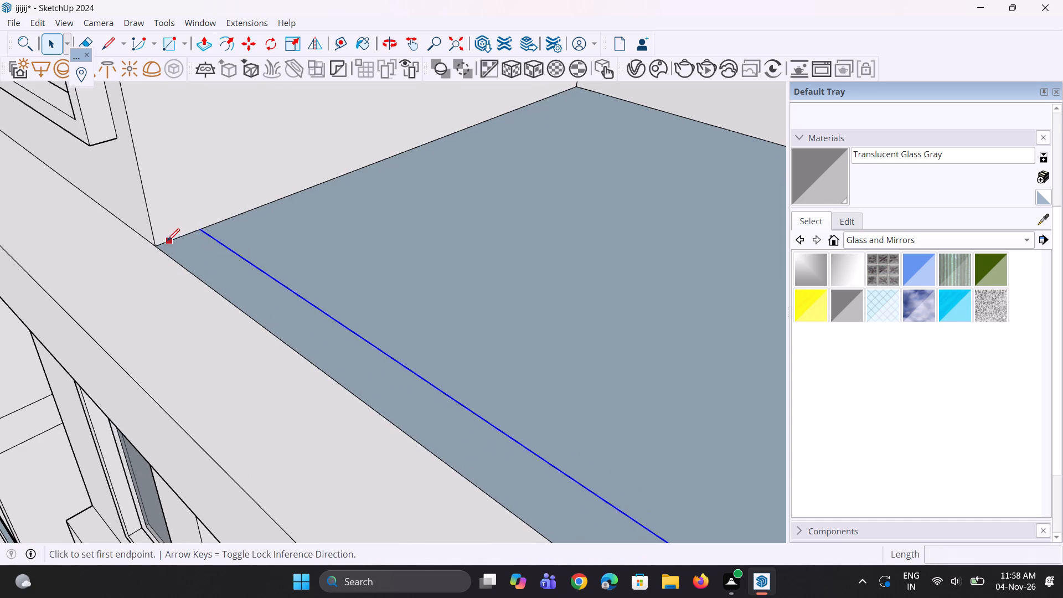
click(174, 239)
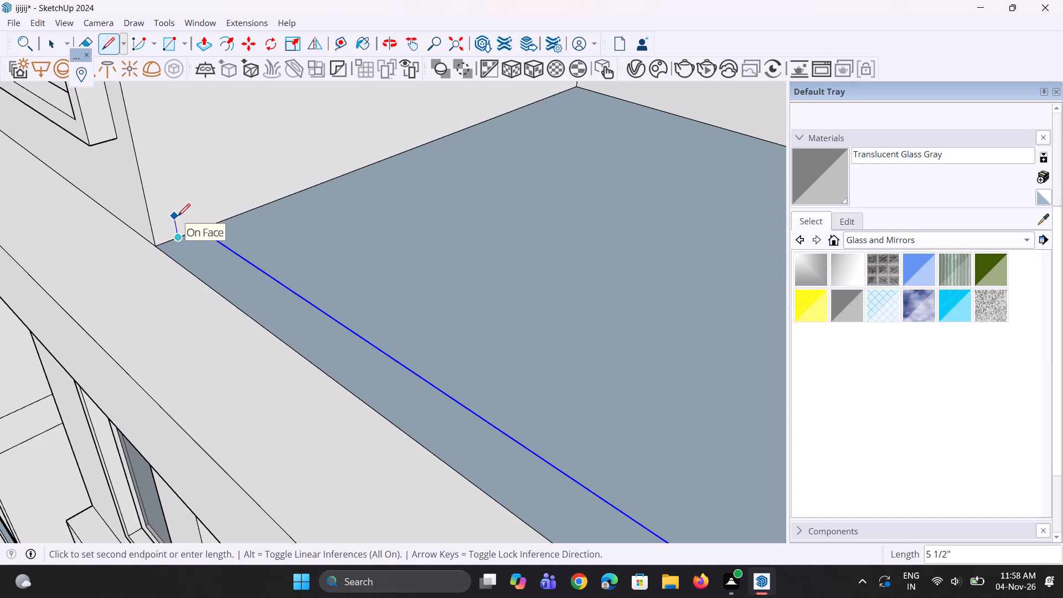
text(1')
key(Return)
scroll(271, 255, down, 2)
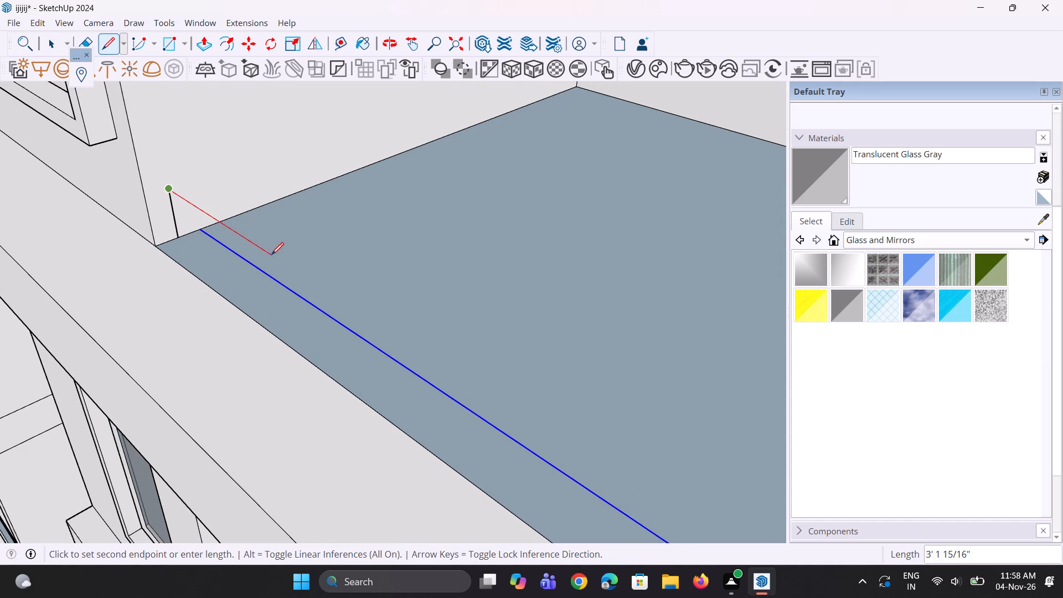
scroll(271, 255, down, 3)
key(Escape)
scroll(244, 244, down, 10)
Copy the top balcony floor's open side edge 1' inward to mark a strip along the side.
middle_drag(303, 306, 361, 337)
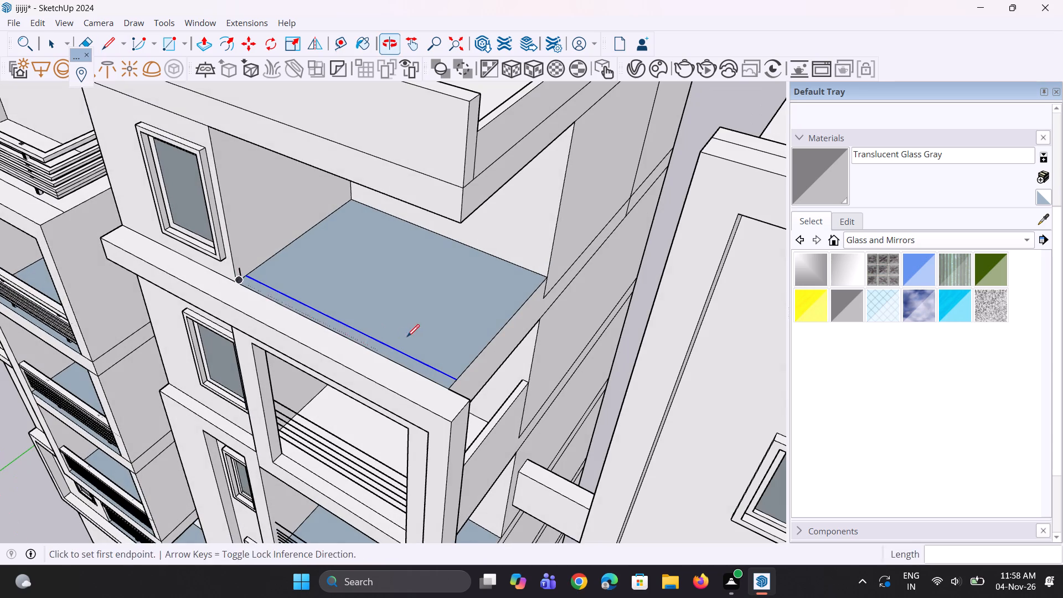
key(space)
key(space)
click(471, 364)
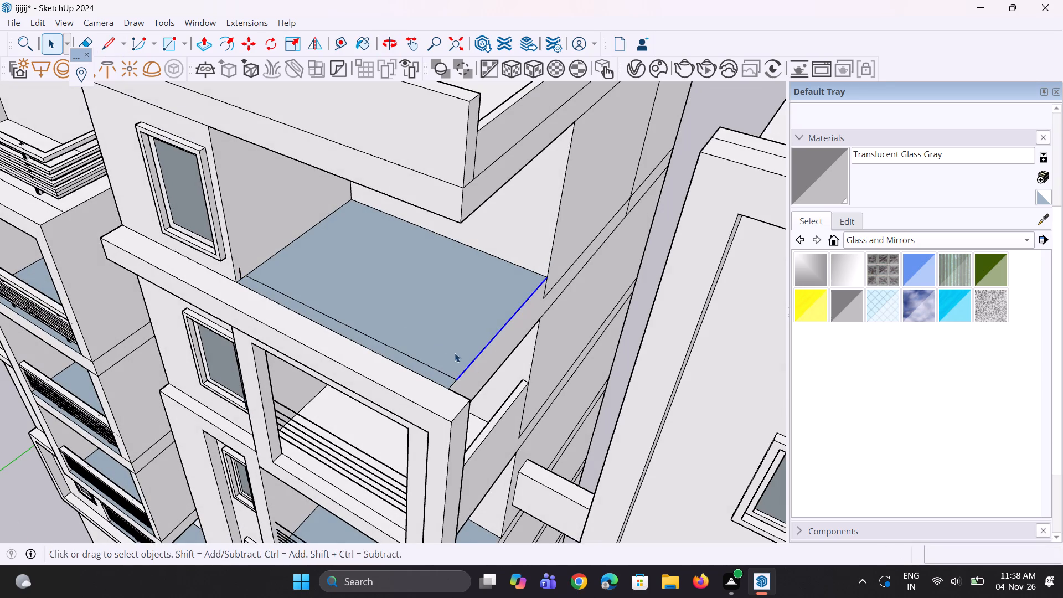
key(m)
scroll(409, 377, up, 3)
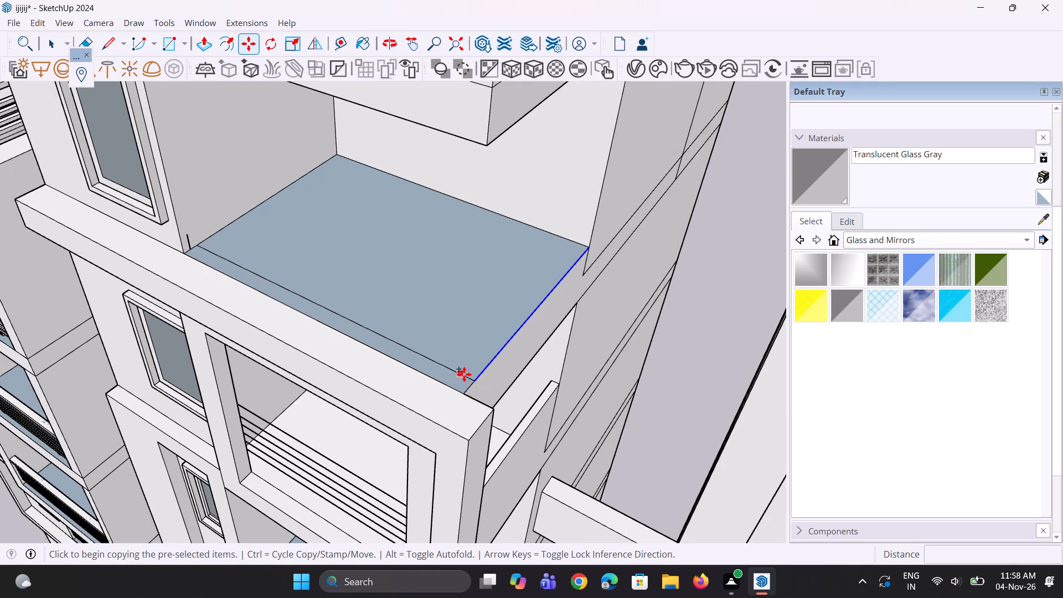
click(474, 378)
click(460, 370)
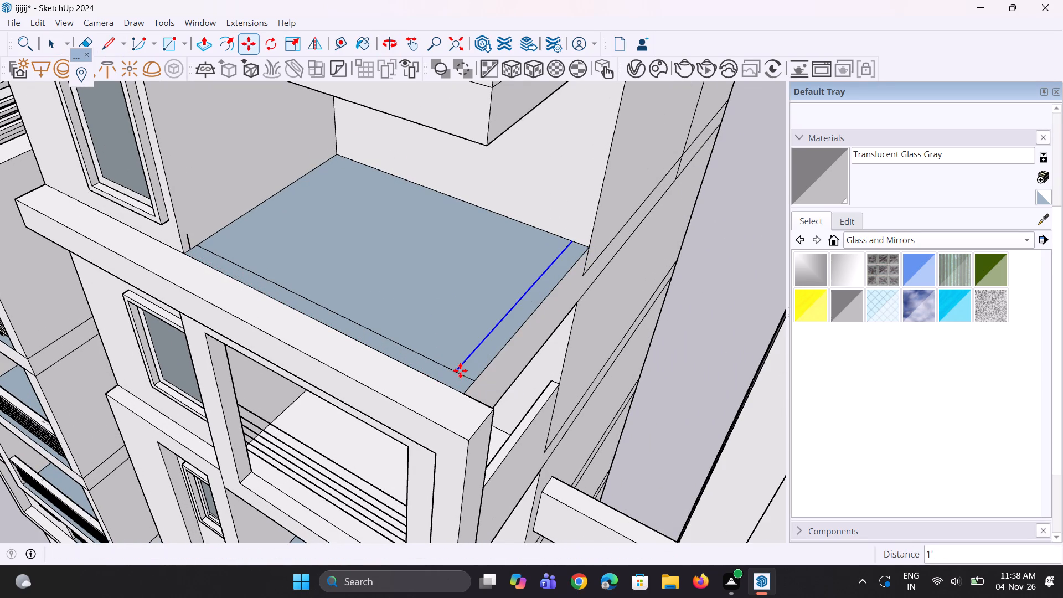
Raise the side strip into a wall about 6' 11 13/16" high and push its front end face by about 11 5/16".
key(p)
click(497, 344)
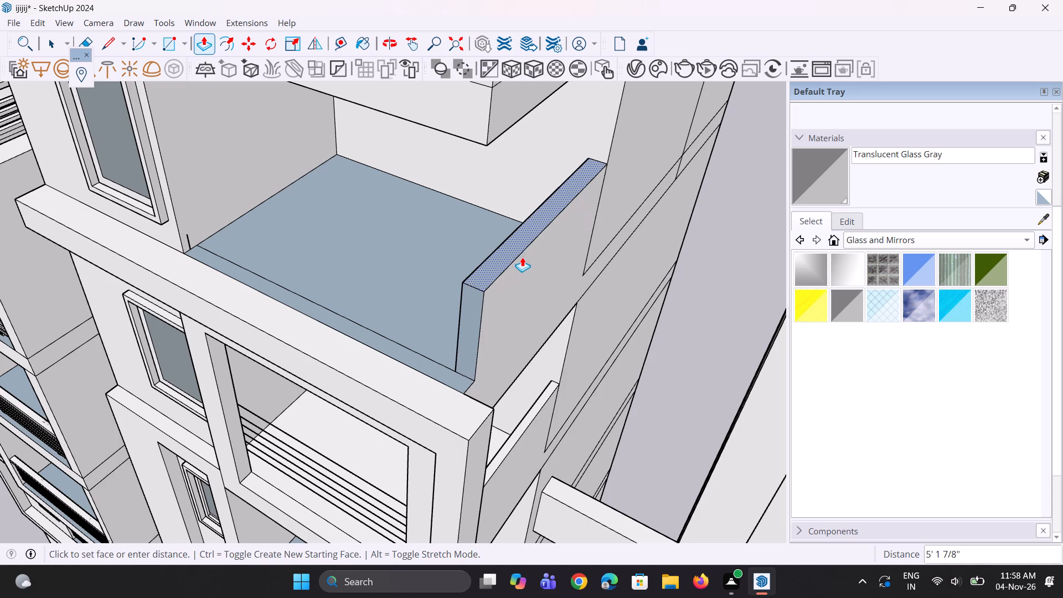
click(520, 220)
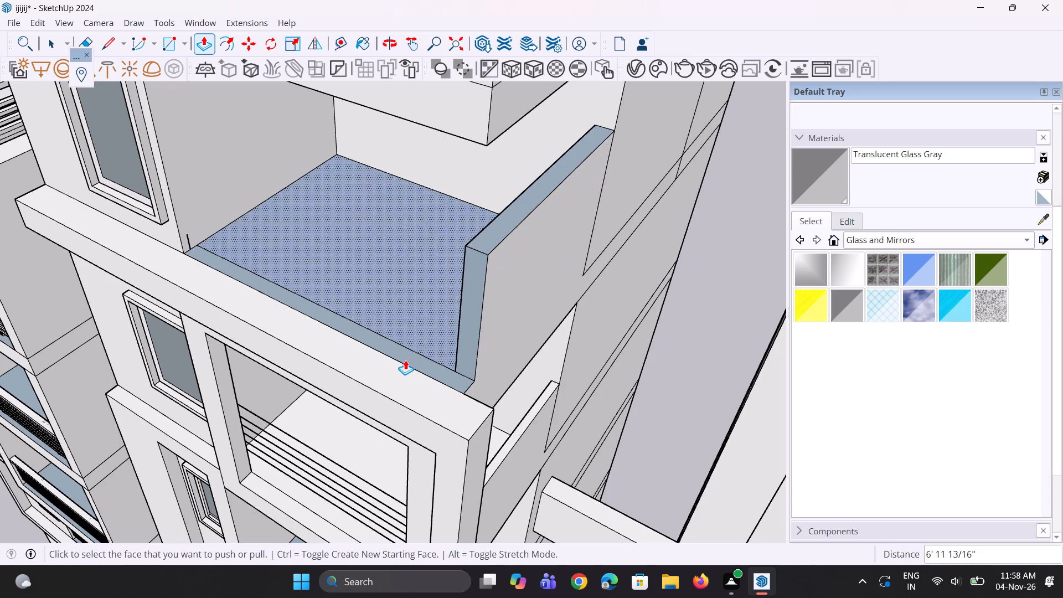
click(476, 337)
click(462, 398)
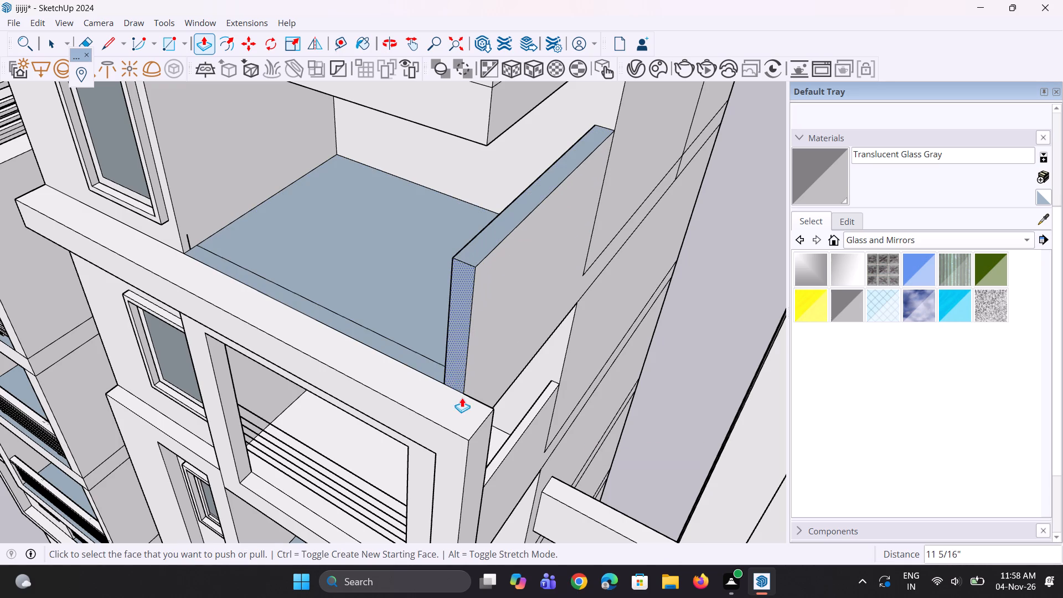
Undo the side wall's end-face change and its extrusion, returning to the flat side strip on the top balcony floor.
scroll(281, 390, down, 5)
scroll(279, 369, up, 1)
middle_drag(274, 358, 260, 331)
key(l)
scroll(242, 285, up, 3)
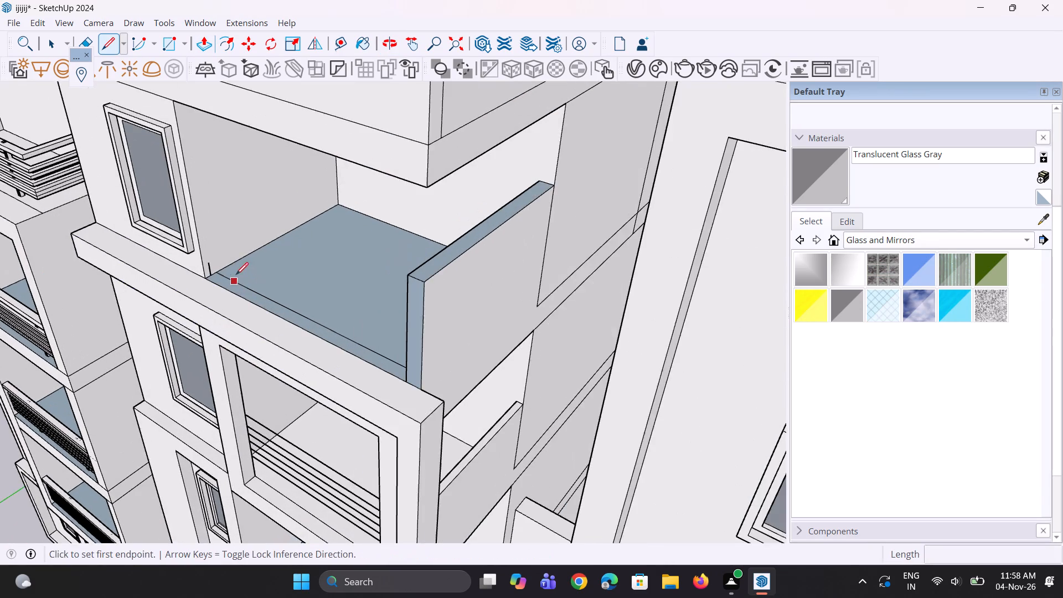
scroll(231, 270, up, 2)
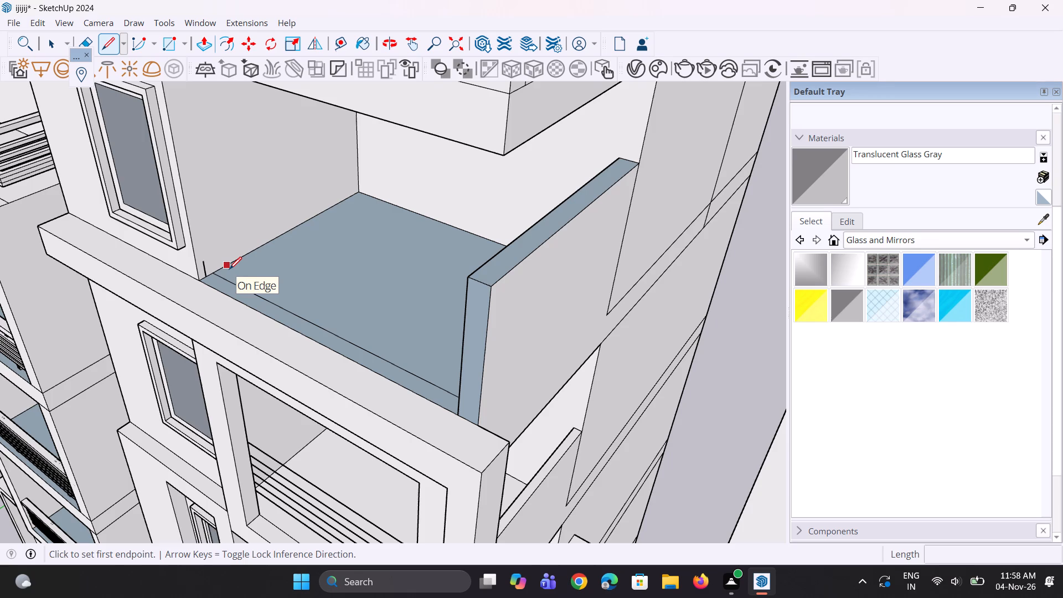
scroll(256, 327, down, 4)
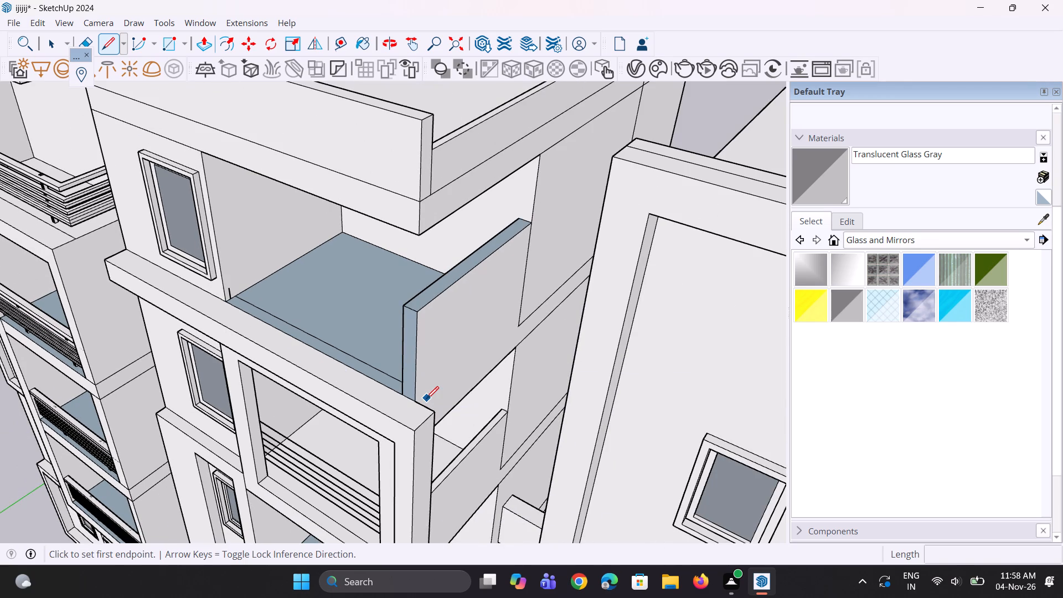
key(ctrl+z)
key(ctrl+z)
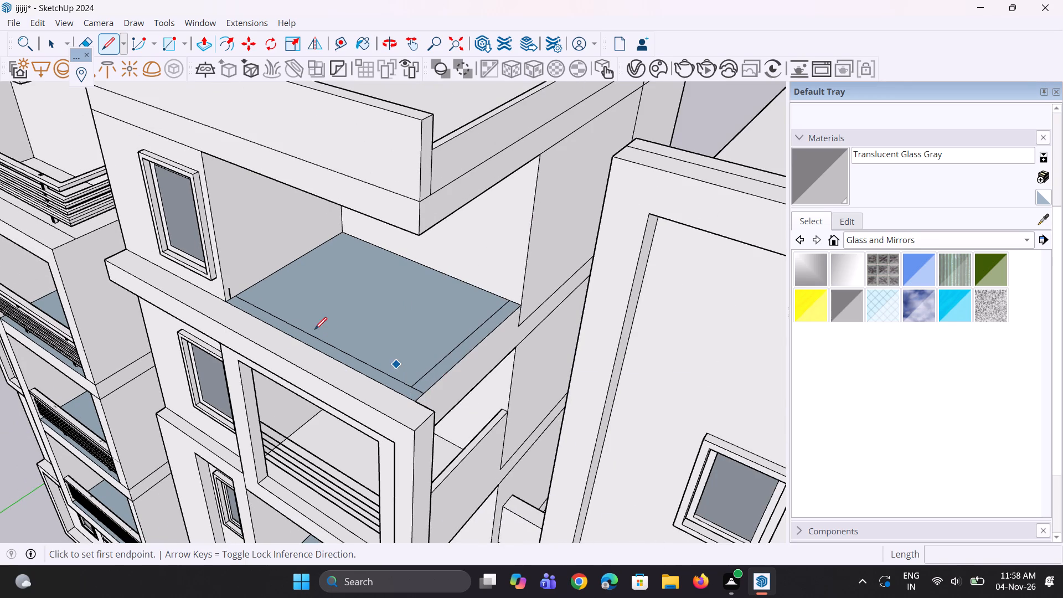
Draw a railing line from the short vertical line's top, about 16' 8" along the front and about 12' 9" along the side.
scroll(315, 321, up, 5)
scroll(155, 264, up, 1)
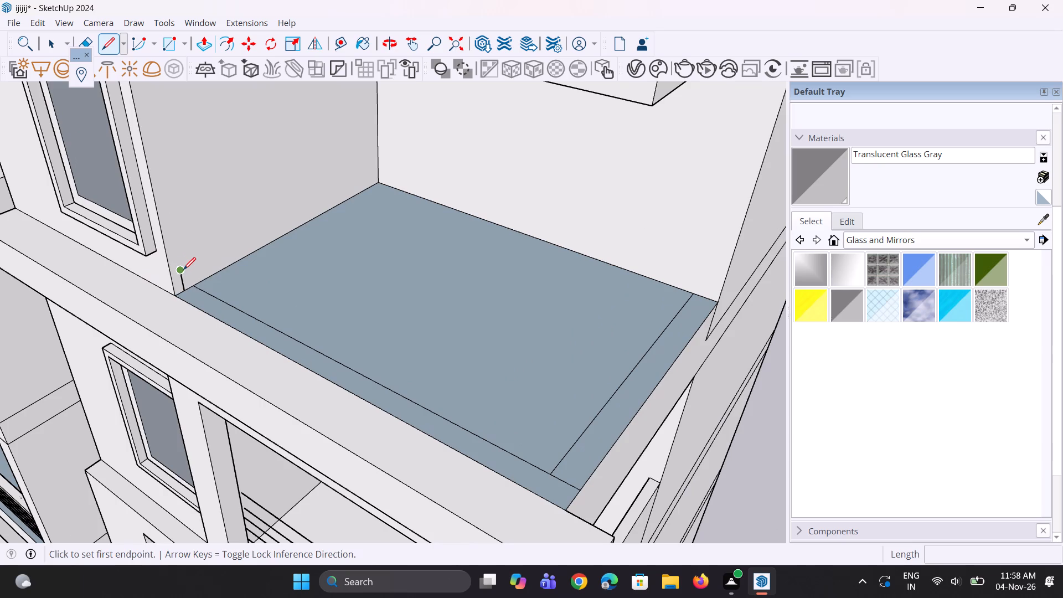
click(183, 270)
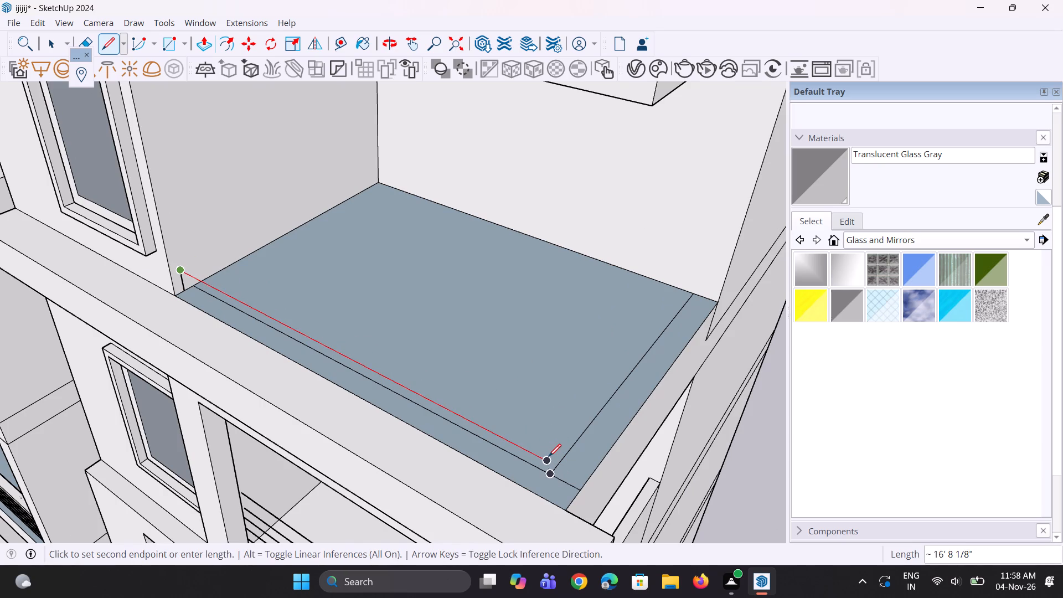
click(553, 460)
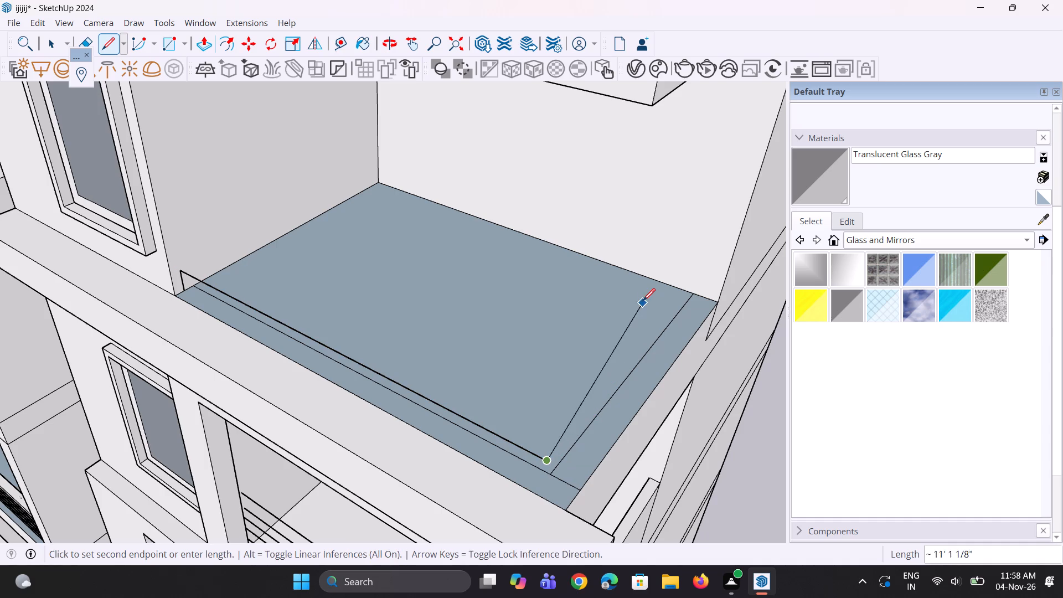
click(708, 270)
middle_drag(612, 377, 597, 331)
Copy the top balcony's front and side railing lines upward four times at 7" spacing.
key(space)
key(space)
scroll(499, 380, up, 4)
click(481, 358)
ctrl+scroll(560, 354, up, 3)
ctrl+click(601, 341)
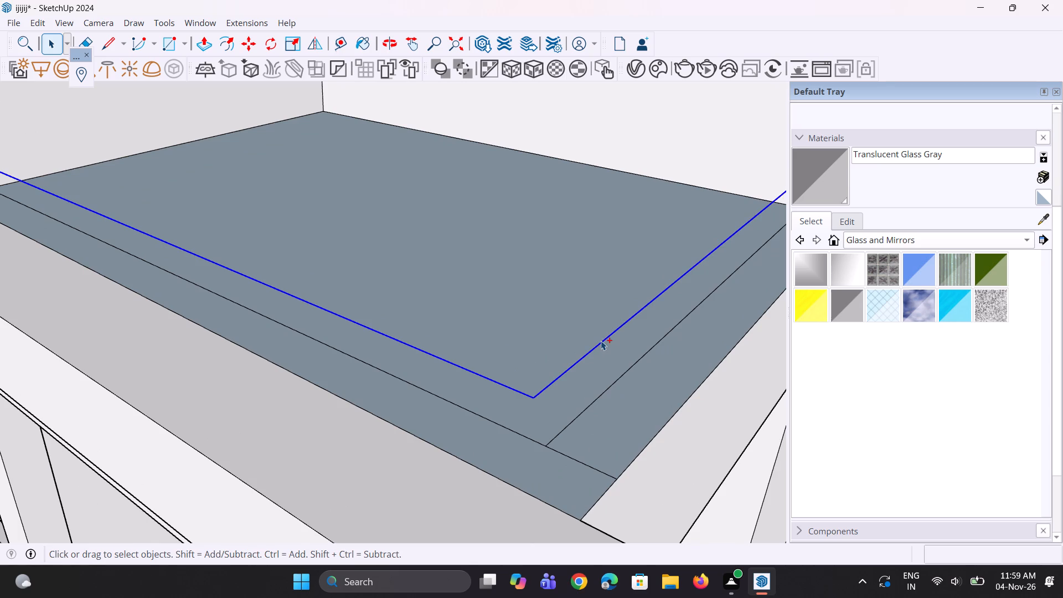
scroll(556, 408, down, 6)
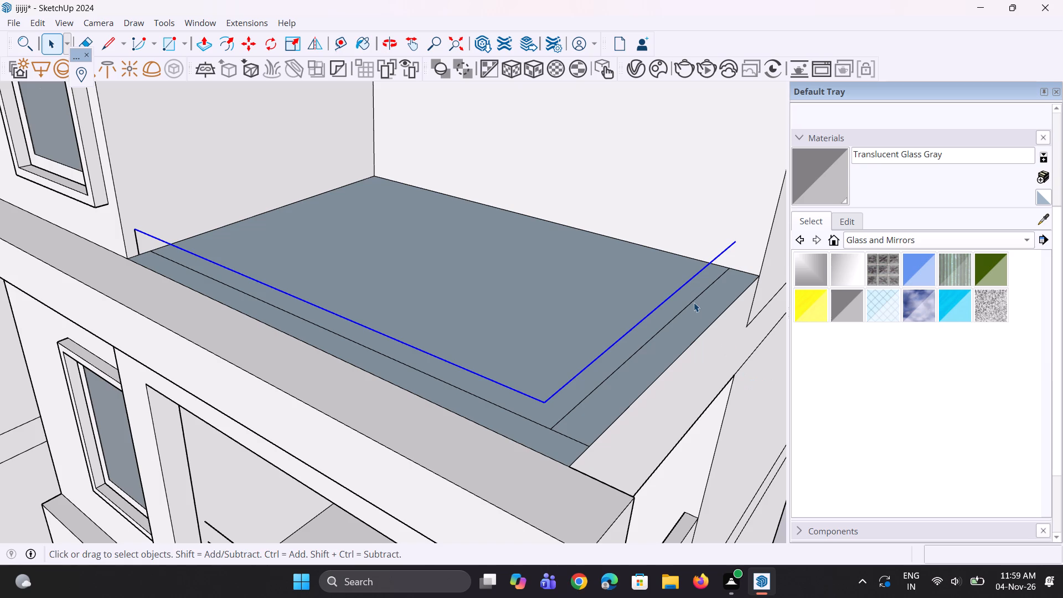
key(m)
scroll(778, 268, up, 2)
click(729, 234)
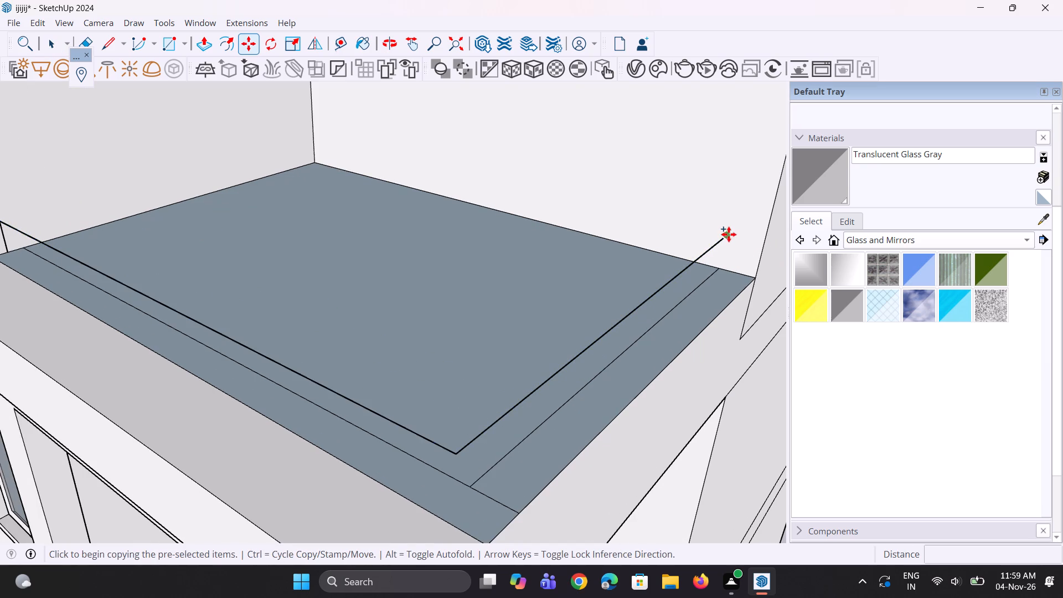
text(7")
key(Return)
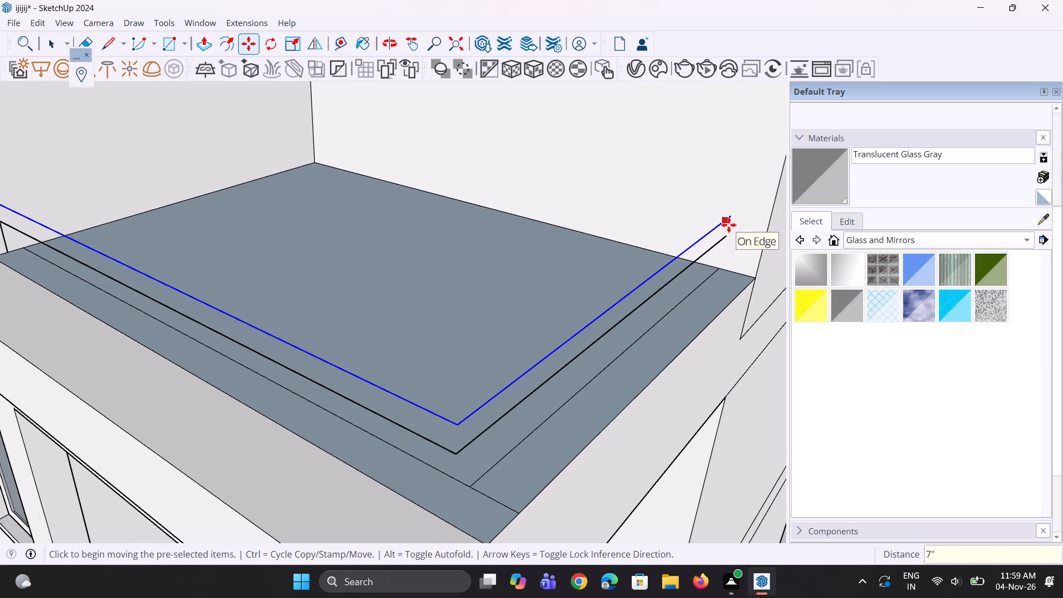
text(*4)
key(Return)
Erase the short vertical guide line at the wall end of the top balcony's front railing.
scroll(689, 213, down, 7)
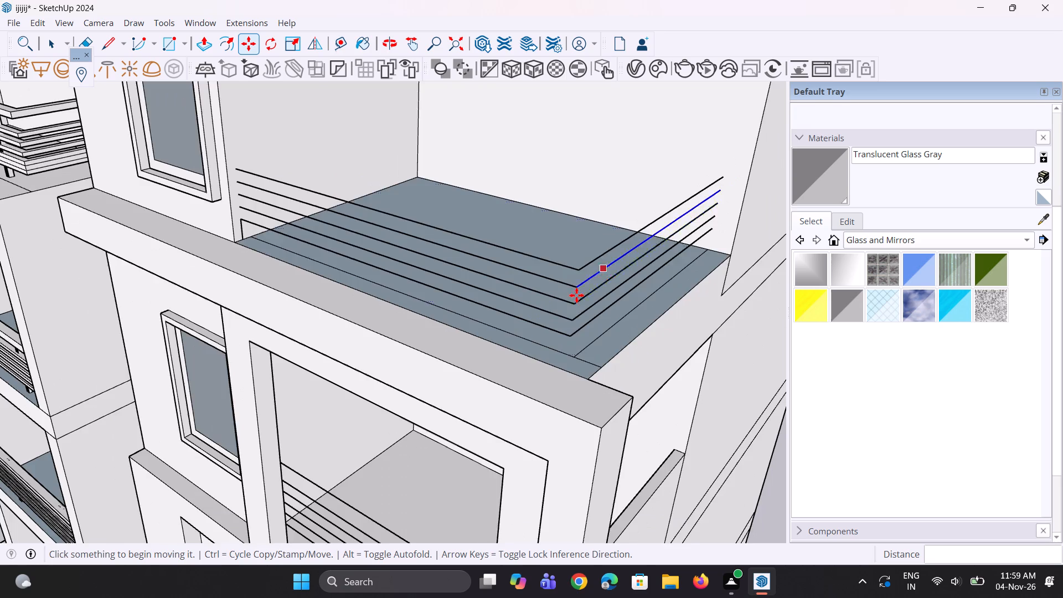
scroll(576, 295, down, 2)
middle_drag(564, 296, 632, 264)
scroll(606, 271, down, 9)
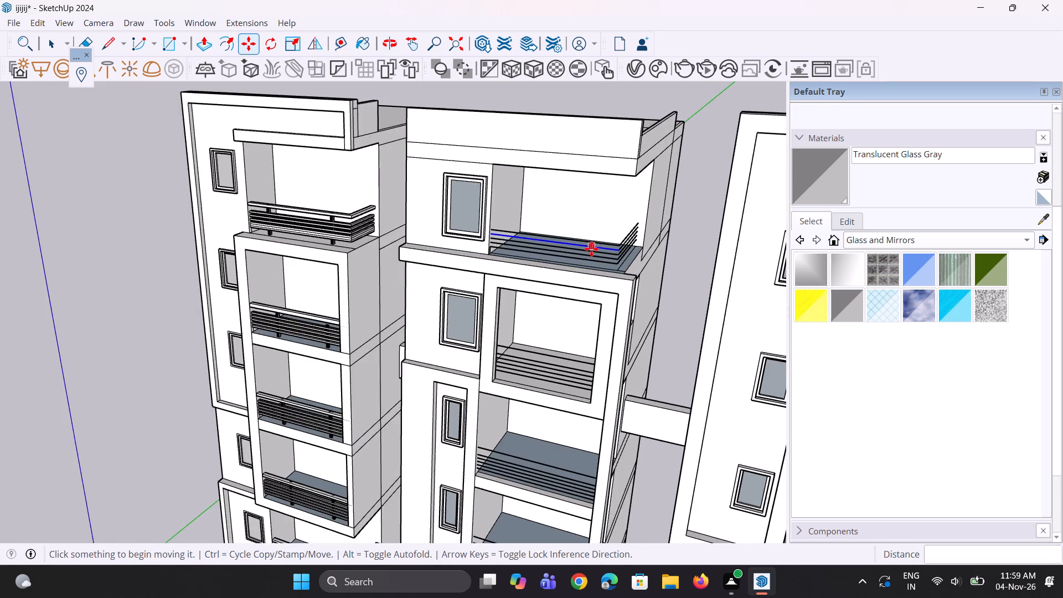
middle_drag(579, 237, 552, 200)
scroll(548, 185, up, 3)
key(space)
key(space)
scroll(502, 218, down, 5)
key(space)
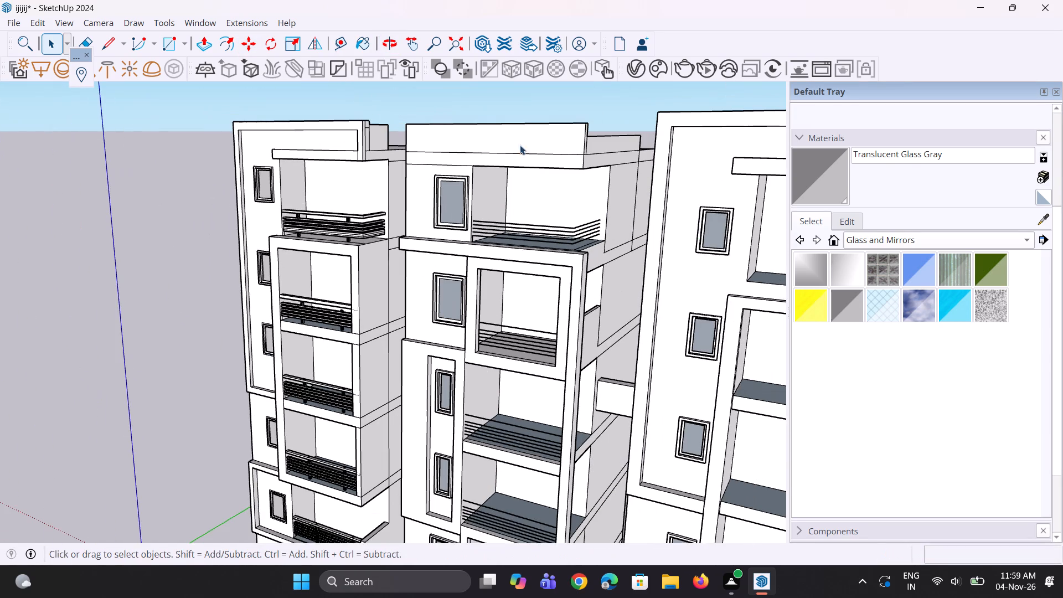
scroll(490, 145, up, 4)
scroll(460, 193, up, 3)
key(e)
scroll(447, 320, up, 3)
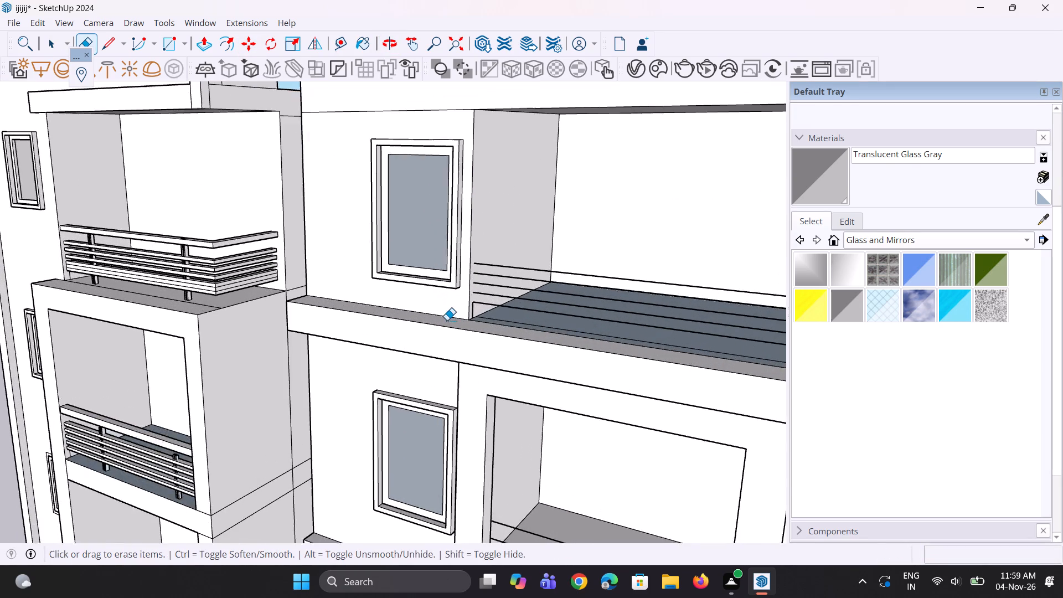
scroll(465, 311, up, 7)
click(474, 315)
Draw a rectangle about 4 3/16" by 5 1/4" around the top railing line's end on the lowest balcony's side wall.
scroll(475, 309, down, 6)
scroll(473, 238, down, 6)
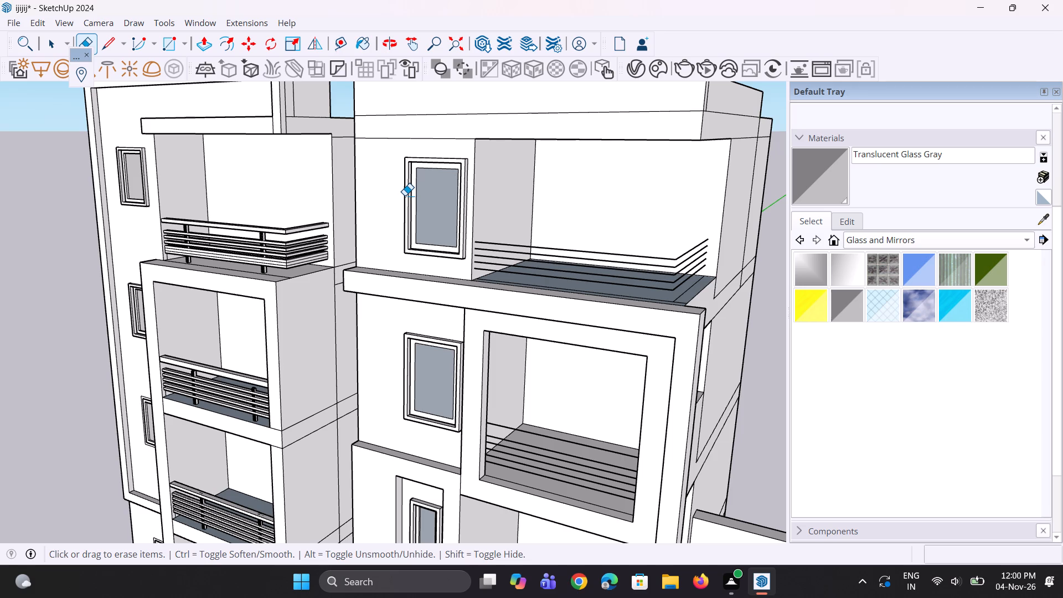
scroll(430, 200, down, 3)
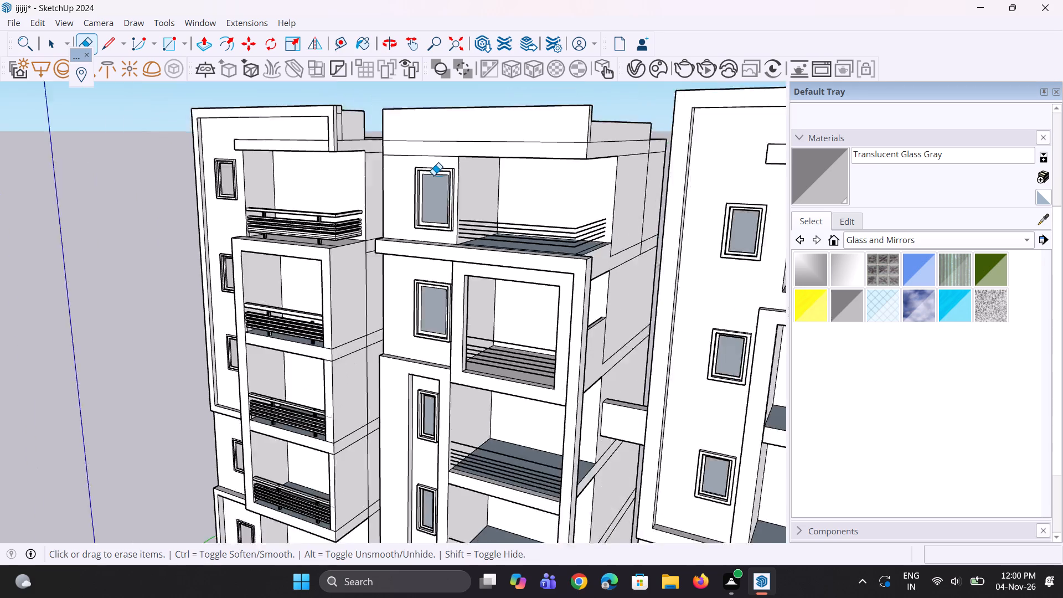
scroll(434, 175, down, 12)
middle_drag(487, 344, 450, 371)
scroll(443, 398, up, 8)
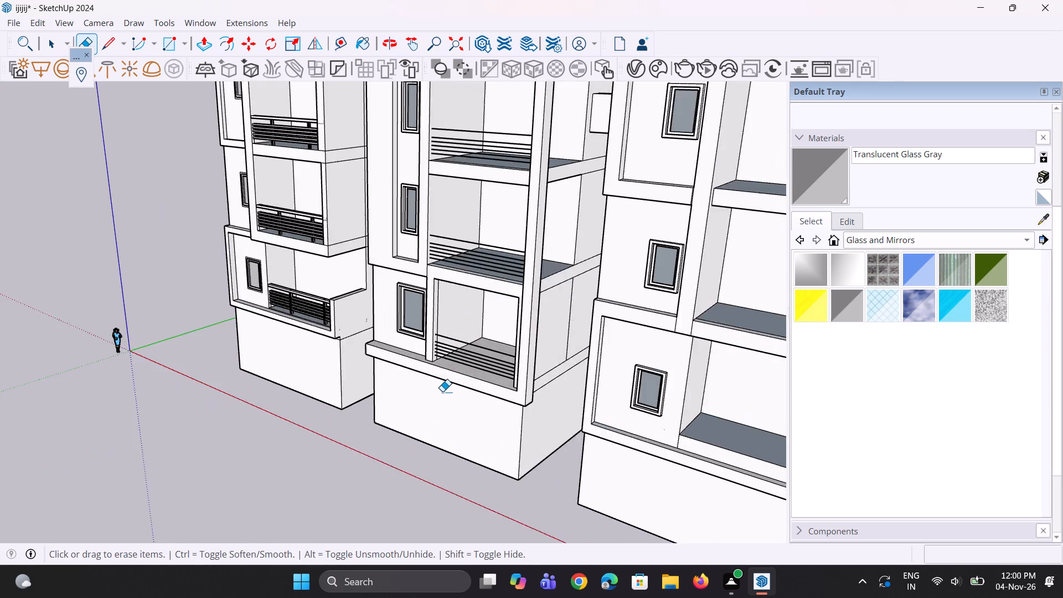
scroll(441, 382, up, 7)
scroll(400, 326, up, 7)
scroll(491, 316, up, 4)
scroll(469, 206, up, 7)
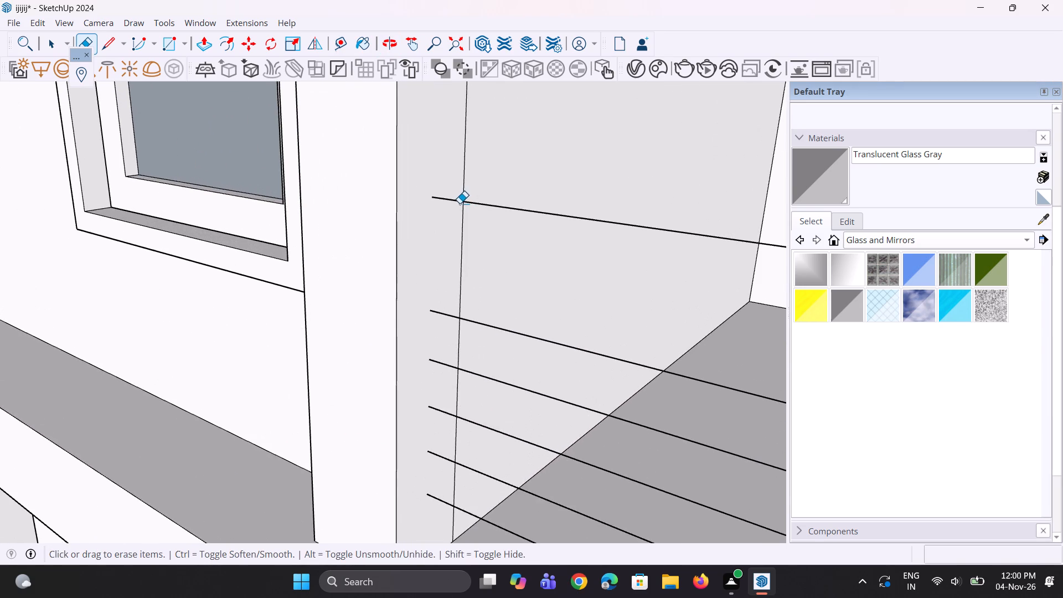
key(r)
middle_drag(455, 205, 318, 249)
scroll(444, 215, up, 1)
scroll(300, 229, up, 3)
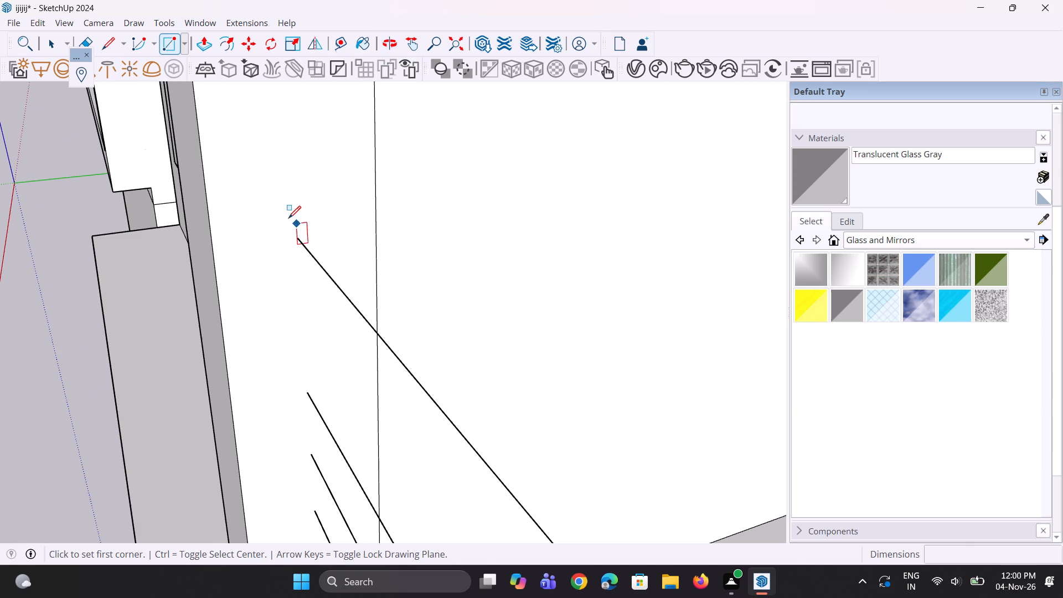
click(277, 216)
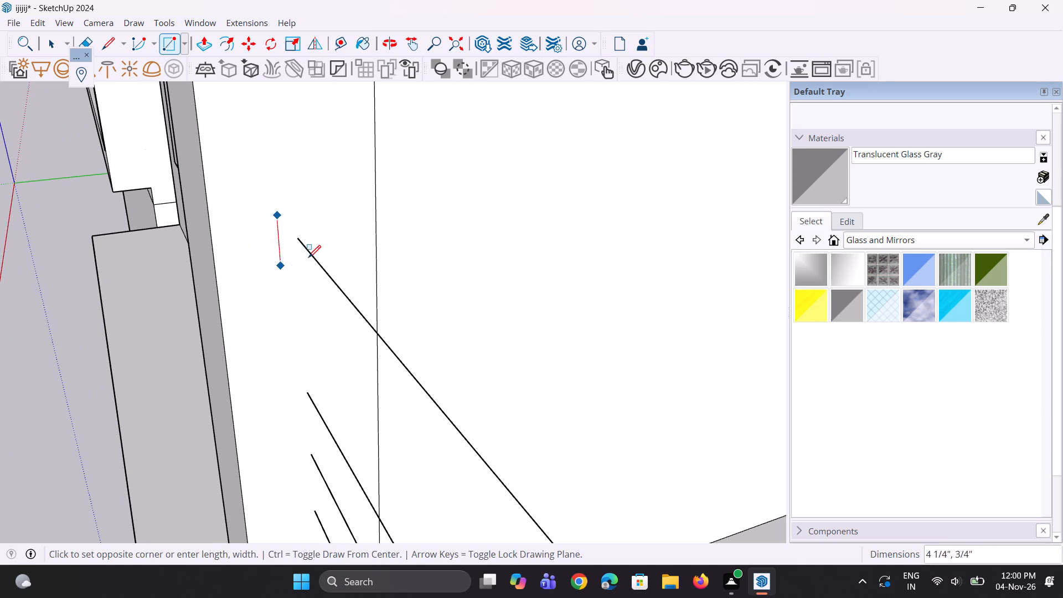
click(337, 252)
Lower the rectangle's top edge by about 1 3/16" along the blue axis.
scroll(328, 237, up, 2)
key(space)
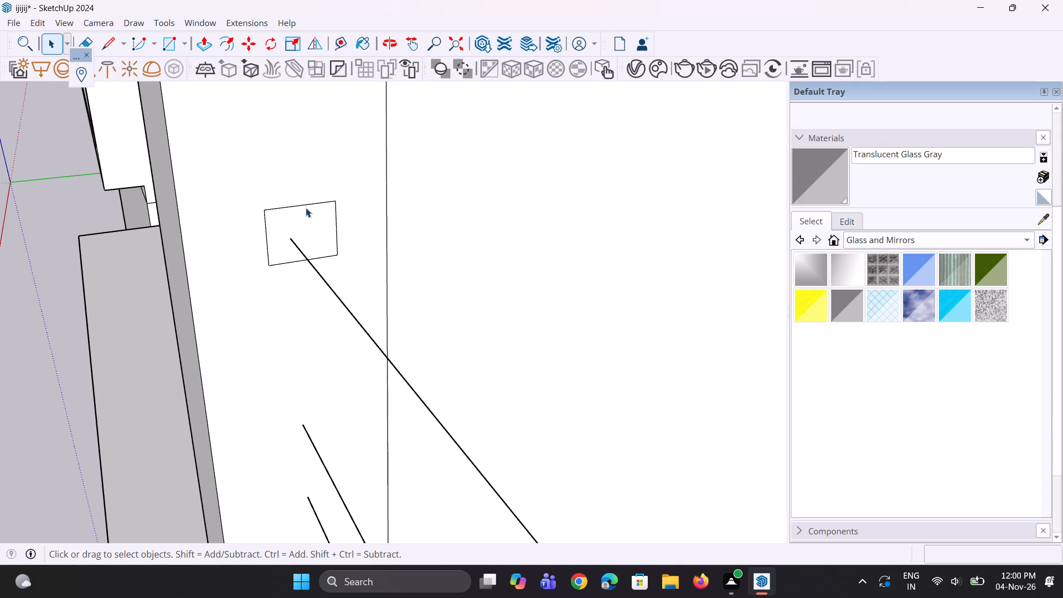
click(304, 204)
key(m)
scroll(298, 207, up, 6)
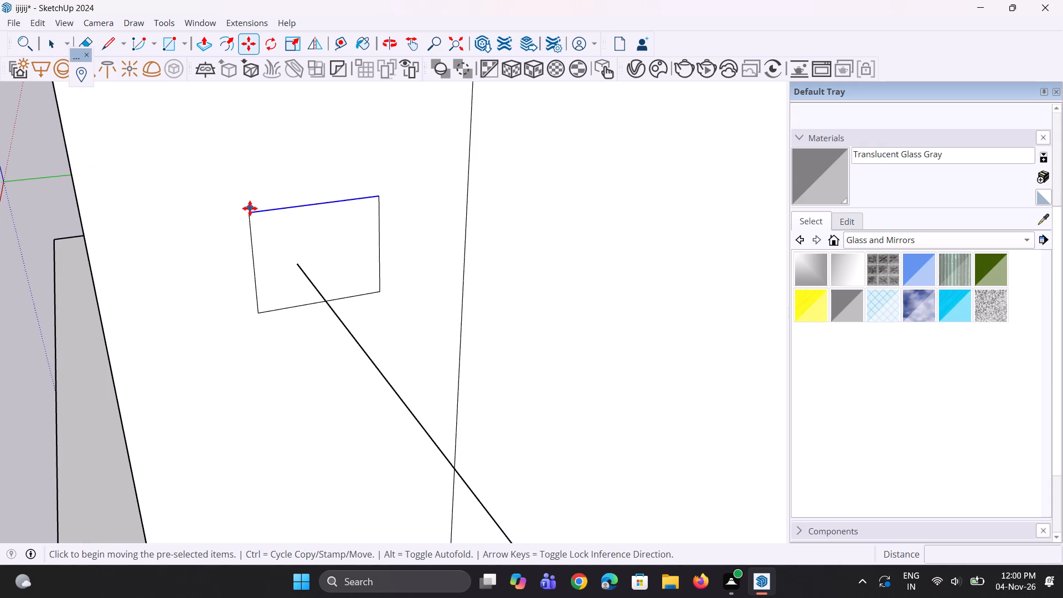
click(247, 216)
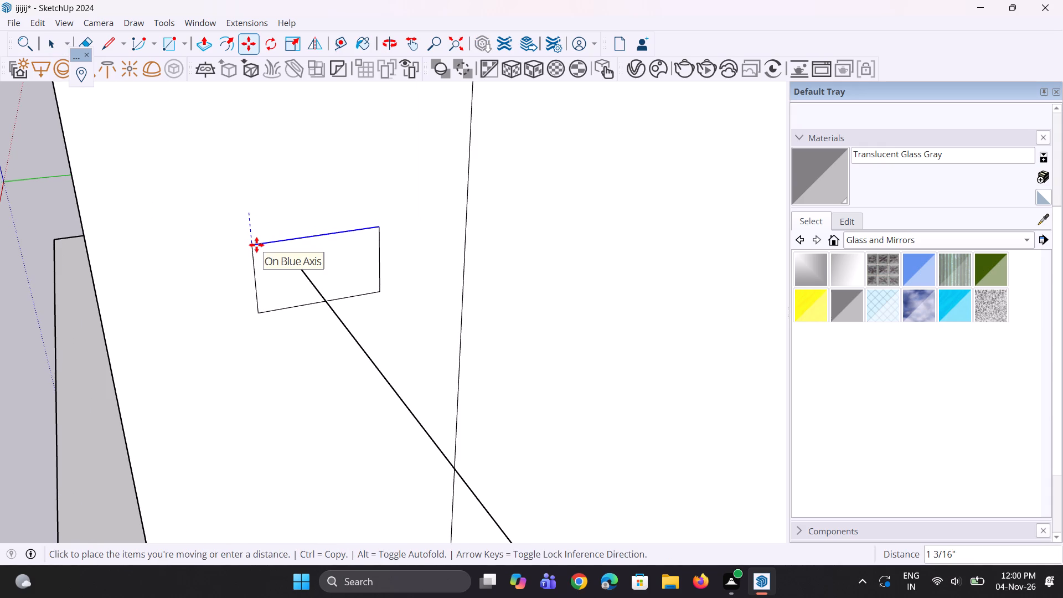
click(256, 245)
Shift the rectangle's face about 5/8" sideways to centre it on the railing line's end.
key(space)
click(332, 268)
scroll(335, 269, up, 3)
key(m)
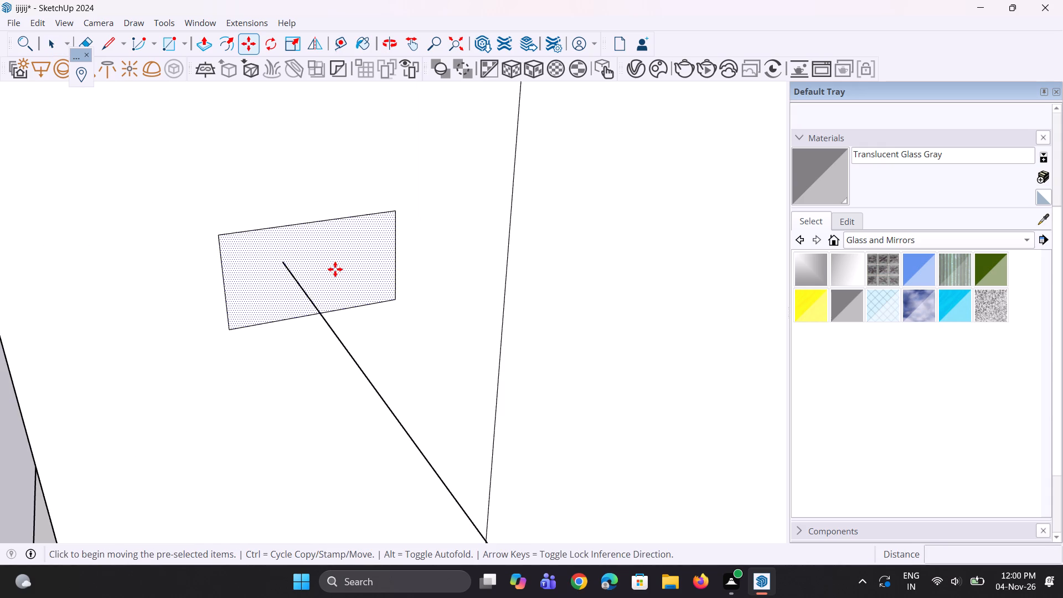
click(336, 270)
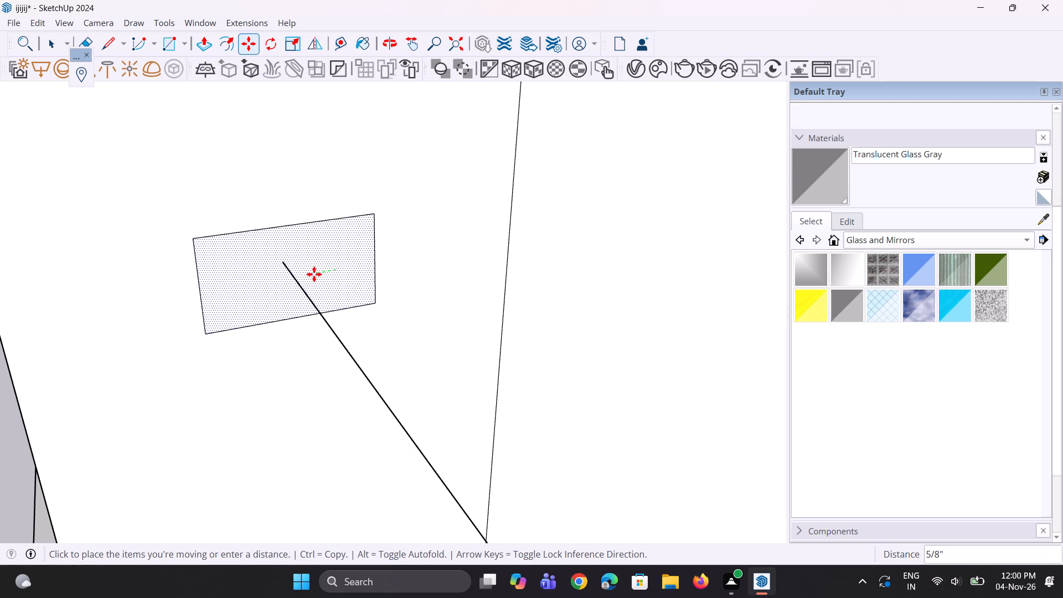
click(313, 274)
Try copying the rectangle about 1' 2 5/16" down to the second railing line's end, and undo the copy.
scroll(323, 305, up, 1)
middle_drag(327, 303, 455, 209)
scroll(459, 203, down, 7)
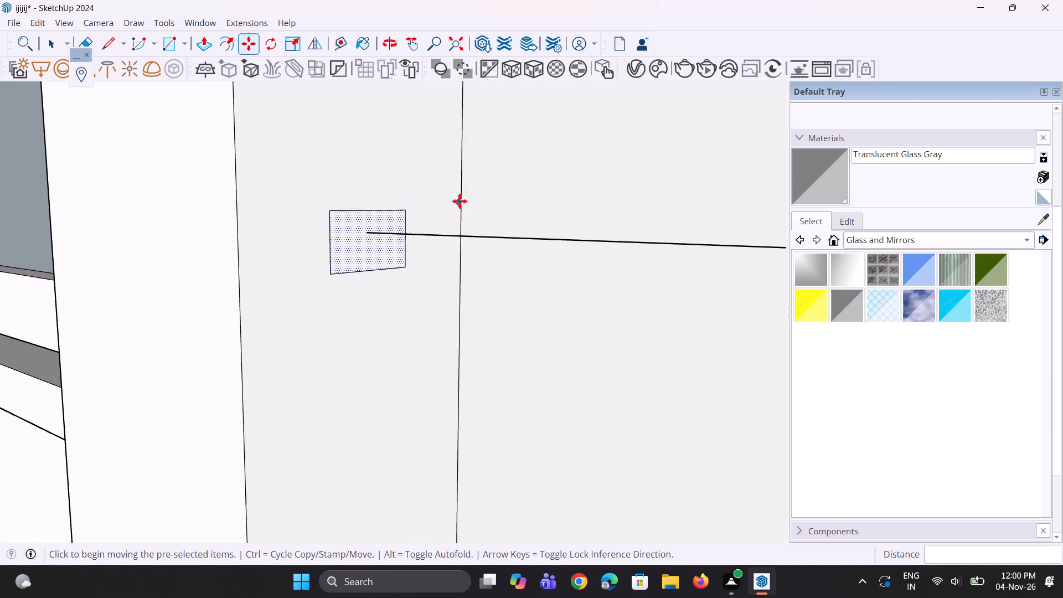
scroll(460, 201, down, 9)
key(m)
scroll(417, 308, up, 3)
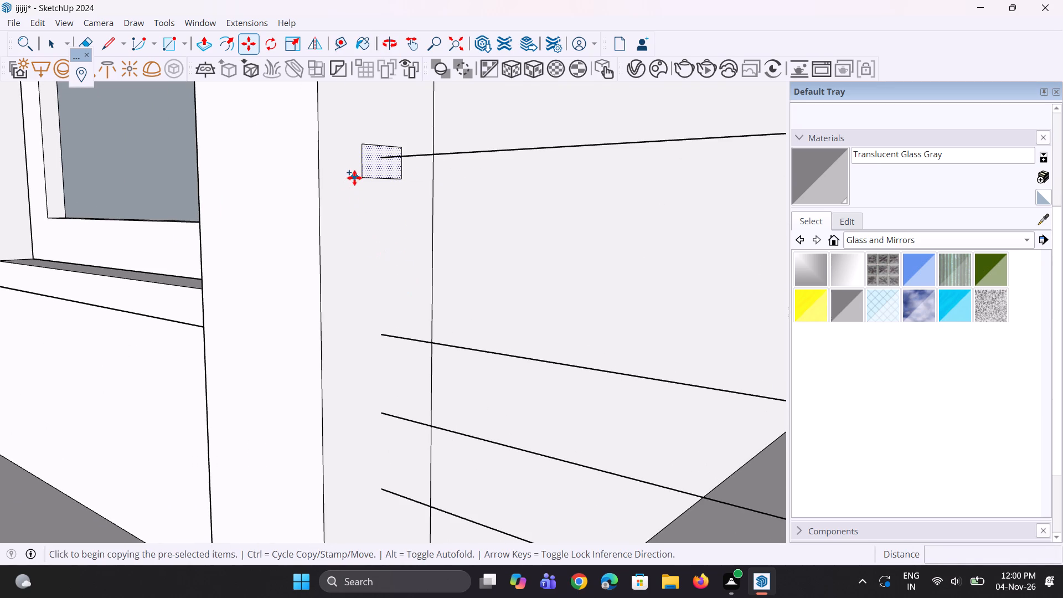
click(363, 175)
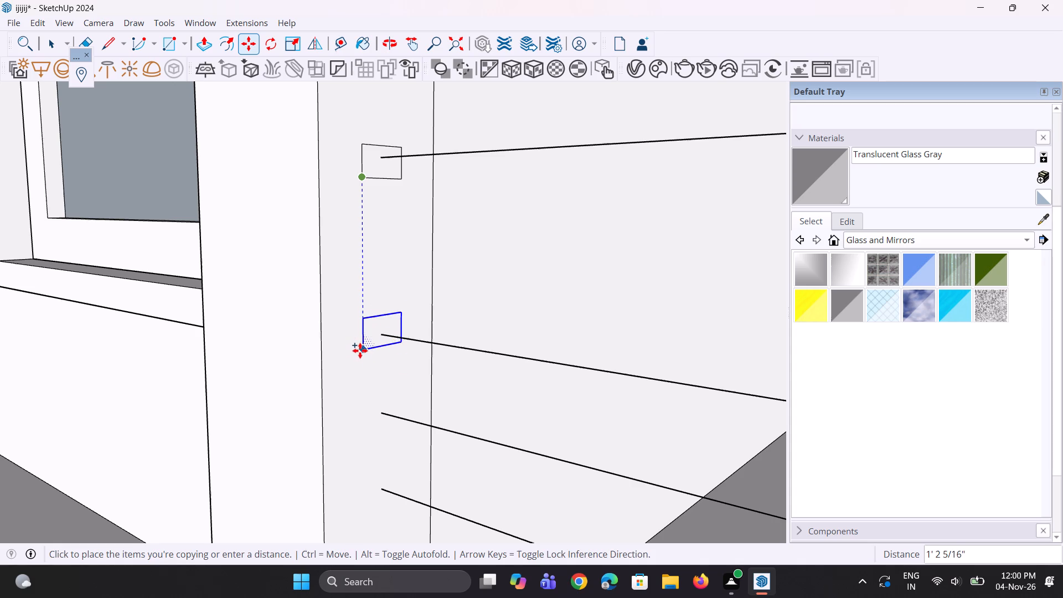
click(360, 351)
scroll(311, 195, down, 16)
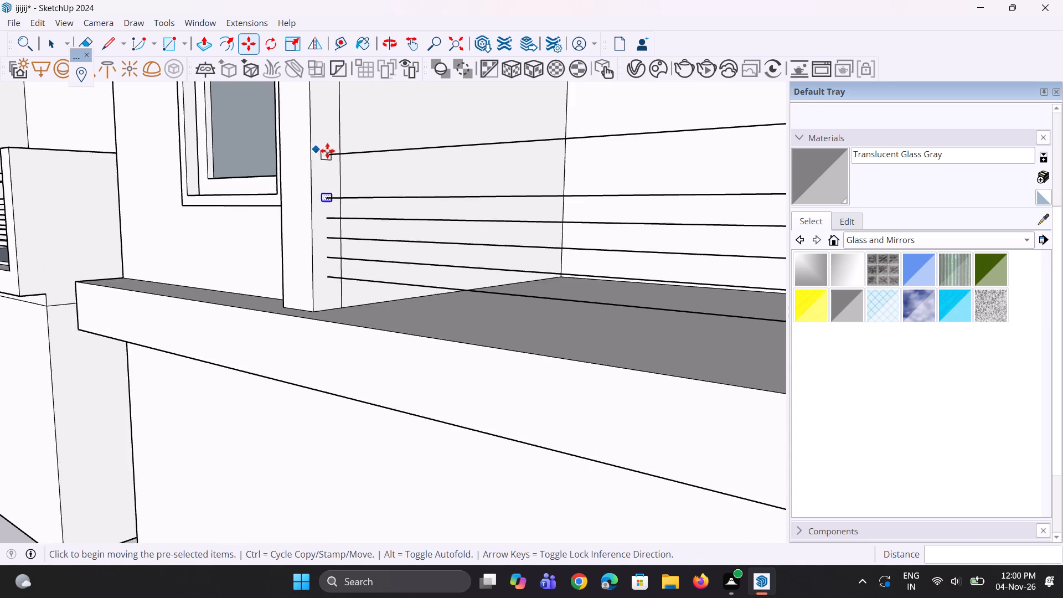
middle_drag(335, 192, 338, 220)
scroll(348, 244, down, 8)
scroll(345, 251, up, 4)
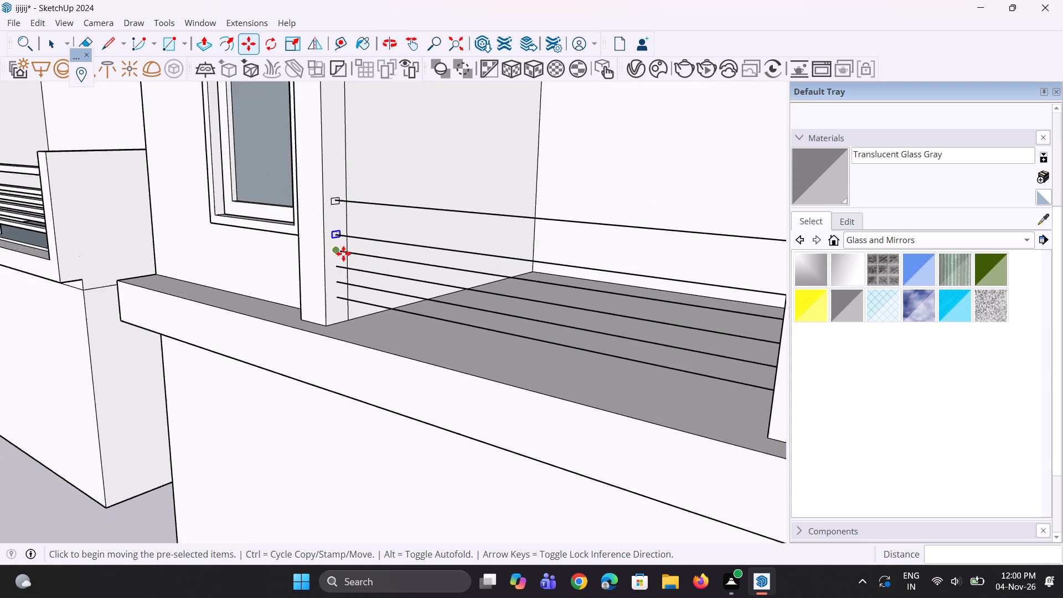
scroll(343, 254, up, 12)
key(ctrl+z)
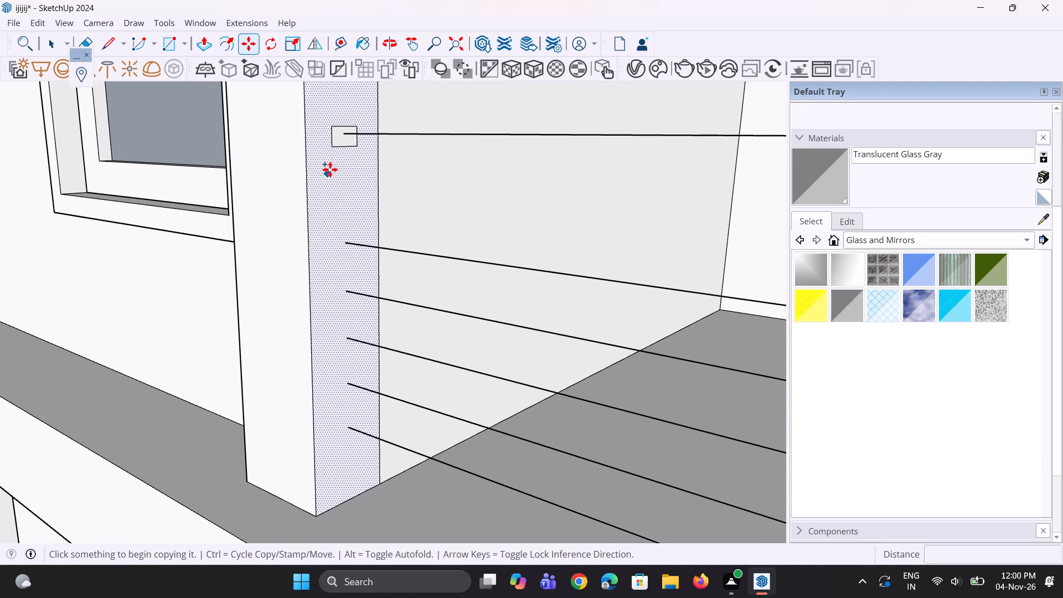
Raise the rectangle's bottom edge by about 3/8" to make the profile slimmer.
ctrl+scroll(331, 169, up, 2)
scroll(337, 157, up, 2)
key(space)
scroll(347, 148, up, 3)
key(space)
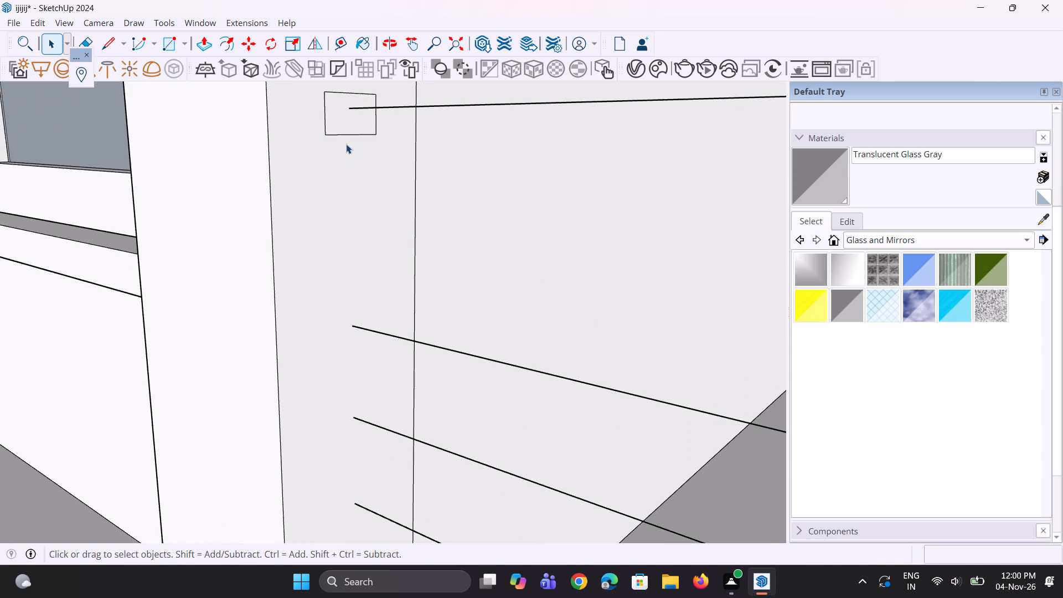
click(343, 133)
scroll(340, 135, up, 2)
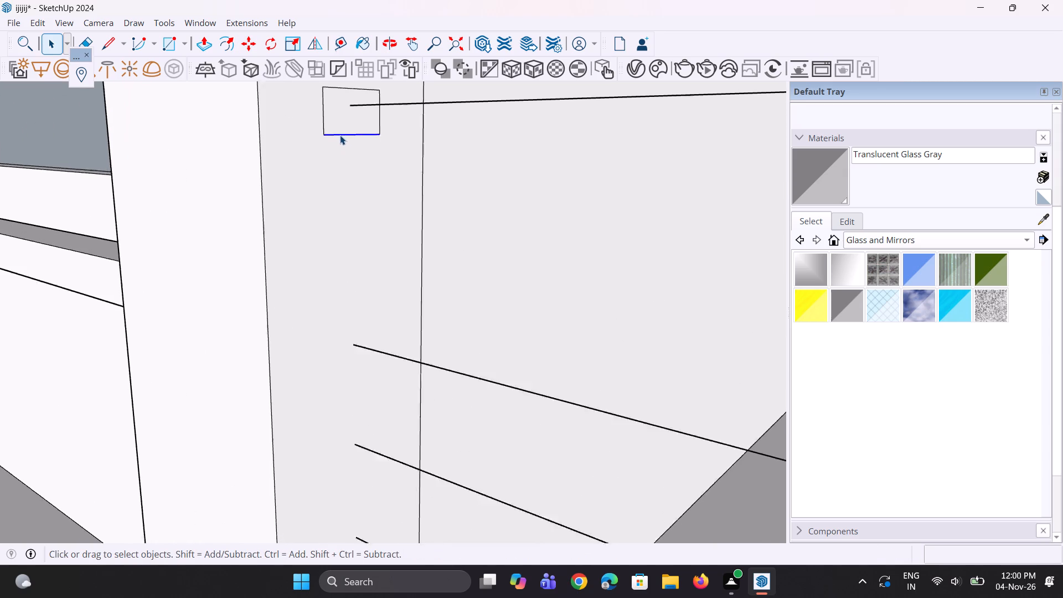
scroll(340, 135, up, 4)
key(m)
click(318, 133)
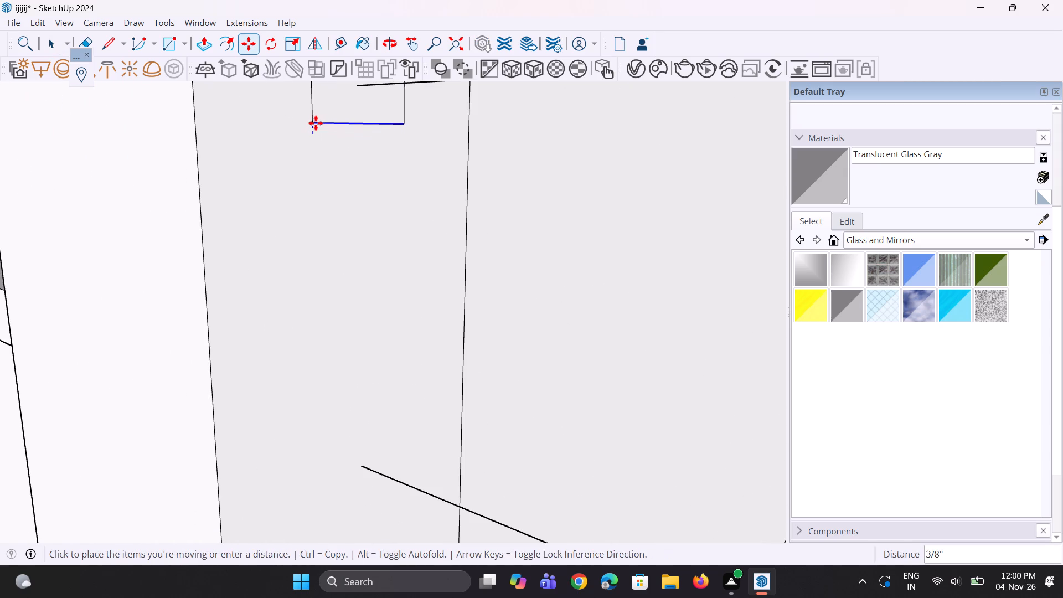
click(314, 121)
scroll(331, 229, down, 10)
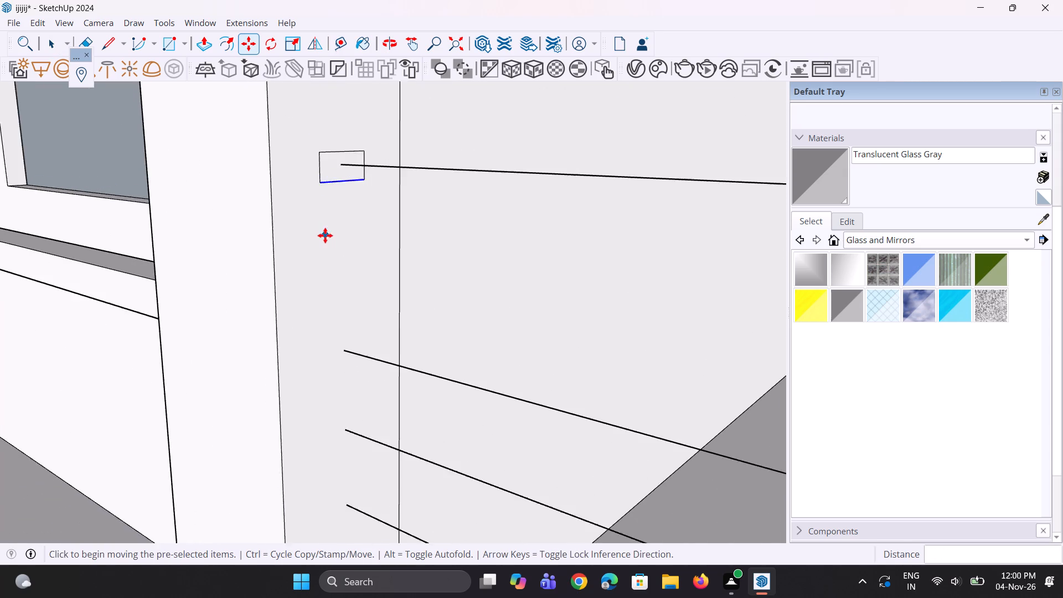
Lower the rectangle's top edge by about 3/8" toward the railing line.
key(space)
scroll(325, 190, up, 4)
click(325, 169)
scroll(325, 169, up, 4)
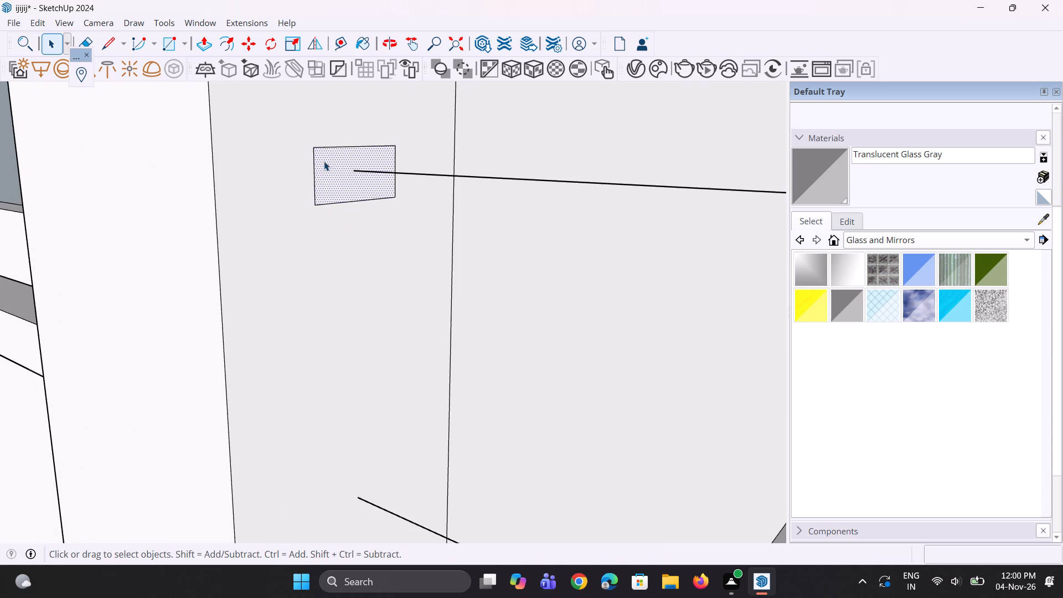
click(321, 146)
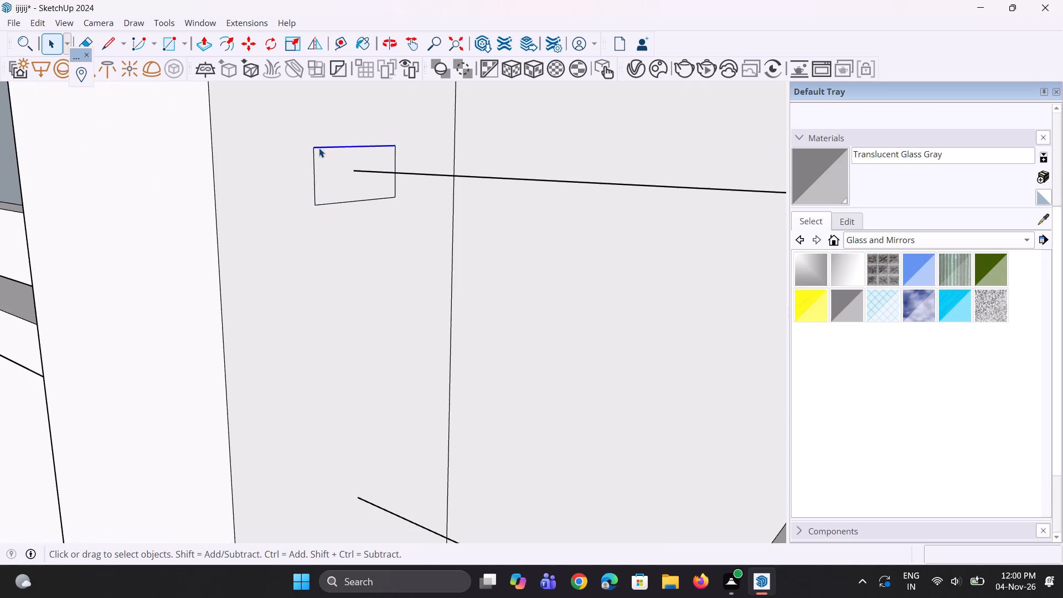
scroll(319, 148, up, 3)
key(m)
click(314, 148)
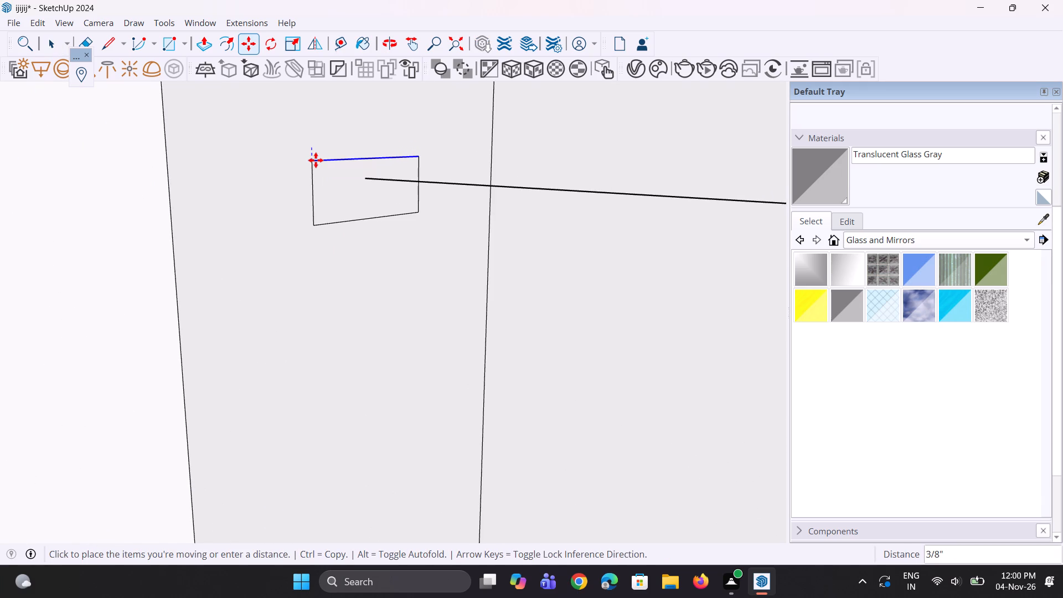
click(316, 160)
Copy the rail profile's face about 1' 2 5/16" down to the end of the lowest balcony's second railing line.
key(space)
key(space)
click(322, 183)
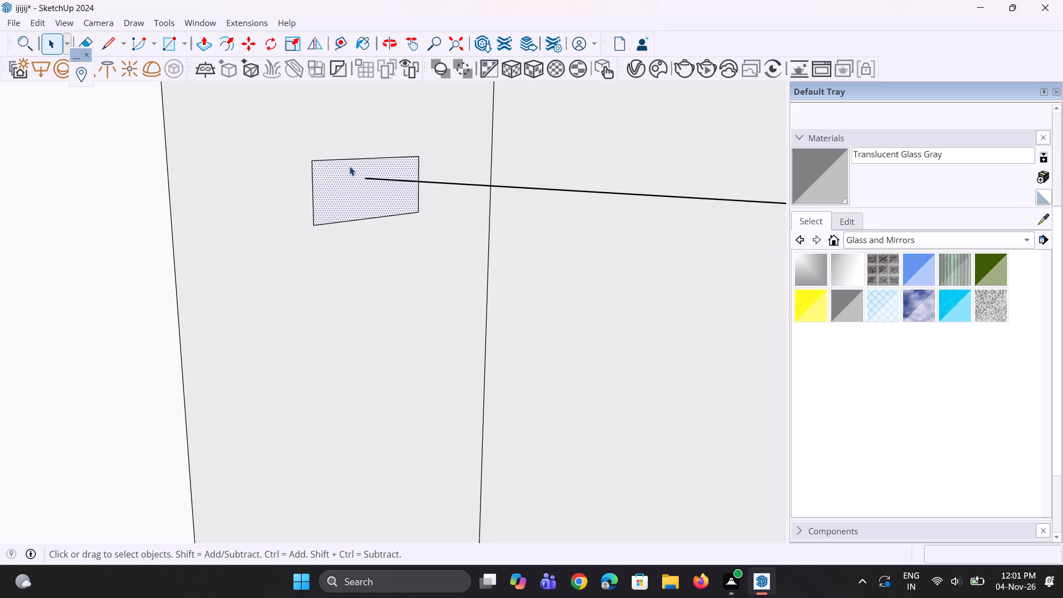
scroll(346, 161, down, 4)
key(m)
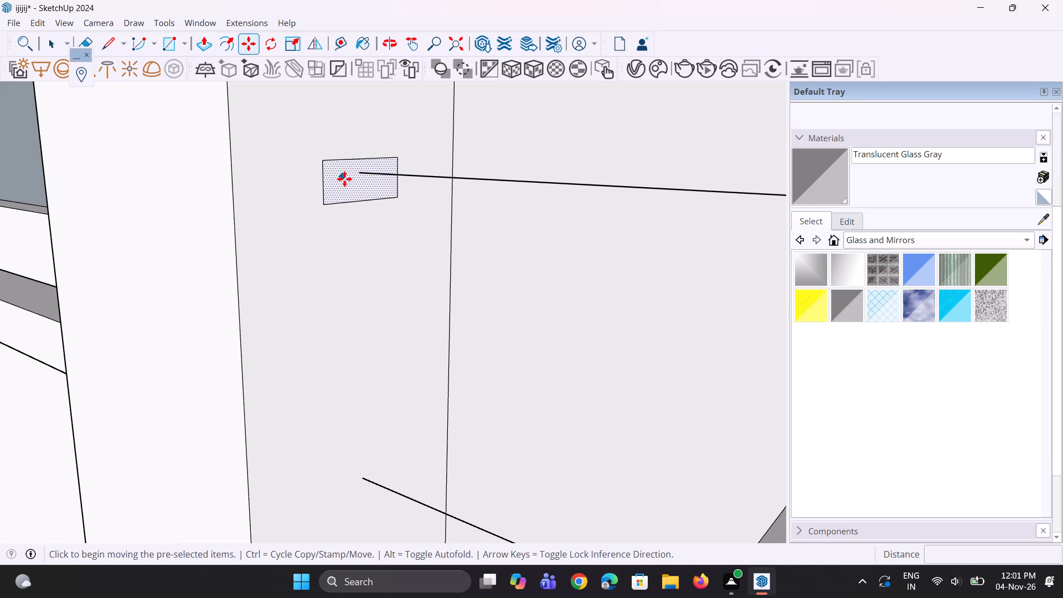
drag(344, 179, 345, 184)
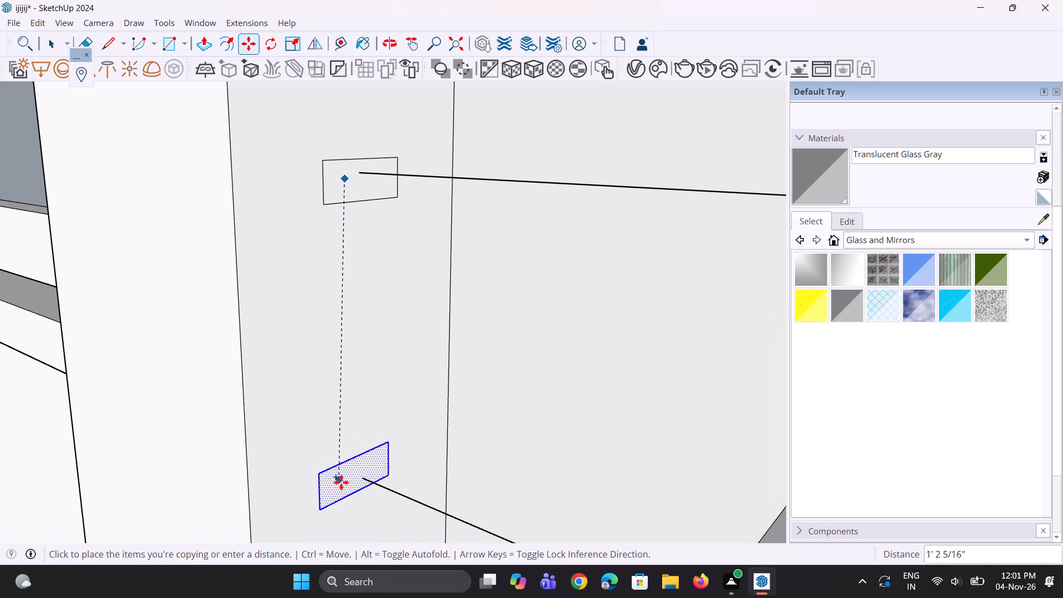
click(344, 484)
Copy the profile about 6 11/16" down from its lower corner to the third railing line's end.
scroll(347, 300, down, 9)
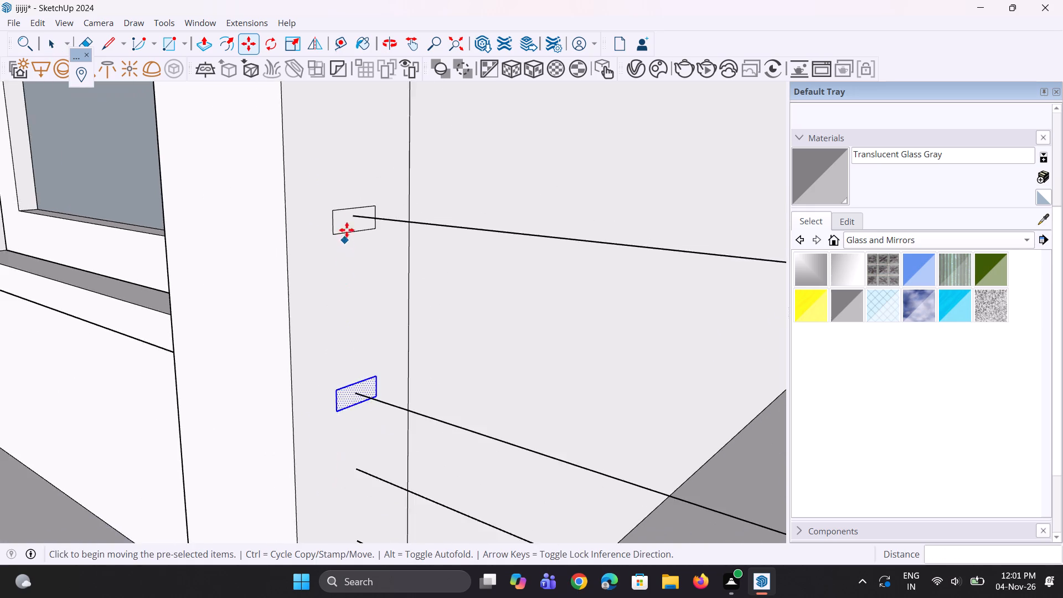
scroll(347, 230, down, 8)
scroll(360, 395, up, 6)
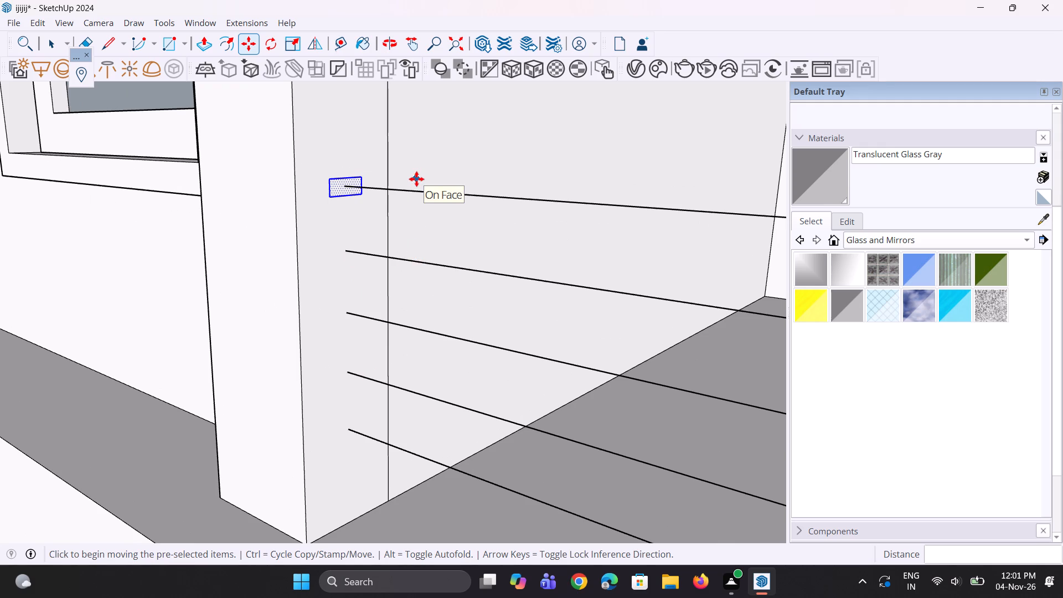
scroll(352, 171, up, 3)
ctrl+scroll(328, 217, up, 2)
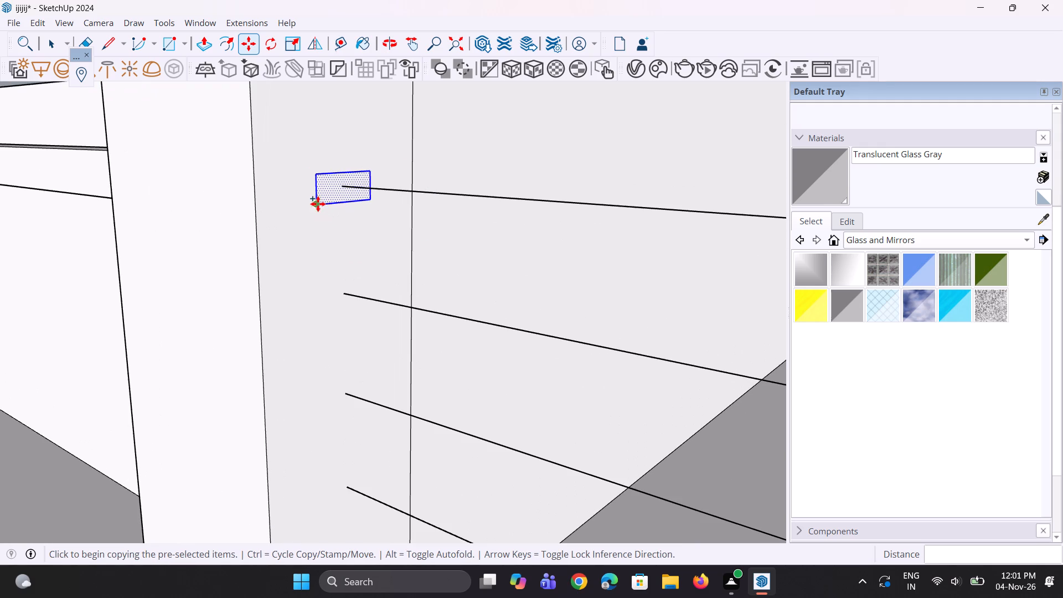
click(318, 204)
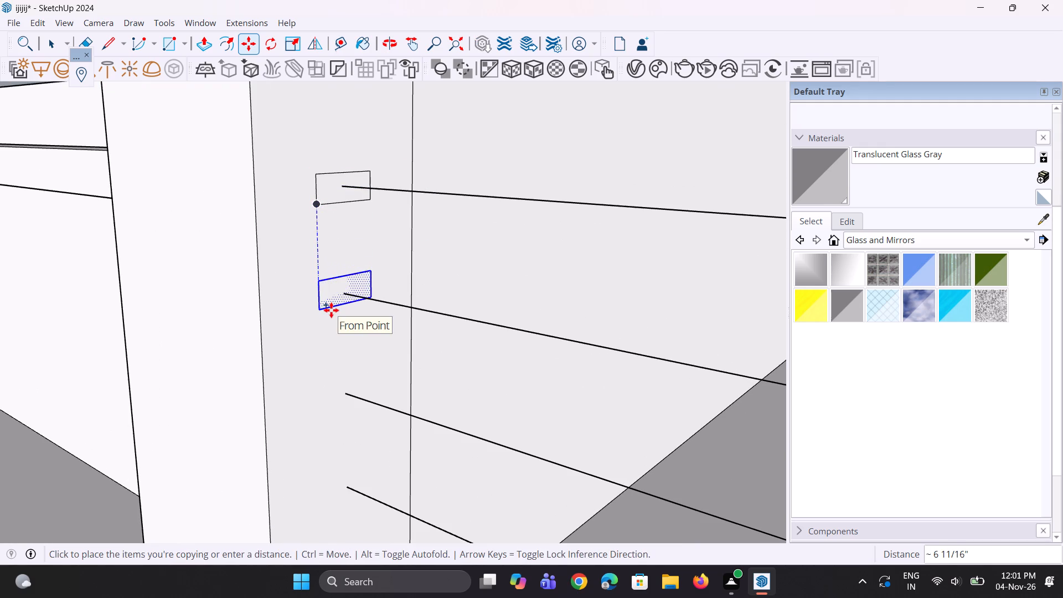
click(331, 310)
Copy the profile 7" down from the third to the fourth railing line's end.
scroll(290, 205, down, 9)
scroll(295, 255, up, 6)
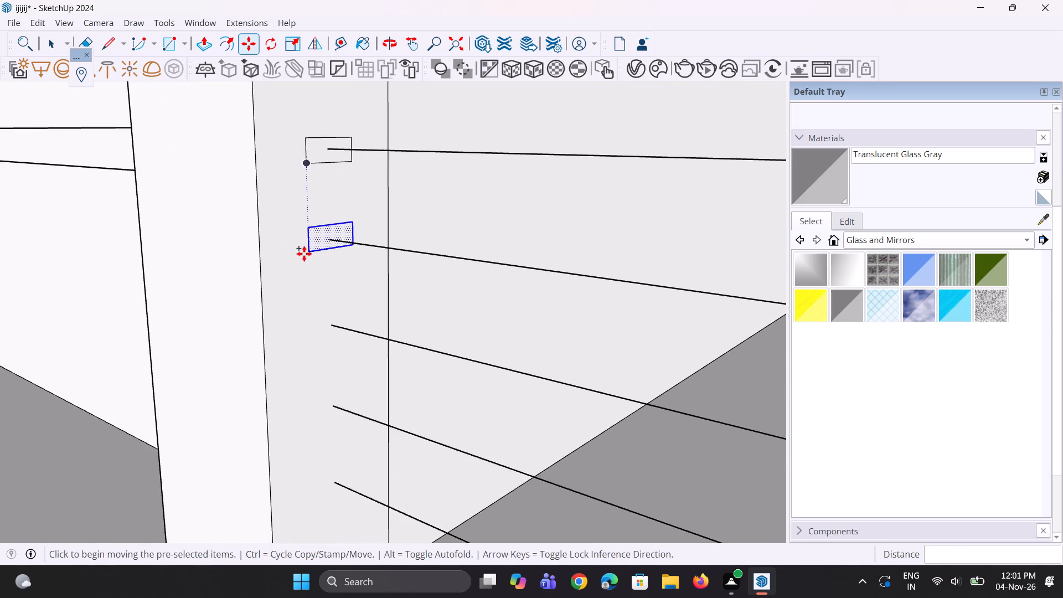
scroll(304, 254, up, 1)
click(312, 251)
click(314, 343)
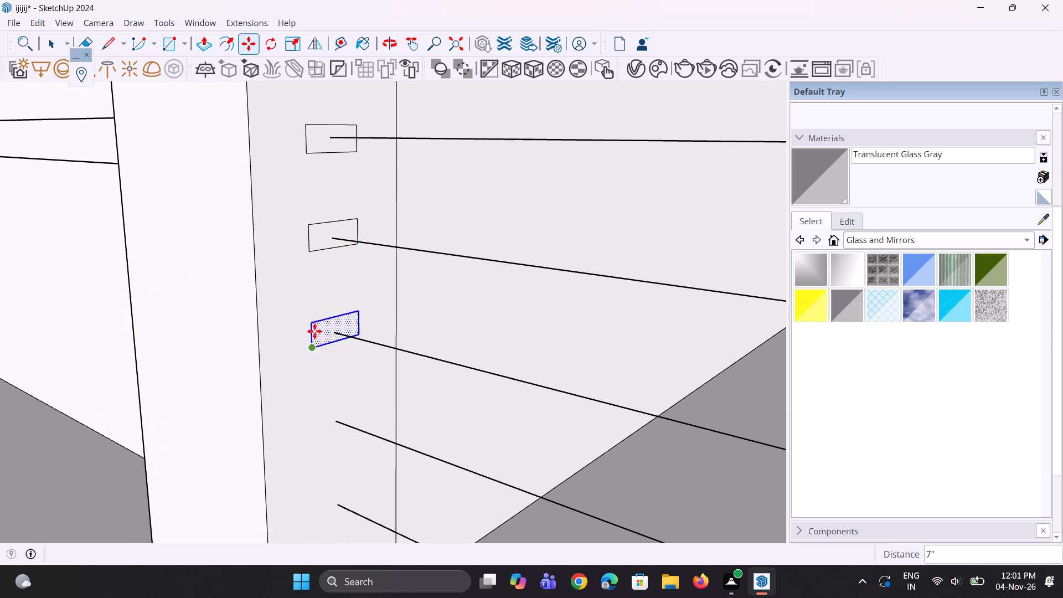
Copy the profile 7" down from the fourth to the fifth railing line's end.
scroll(309, 255, down, 9)
scroll(301, 275, up, 8)
click(317, 288)
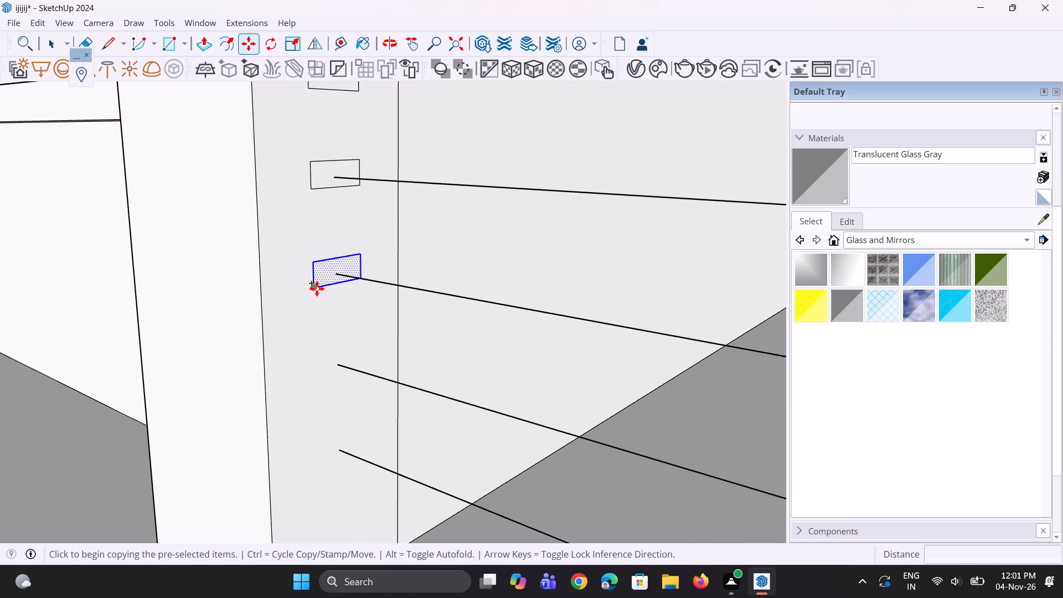
click(322, 384)
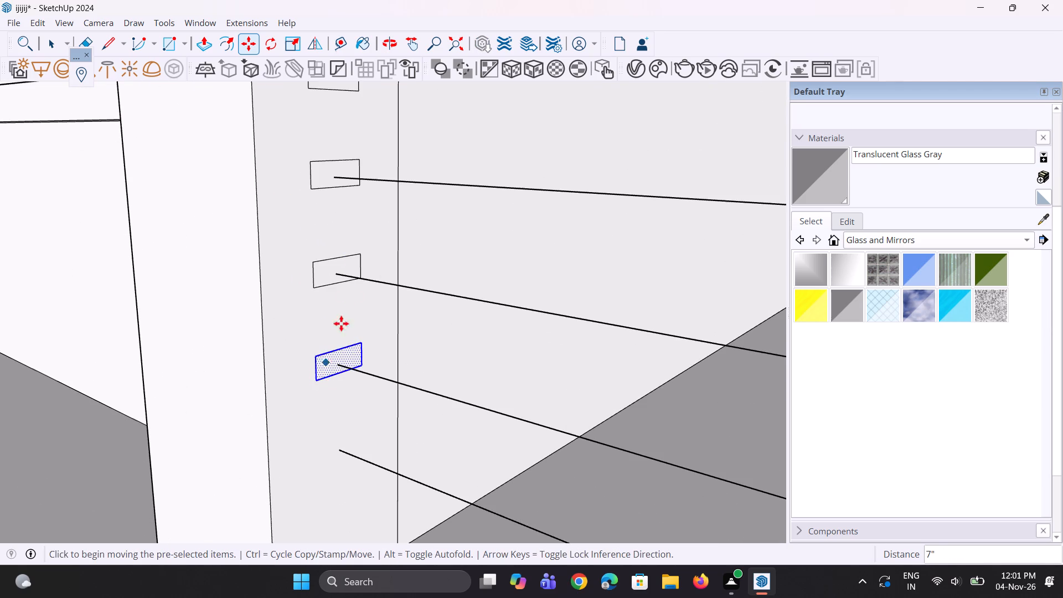
Copy the profile straight down from the fifth to the sixth, lowest railing line's end.
scroll(355, 251, down, 8)
scroll(349, 330, up, 12)
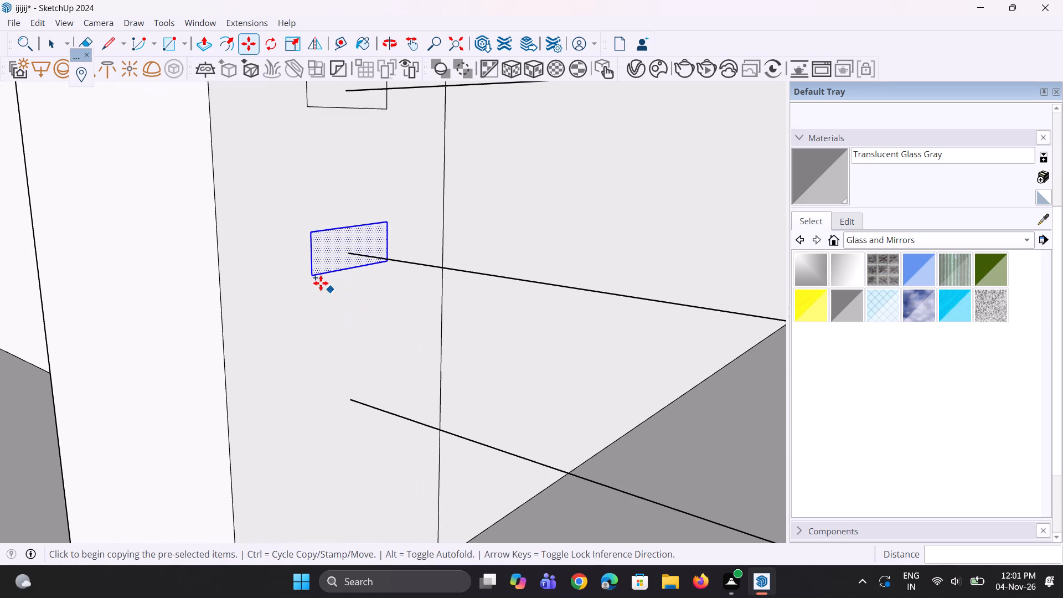
click(313, 275)
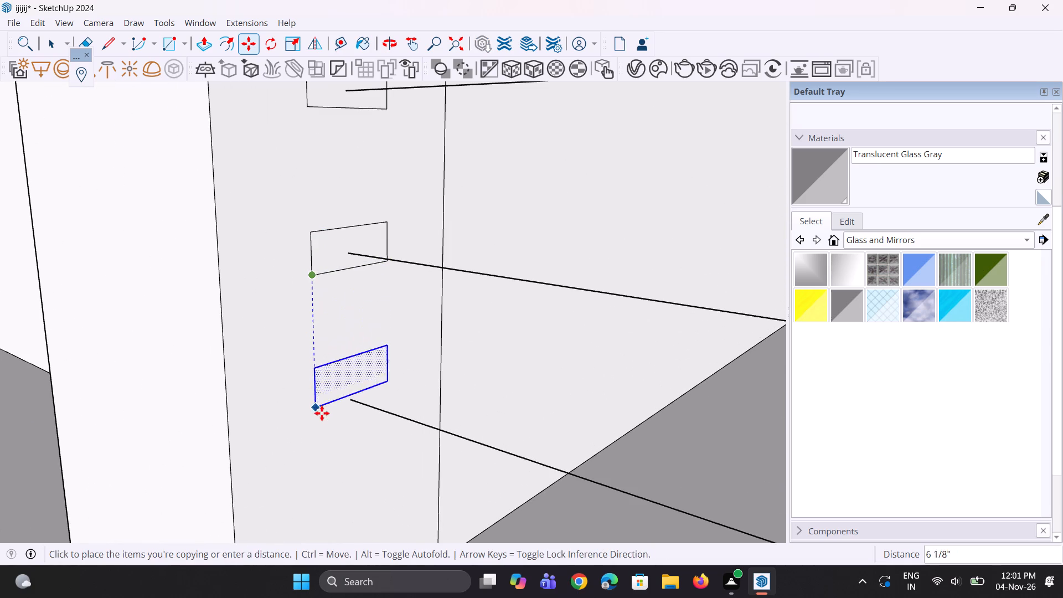
click(321, 434)
Copy the lowest profile about 16' 11/16" up to the end of the second balcony's lowest railing line.
scroll(322, 436, down, 16)
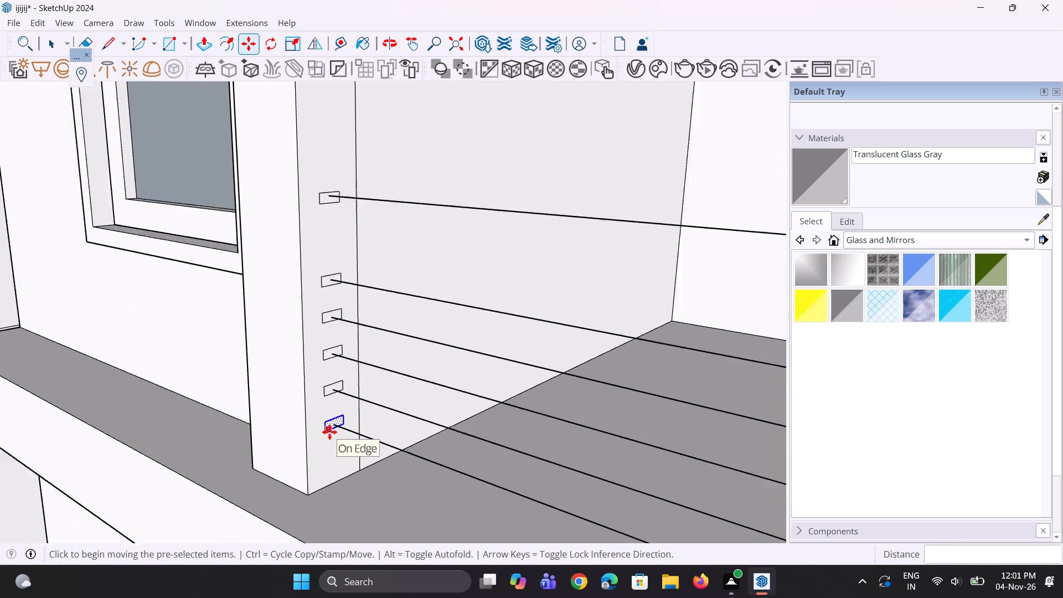
scroll(329, 432, down, 1)
click(329, 431)
scroll(336, 399, down, 15)
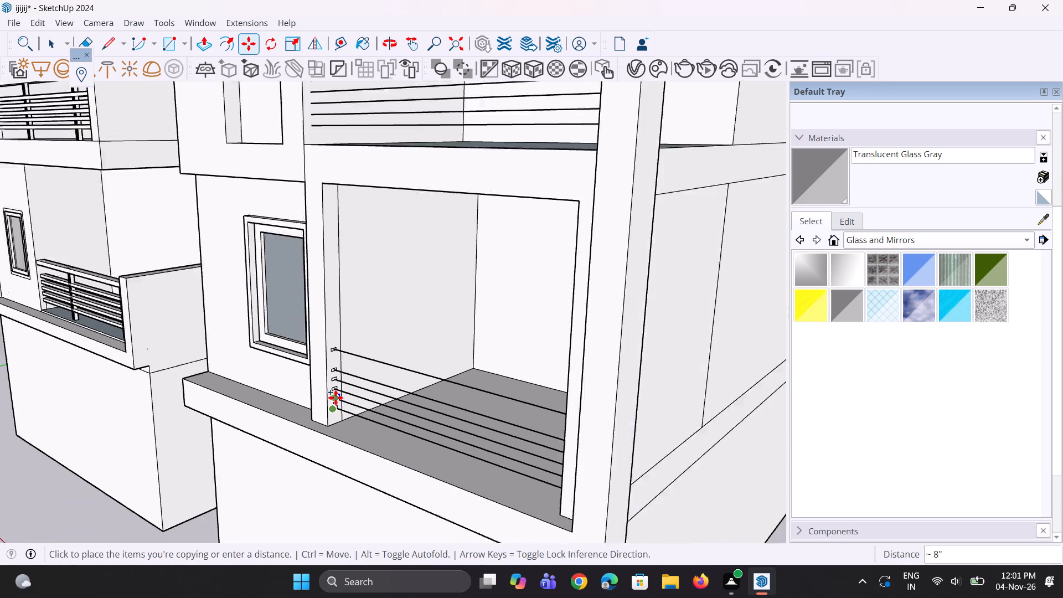
scroll(336, 398, down, 1)
scroll(313, 216, up, 13)
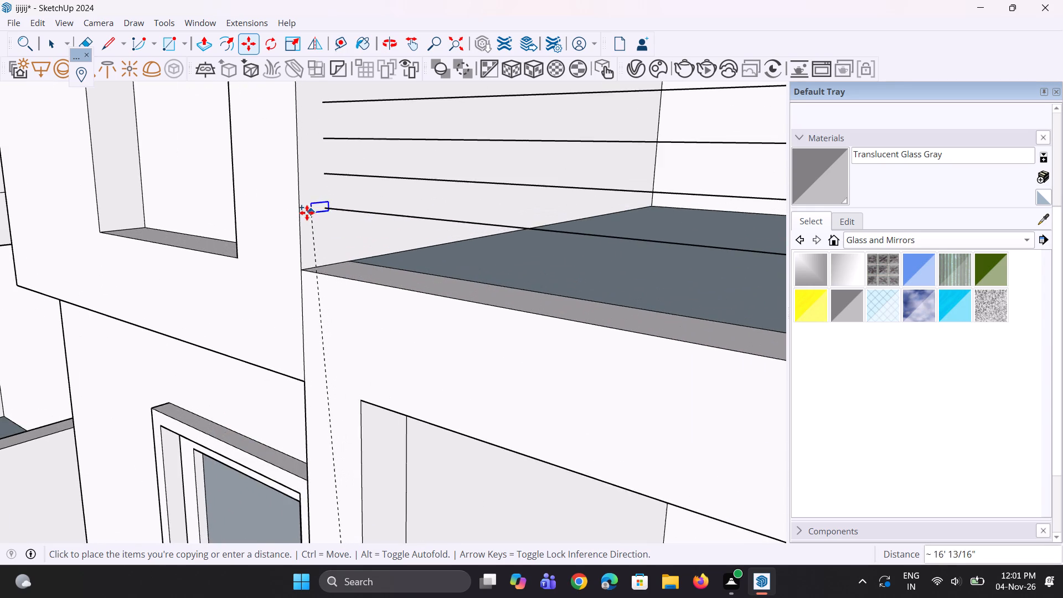
scroll(307, 213, up, 5)
click(318, 213)
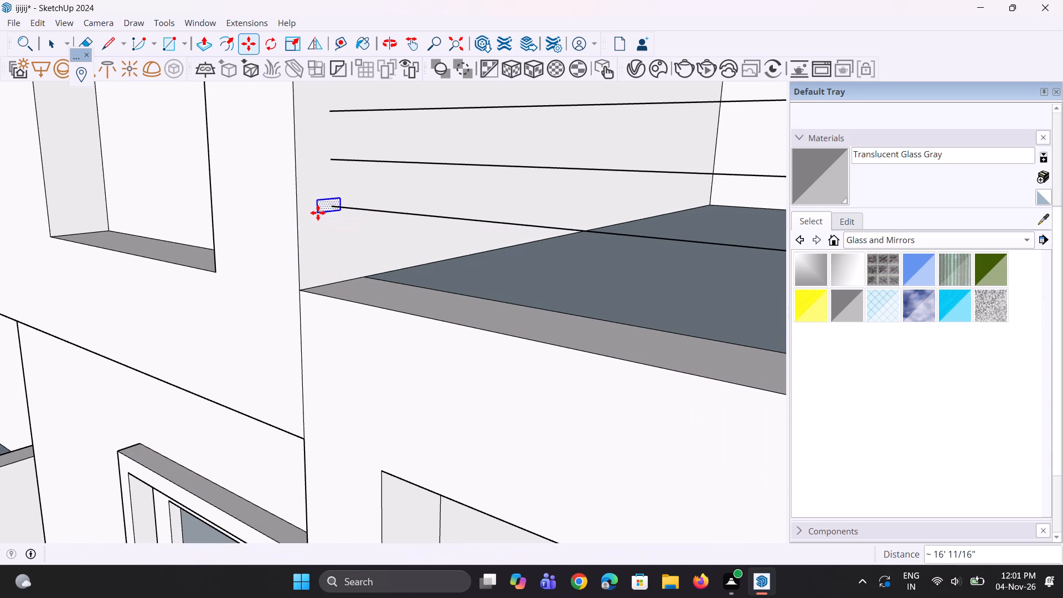
Copy the second balcony's profile about 15' 11 15/16" up to the end of the third balcony's lowest railing line.
scroll(317, 216, up, 8)
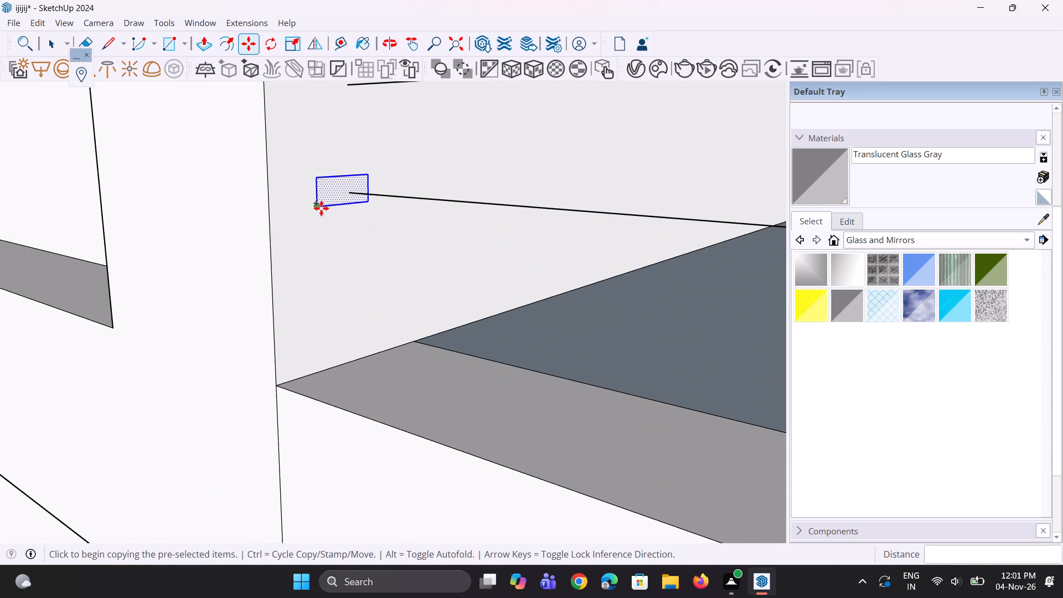
click(321, 208)
scroll(329, 188, down, 4)
scroll(324, 230, down, 18)
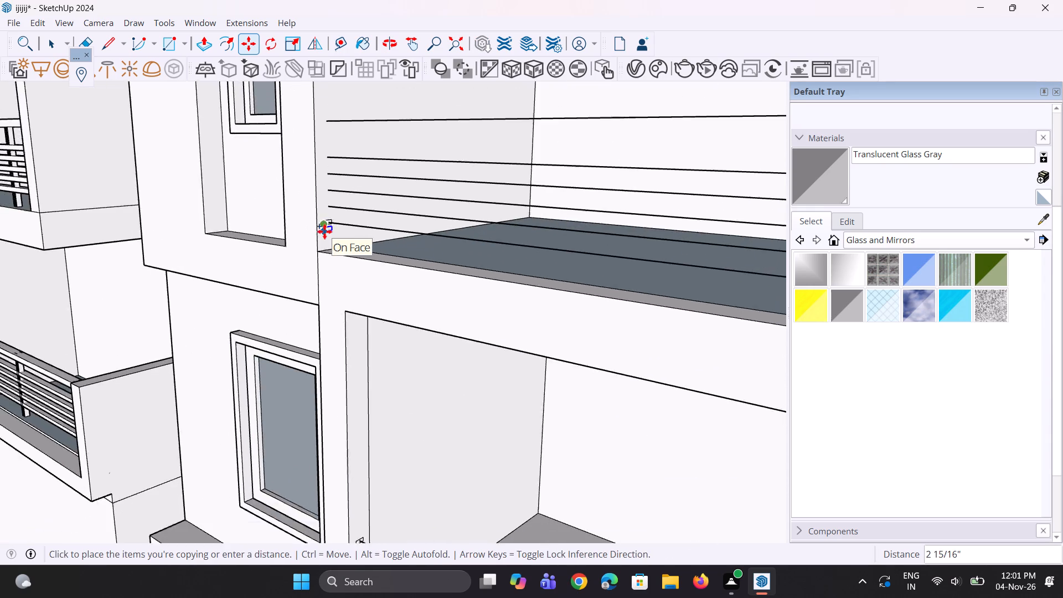
scroll(324, 231, down, 18)
scroll(328, 140, up, 6)
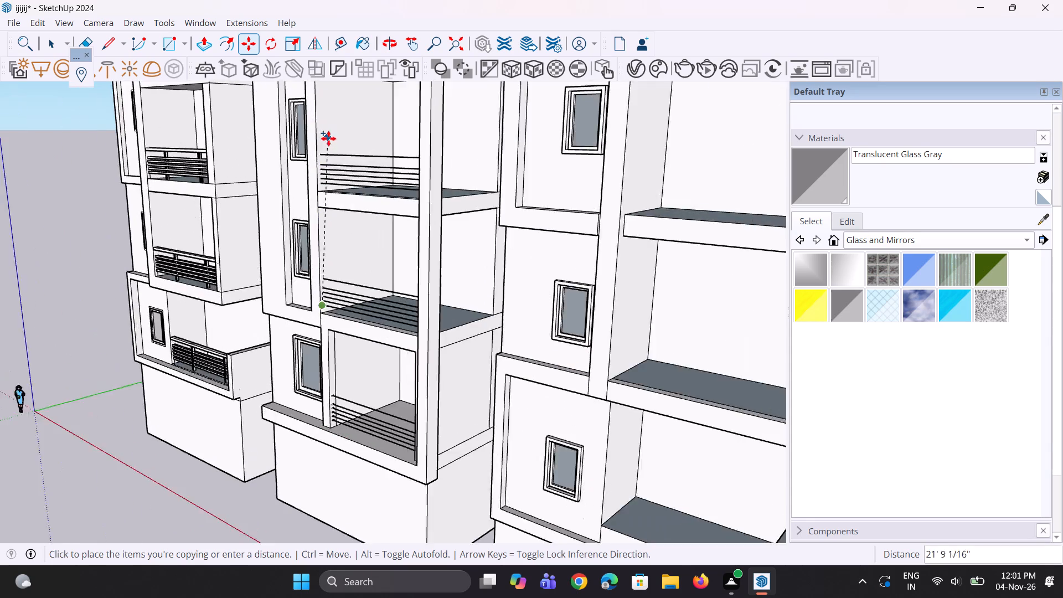
scroll(328, 138, up, 20)
scroll(328, 138, up, 4)
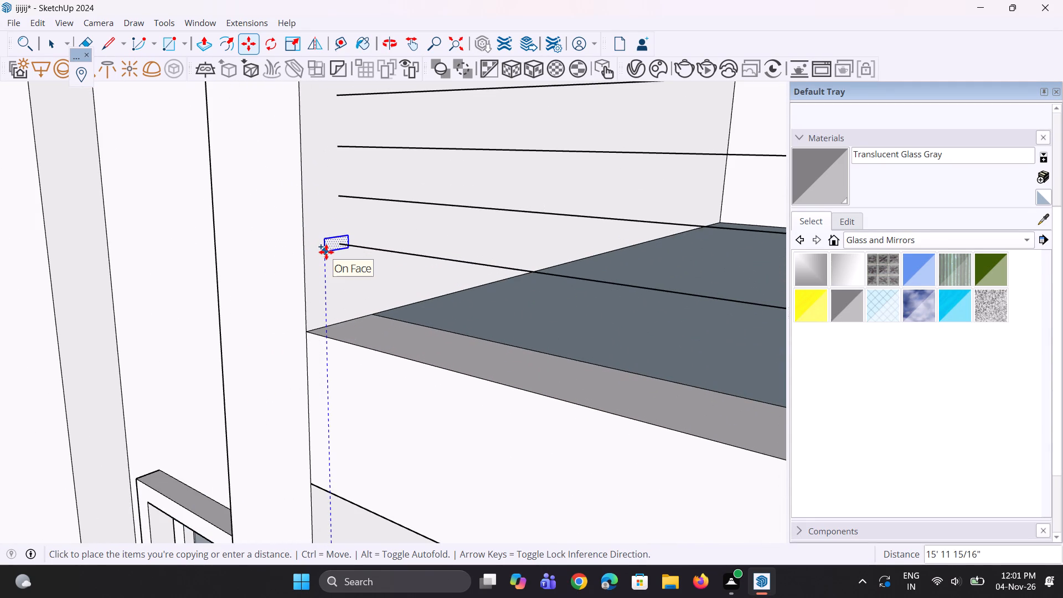
click(326, 252)
Copy the third balcony's profile about 16' 1/4" up to the end of the fourth balcony's lowest railing line.
click(328, 250)
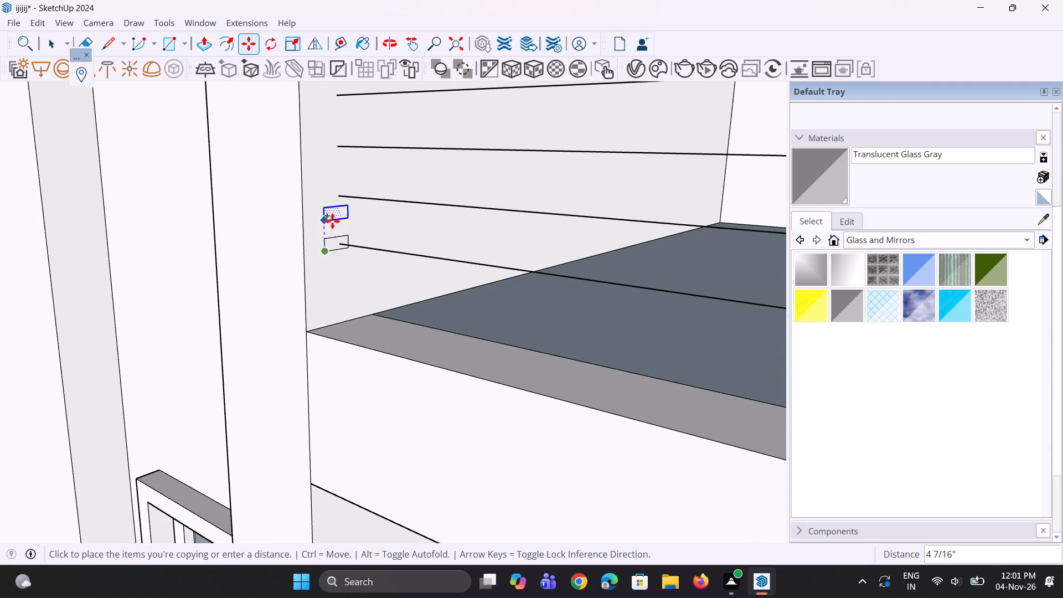
scroll(332, 221, down, 20)
scroll(332, 221, down, 13)
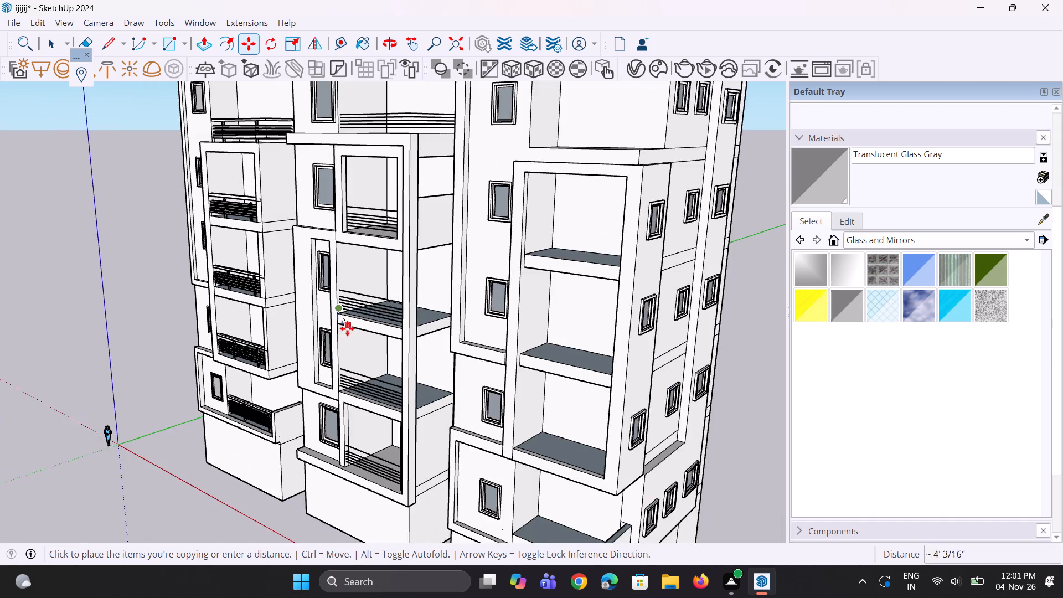
scroll(347, 328, down, 2)
scroll(349, 250, up, 20)
scroll(349, 250, up, 3)
middle_drag(435, 264, 332, 334)
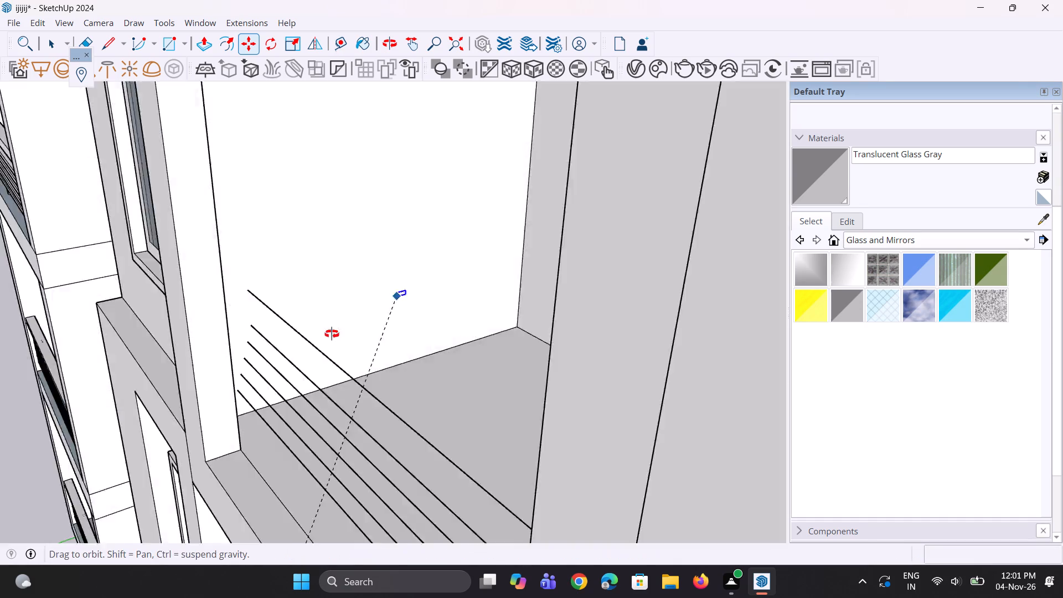
middle_drag(332, 334, 288, 342)
scroll(231, 375, up, 7)
scroll(164, 394, up, 5)
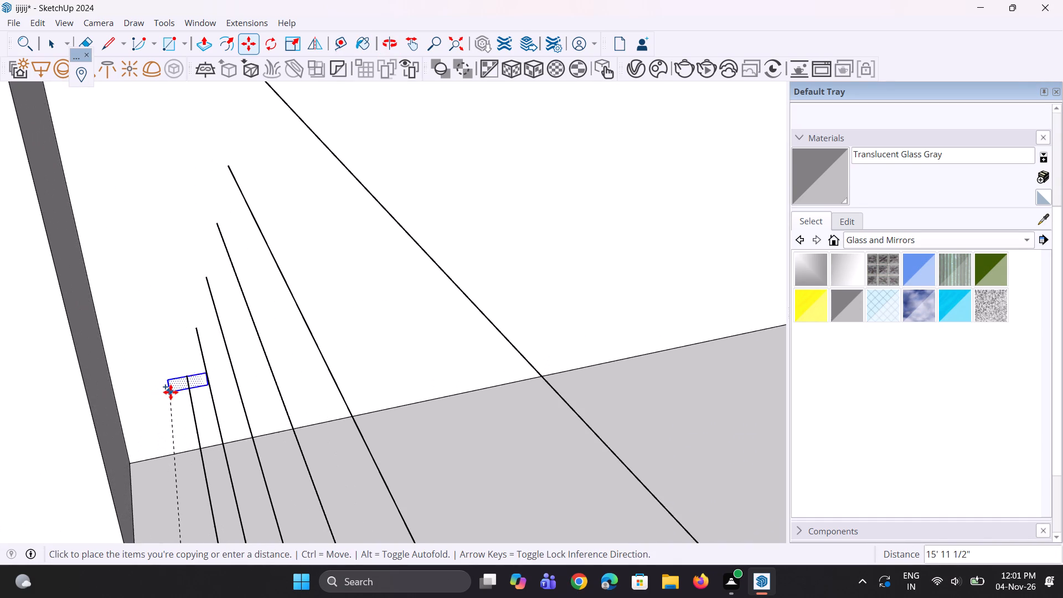
click(171, 388)
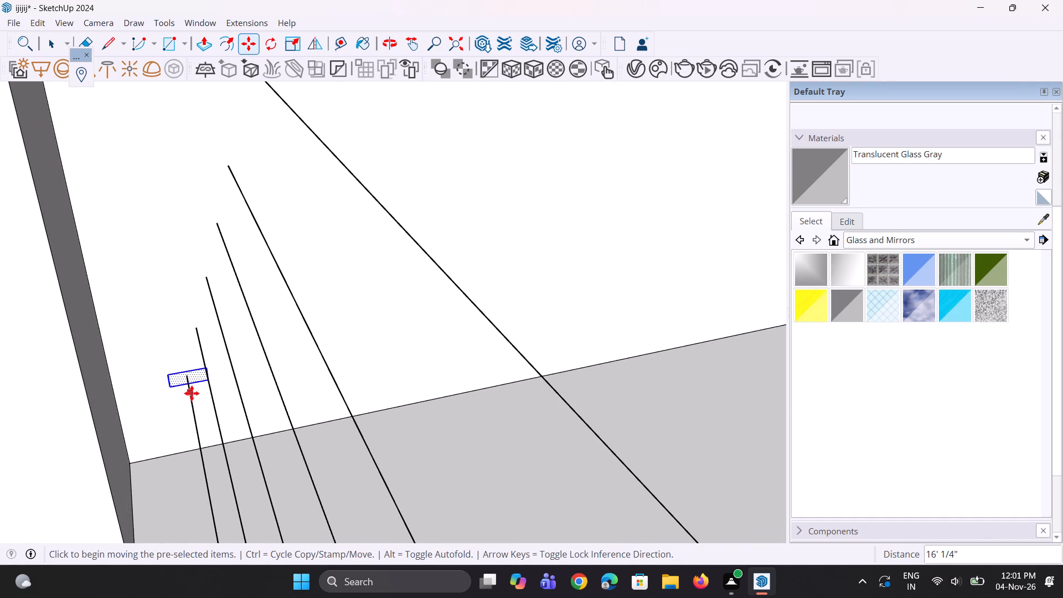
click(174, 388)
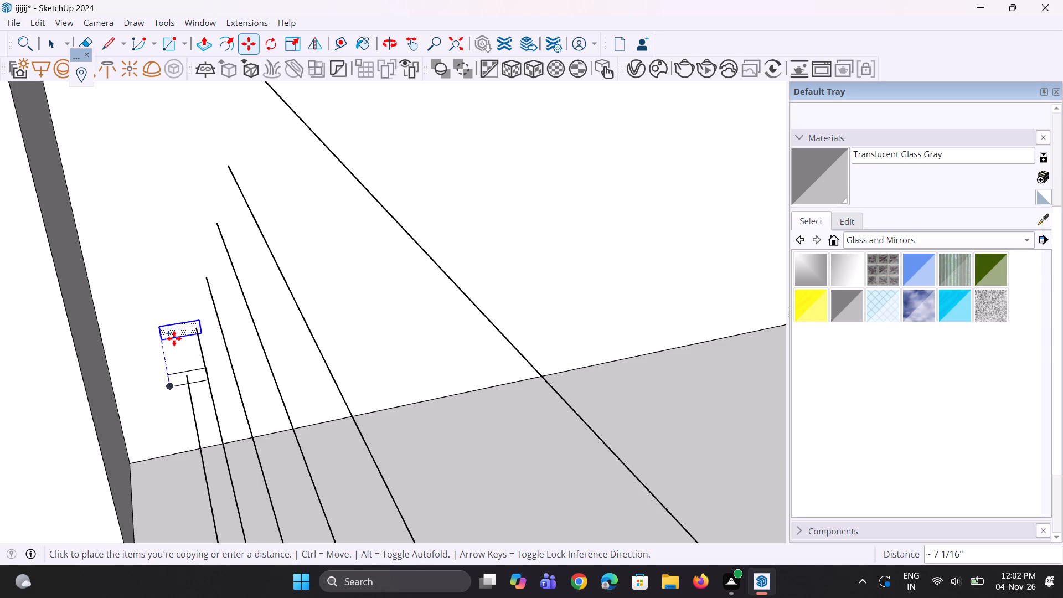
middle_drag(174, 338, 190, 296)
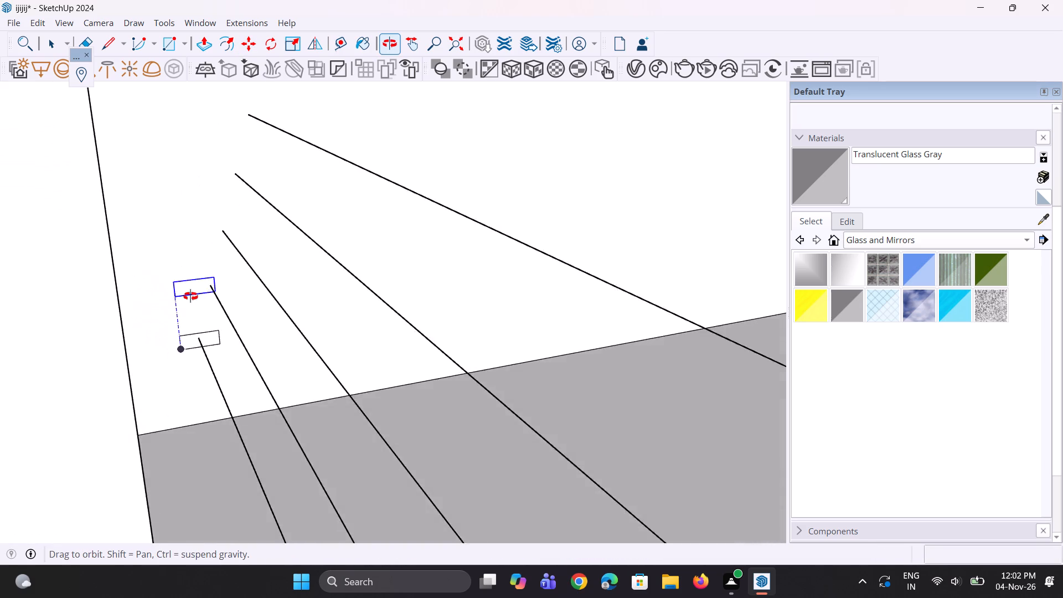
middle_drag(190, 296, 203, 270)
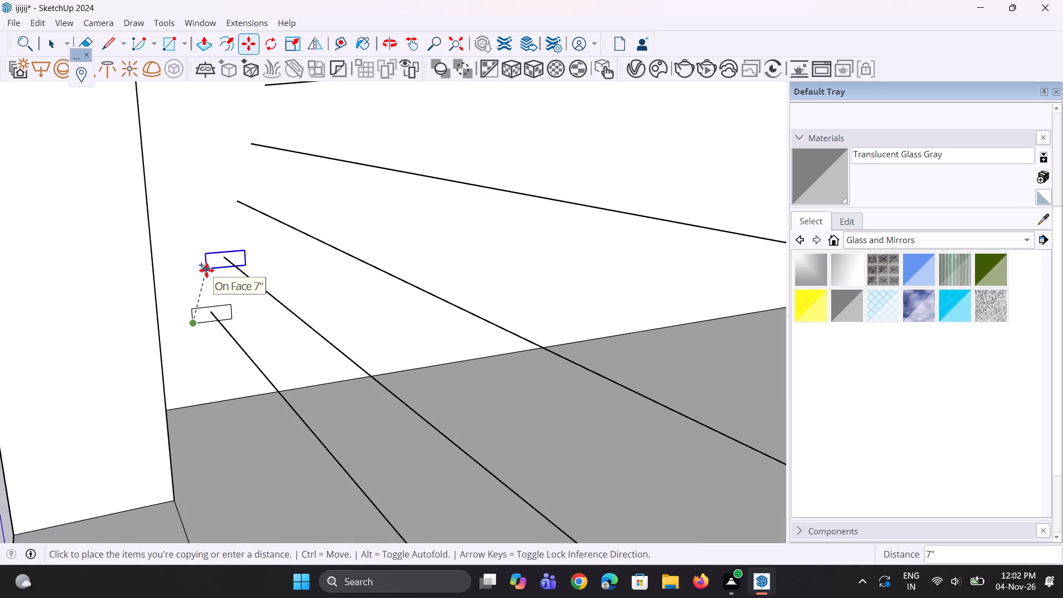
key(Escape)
Erase the second-lowest railing line on the fourth balcony, directly above the line with the profile.
scroll(245, 354, up, 1)
middle_drag(245, 354, 255, 309)
scroll(243, 298, down, 4)
scroll(226, 308, up, 3)
scroll(147, 314, down, 5)
scroll(198, 305, down, 12)
middle_drag(218, 263, 338, 283)
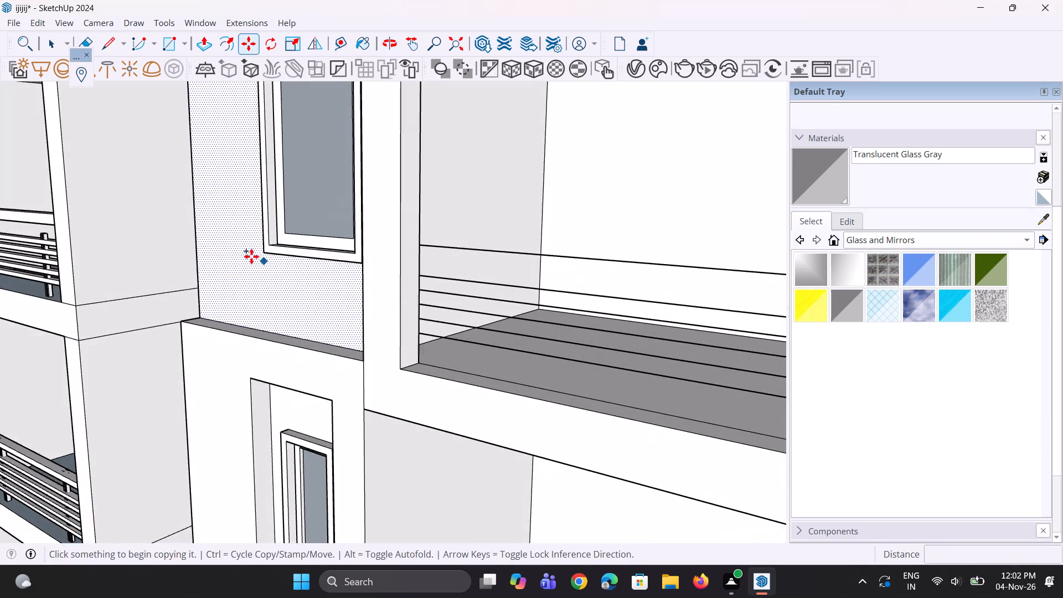
scroll(251, 256, down, 5)
middle_drag(324, 257, 197, 251)
scroll(267, 277, up, 8)
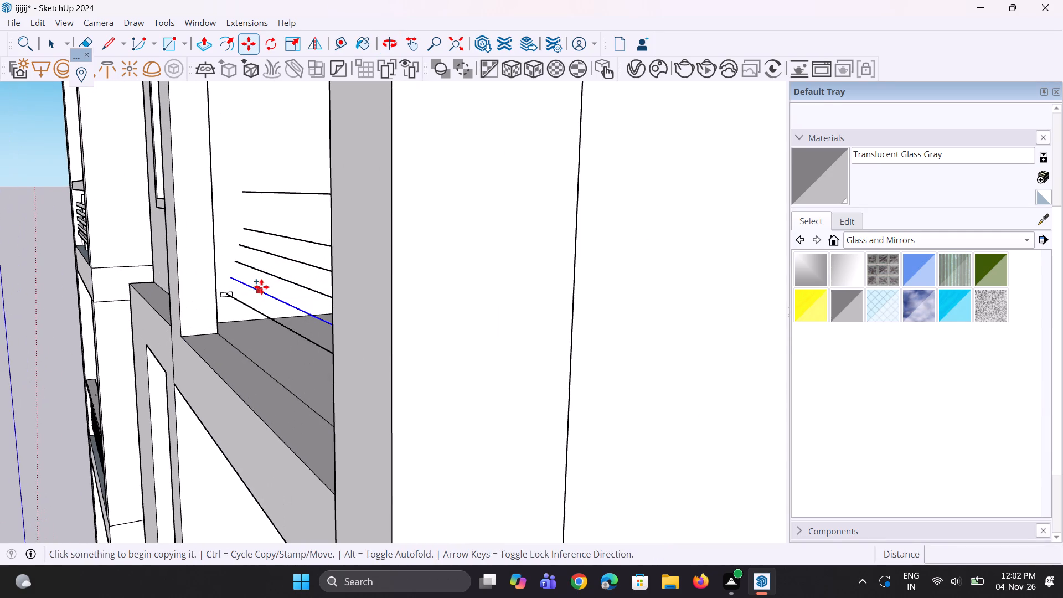
key(space)
middle_drag(256, 293, 381, 318)
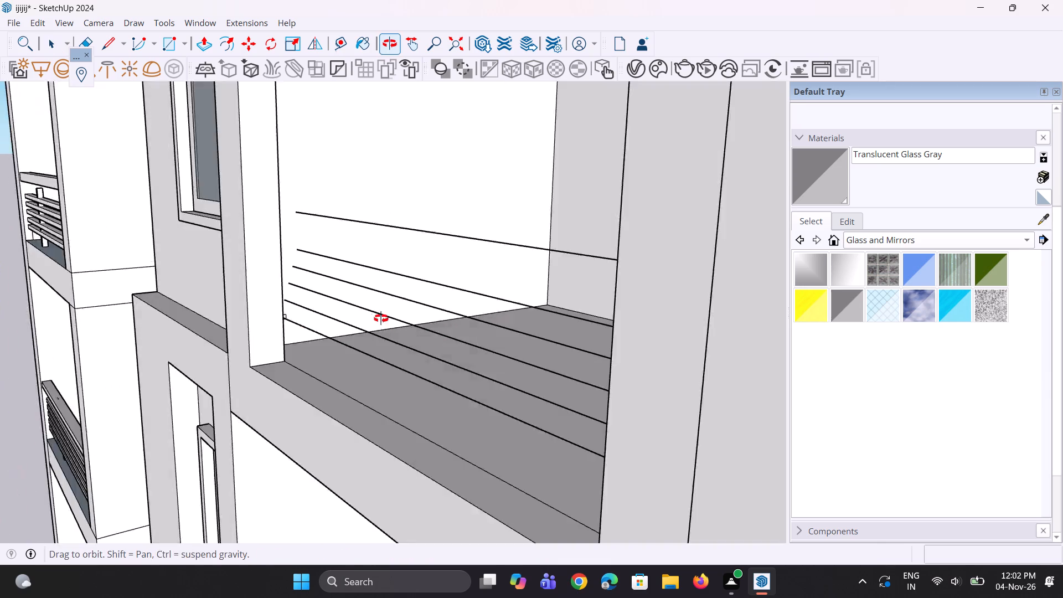
middle_drag(381, 318, 435, 307)
scroll(389, 288, up, 1)
middle_drag(270, 280, 204, 271)
middle_drag(611, 243, 507, 263)
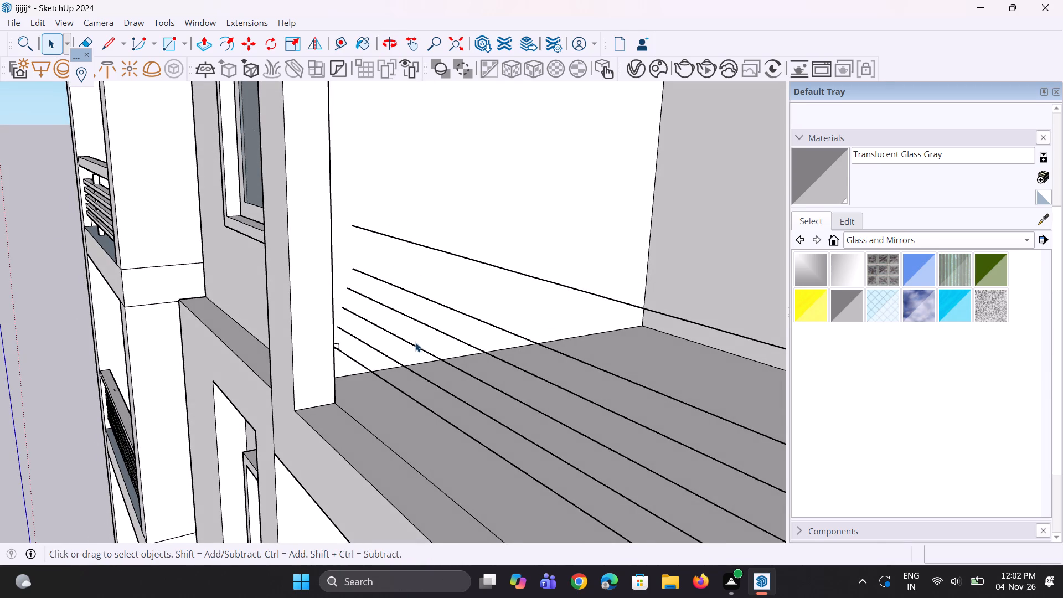
key(e)
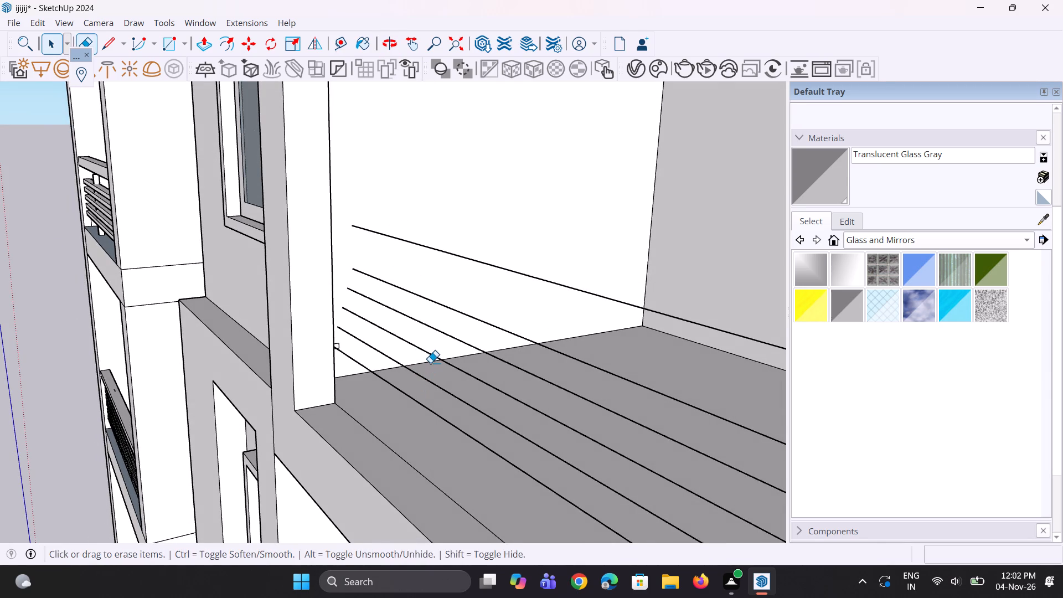
click(430, 380)
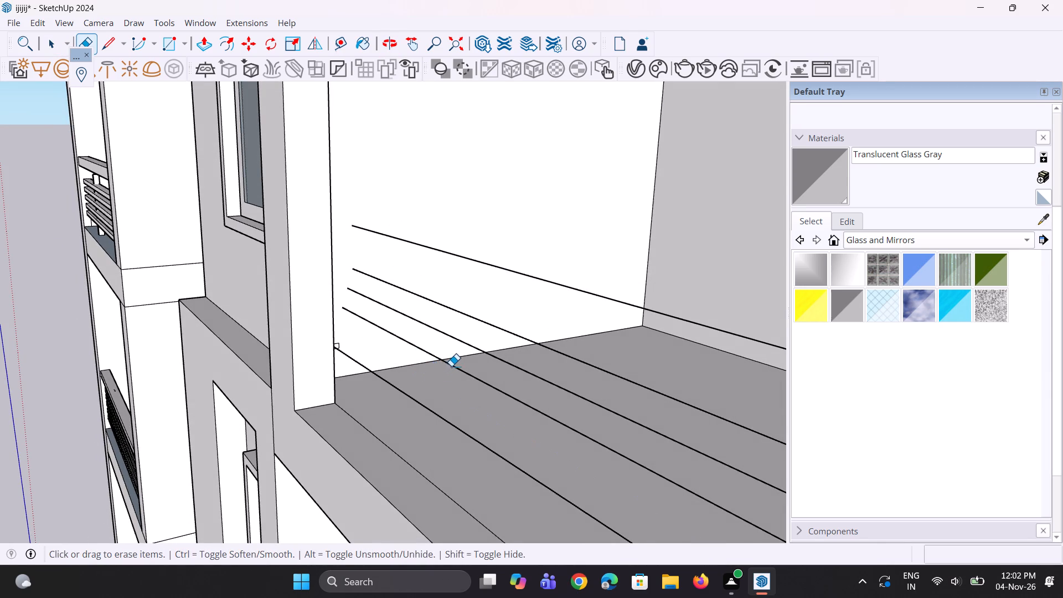
Erase the four remaining railing lines above the lowest one on the fourth balcony.
click(451, 366)
click(469, 346)
click(487, 323)
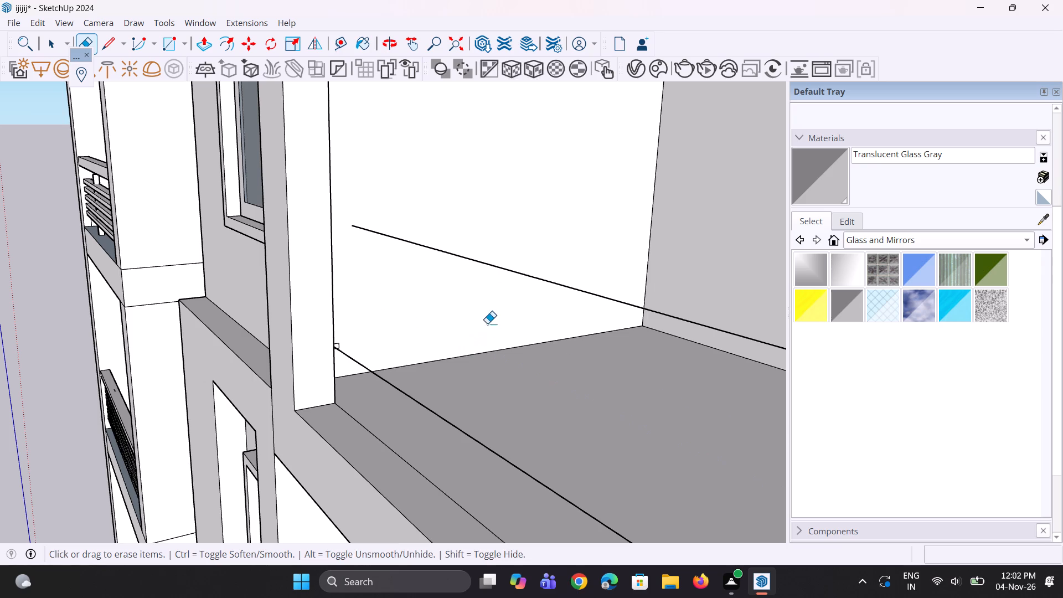
click(496, 269)
Copy the fourth balcony's lowest railing line upward at 7" spacing as an array of four copies.
middle_drag(438, 283, 417, 290)
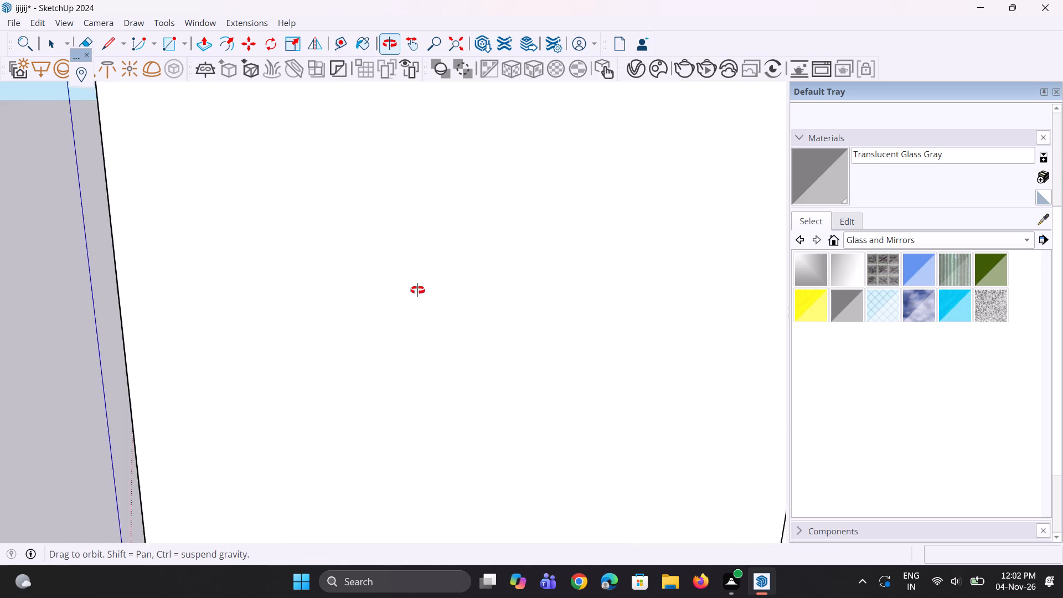
middle_drag(417, 290, 455, 279)
scroll(426, 347, up, 5)
middle_drag(391, 355, 333, 357)
key(space)
key(space)
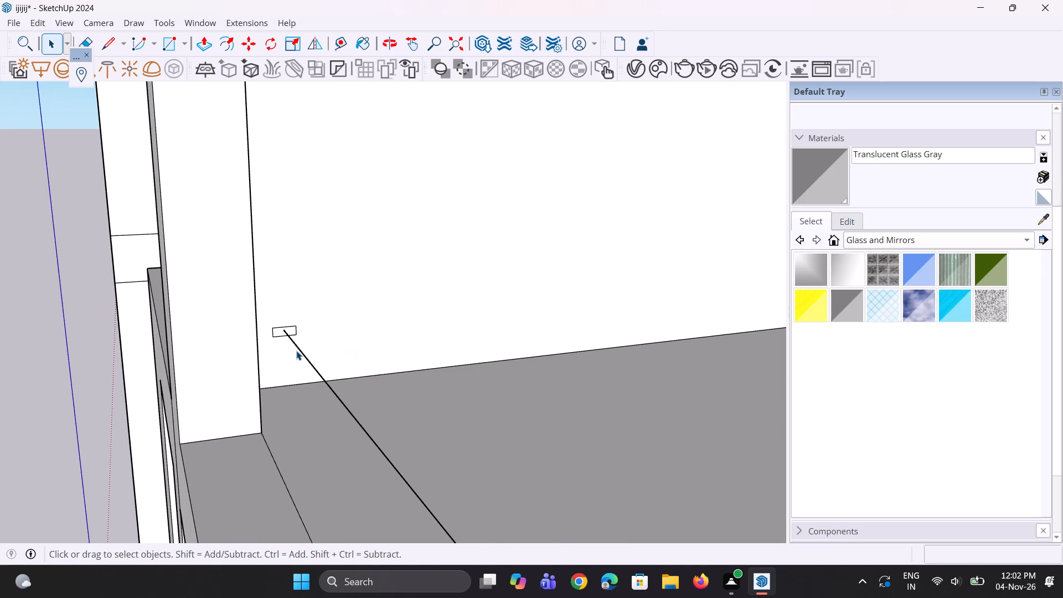
click(296, 348)
scroll(261, 330, up, 5)
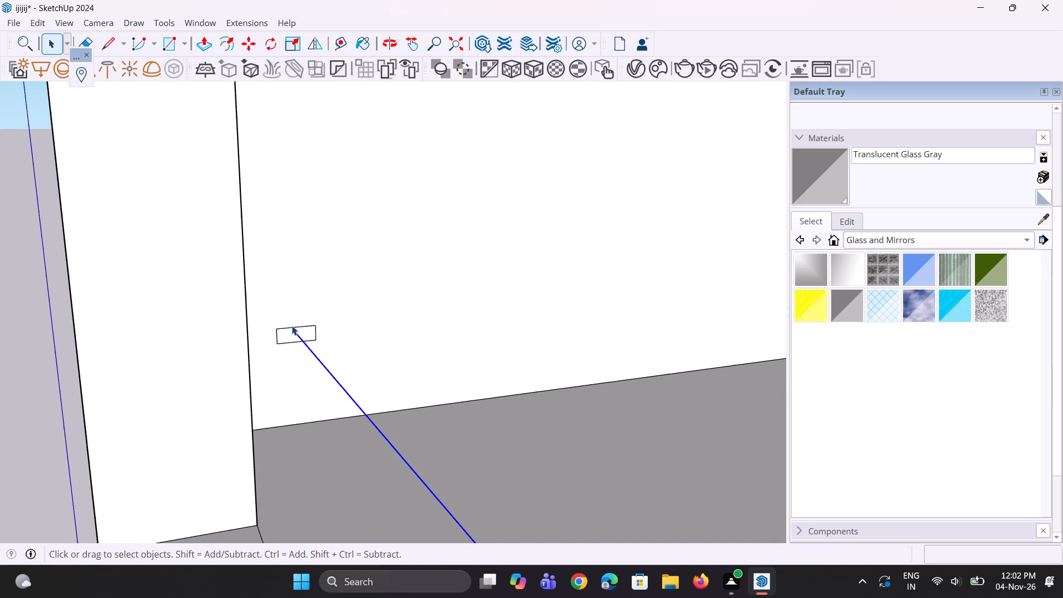
key(m)
scroll(297, 334, up, 5)
click(296, 330)
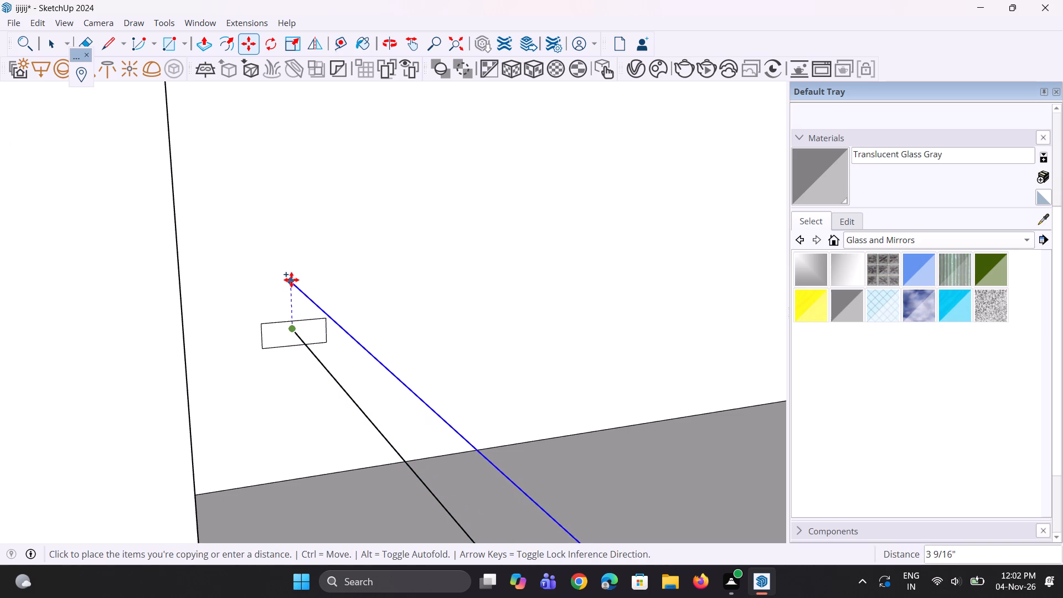
key(7)
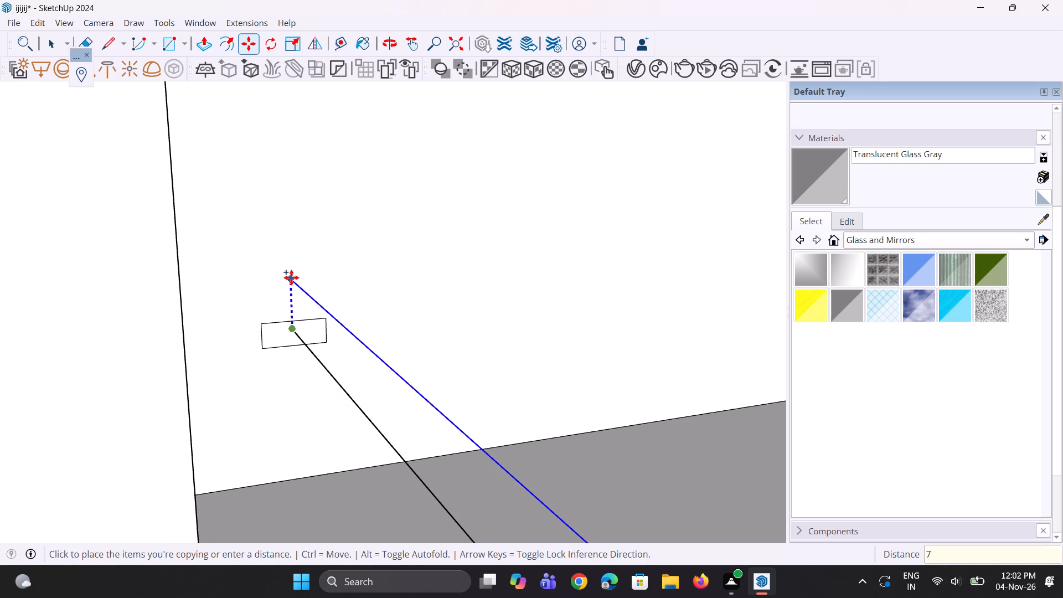
key(shift+quotedbl)
key(Return)
key(asterisk)
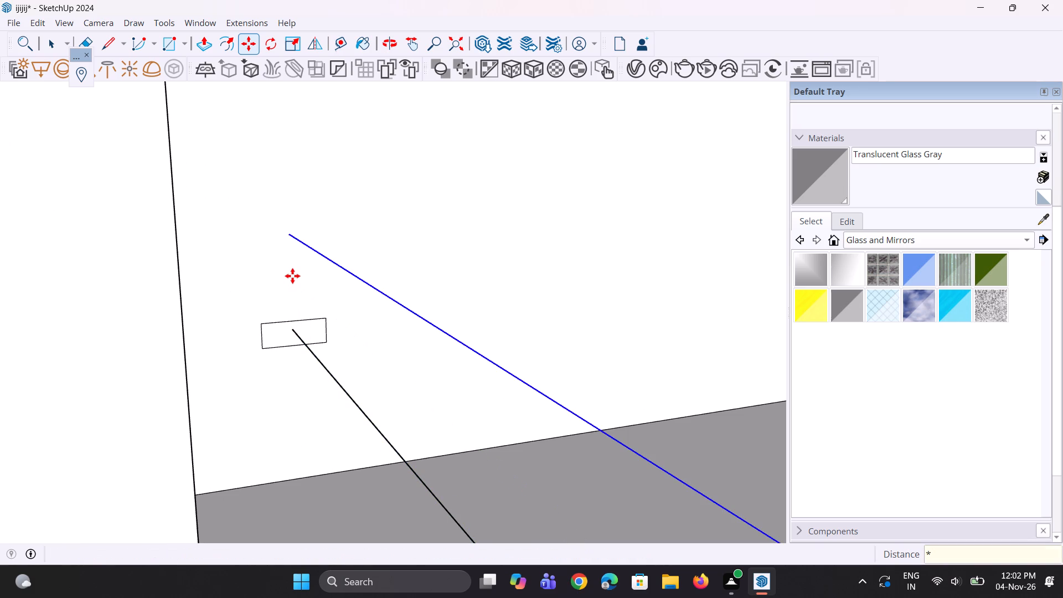
key(4)
key(Return)
Copy the fourth balcony's uppermost railing line 1'3" upward for the top rail.
scroll(305, 314, down, 12)
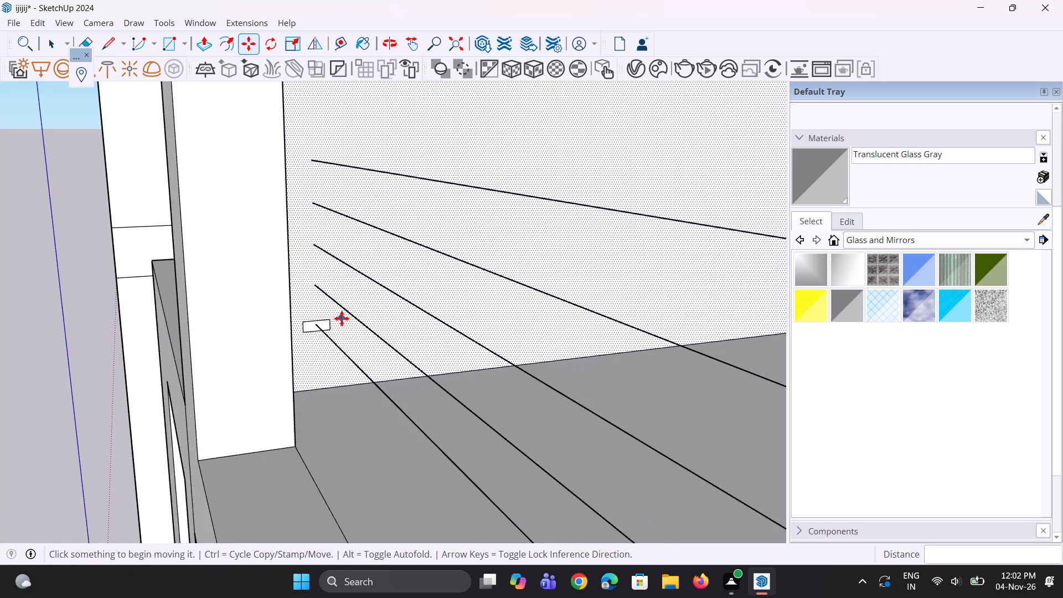
scroll(342, 318, down, 7)
middle_drag(356, 301, 355, 269)
scroll(334, 289, up, 4)
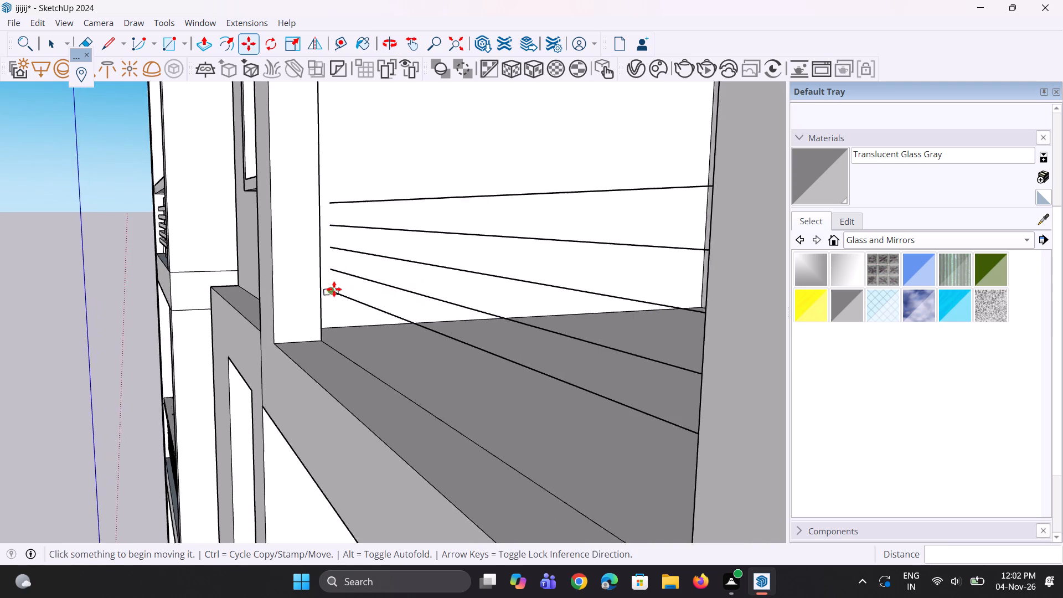
scroll(334, 289, up, 2)
scroll(340, 333, down, 4)
key(space)
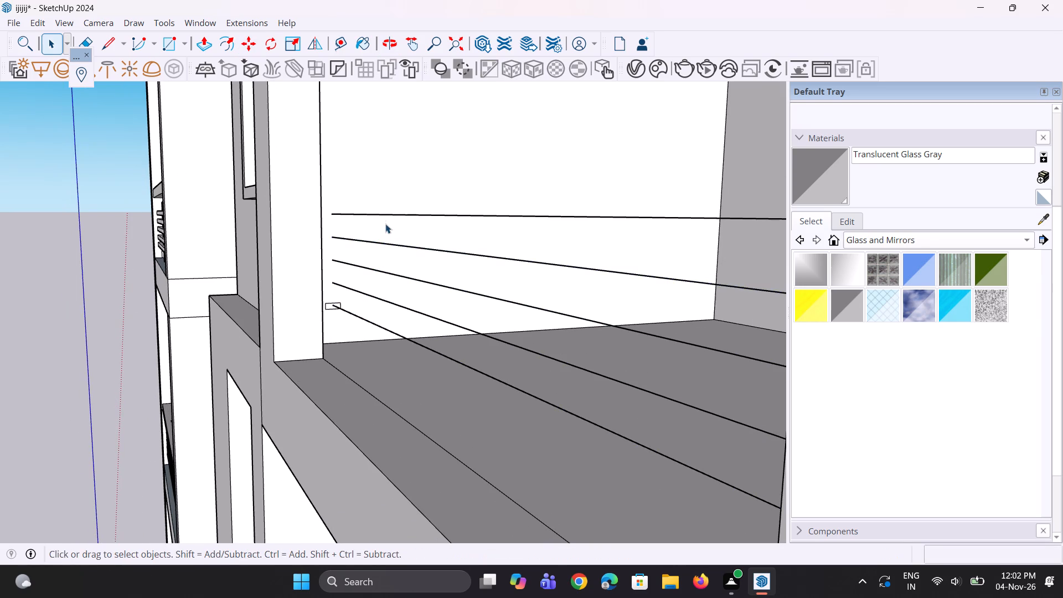
click(380, 213)
click(345, 217)
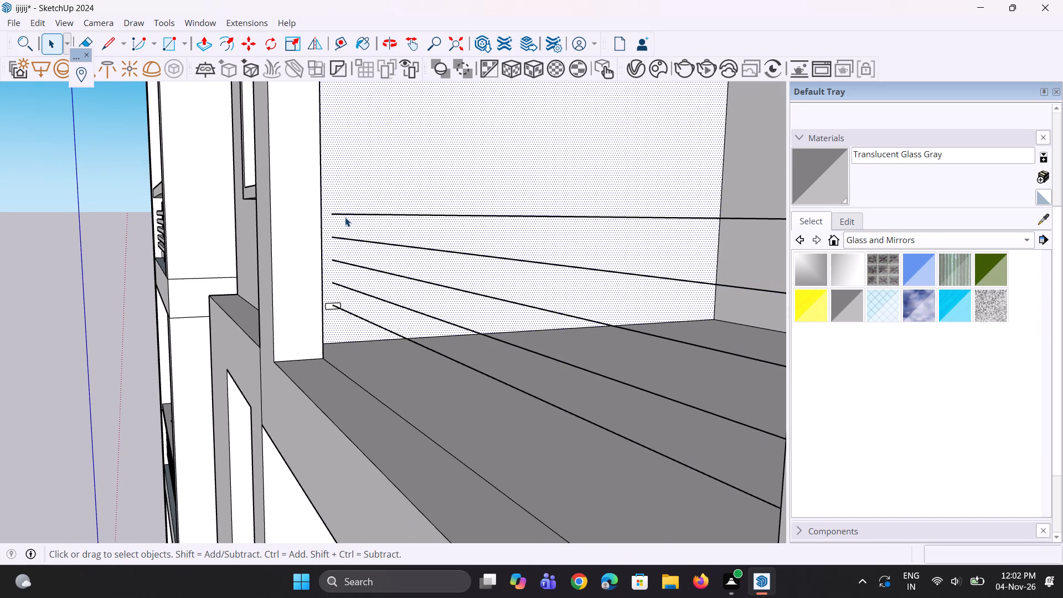
scroll(344, 214, up, 3)
click(343, 214)
scroll(332, 215, up, 3)
key(m)
scroll(332, 215, up, 3)
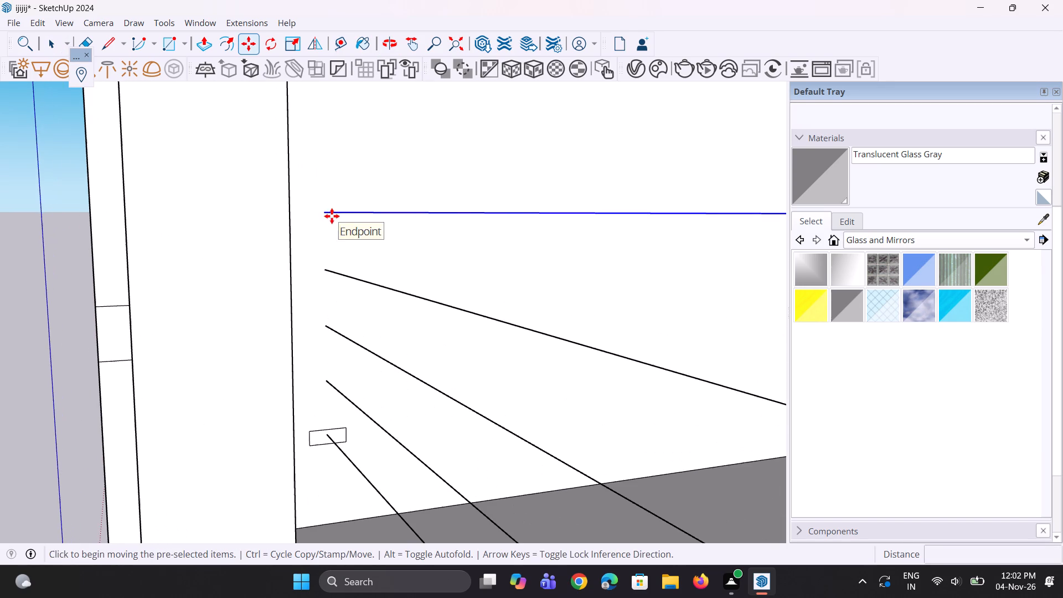
click(327, 213)
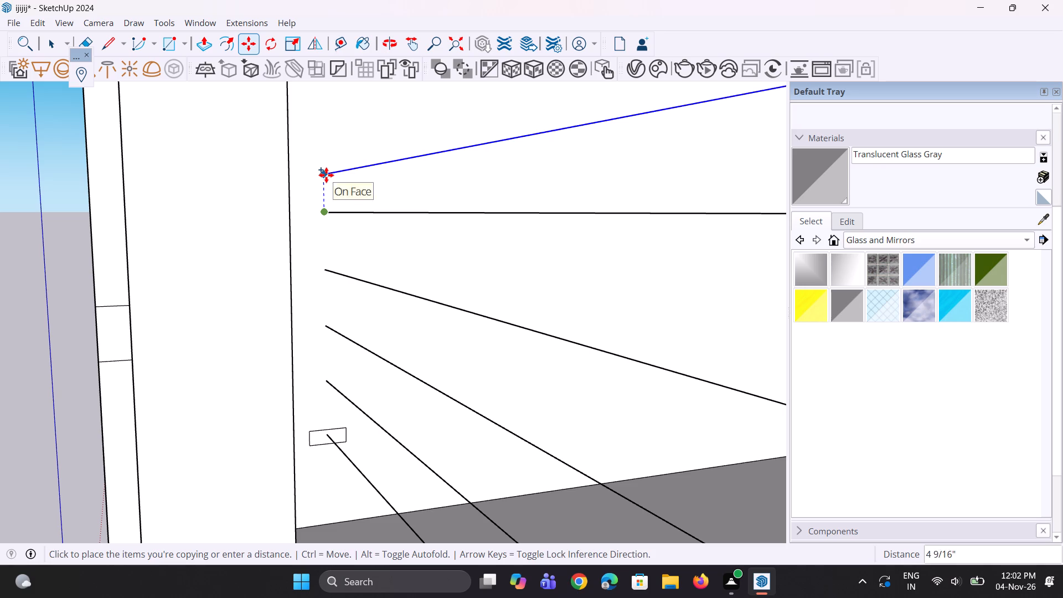
text(1'3")
key(Return)
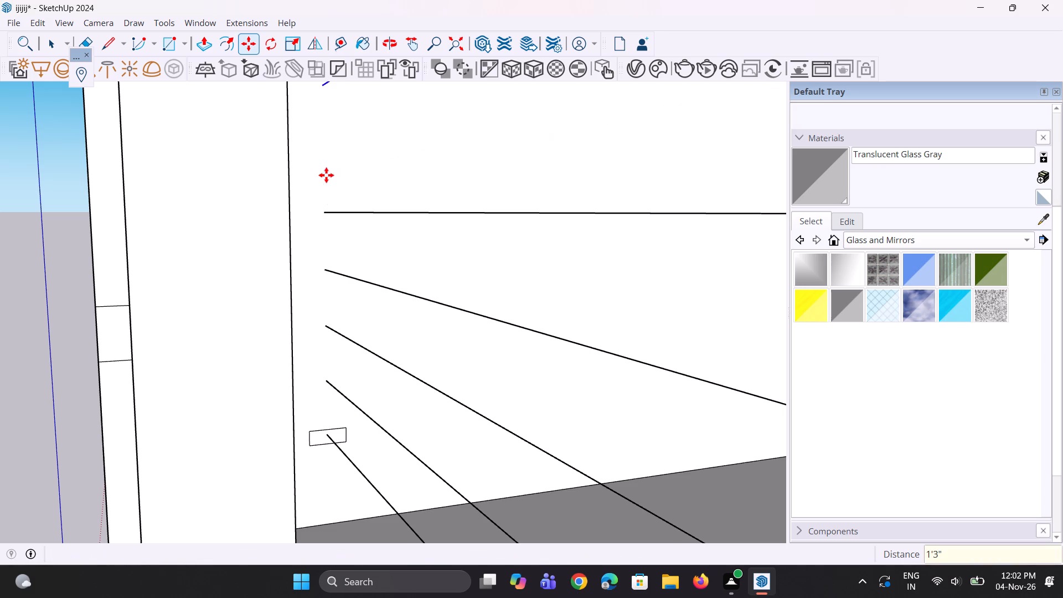
Copy the lowest rectangular profile onto the ends of the fourth balcony's second and third railing lines, about 7" apart.
scroll(344, 271, down, 4)
key(space)
scroll(345, 271, down, 4)
key(space)
scroll(347, 338, up, 8)
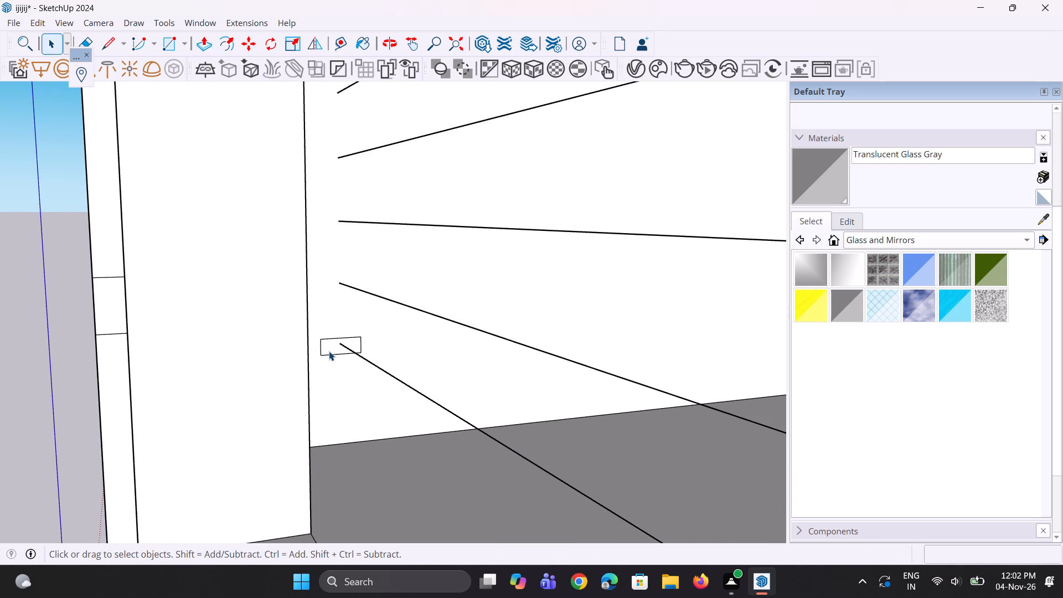
click(329, 349)
scroll(328, 349, up, 5)
key(m)
scroll(328, 349, up, 3)
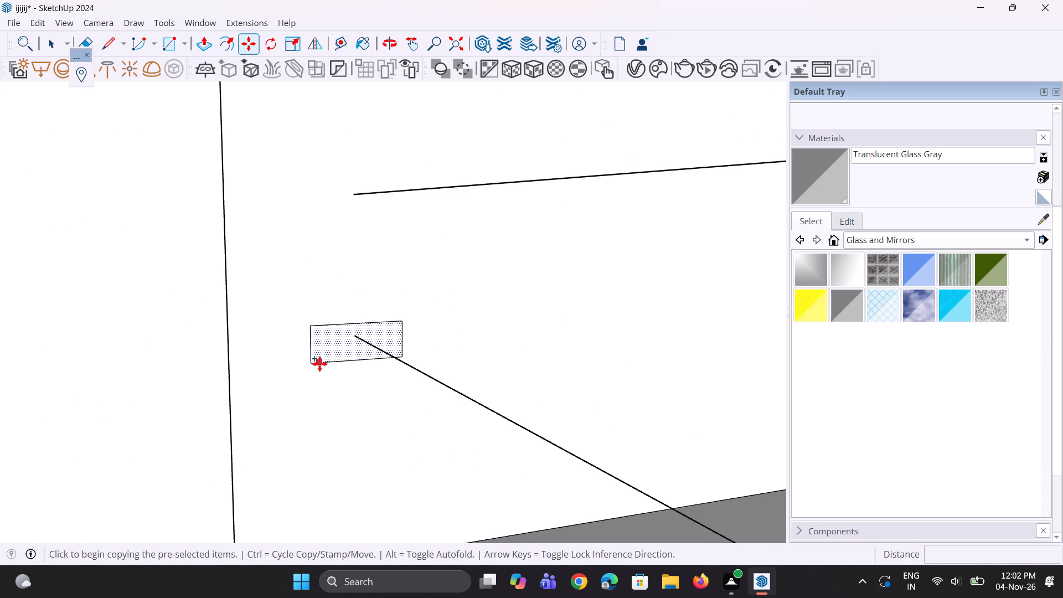
click(314, 364)
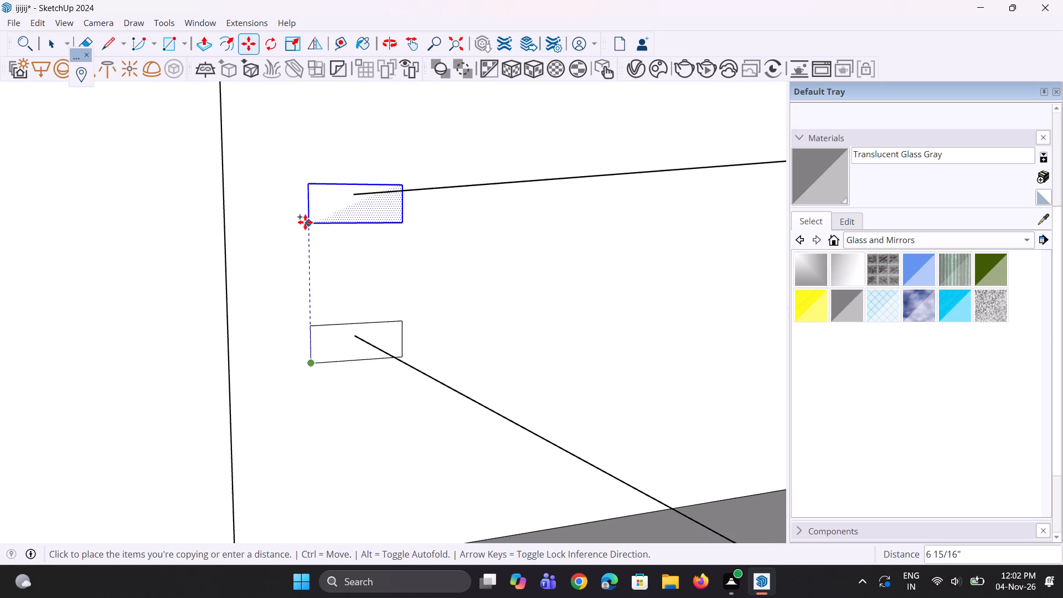
click(305, 219)
scroll(303, 318, down, 10)
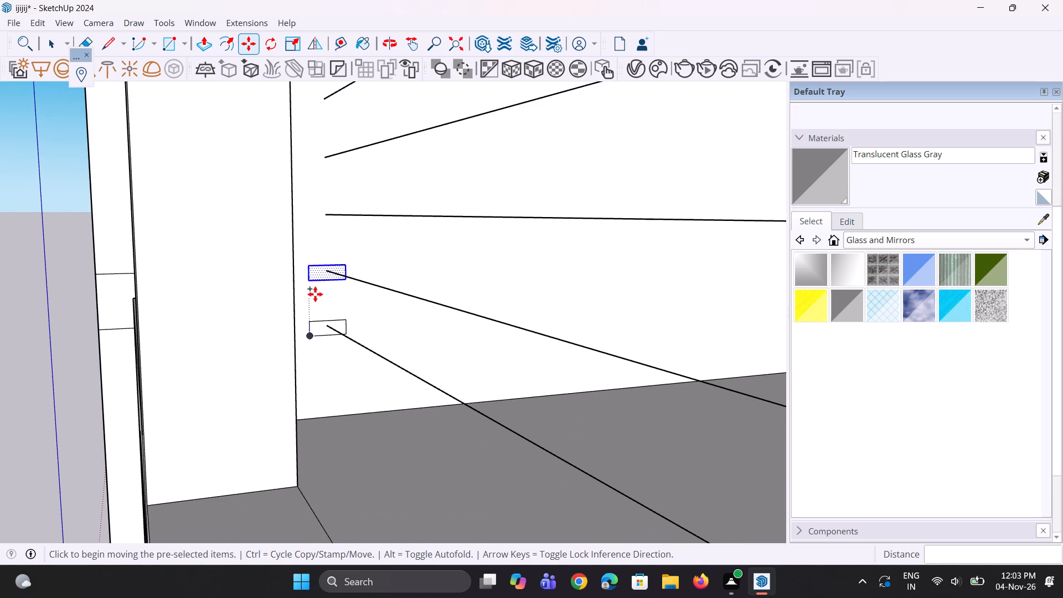
click(309, 280)
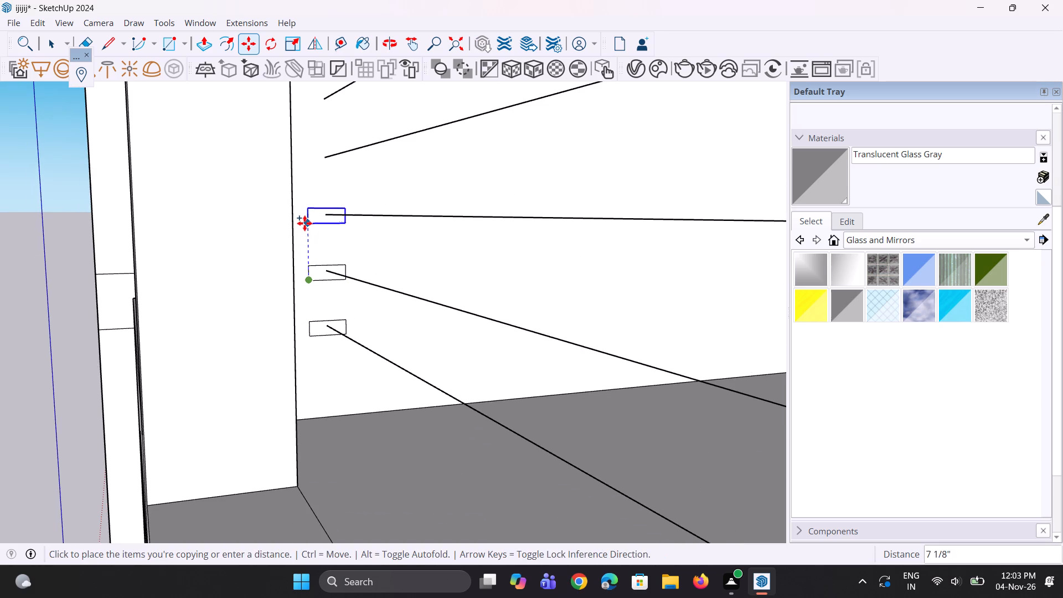
click(305, 221)
Copy the profile onto the ends of the fourth balcony's fourth and fifth railing lines from the bottom.
scroll(297, 326, down, 9)
scroll(307, 235, up, 4)
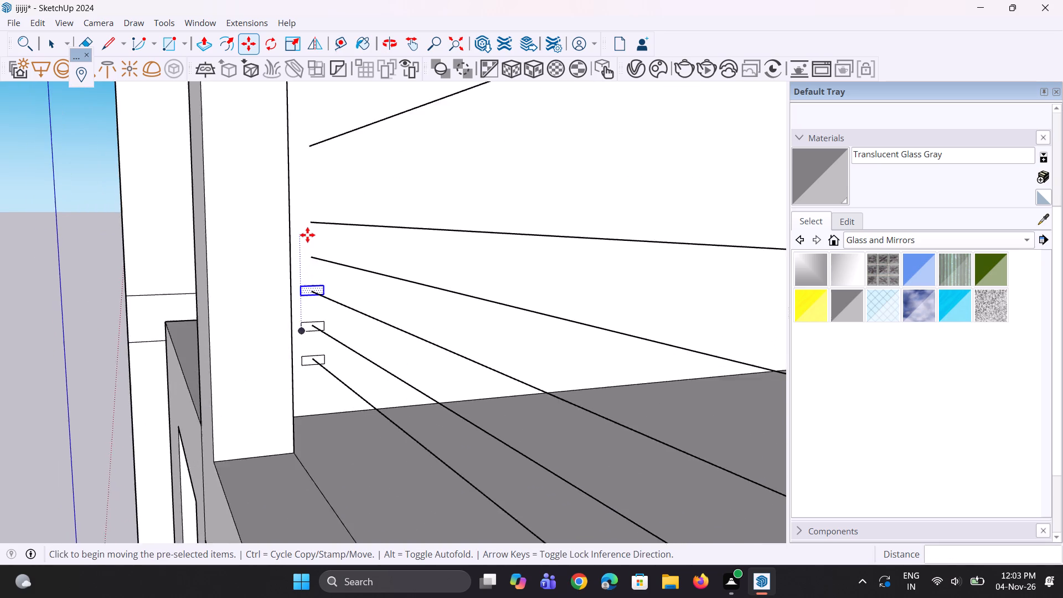
scroll(307, 235, up, 5)
scroll(301, 318, up, 2)
click(300, 322)
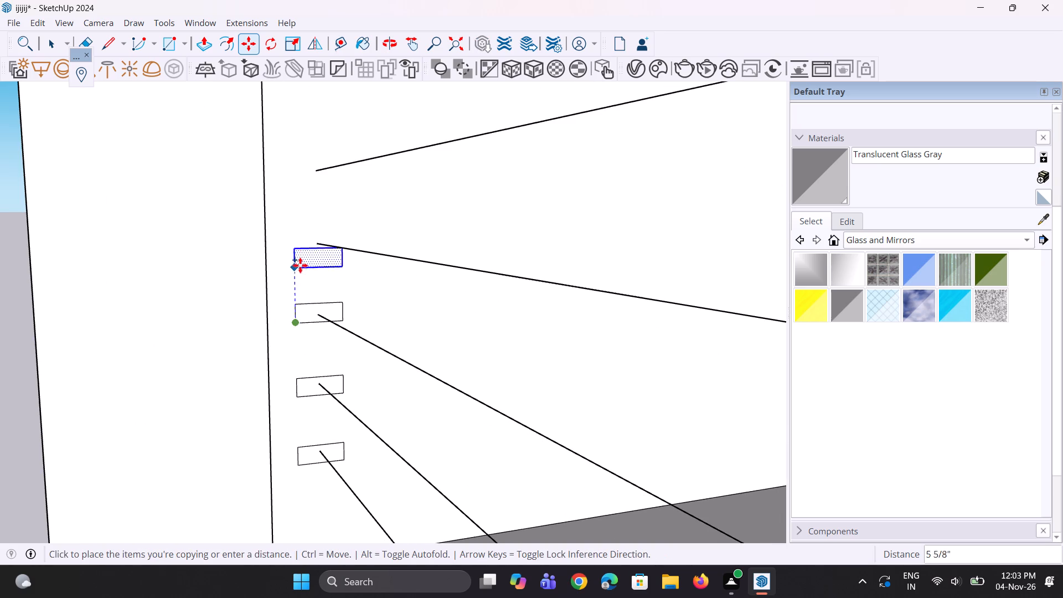
click(300, 254)
scroll(307, 373, down, 11)
scroll(310, 326, up, 13)
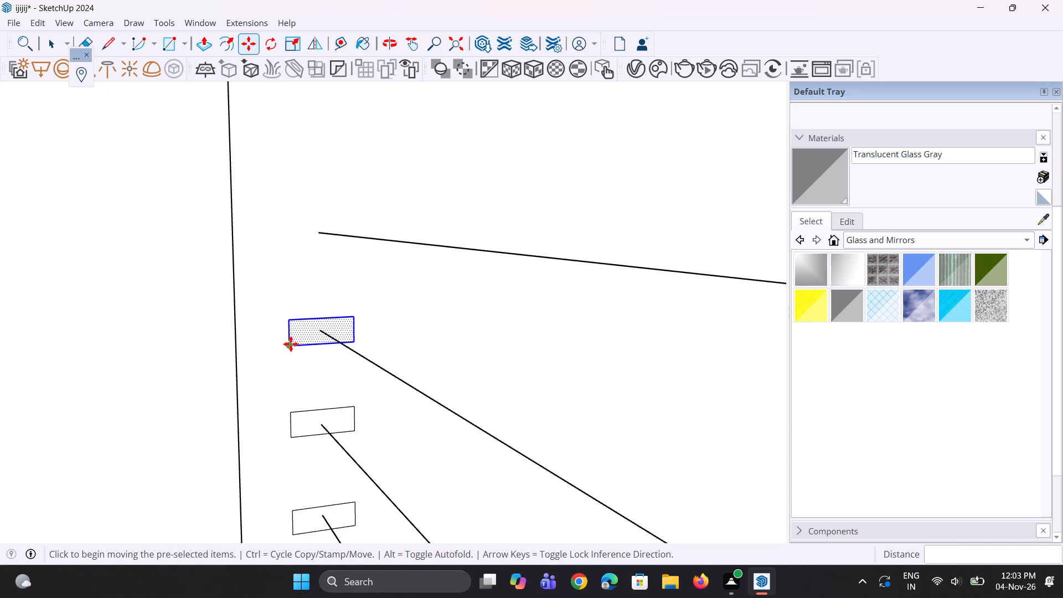
click(290, 345)
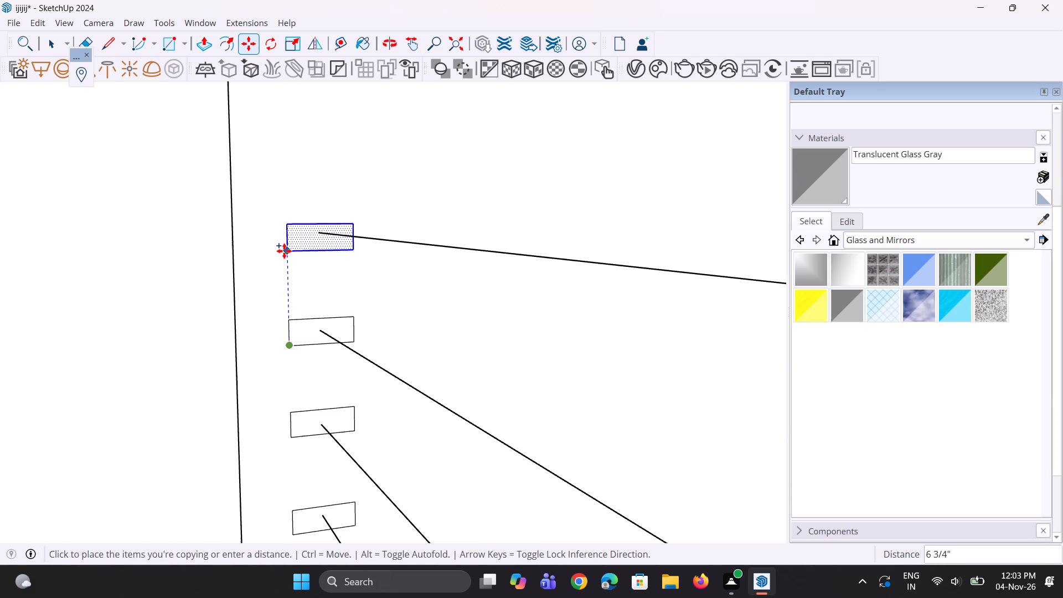
click(285, 244)
Copy the fifth railing line's profile up to the end of the fourth balcony's top rail line.
scroll(311, 399, down, 11)
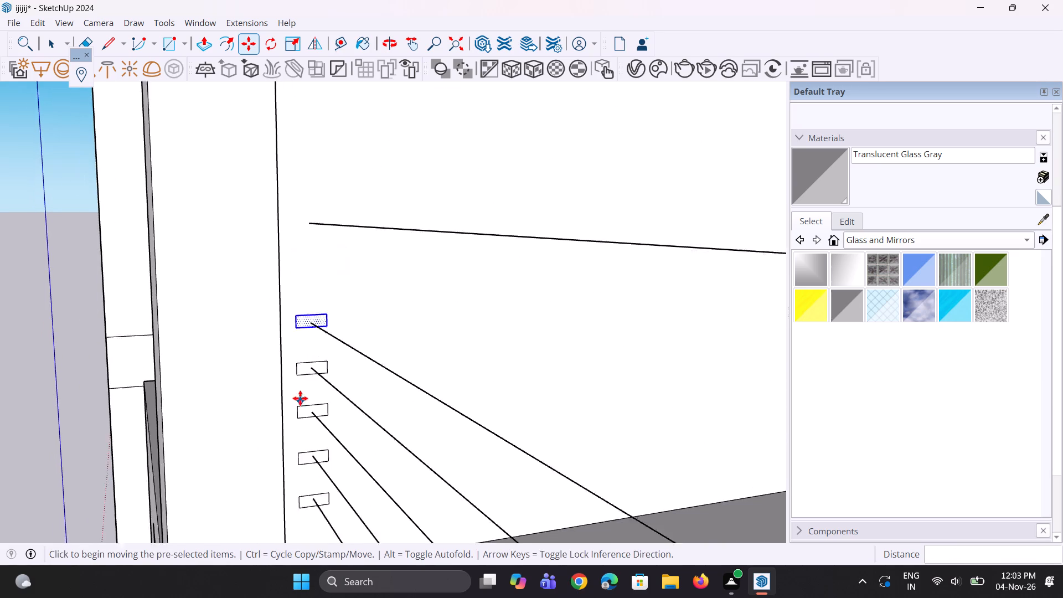
scroll(297, 345, up, 3)
click(297, 344)
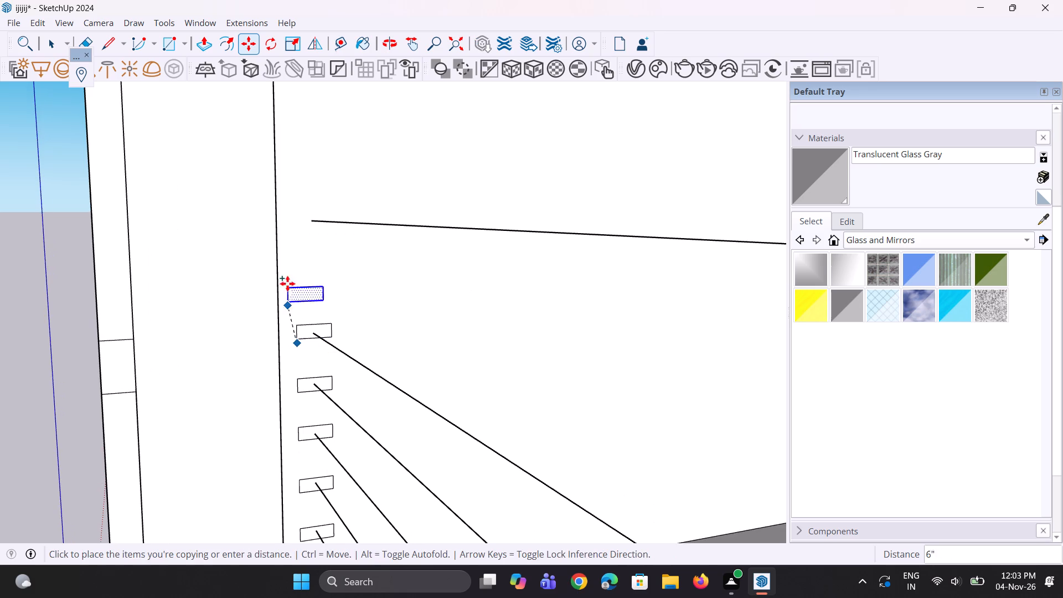
click(296, 233)
Copy the fourth balcony's top rail profile about 14' 4 1/4" up to the end of the fifth balcony's lowest railing line.
scroll(334, 299, down, 10)
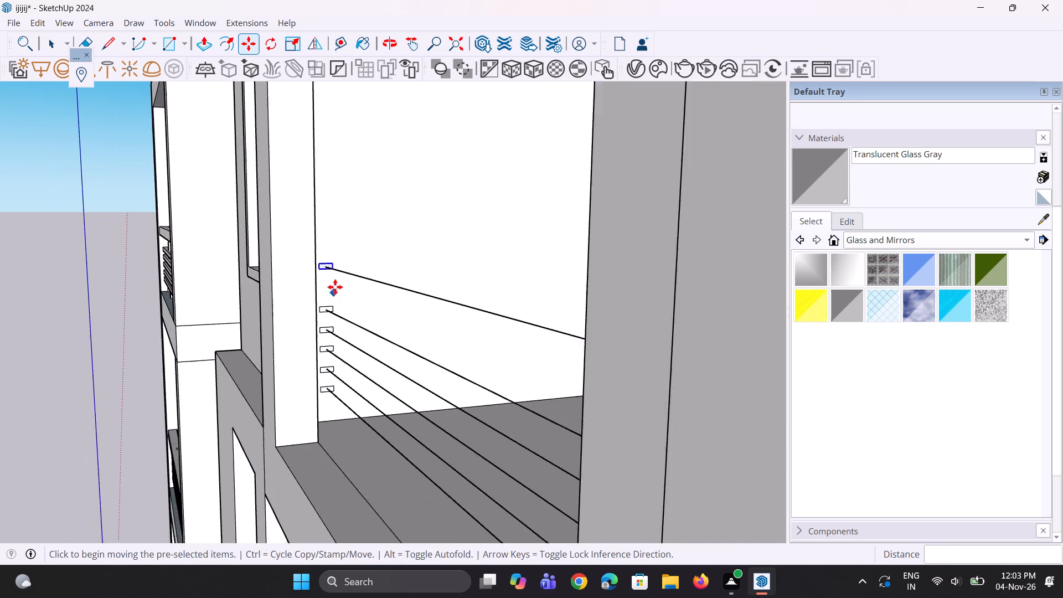
scroll(335, 287, down, 17)
scroll(338, 240, up, 10)
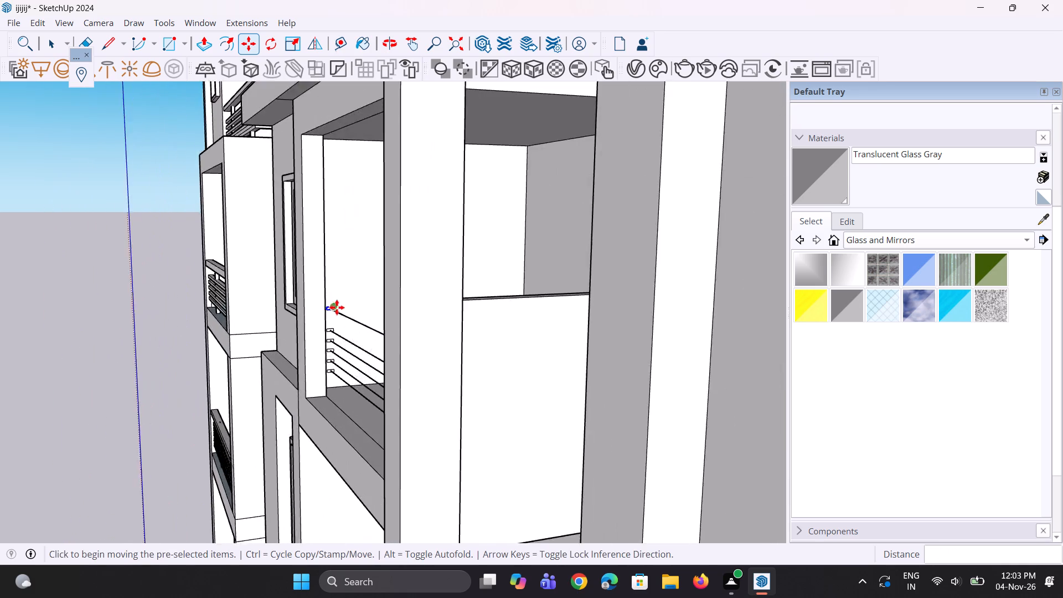
scroll(337, 307, up, 13)
scroll(290, 294, up, 1)
click(290, 294)
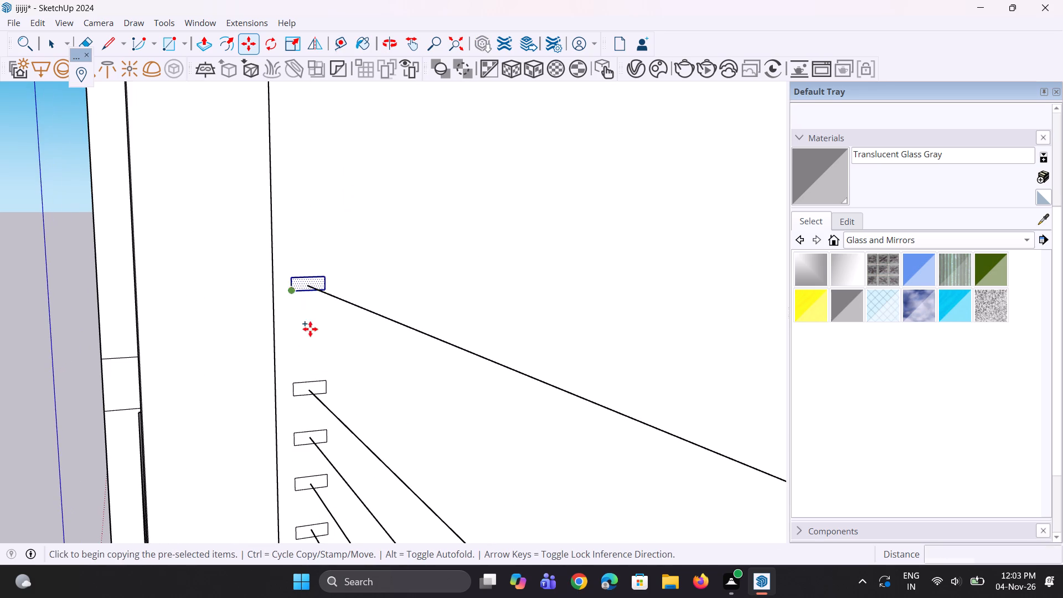
scroll(328, 427, down, 17)
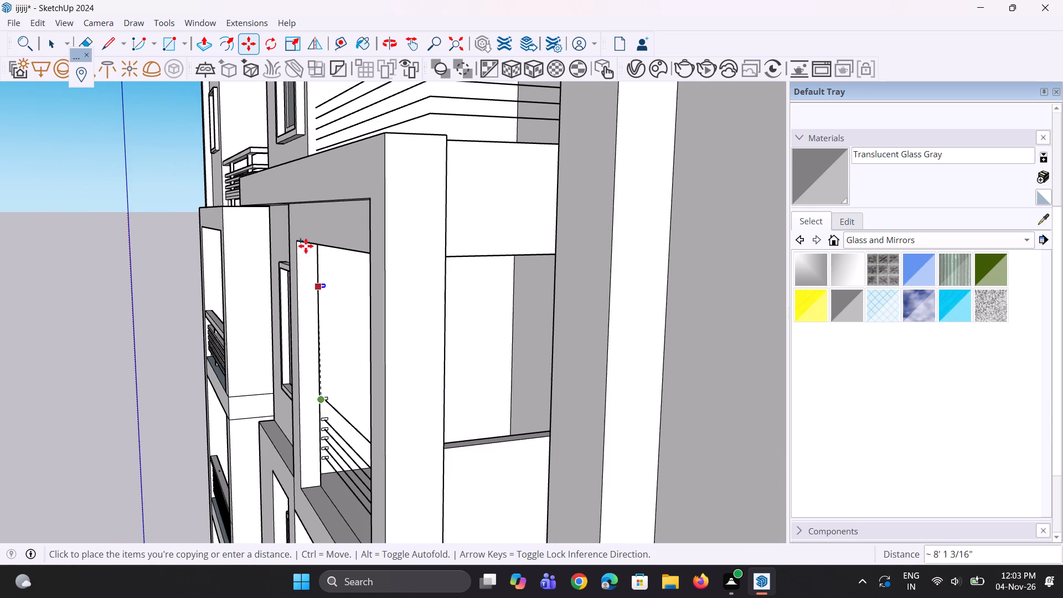
middle_drag(303, 246, 292, 340)
scroll(291, 337, down, 1)
scroll(290, 274, up, 12)
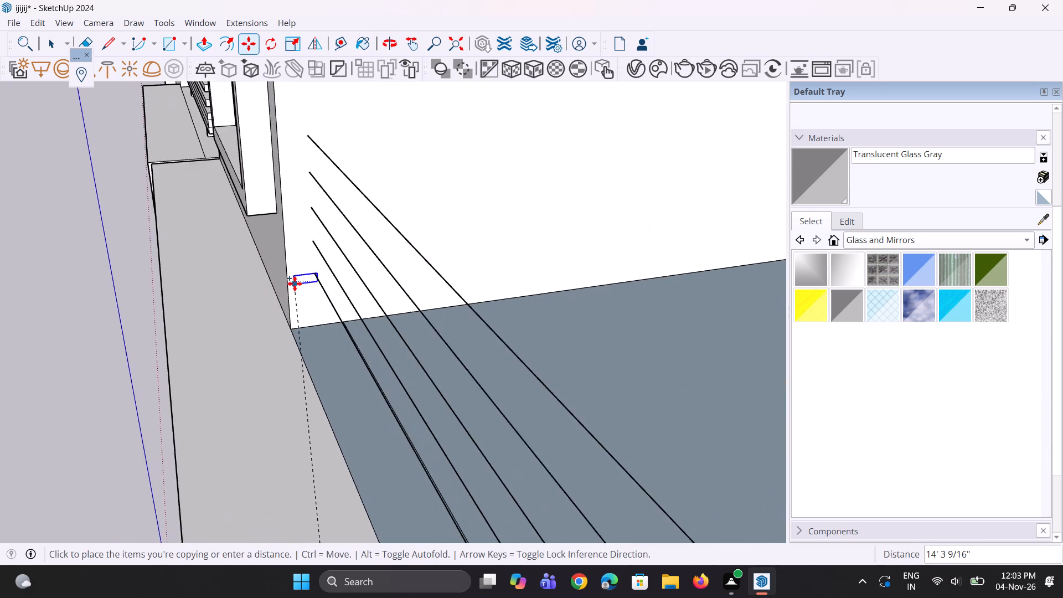
scroll(295, 283, up, 7)
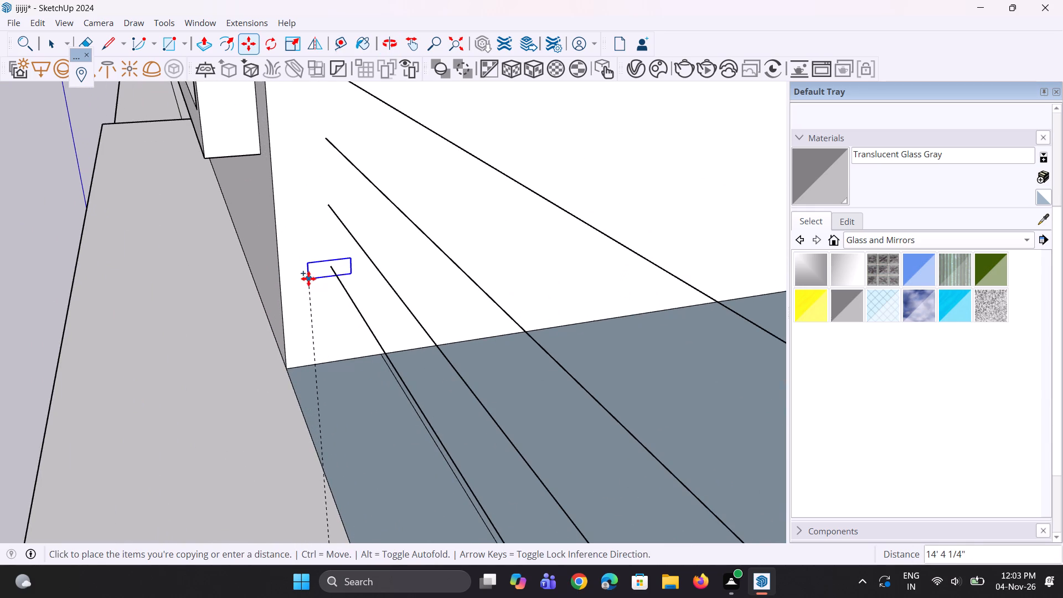
click(309, 279)
middle_drag(337, 348, 650, 265)
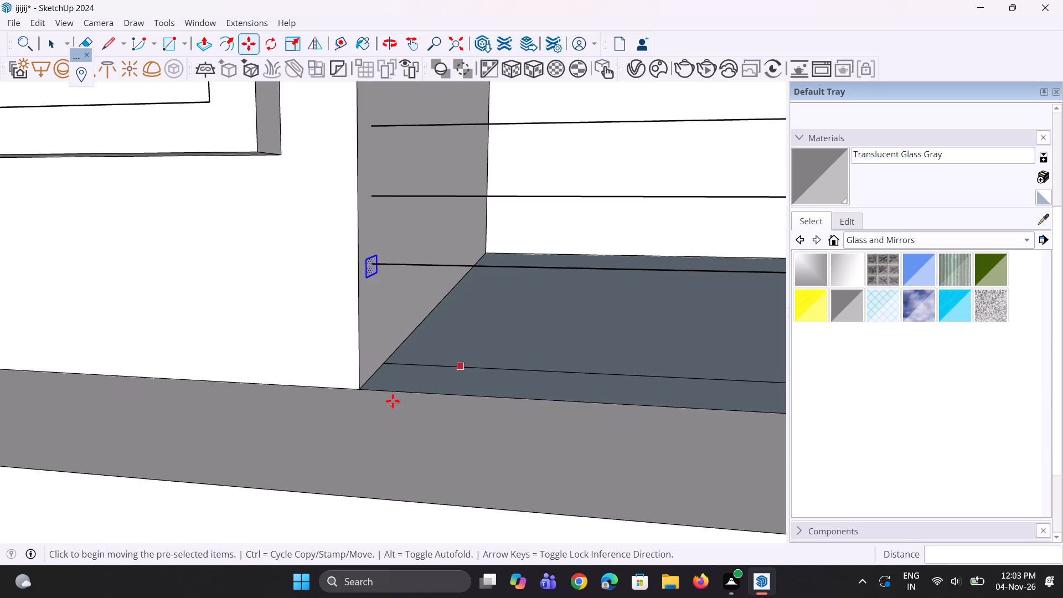
scroll(342, 406, down, 5)
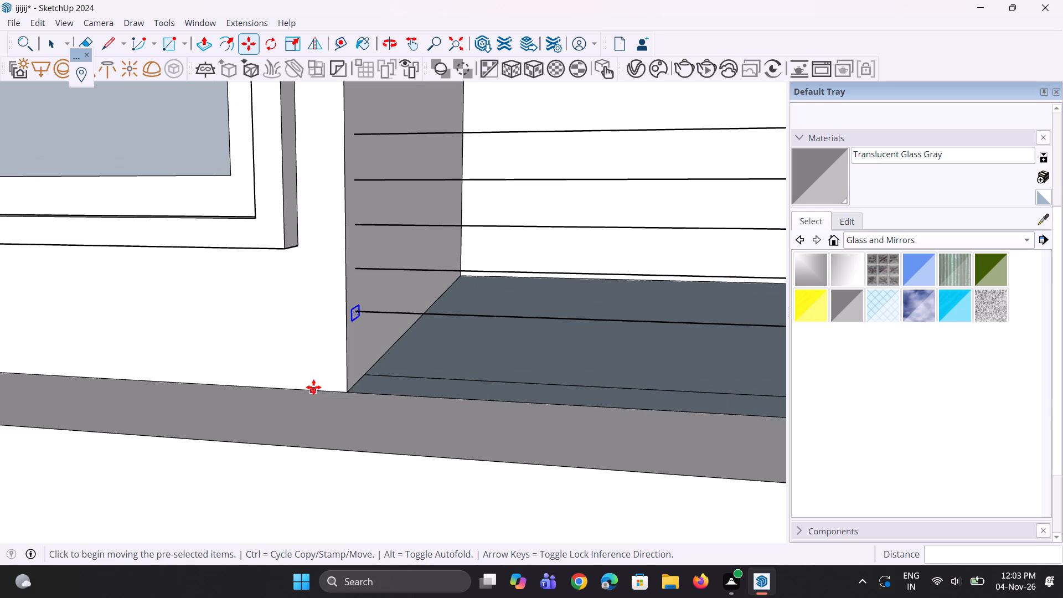
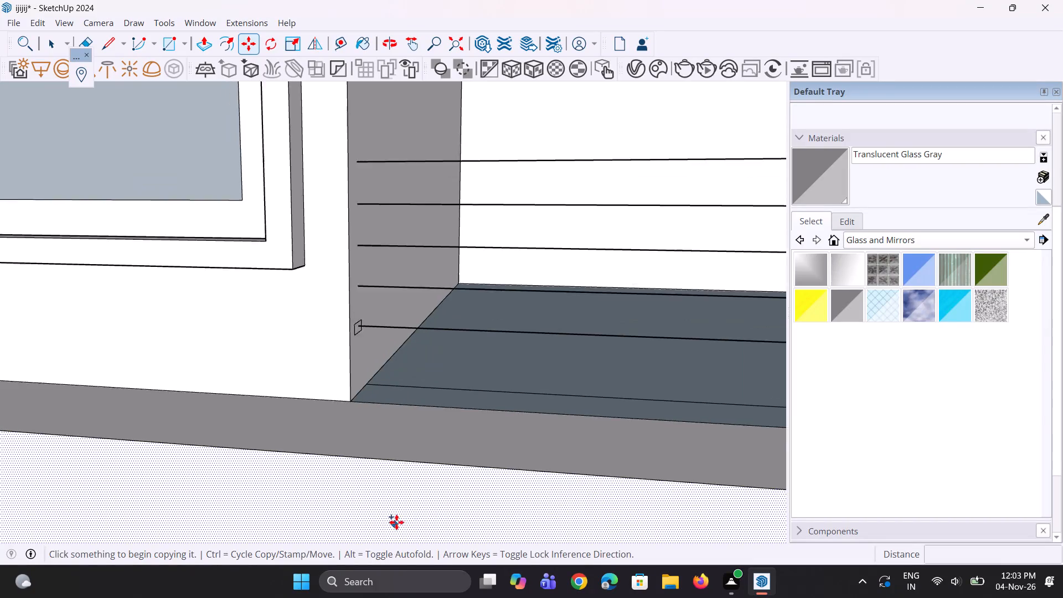
Copy the fifth balcony's lowest rectangular profile about 7" up to the end of its second railing line.
middle_drag(481, 445, 405, 442)
key(space)
scroll(354, 372, up, 8)
key(space)
key(space)
click(354, 361)
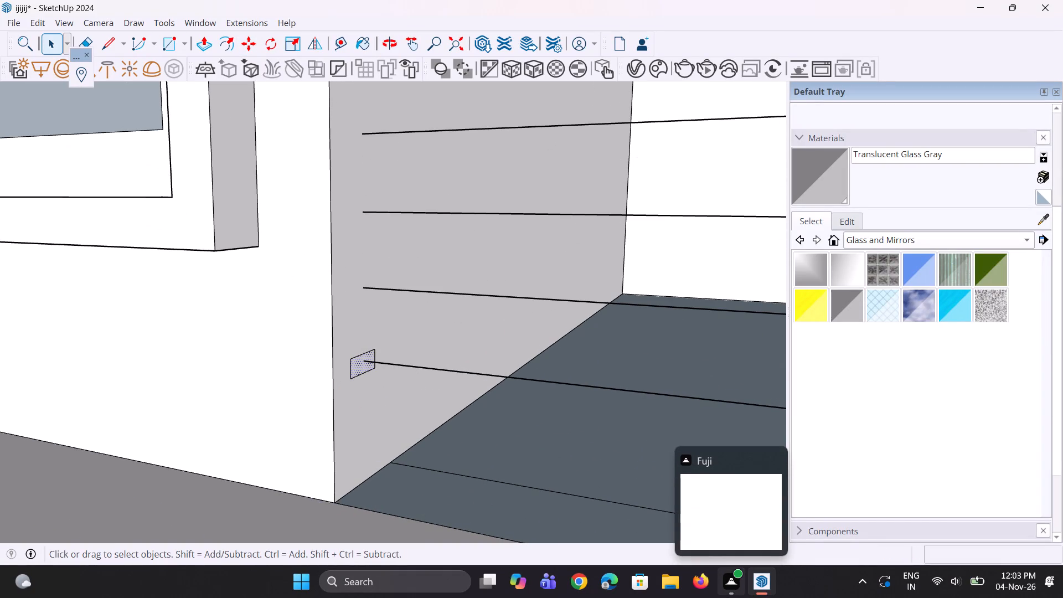
scroll(333, 409, up, 3)
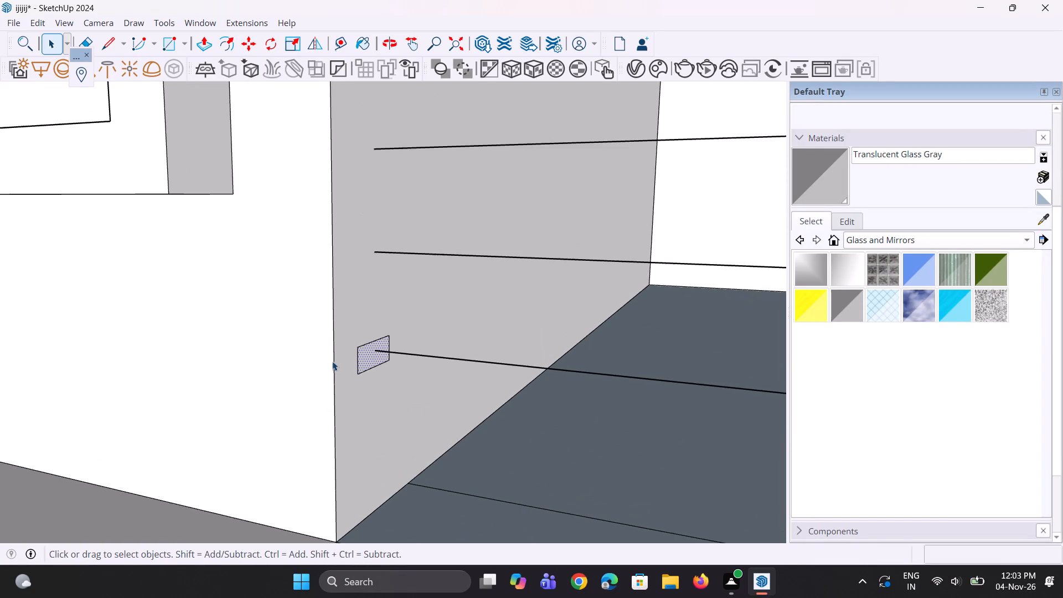
scroll(313, 372, up, 3)
key(m)
scroll(378, 358, up, 1)
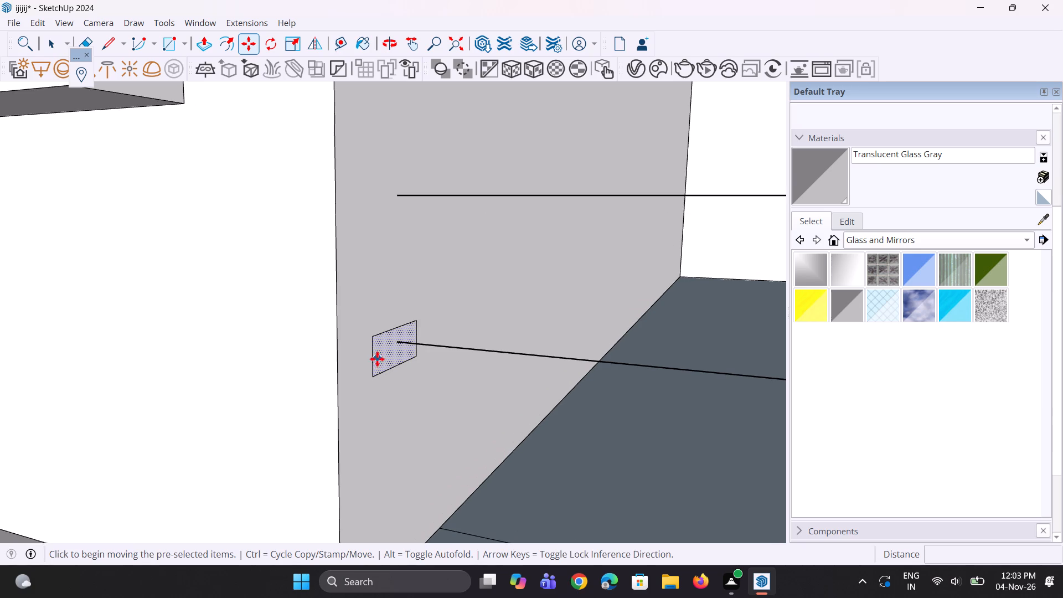
click(370, 380)
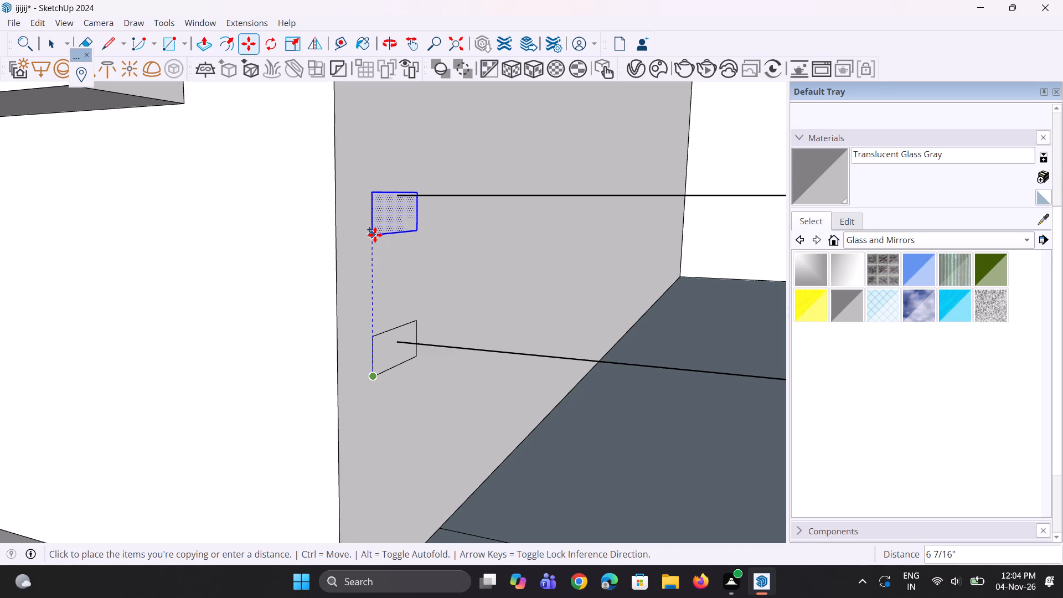
scroll(379, 223, up, 2)
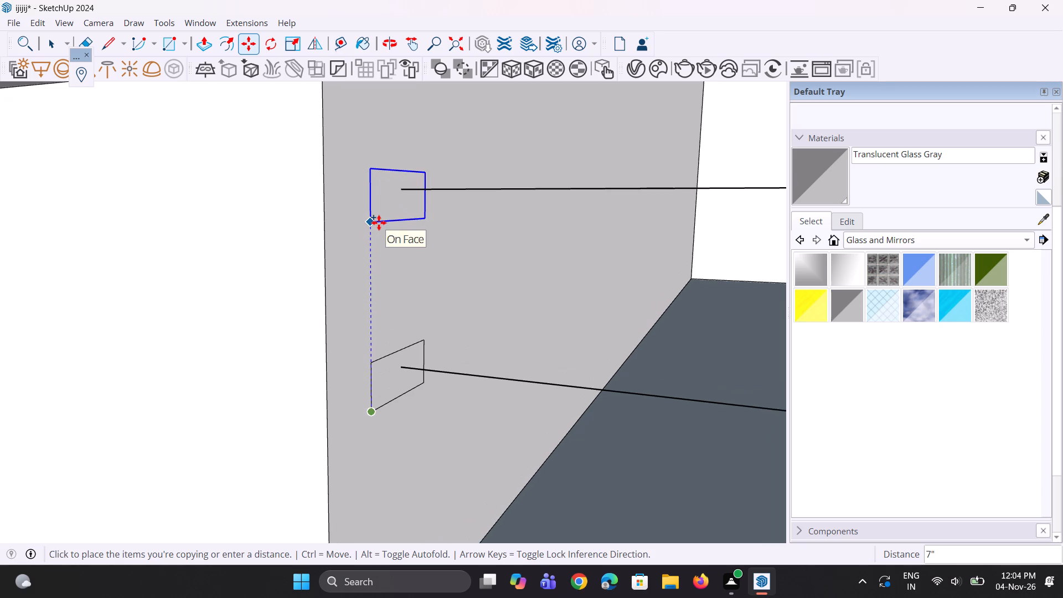
click(379, 217)
scroll(383, 369, down, 9)
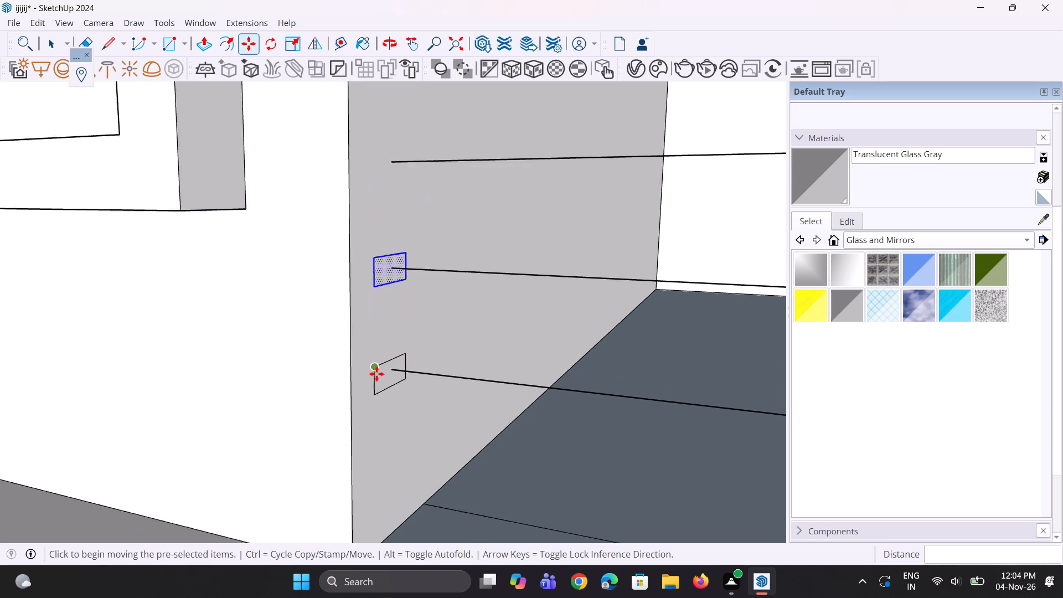
scroll(376, 374, down, 2)
Copy the second line's profile about 6 7/8" up to the end of the fifth balcony's third railing line.
middle_drag(460, 339, 363, 379)
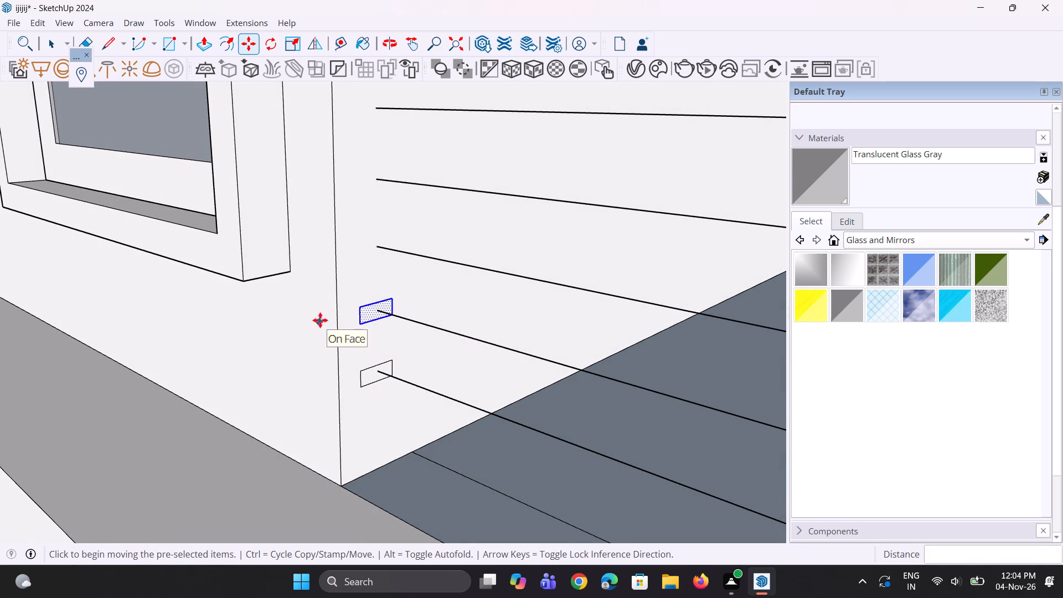
scroll(440, 333, down, 7)
scroll(427, 241, up, 4)
scroll(385, 312, up, 3)
scroll(384, 372, up, 3)
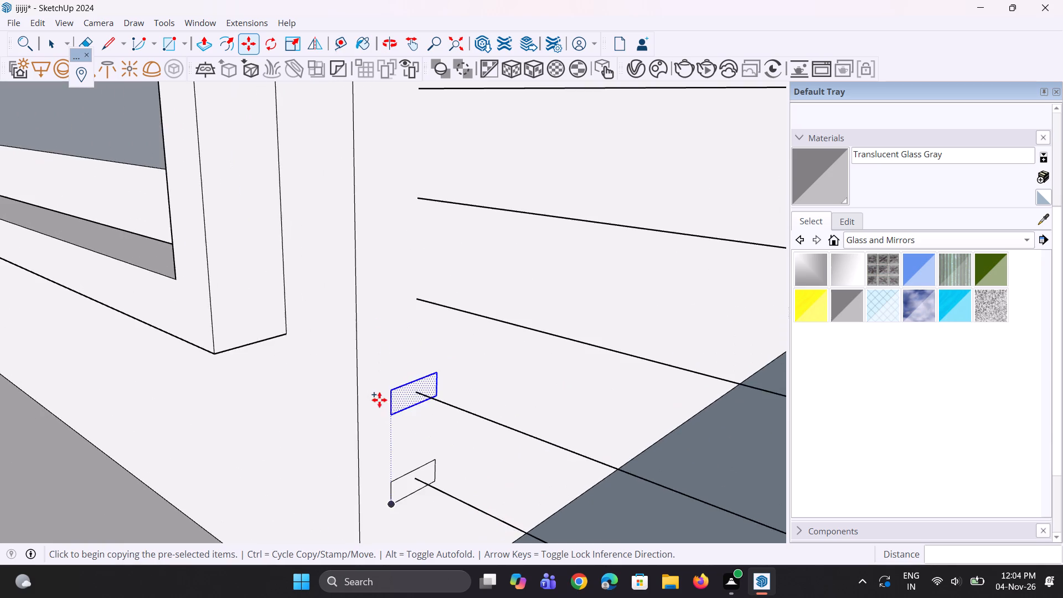
scroll(379, 400, up, 4)
click(383, 409)
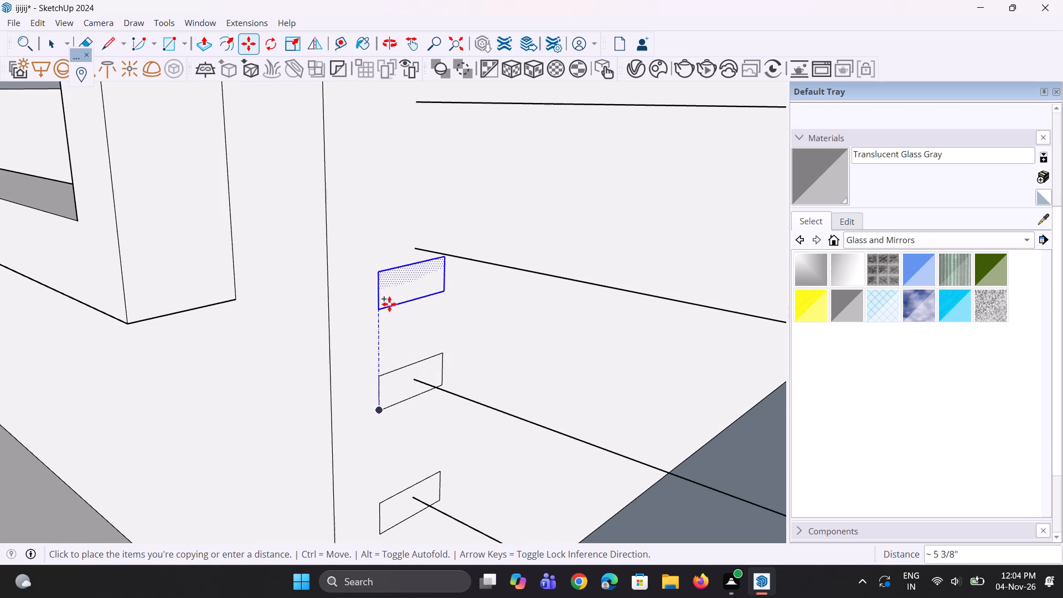
click(390, 279)
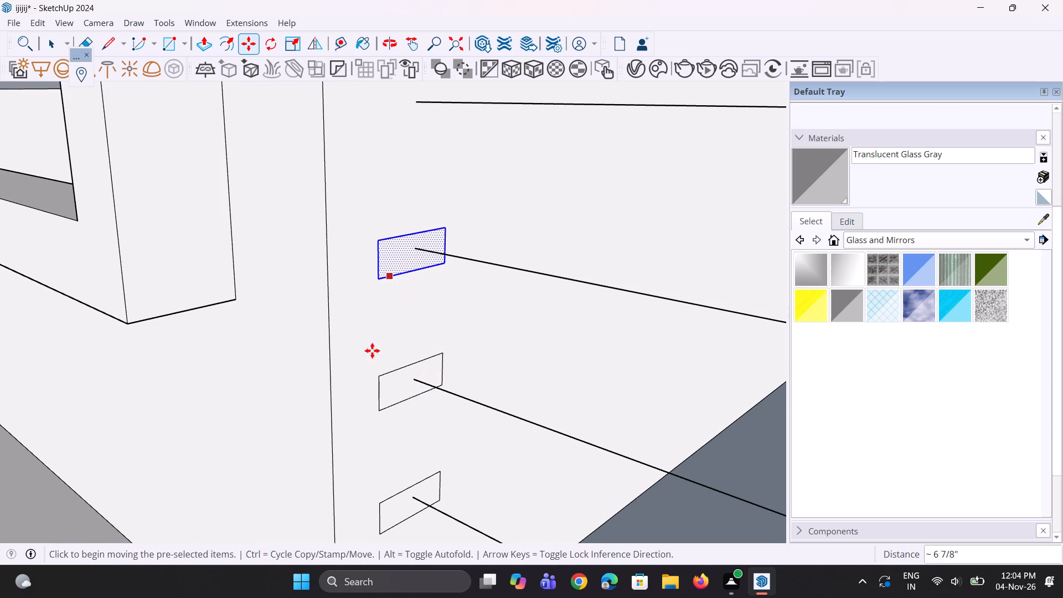
Copy the profile onto the ends of the fifth balcony's fourth and top railing lines, about 7" apart.
scroll(322, 464, down, 11)
scroll(327, 362, up, 8)
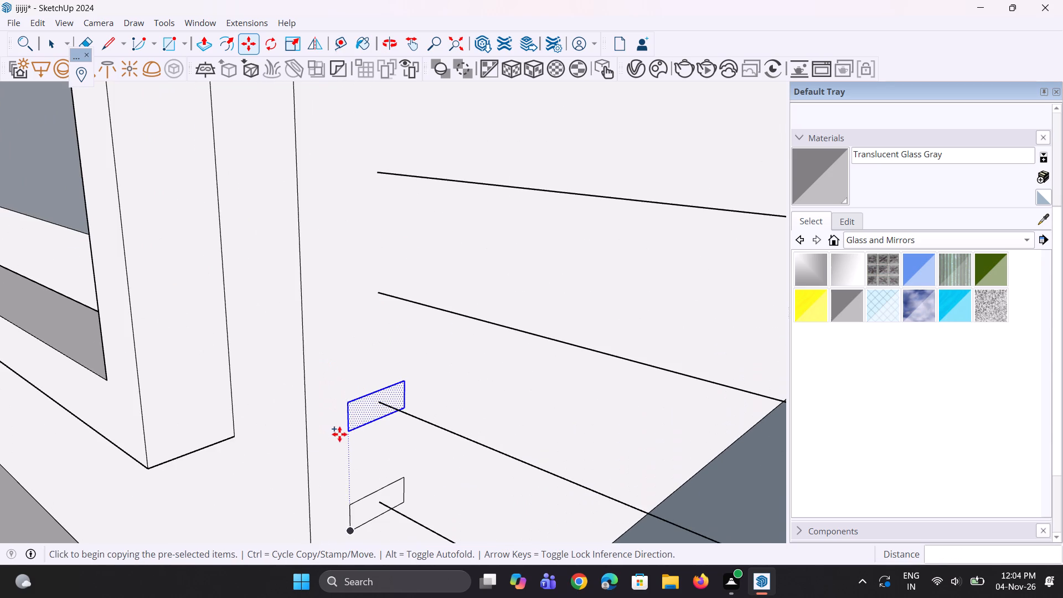
click(349, 433)
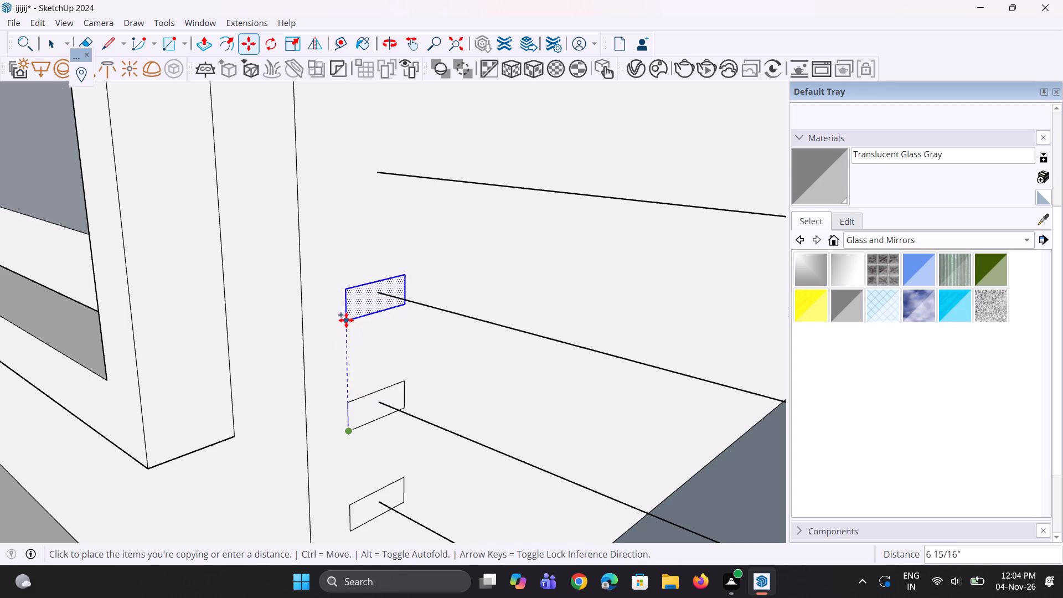
click(346, 318)
scroll(331, 410, down, 8)
scroll(344, 369, up, 6)
click(336, 368)
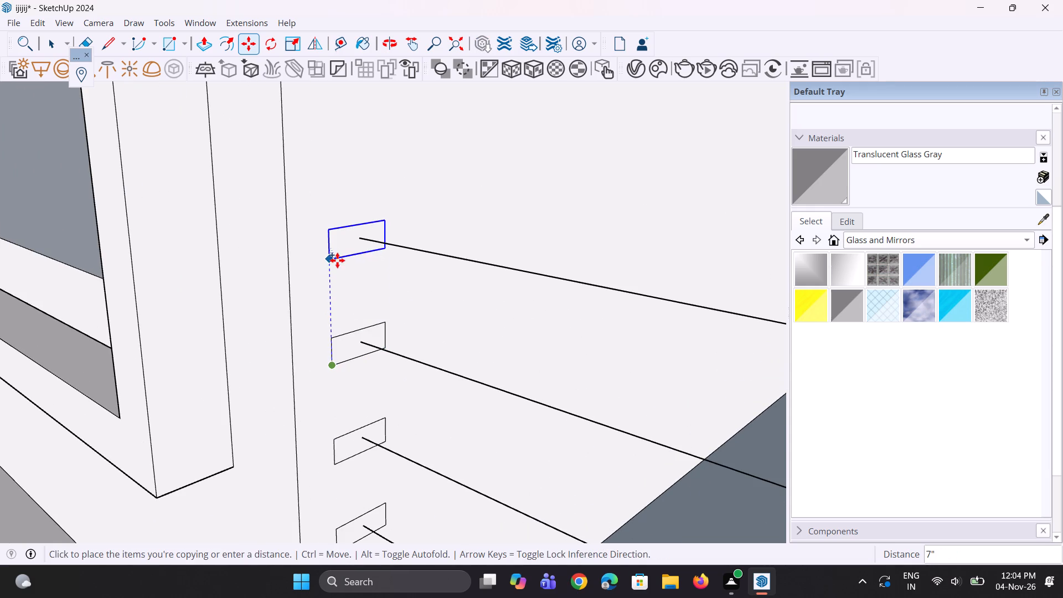
click(337, 260)
scroll(352, 357, down, 5)
scroll(353, 308, down, 5)
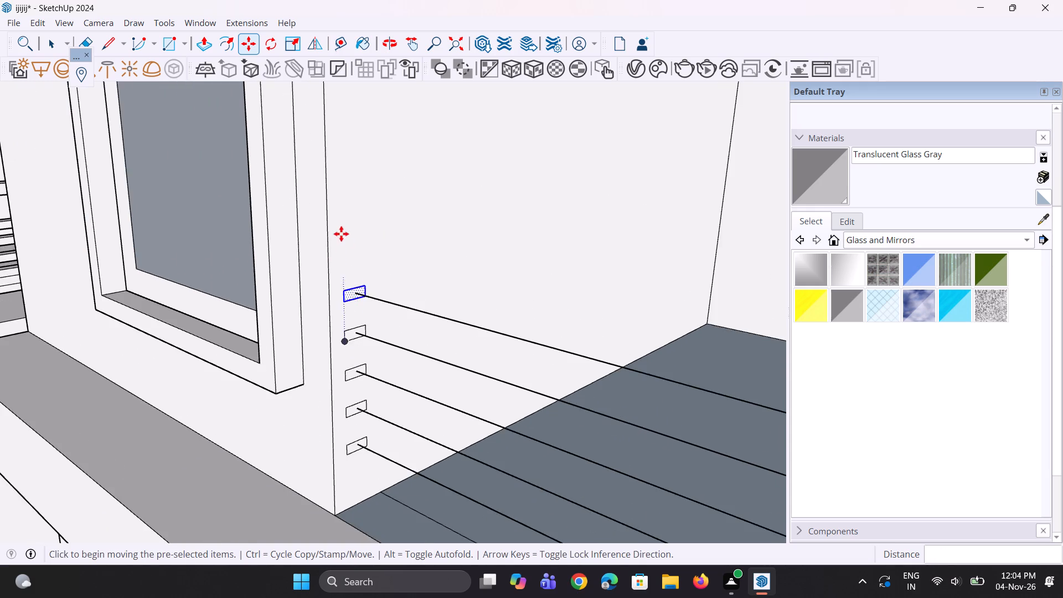
scroll(341, 235, down, 11)
scroll(365, 151, down, 5)
key(space)
On the lower balcony with only its lowest profile in place, shift that profile 5/8" sideways to center it on the railing line's end.
scroll(374, 279, up, 3)
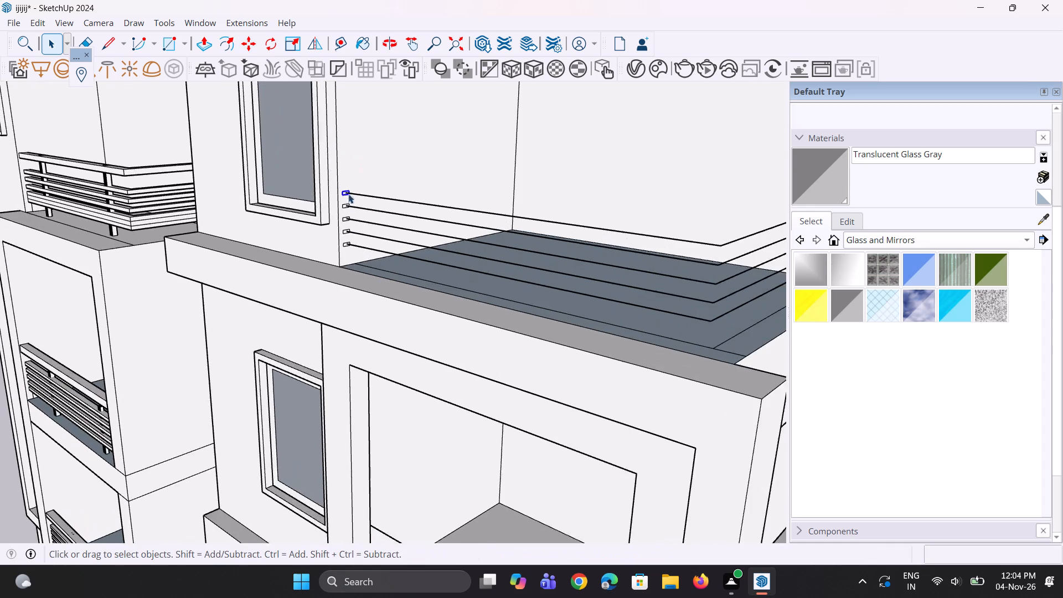
scroll(347, 191, down, 13)
scroll(363, 364, up, 3)
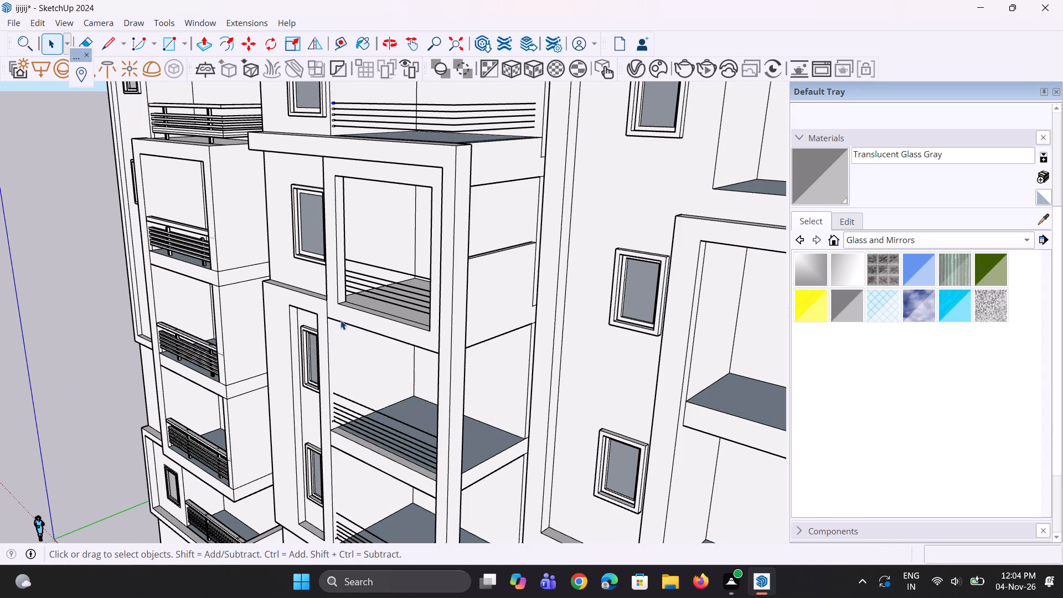
scroll(336, 306, down, 4)
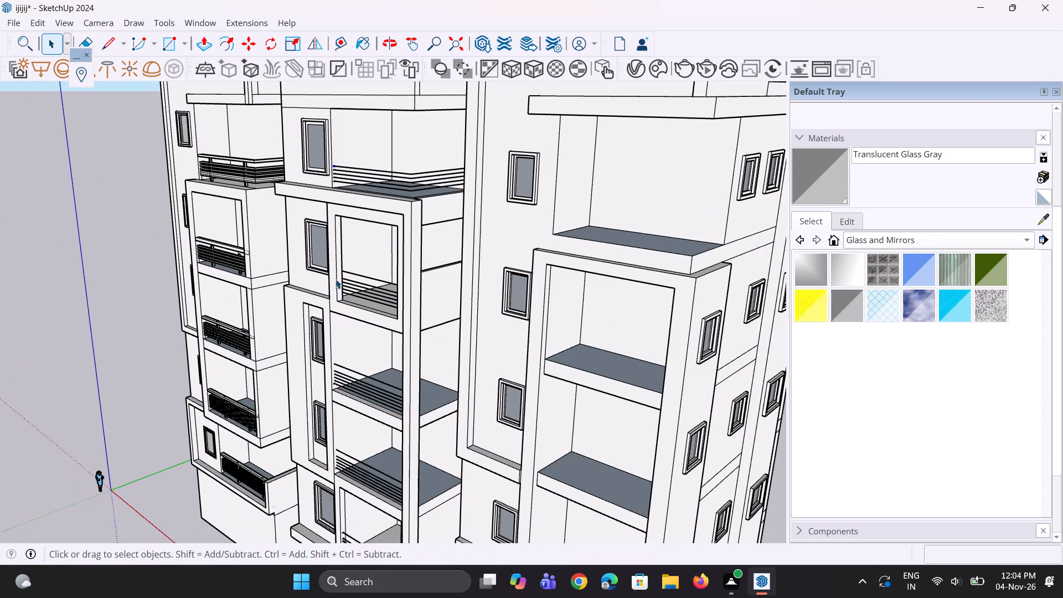
scroll(327, 411, up, 5)
middle_drag(316, 387, 300, 378)
scroll(323, 364, up, 7)
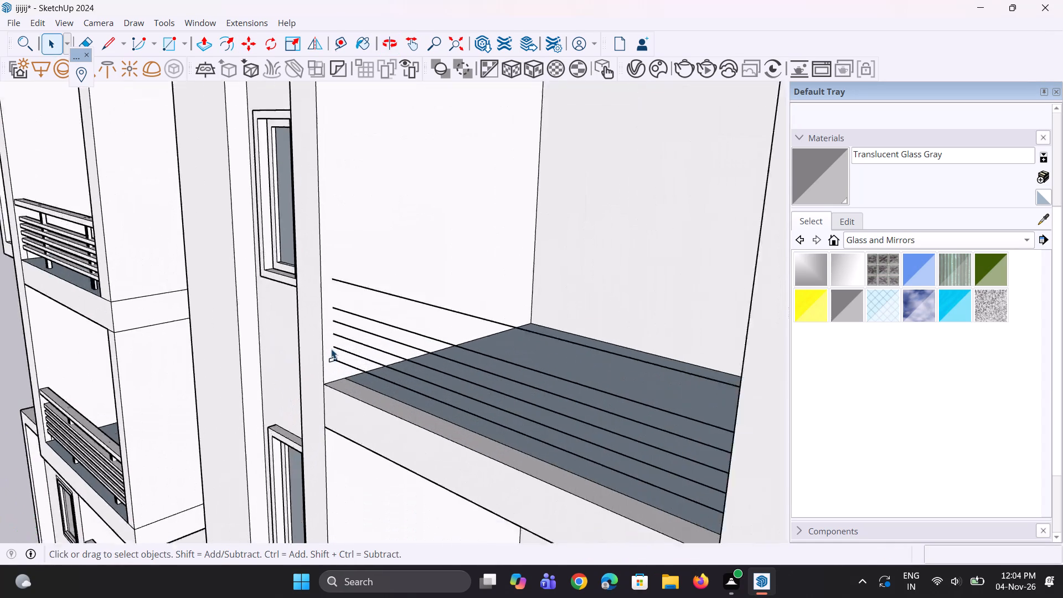
scroll(331, 349, up, 17)
click(334, 365)
scroll(334, 365, up, 4)
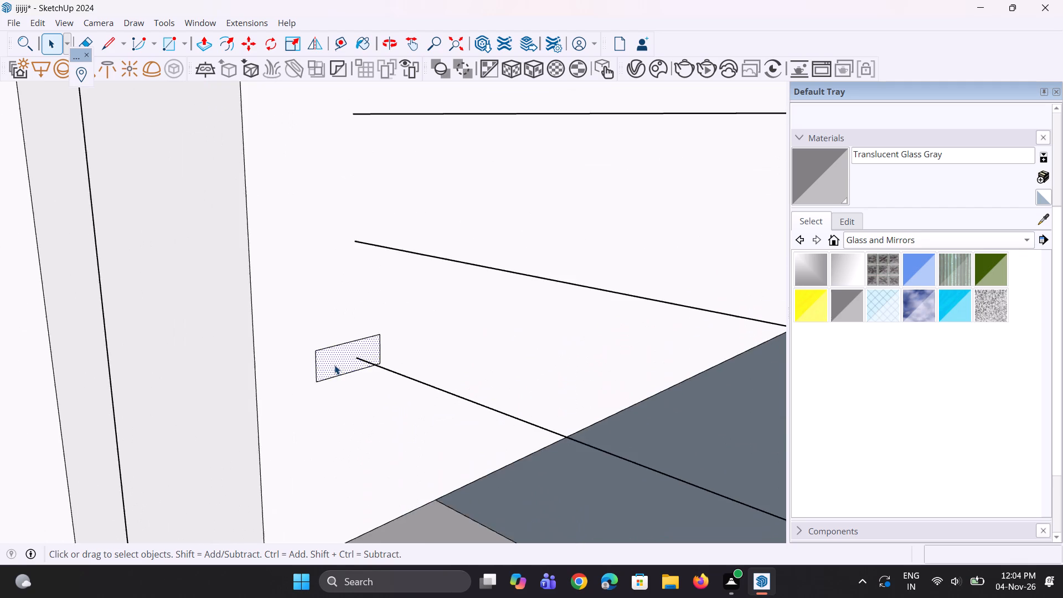
scroll(334, 365, up, 8)
middle_drag(338, 363, 238, 374)
key(m)
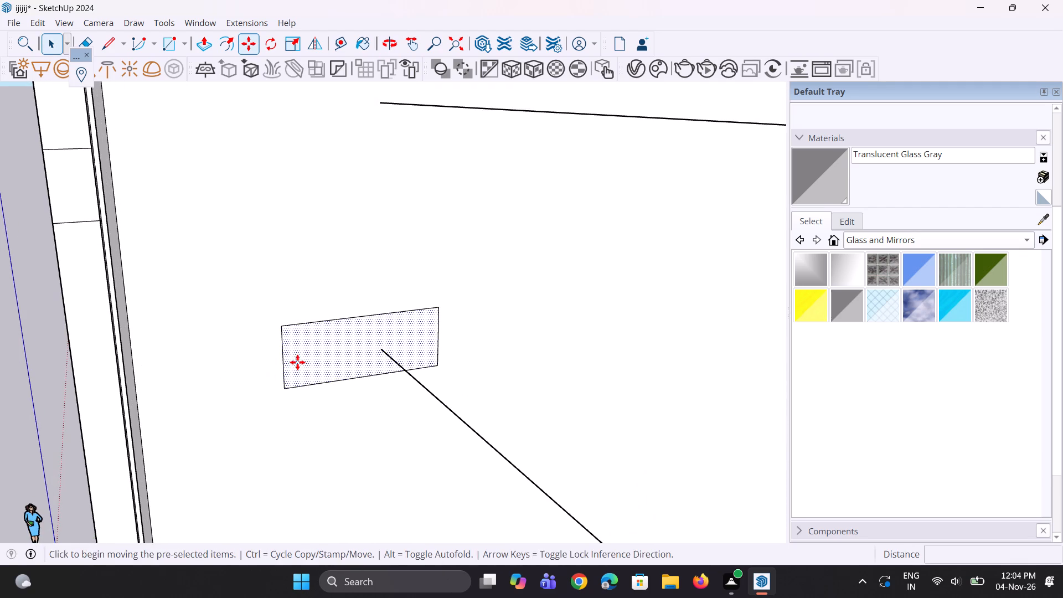
click(297, 362)
click(318, 359)
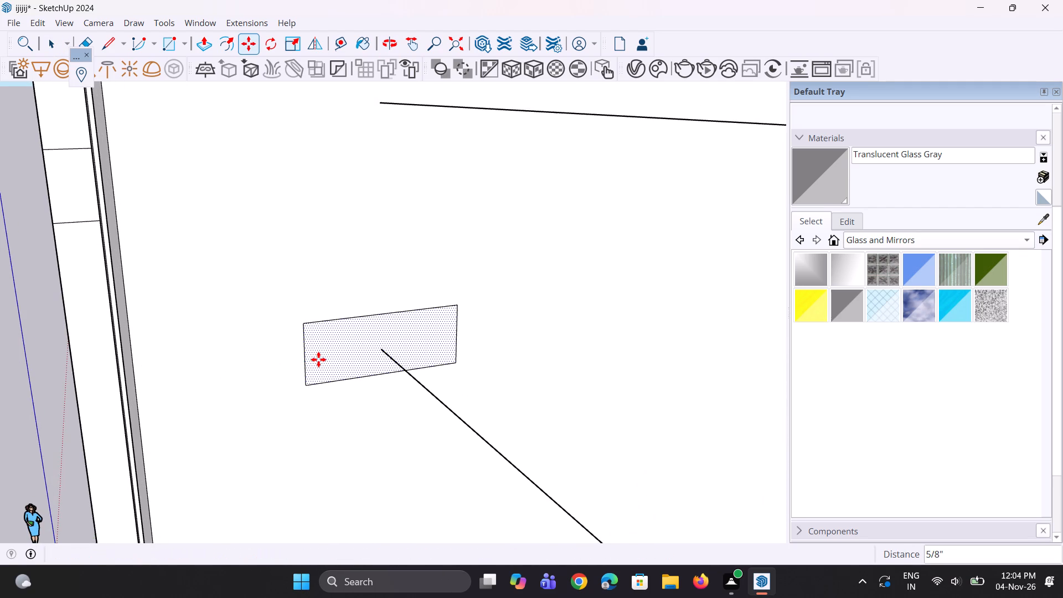
Copy the centered lowest profile up onto the ends of this balcony's second and third railing lines.
key(m)
click(309, 390)
scroll(308, 340, down, 5)
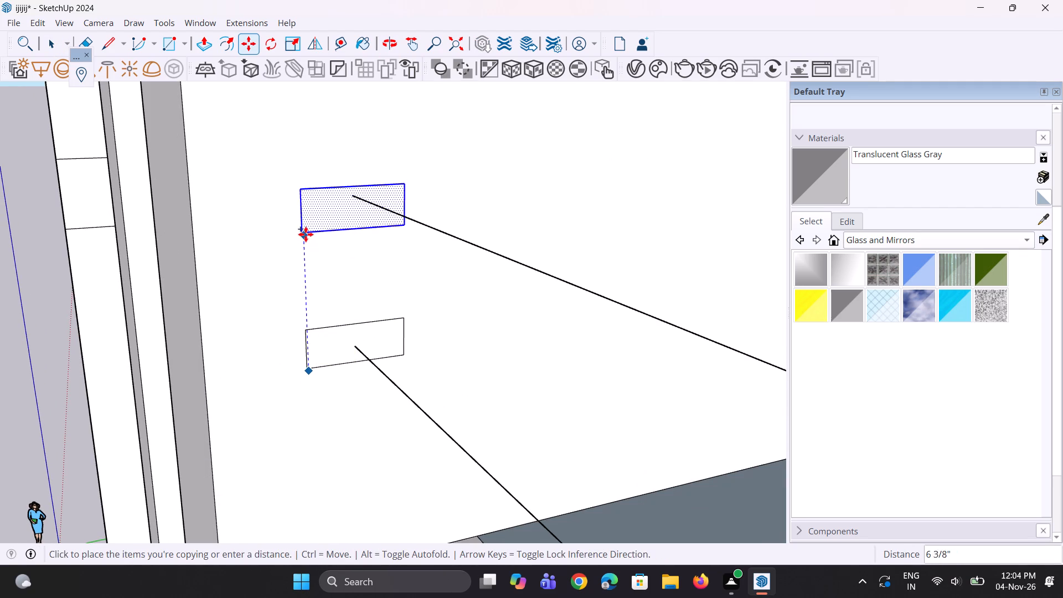
click(303, 226)
scroll(305, 396, down, 5)
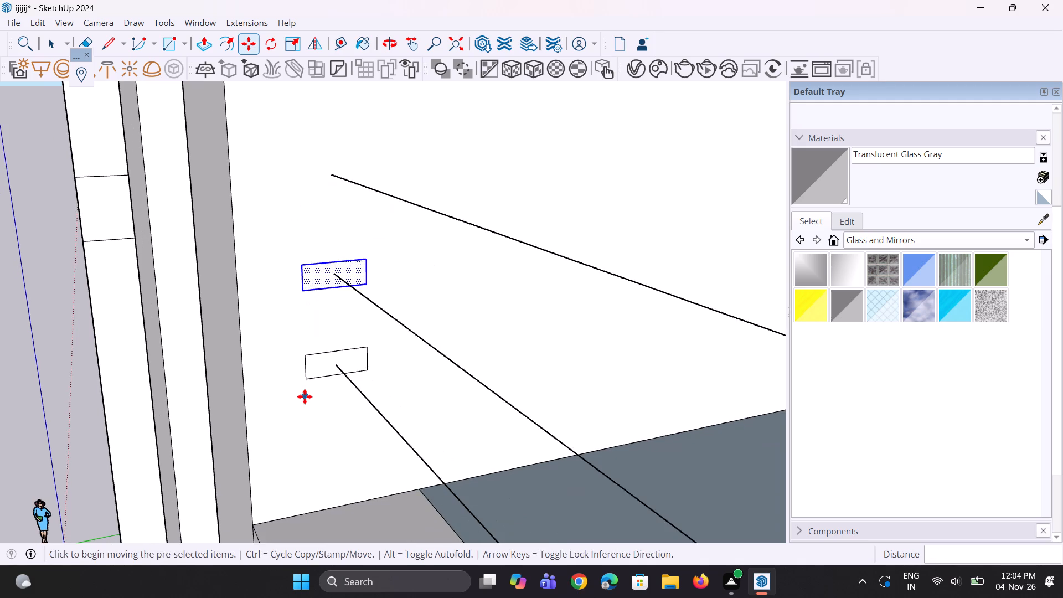
scroll(305, 396, down, 5)
middle_drag(305, 396, 338, 396)
scroll(333, 422, down, 4)
scroll(346, 320, up, 5)
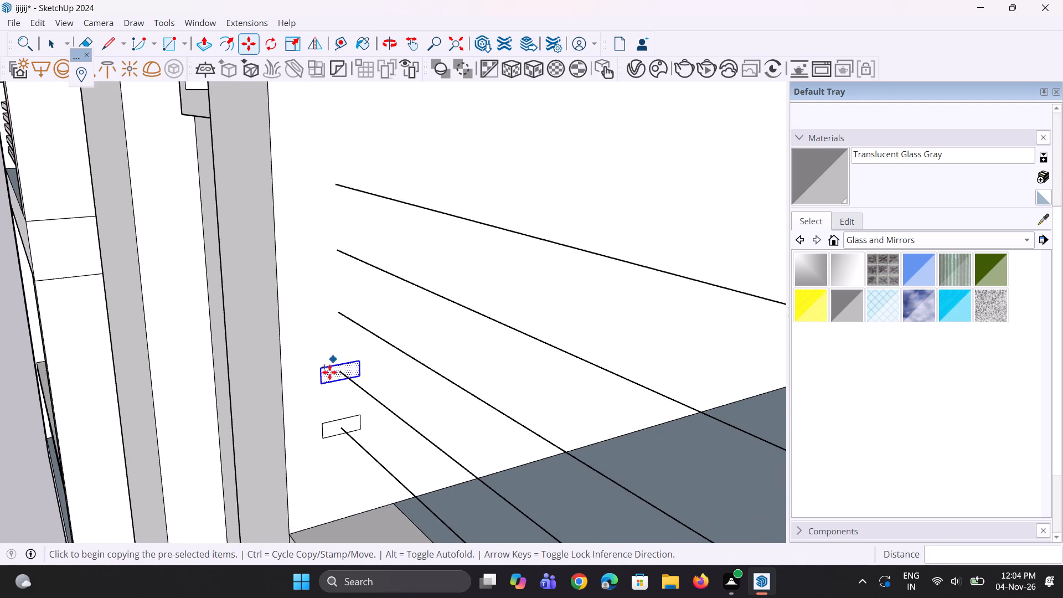
scroll(329, 372, up, 2)
click(316, 393)
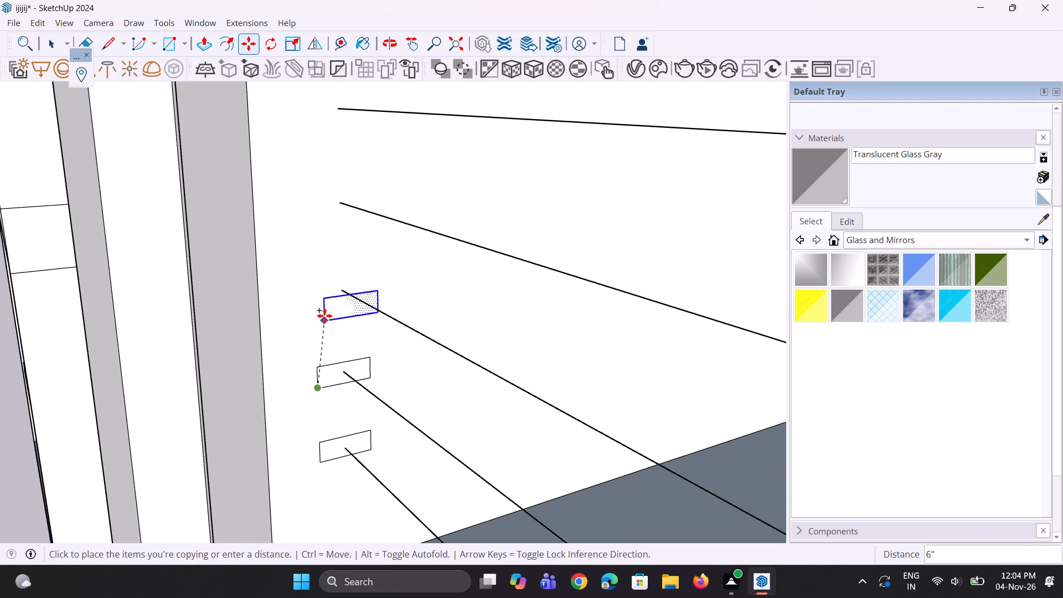
click(316, 302)
scroll(338, 395, down, 5)
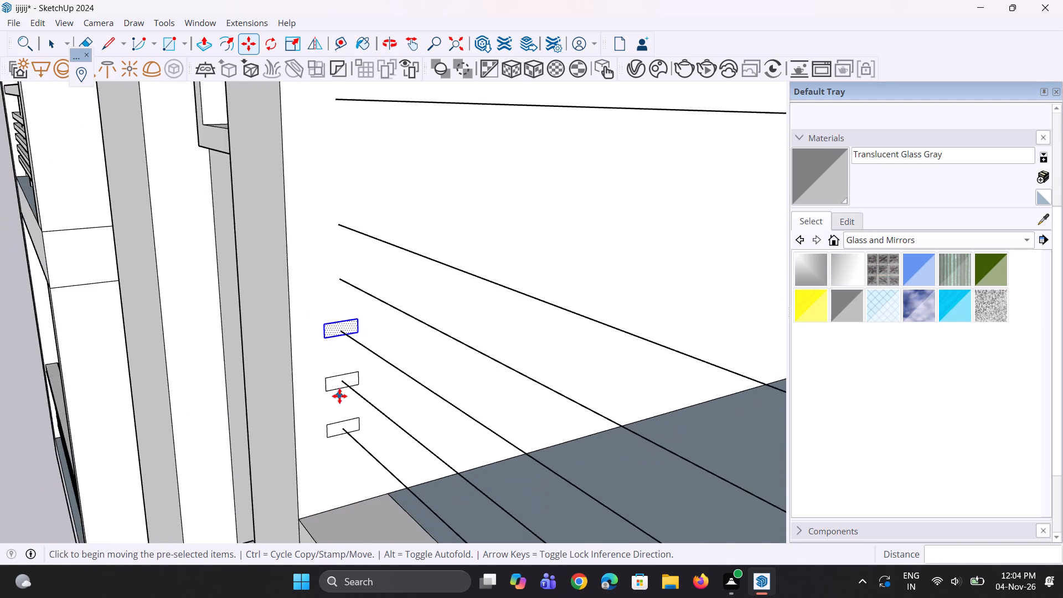
Copy the third line's profile onto the ends of this balcony's fourth and fifth railing lines from the bottom.
scroll(339, 396, down, 4)
middle_drag(346, 386, 368, 383)
scroll(362, 353, up, 8)
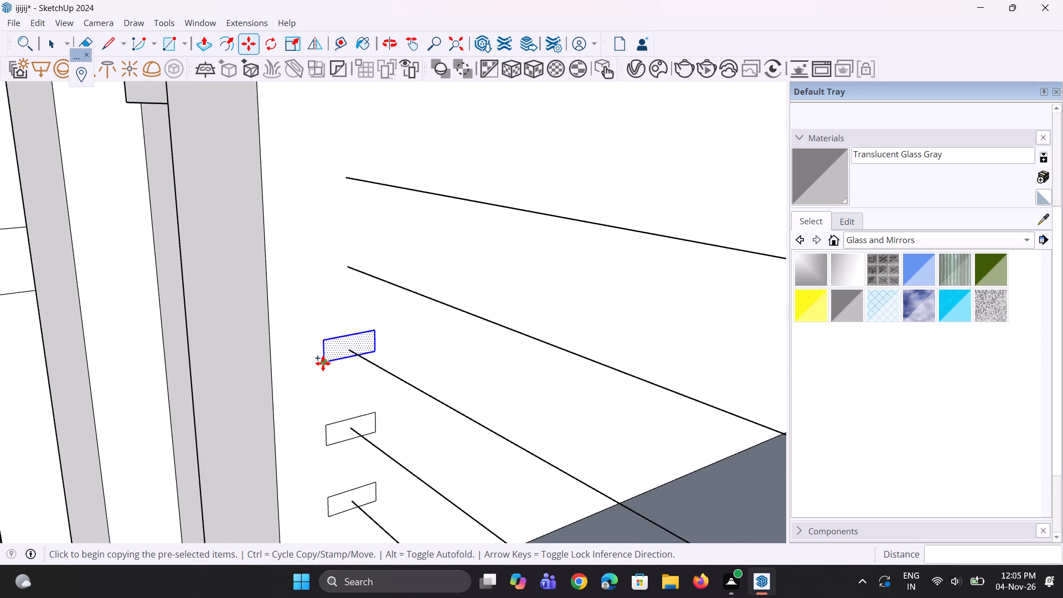
scroll(322, 372, up, 1)
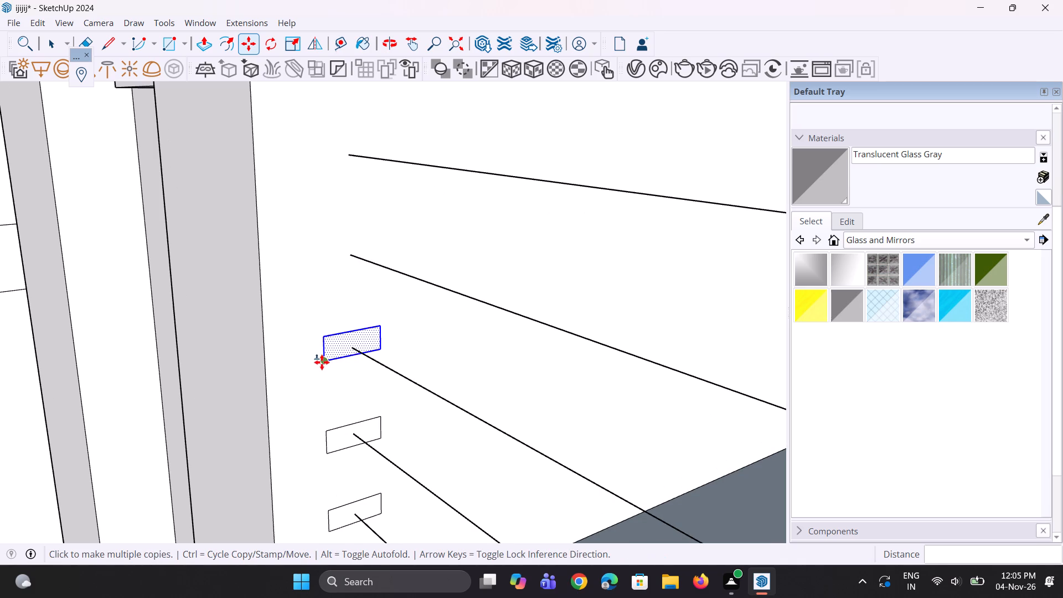
click(322, 362)
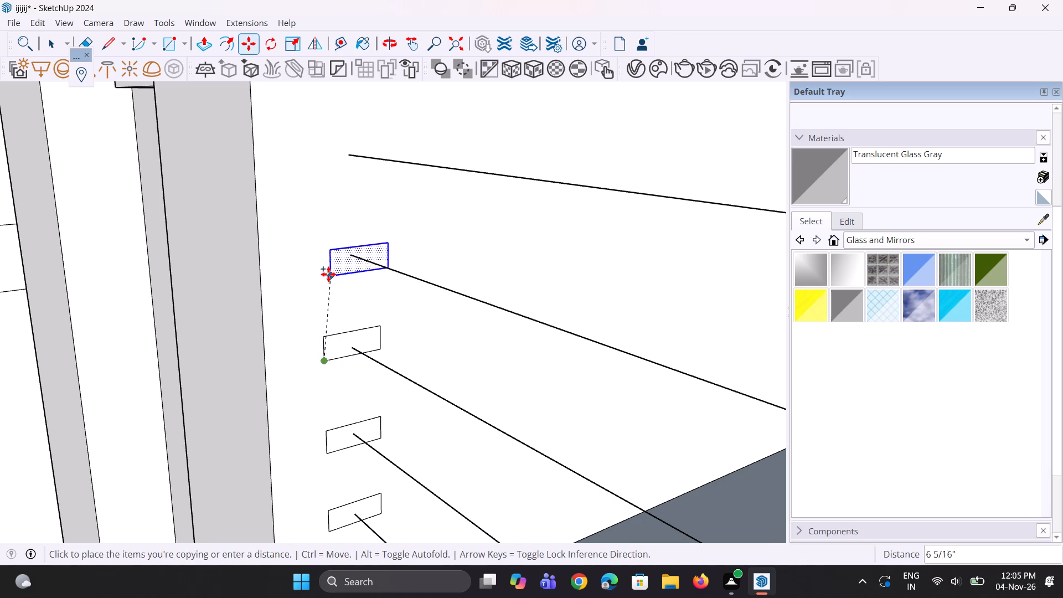
click(326, 272)
scroll(326, 272, down, 7)
scroll(329, 199, up, 4)
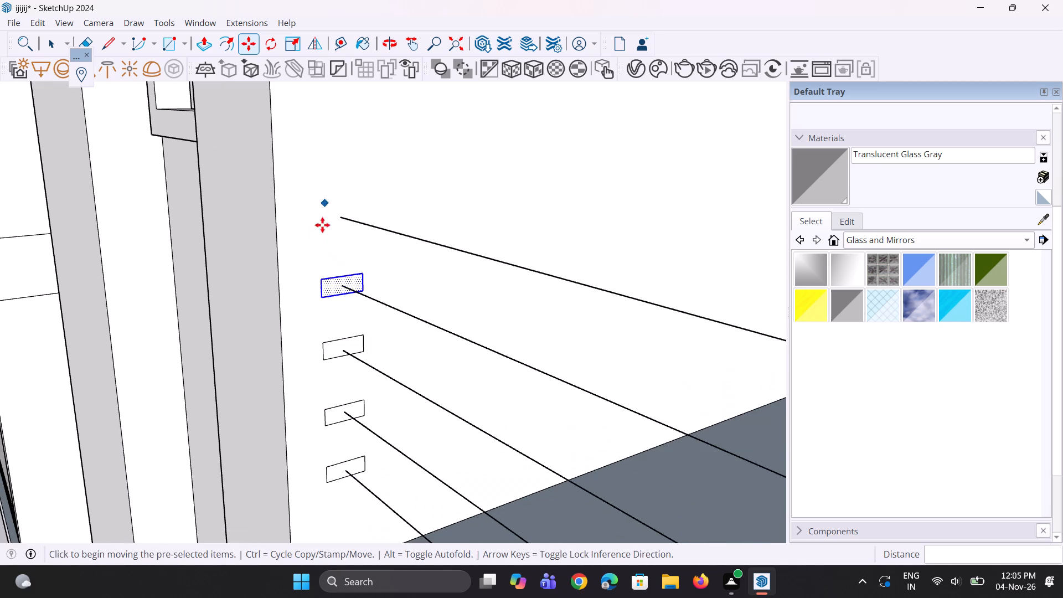
scroll(316, 318, up, 4)
click(324, 281)
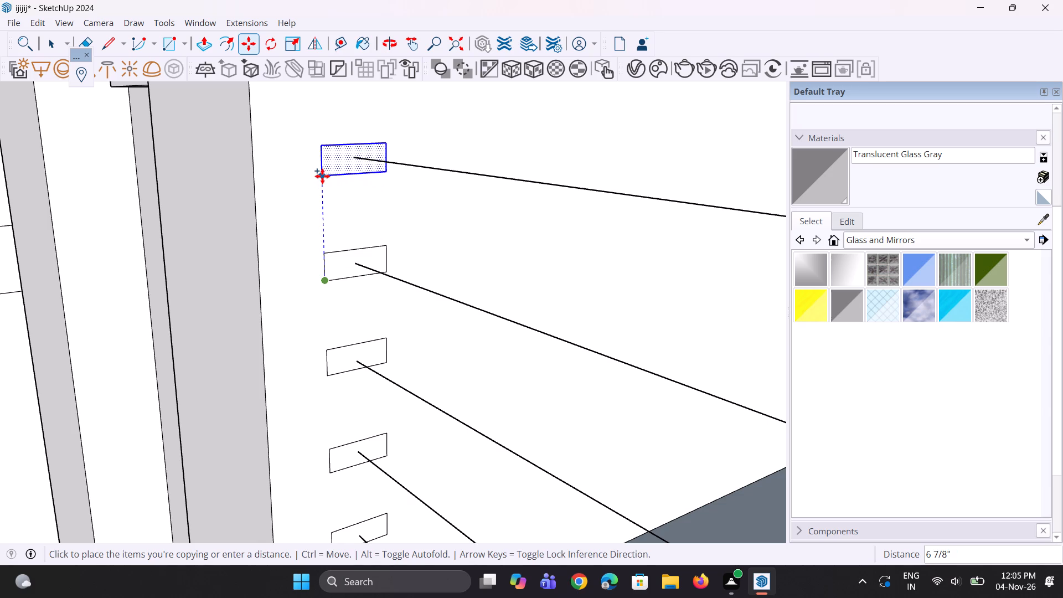
click(322, 176)
Copy the fifth railing line's profile about 1' 3" up to the end of this balcony's top rail line.
scroll(337, 344, down, 17)
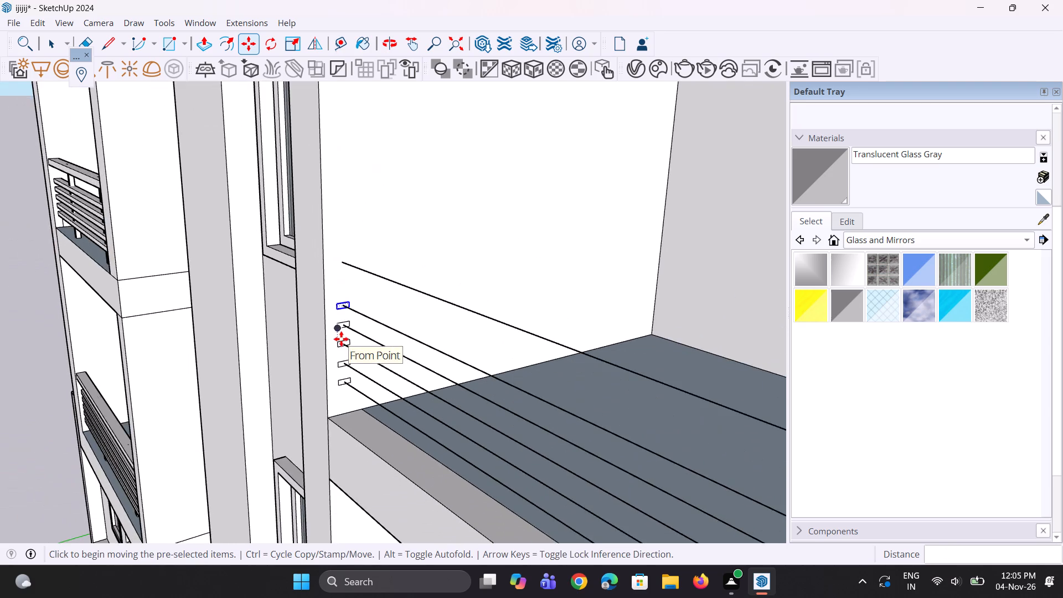
scroll(341, 338, down, 6)
scroll(340, 240, up, 11)
ctrl+scroll(346, 437, up, 7)
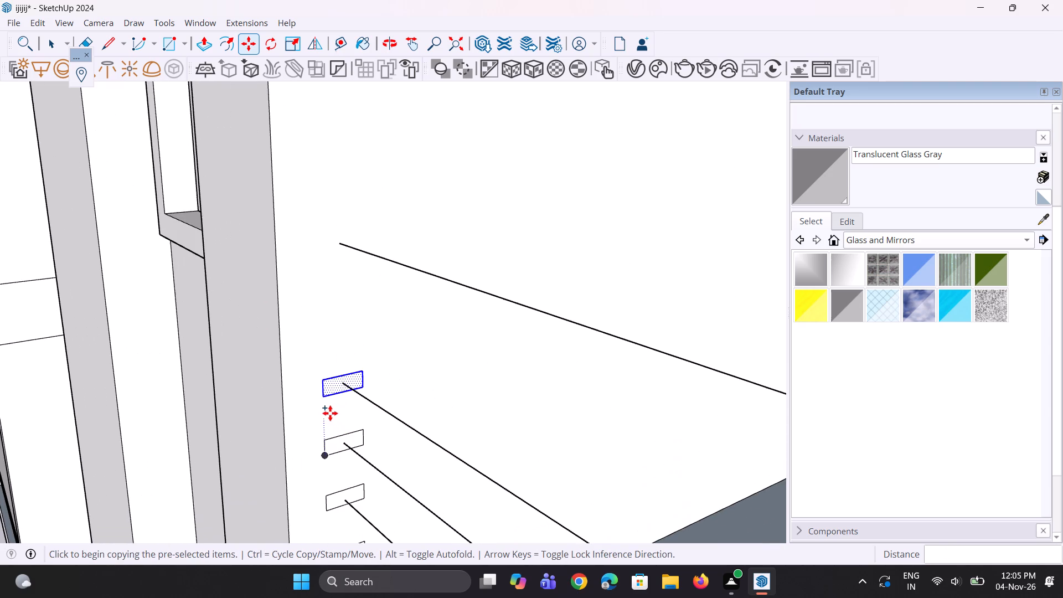
click(322, 399)
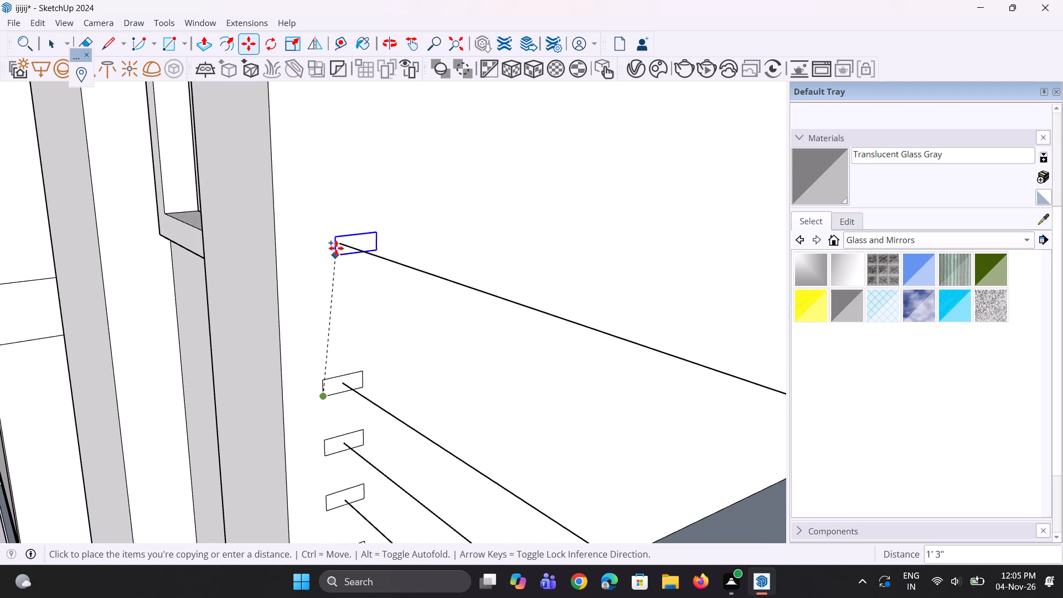
click(327, 253)
scroll(309, 329, down, 4)
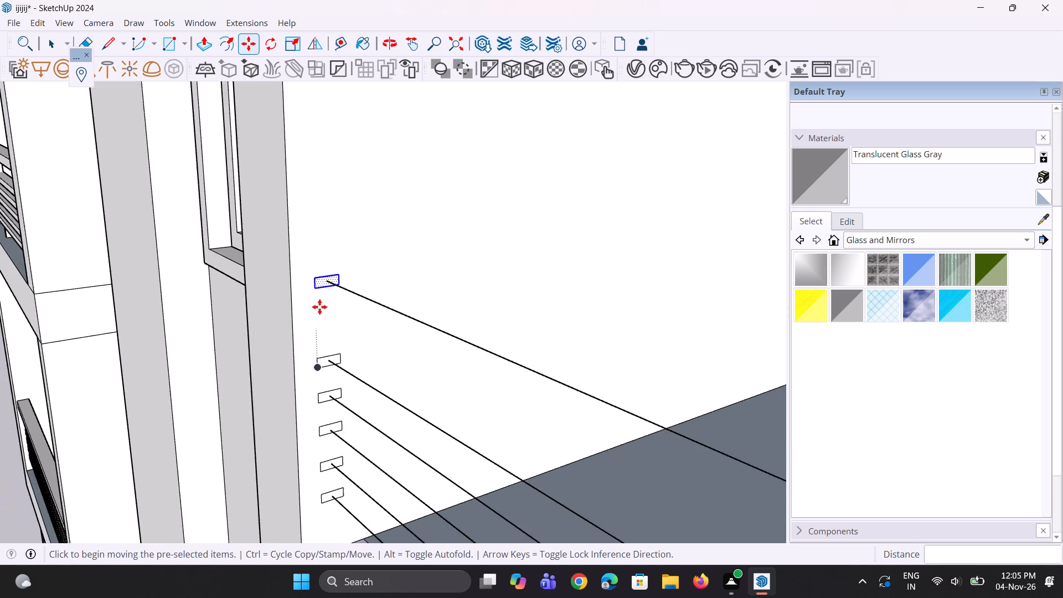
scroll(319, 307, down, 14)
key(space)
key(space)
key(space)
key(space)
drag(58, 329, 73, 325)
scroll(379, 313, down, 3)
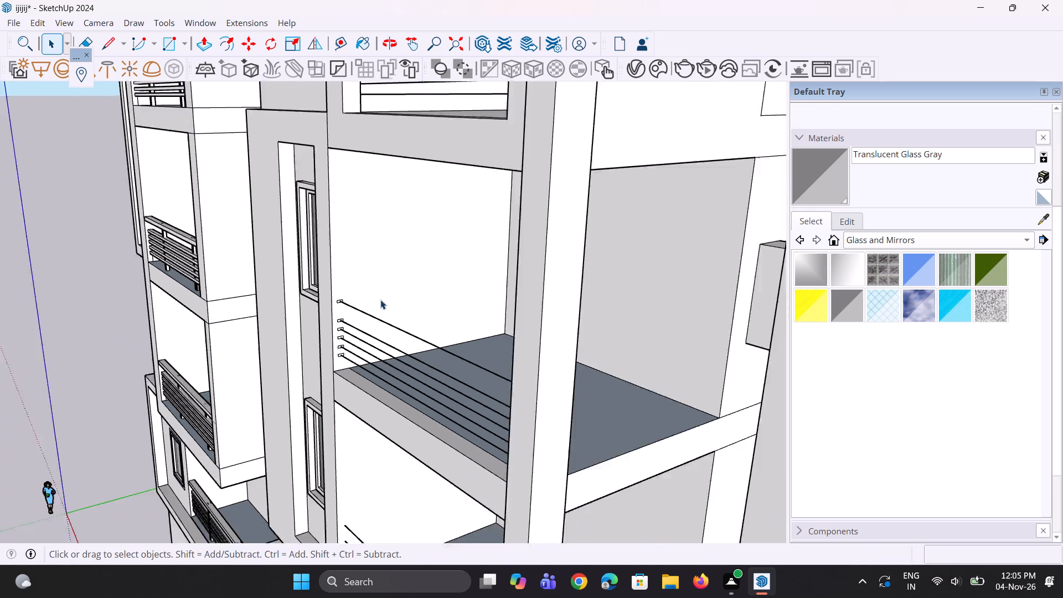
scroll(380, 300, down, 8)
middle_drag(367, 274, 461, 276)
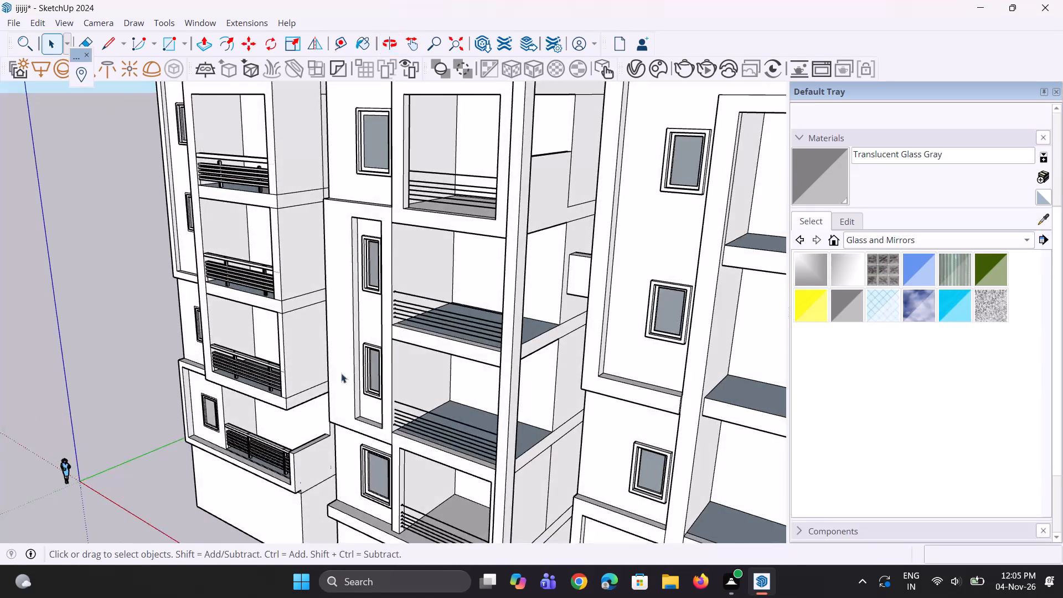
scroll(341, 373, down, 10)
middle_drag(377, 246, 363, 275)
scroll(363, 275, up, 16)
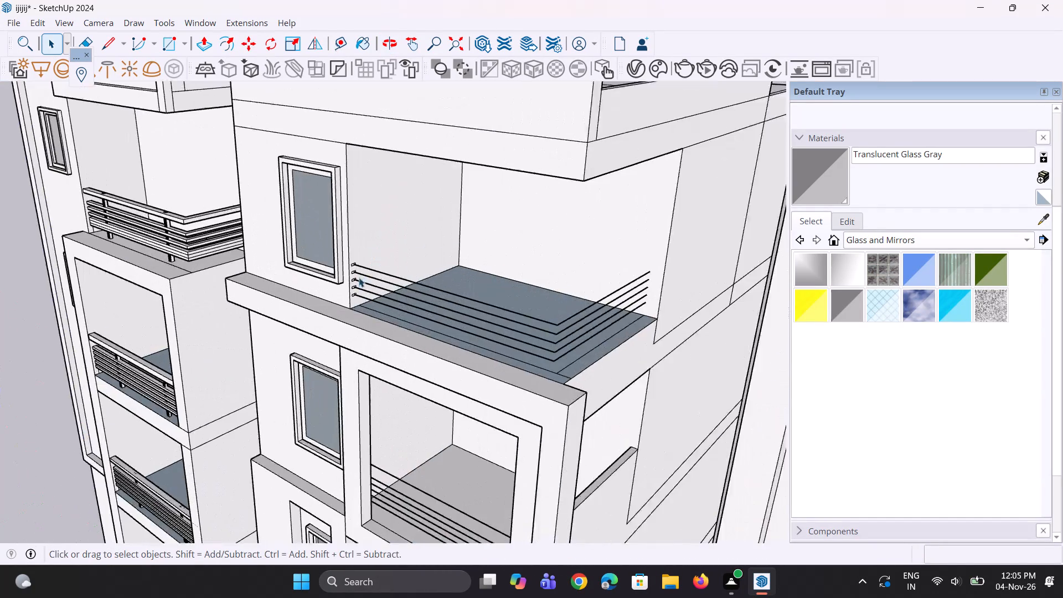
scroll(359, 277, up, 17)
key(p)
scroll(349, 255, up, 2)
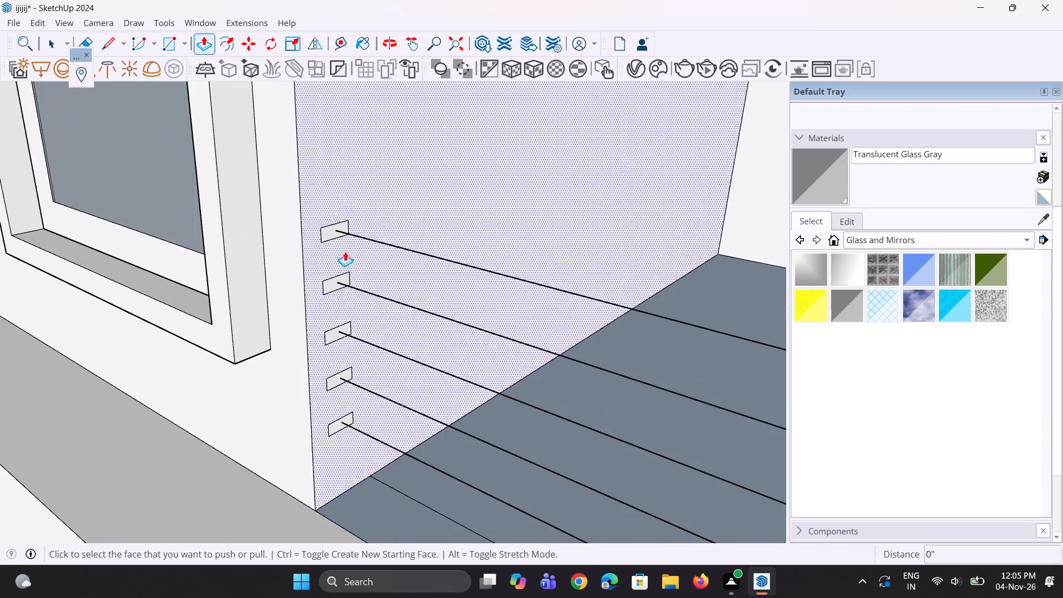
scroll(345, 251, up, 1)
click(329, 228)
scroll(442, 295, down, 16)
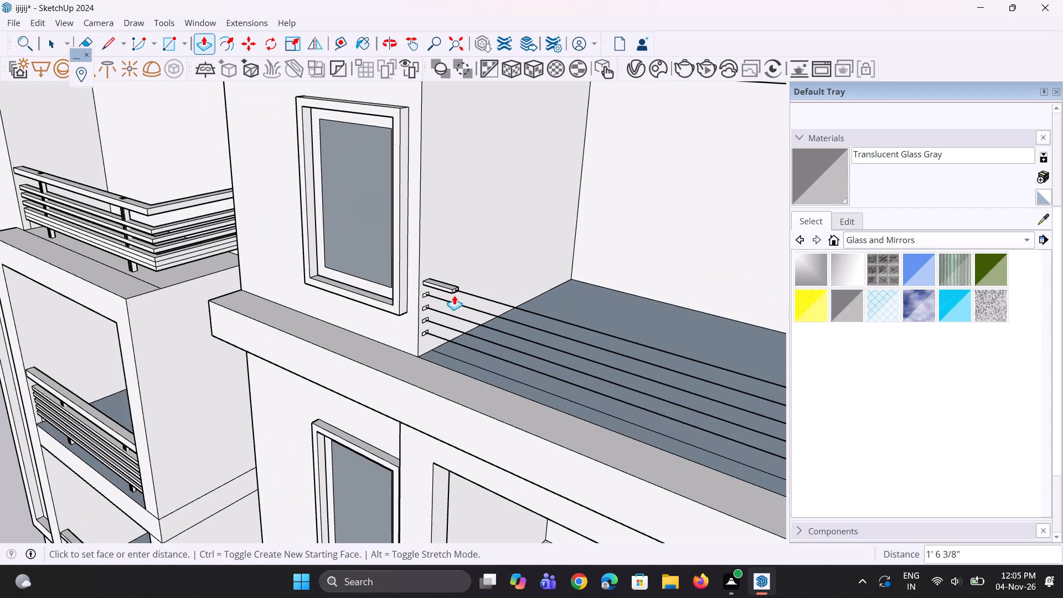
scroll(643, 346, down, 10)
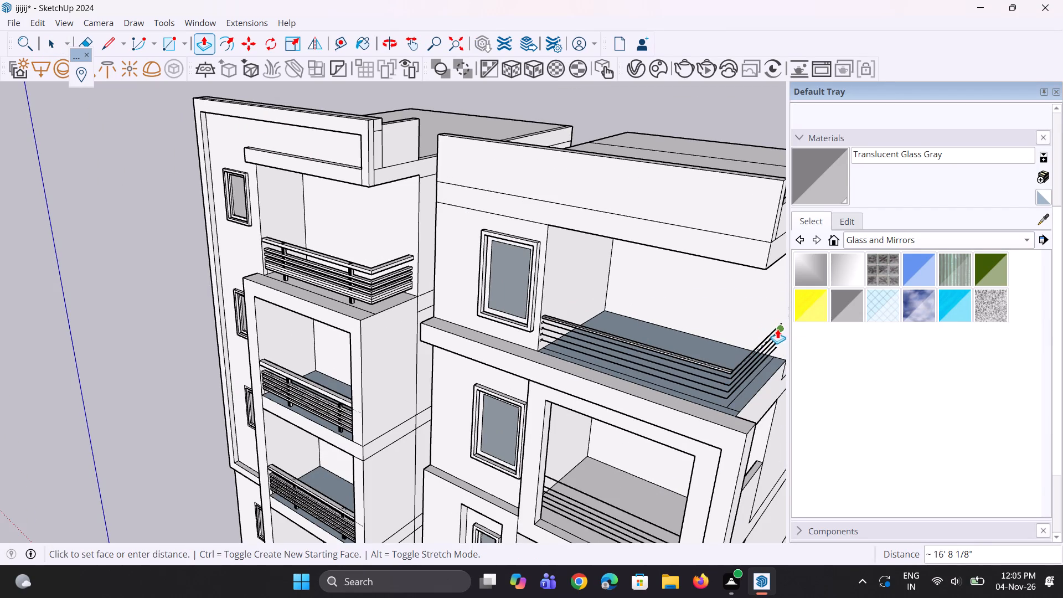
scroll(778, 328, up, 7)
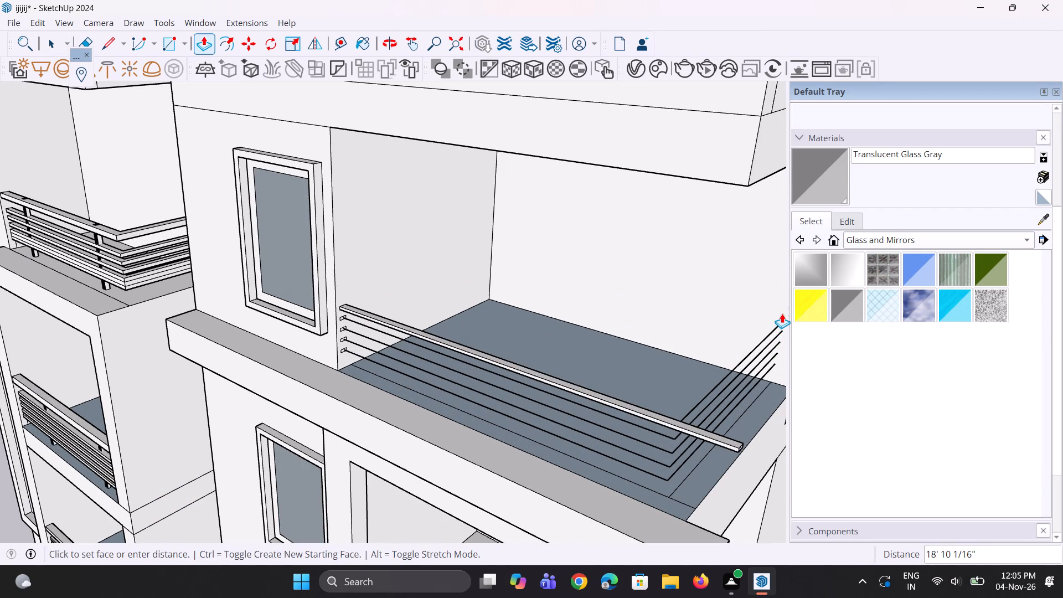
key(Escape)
On the middle building's top-floor balcony, sweep the topmost rail profile along its two-sided railing line with Follow Me.
scroll(497, 323, down, 5)
scroll(245, 215, down, 12)
scroll(365, 197, up, 2)
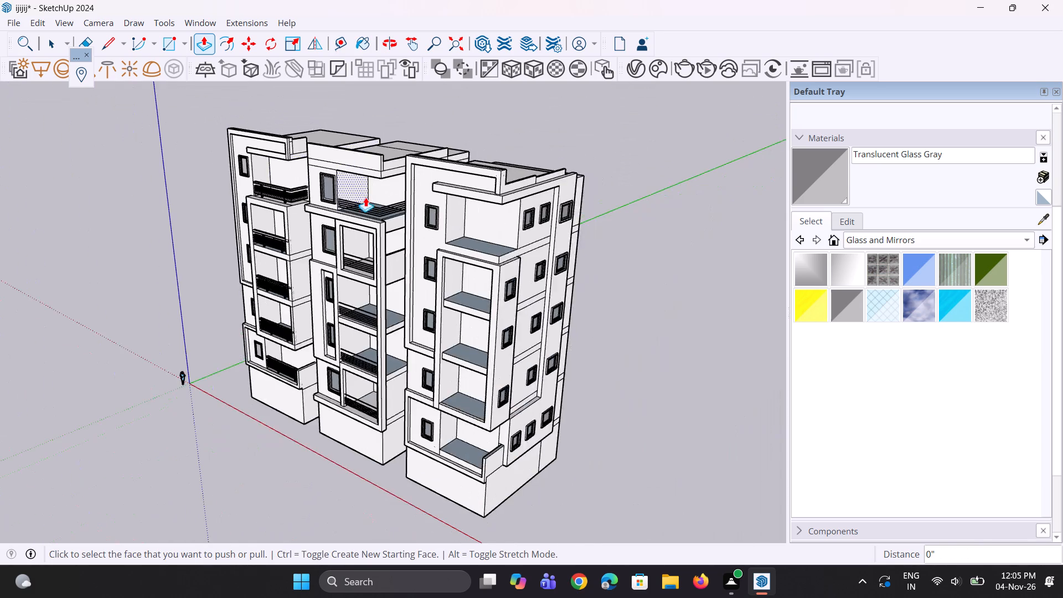
scroll(365, 197, up, 16)
key(space)
key(space)
click(373, 222)
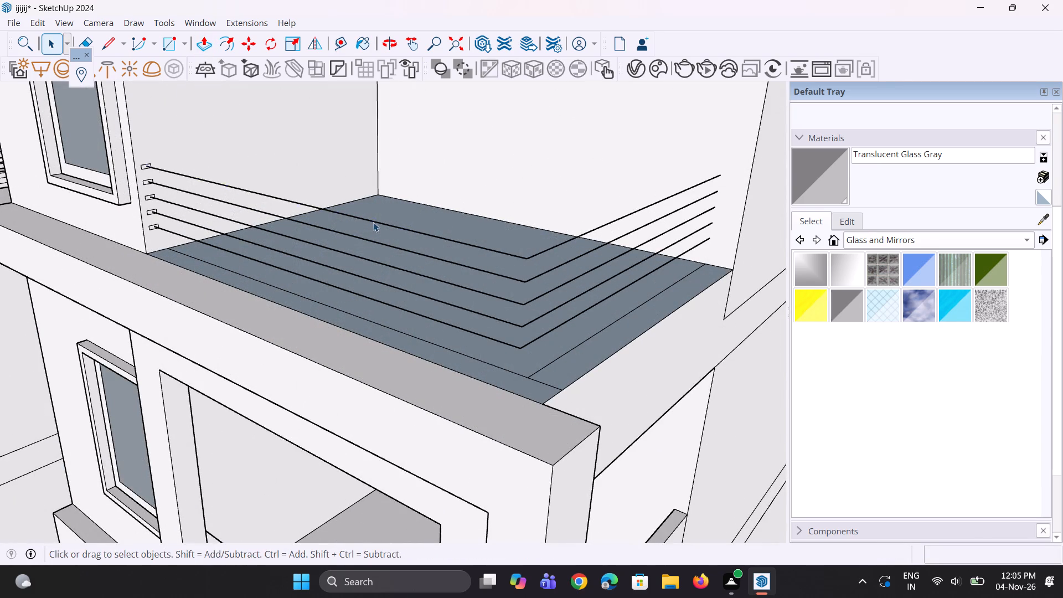
ctrl+click(553, 250)
click(28, 42)
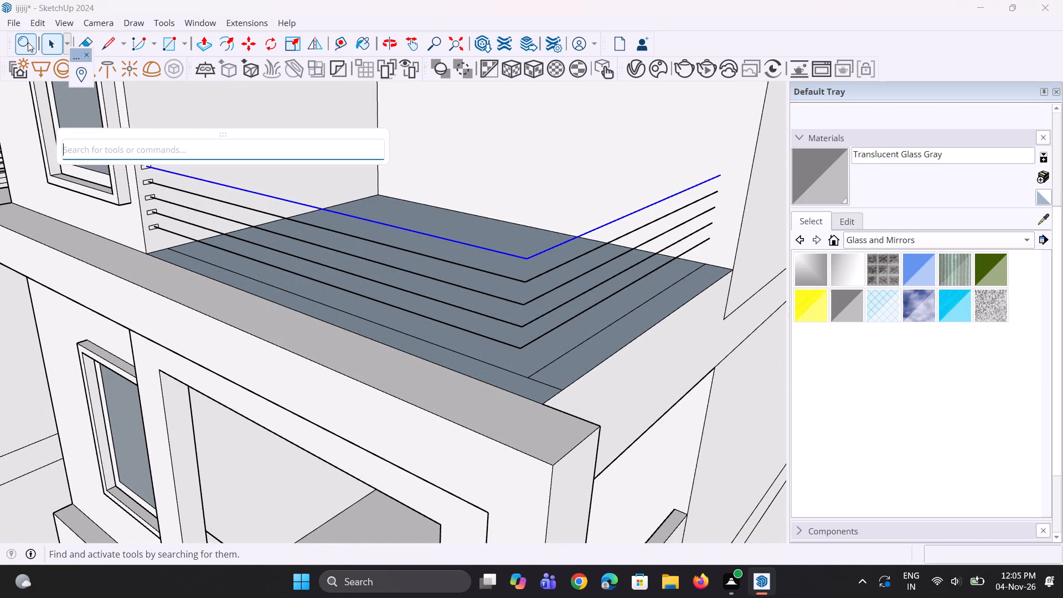
text(fo)
key(l)
key(l)
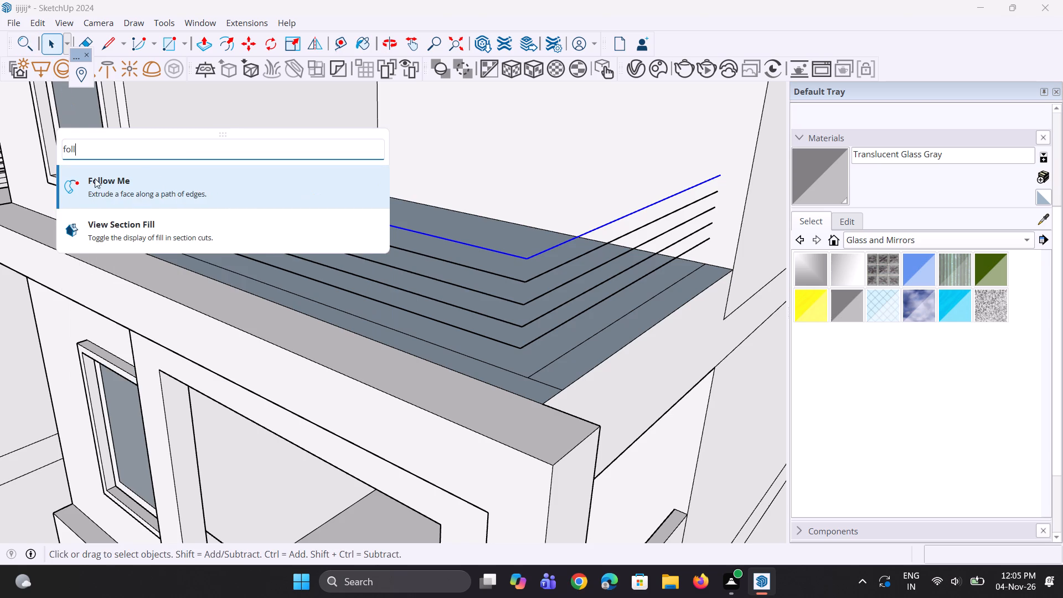
click(95, 178)
scroll(144, 208, up, 6)
click(144, 146)
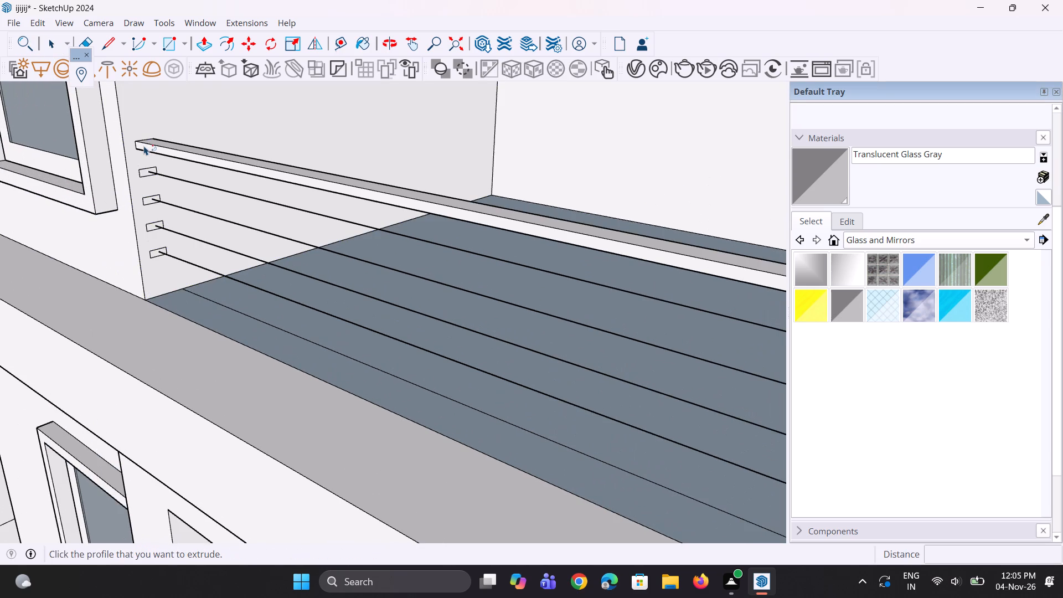
Sweep the second and third profiles from the top along their L-shaped railing lines around the balcony corner.
click(147, 174)
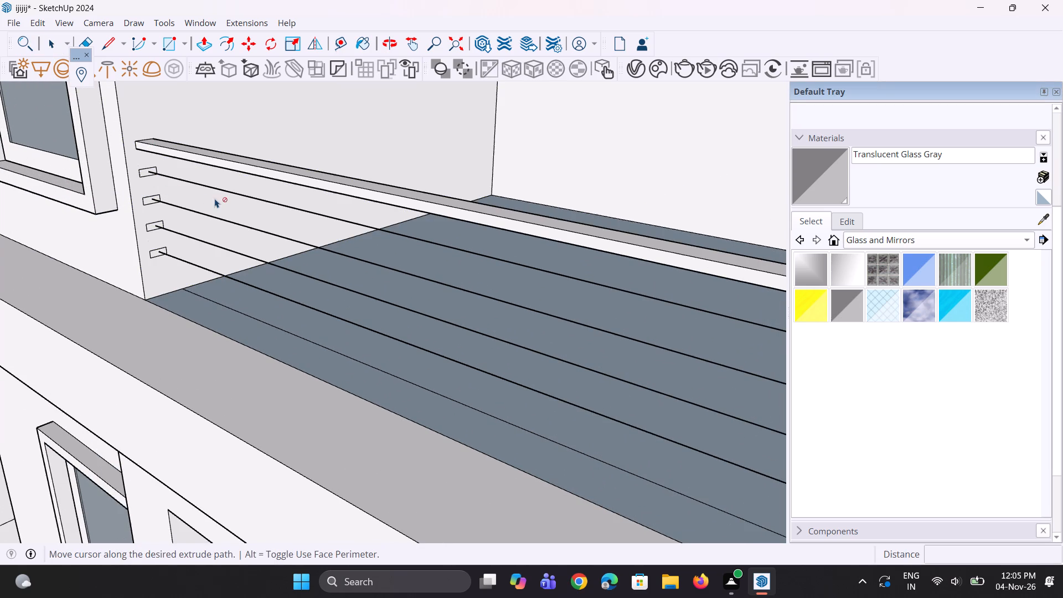
scroll(311, 249, down, 7)
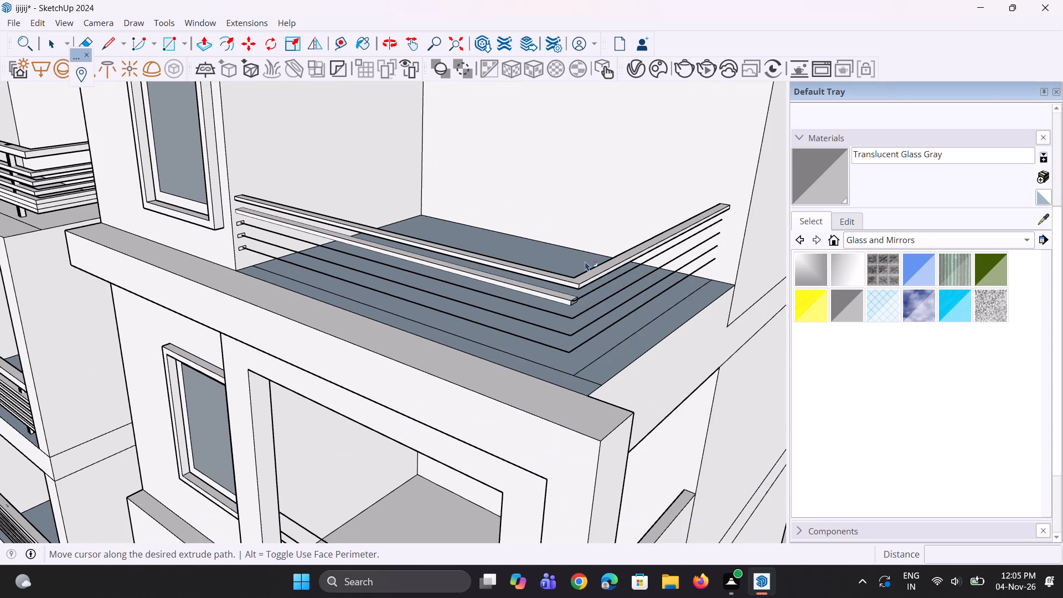
click(729, 219)
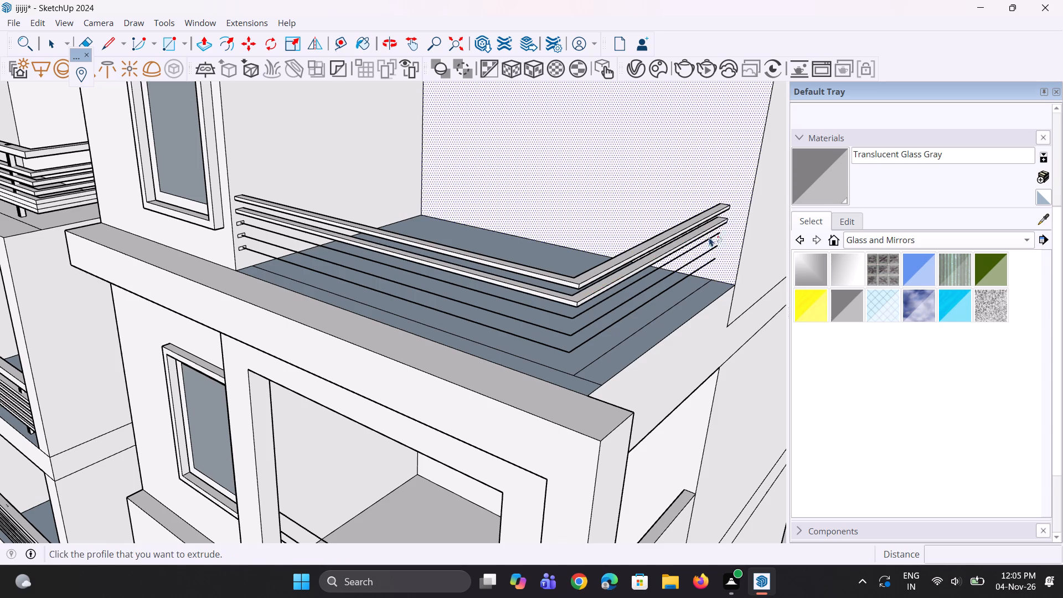
scroll(273, 294, up, 3)
scroll(240, 235, up, 3)
click(226, 192)
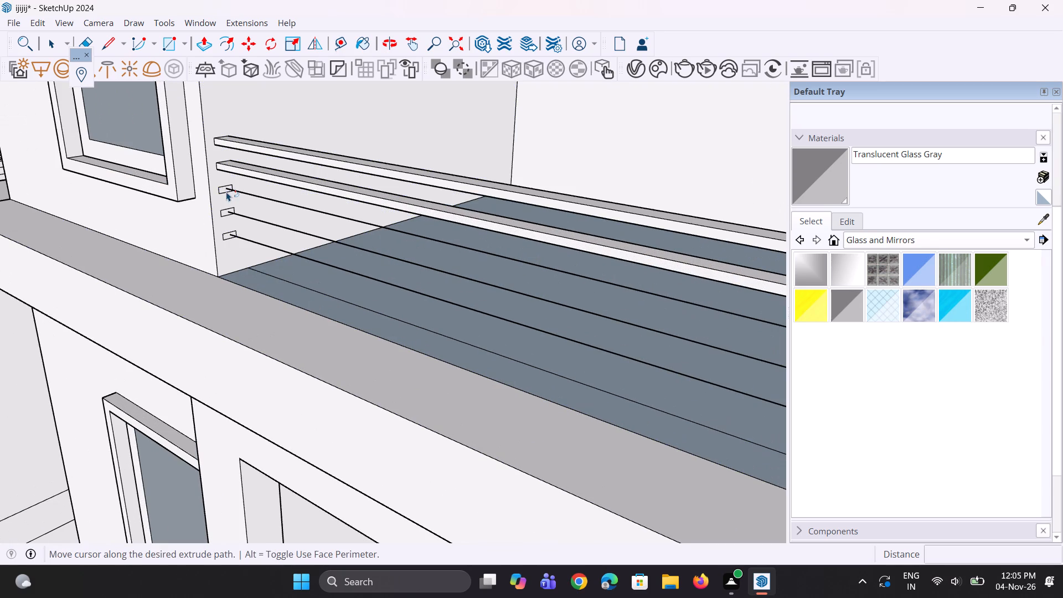
scroll(321, 258, down, 4)
scroll(654, 327, down, 4)
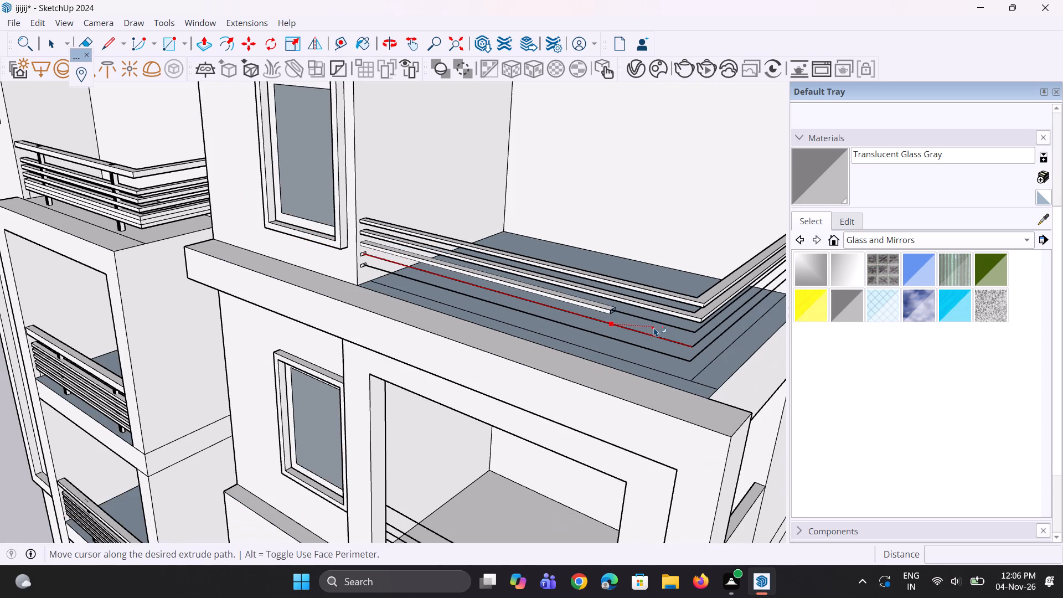
scroll(732, 316, down, 3)
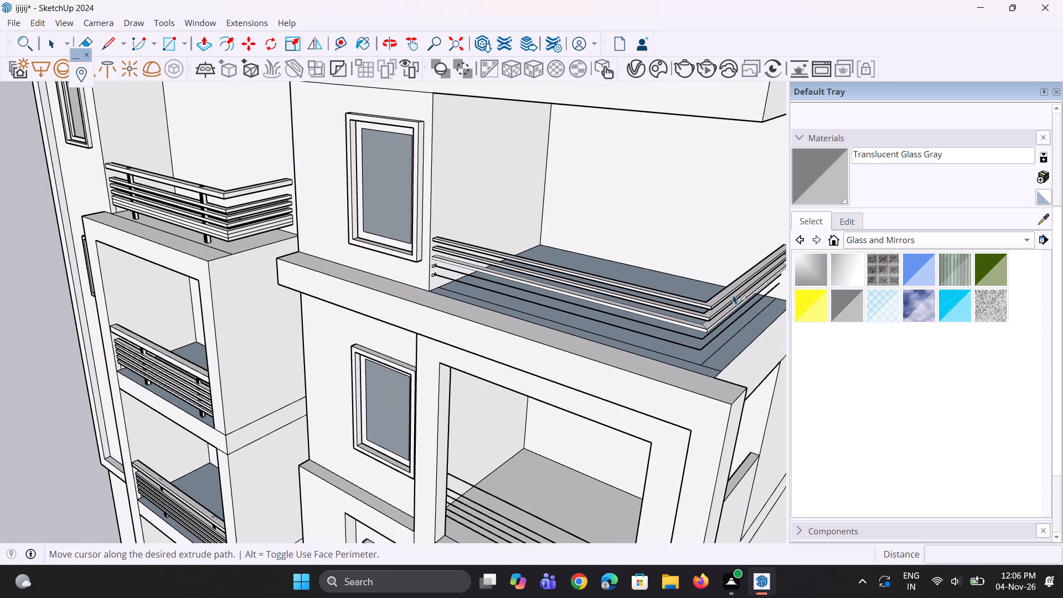
scroll(761, 286, down, 4)
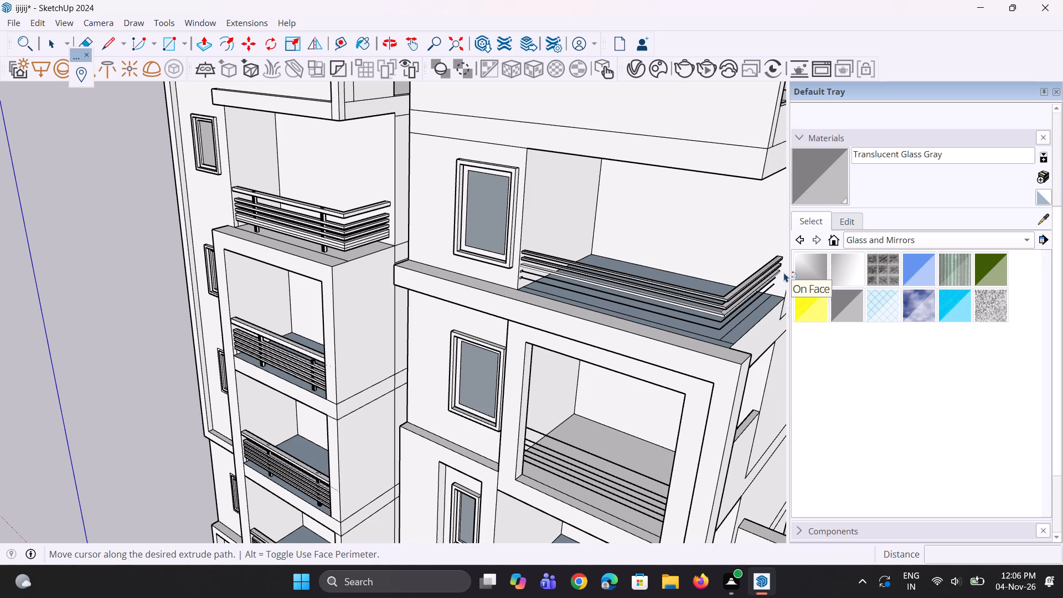
scroll(773, 301, up, 2)
click(781, 277)
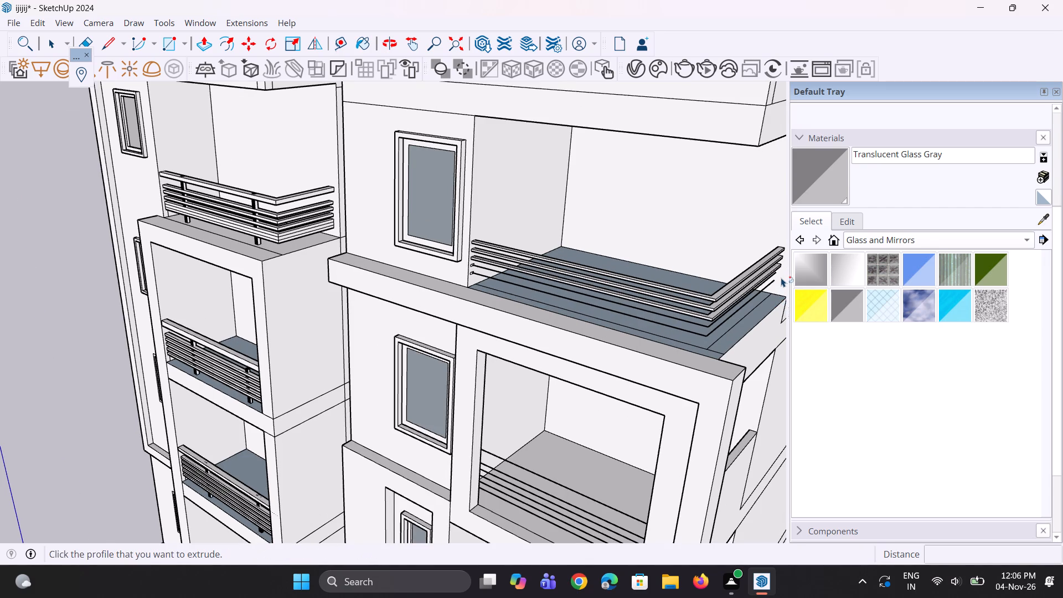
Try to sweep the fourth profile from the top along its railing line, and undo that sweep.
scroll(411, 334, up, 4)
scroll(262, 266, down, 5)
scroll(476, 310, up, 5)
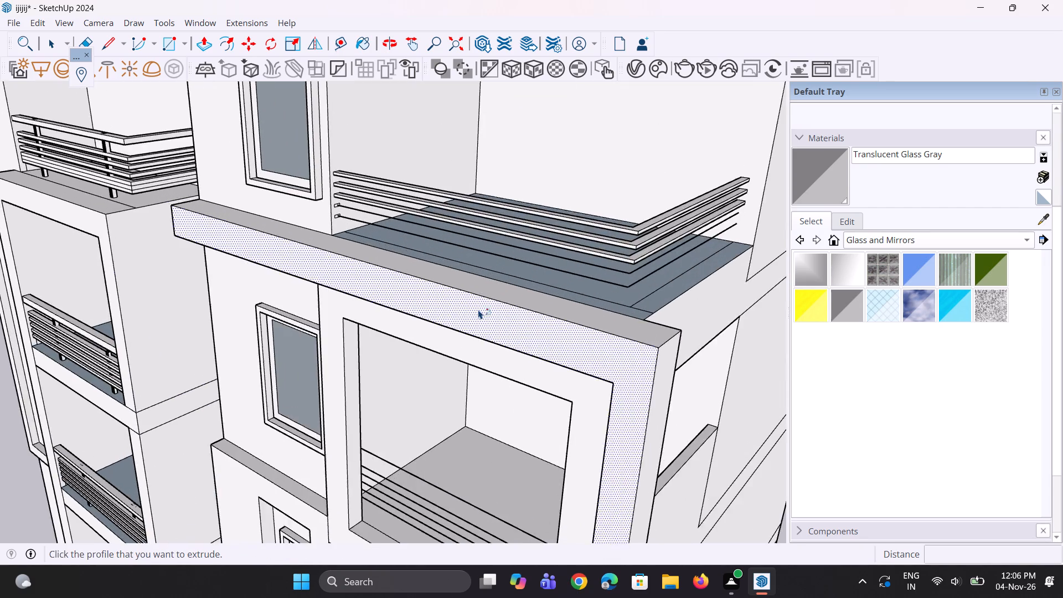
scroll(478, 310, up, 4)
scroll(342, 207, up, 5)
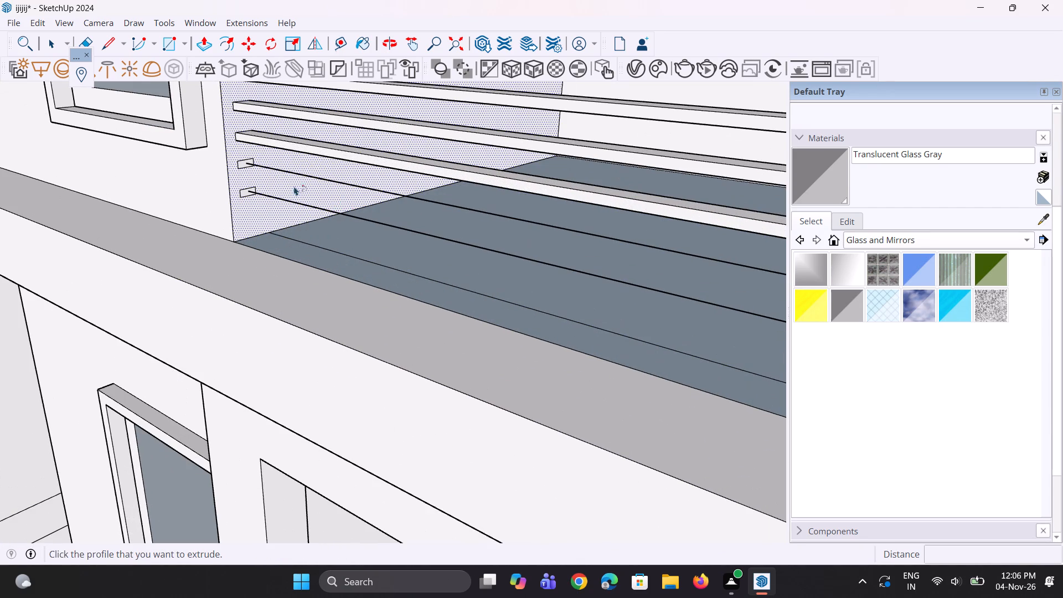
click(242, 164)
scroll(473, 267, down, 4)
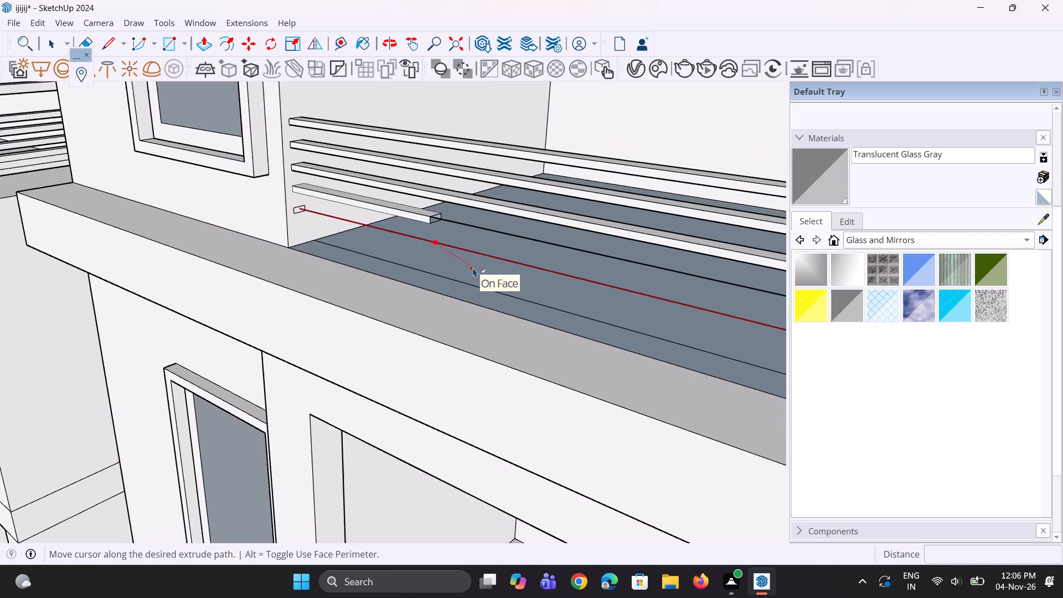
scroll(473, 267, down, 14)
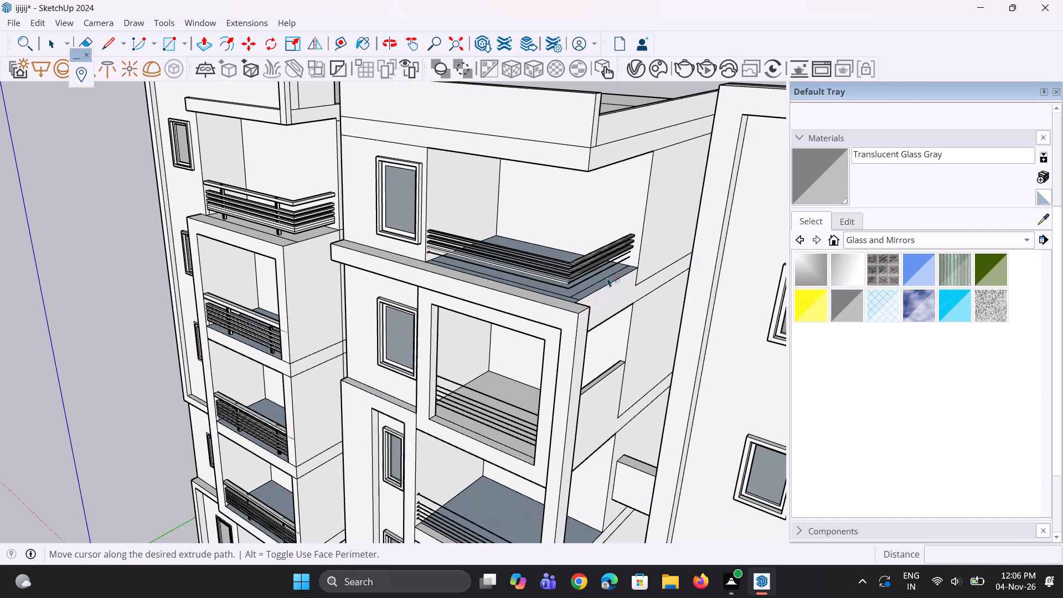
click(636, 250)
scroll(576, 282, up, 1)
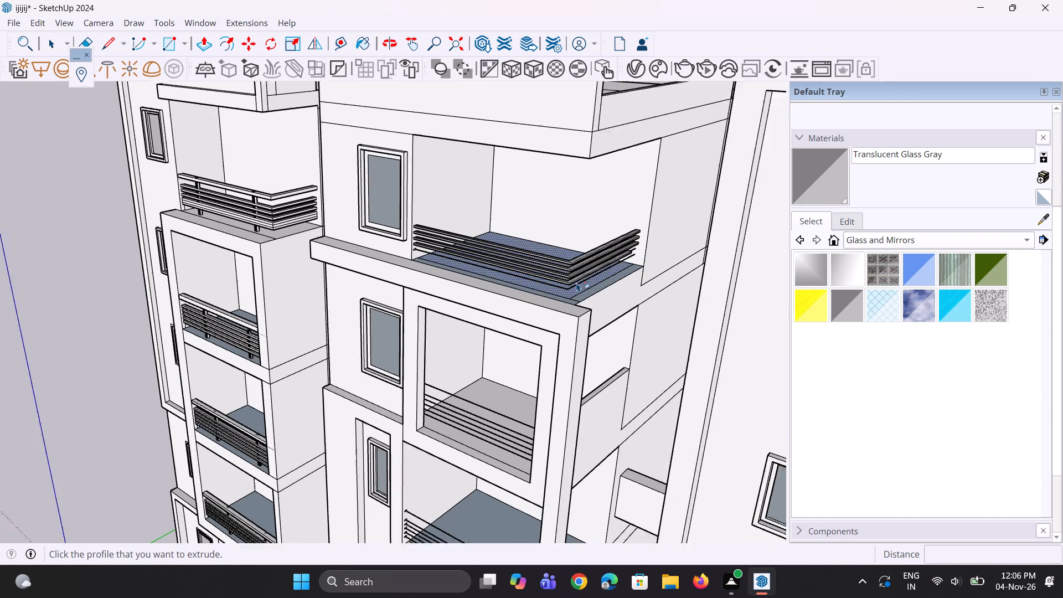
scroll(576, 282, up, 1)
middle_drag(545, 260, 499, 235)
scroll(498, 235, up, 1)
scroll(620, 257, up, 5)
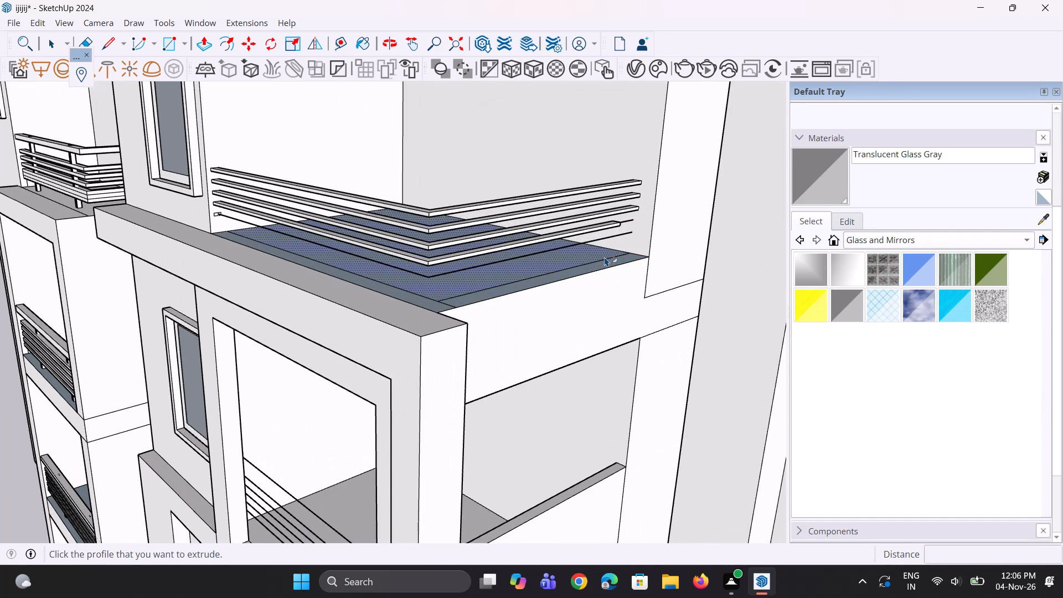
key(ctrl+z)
Sweep the fourth profile from the top along both sides of its railing line to the line's far end.
scroll(203, 195, up, 2)
click(219, 207)
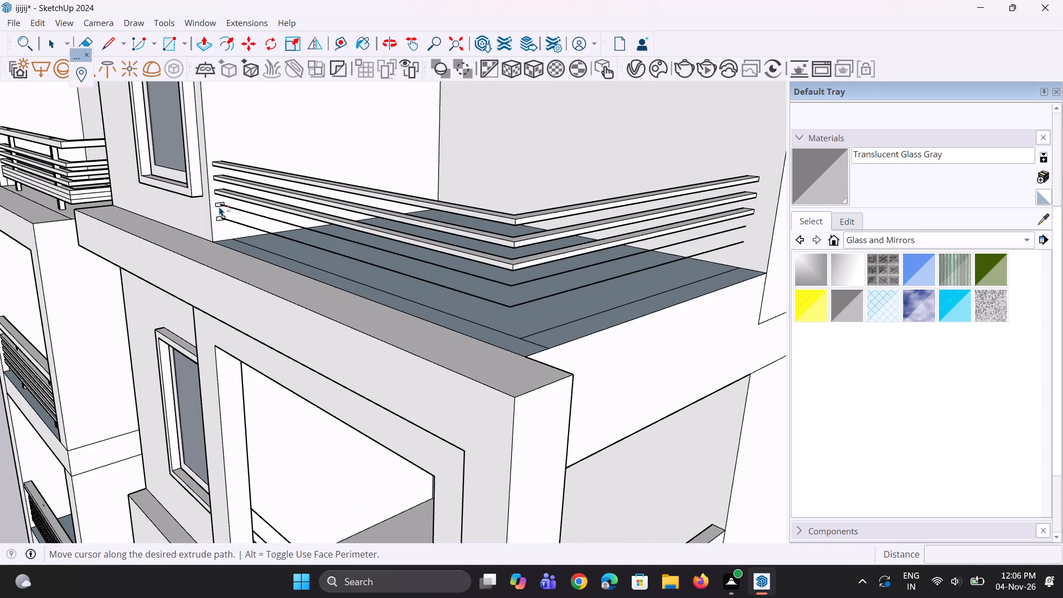
click(752, 227)
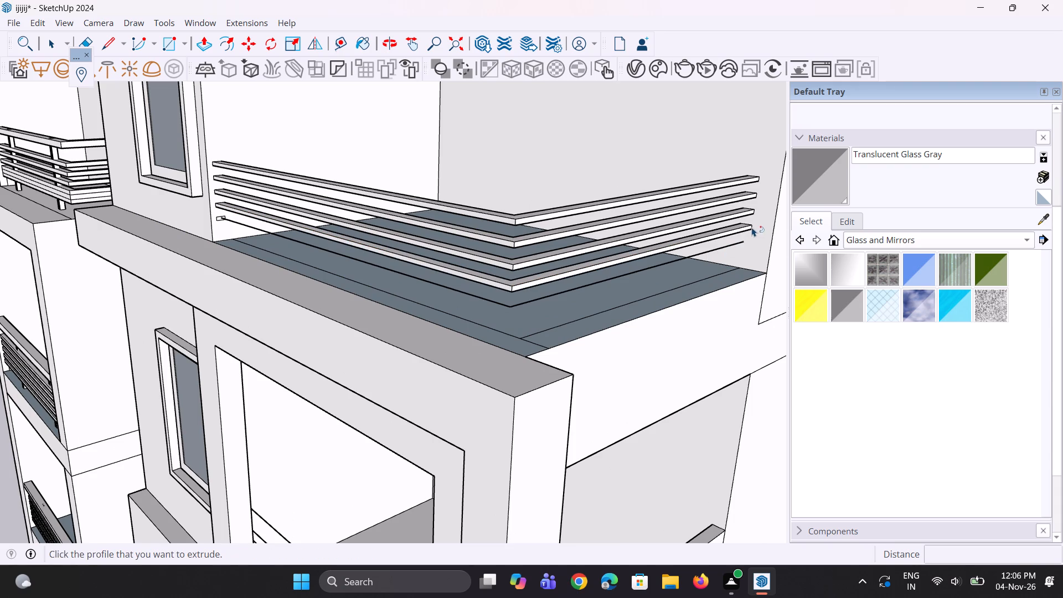
Sweep the lowest profile along its full L-shaped railing line with Follow Me, ending at the far wall.
scroll(702, 229, down, 2)
middle_drag(649, 323, 616, 321)
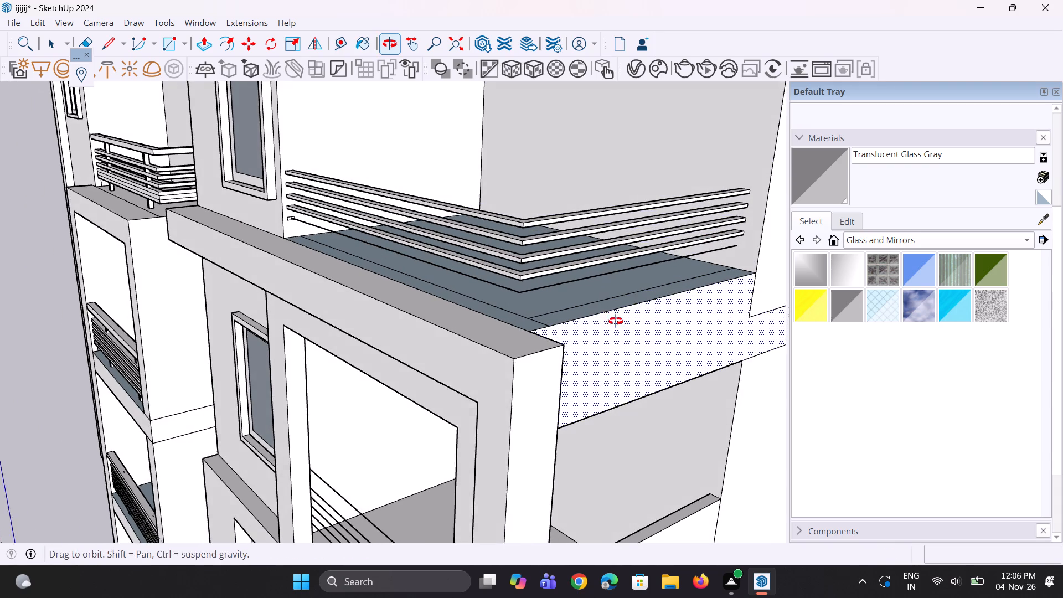
middle_drag(616, 321, 614, 321)
scroll(528, 327, up, 2)
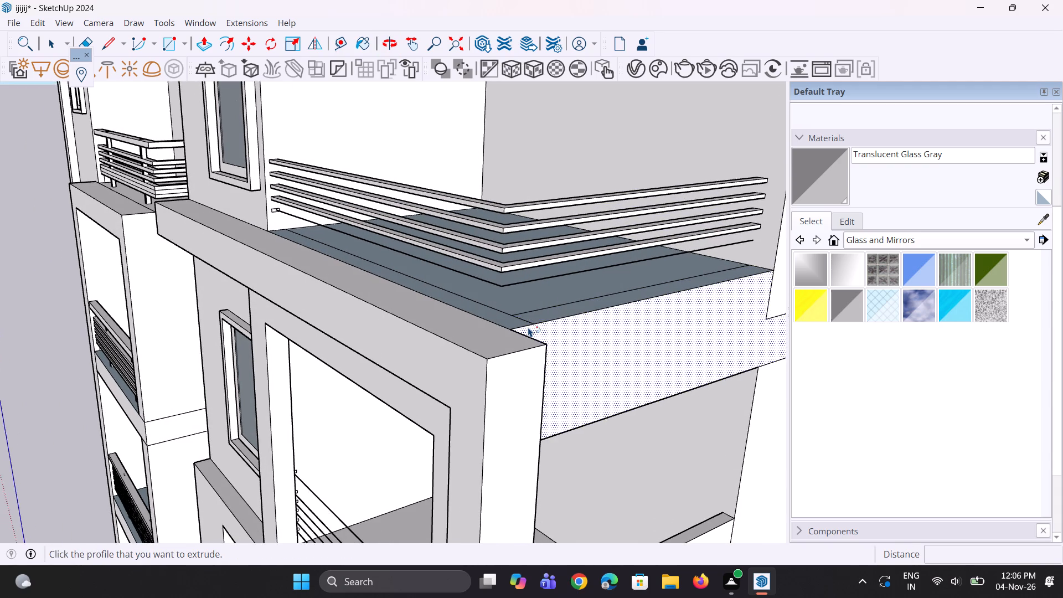
scroll(451, 319, up, 1)
scroll(309, 210, up, 3)
scroll(246, 191, up, 4)
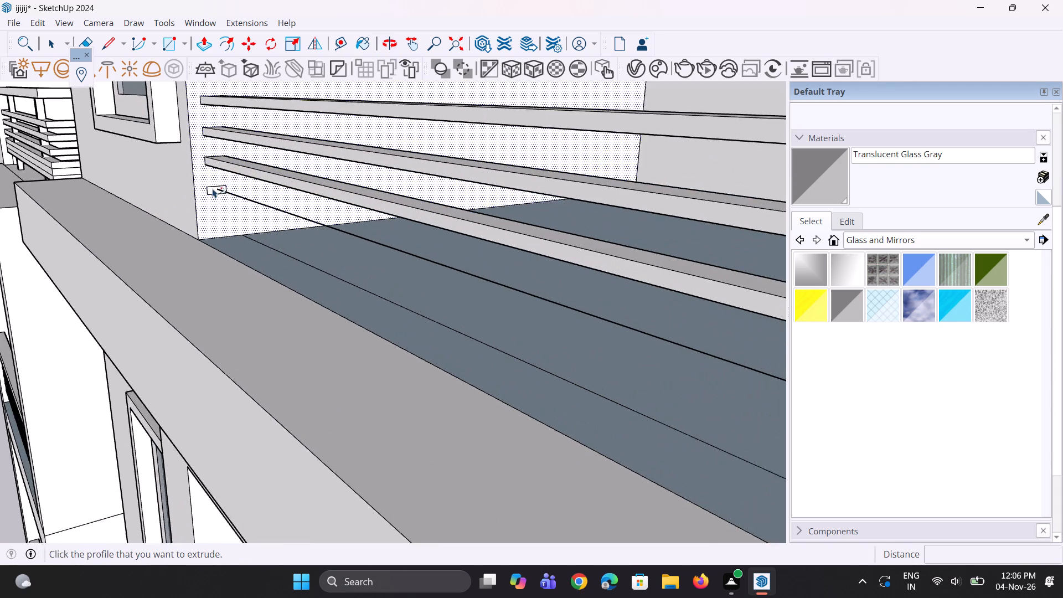
scroll(213, 188, up, 2)
click(211, 190)
scroll(606, 321, down, 4)
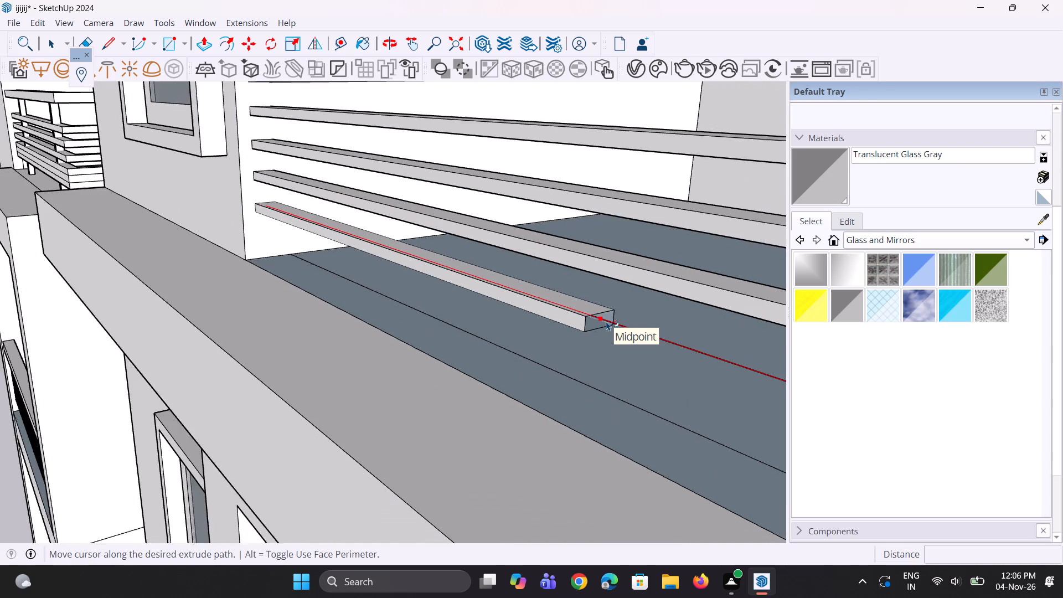
scroll(606, 321, down, 9)
scroll(606, 321, down, 15)
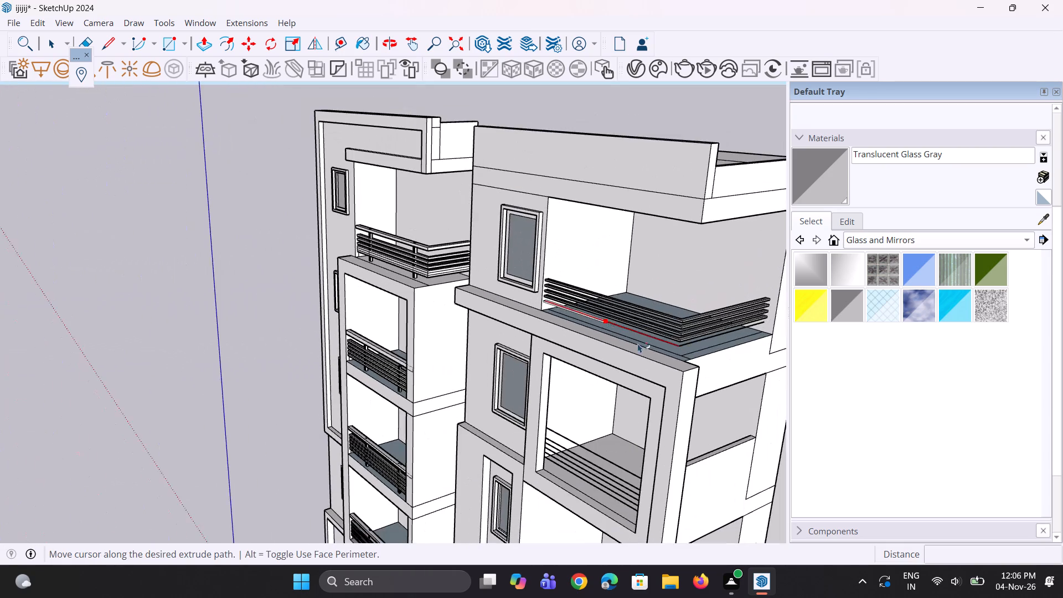
click(768, 319)
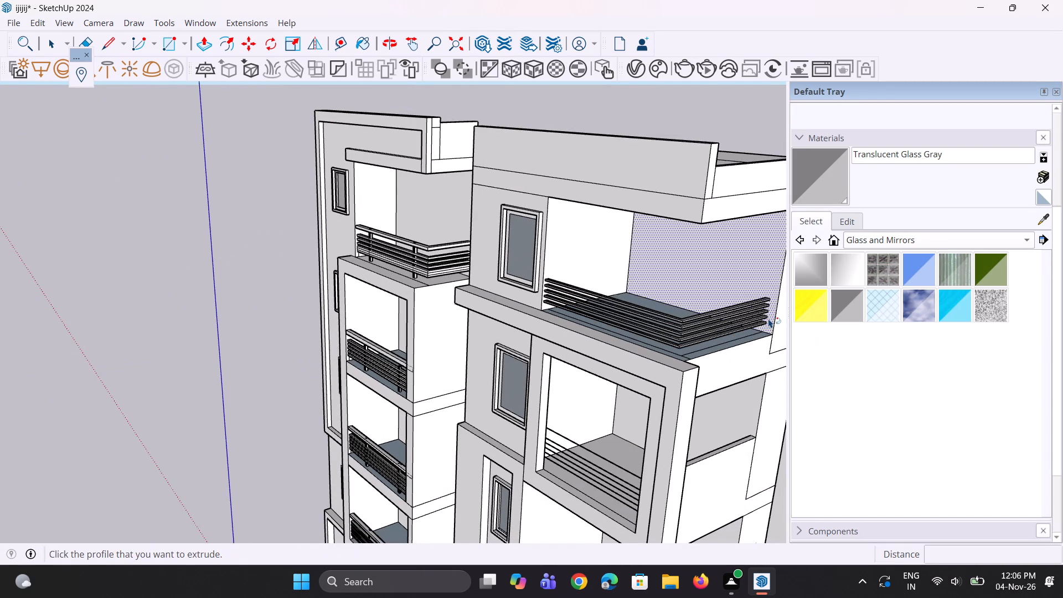
key(space)
scroll(706, 319, up, 7)
key(space)
key(space)
scroll(676, 315, up, 3)
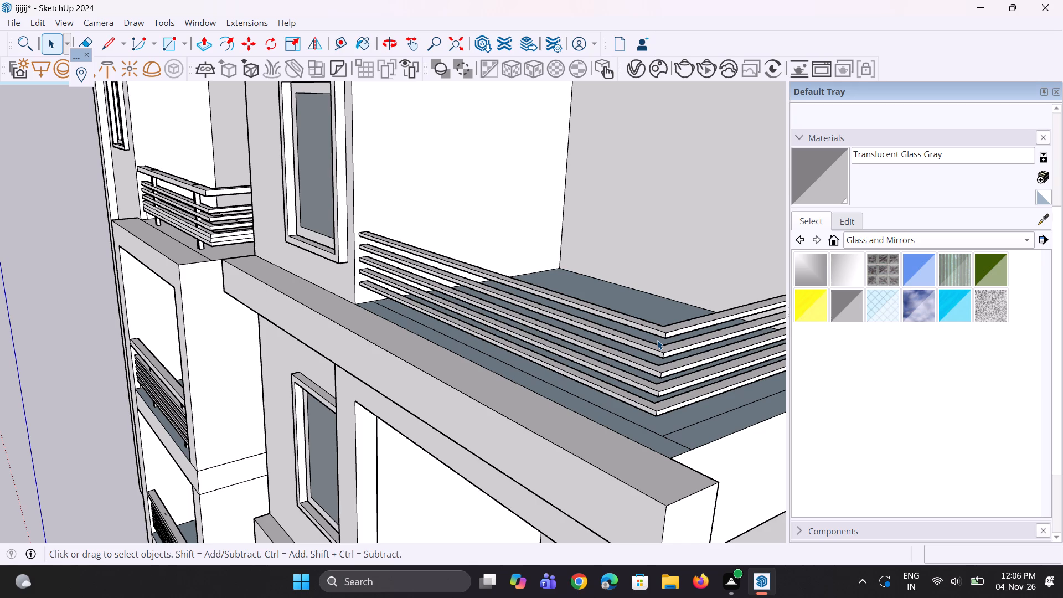
Push/Pull the top rail profile in the framed balcony below the L-shaped railing about 17' 1 9/16" to the opposite side wall.
scroll(532, 316, down, 4)
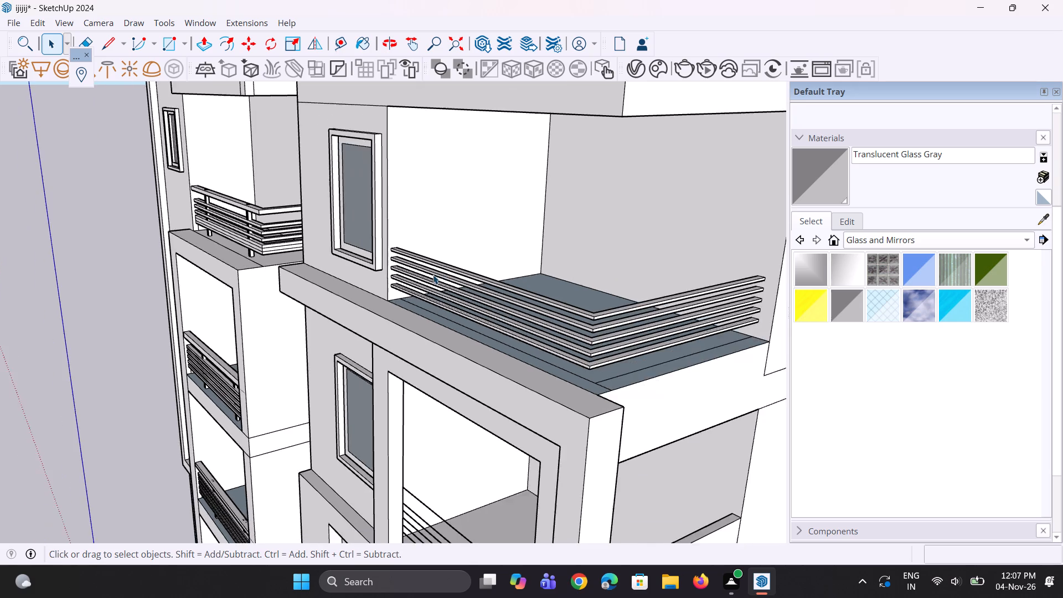
scroll(416, 271, down, 5)
middle_drag(498, 330, 510, 303)
scroll(515, 262, up, 5)
scroll(378, 318, down, 5)
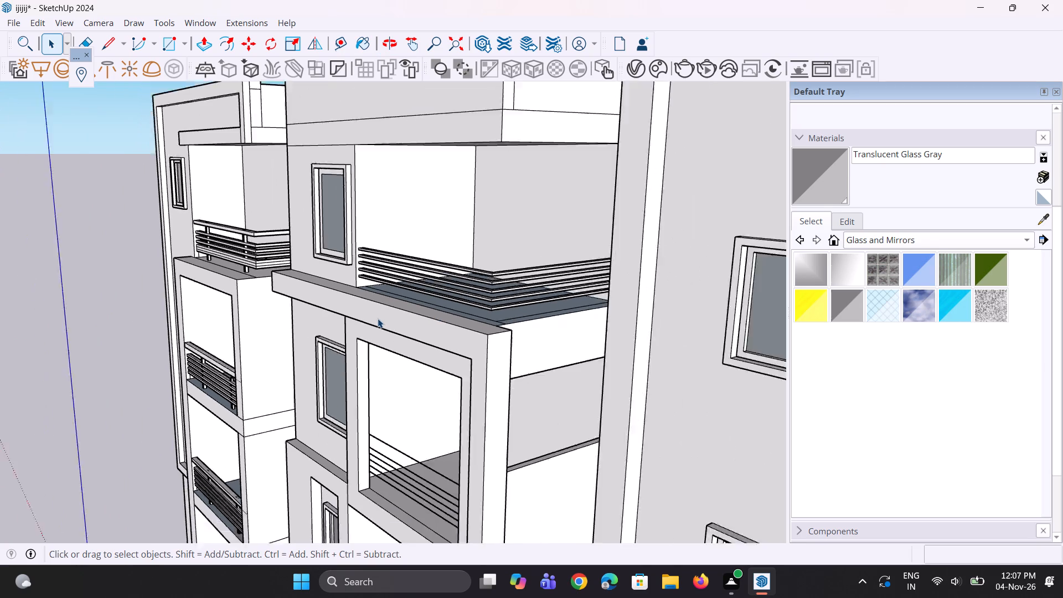
scroll(359, 442, down, 4)
middle_drag(359, 439, 322, 433)
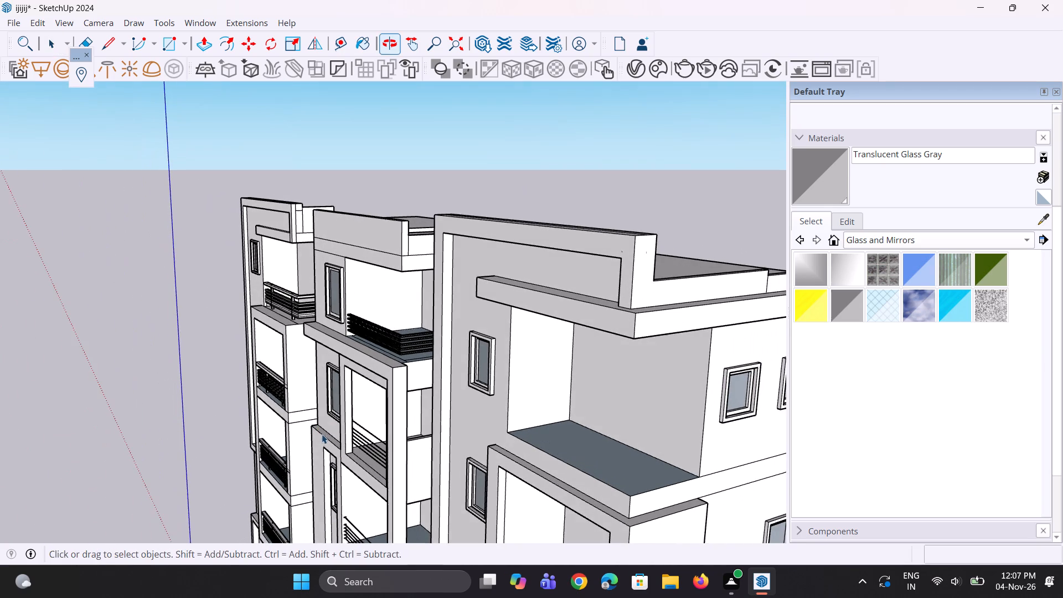
key(p)
scroll(313, 484, up, 4)
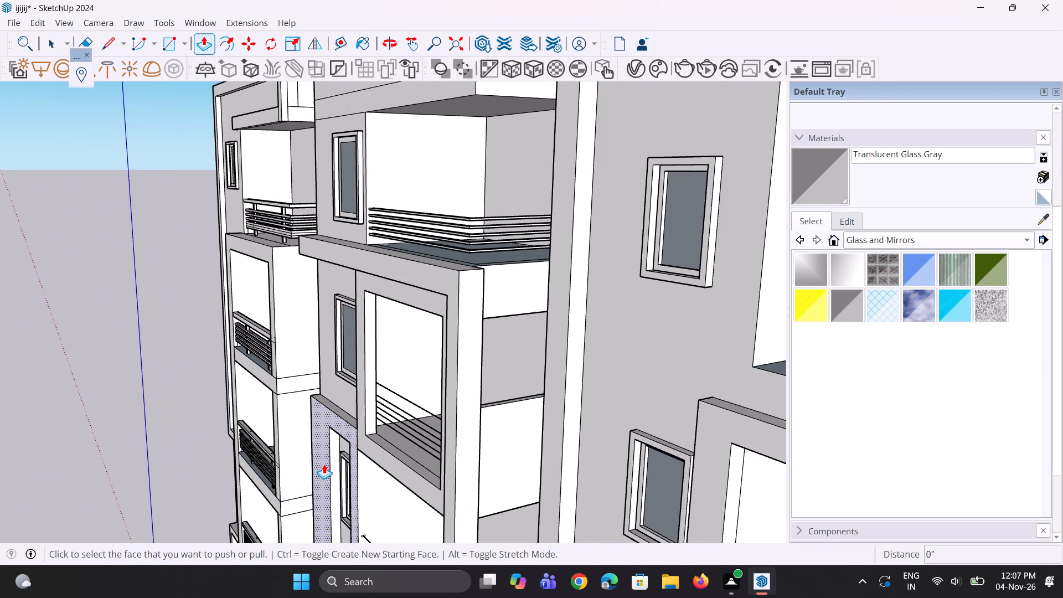
scroll(342, 487, up, 4)
middle_drag(346, 472, 296, 471)
scroll(314, 370, up, 16)
click(332, 268)
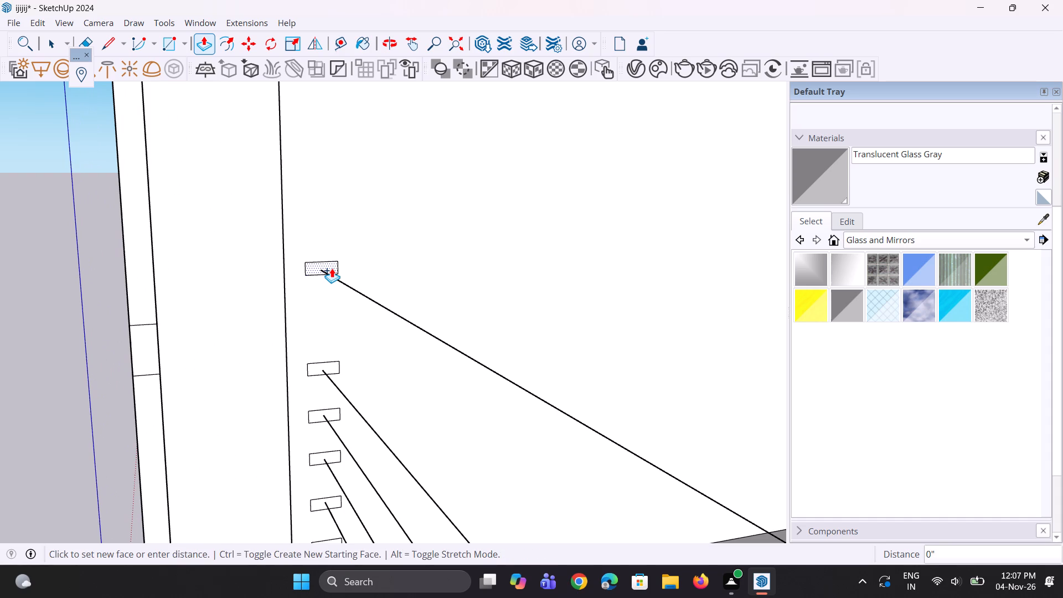
middle_drag(450, 329, 598, 338)
scroll(598, 338, down, 6)
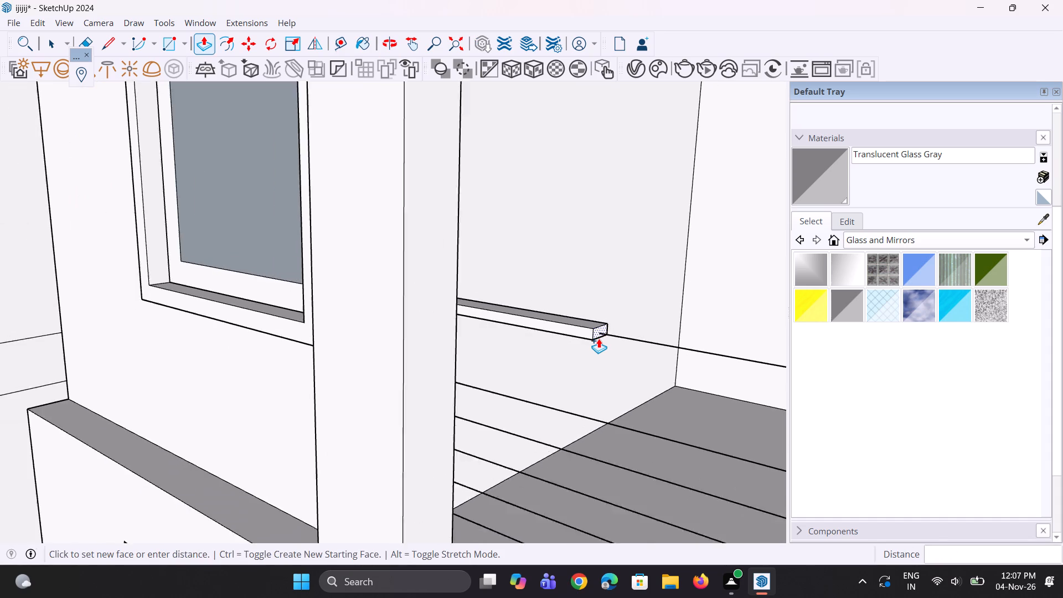
scroll(598, 338, down, 12)
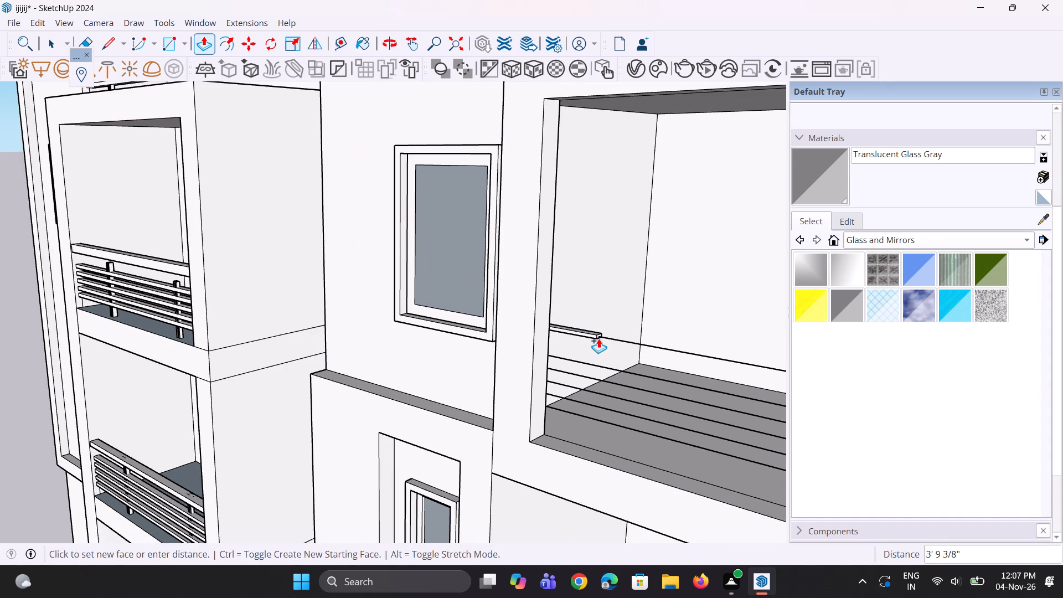
scroll(598, 338, down, 8)
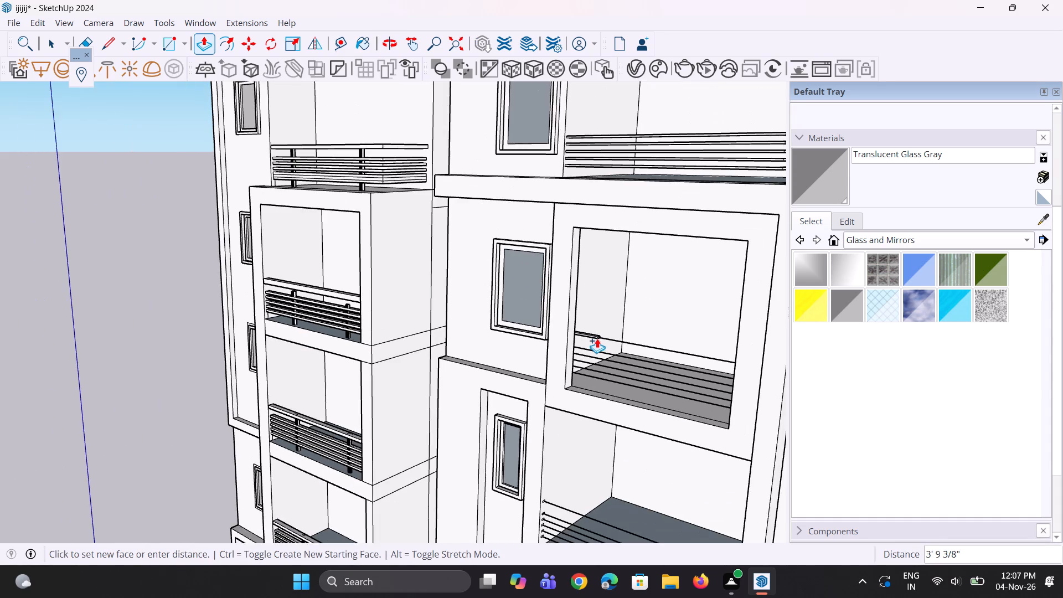
middle_drag(597, 338, 800, 404)
scroll(752, 315, up, 9)
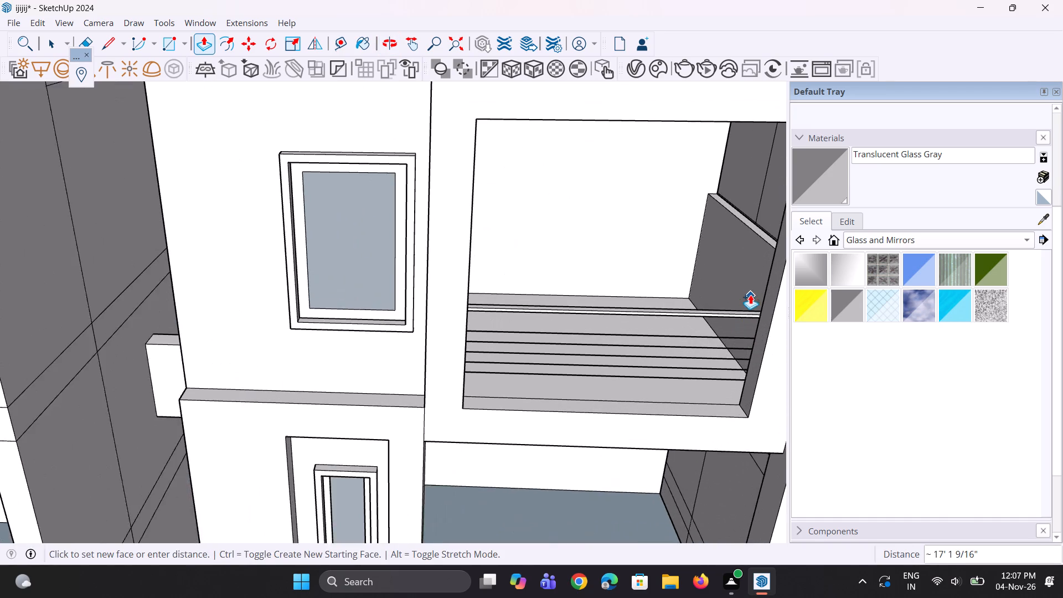
scroll(750, 295, up, 2)
click(754, 281)
Extrude the second, third and fourth rail profiles from the top in the framed balcony by the same distance as its top rail.
scroll(660, 350, up, 1)
middle_drag(660, 350, 400, 324)
scroll(105, 276, up, 11)
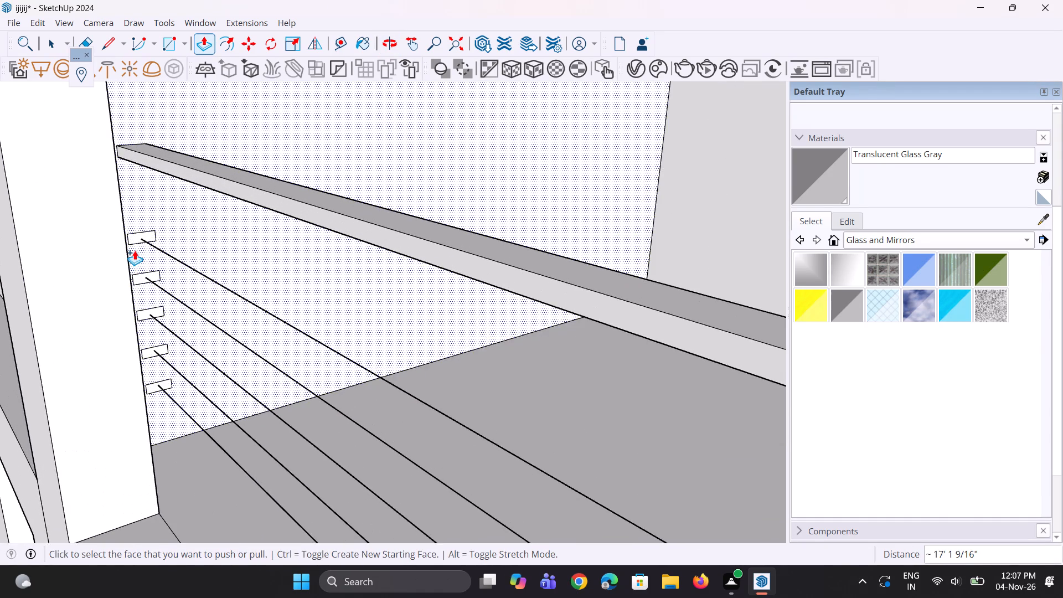
scroll(135, 250, up, 2)
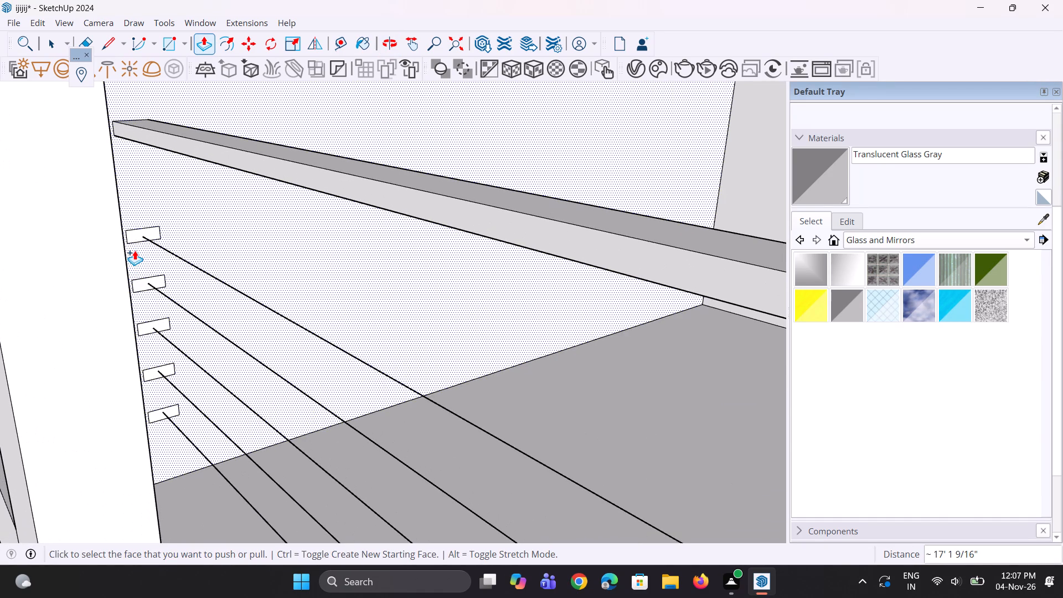
scroll(135, 250, up, 1)
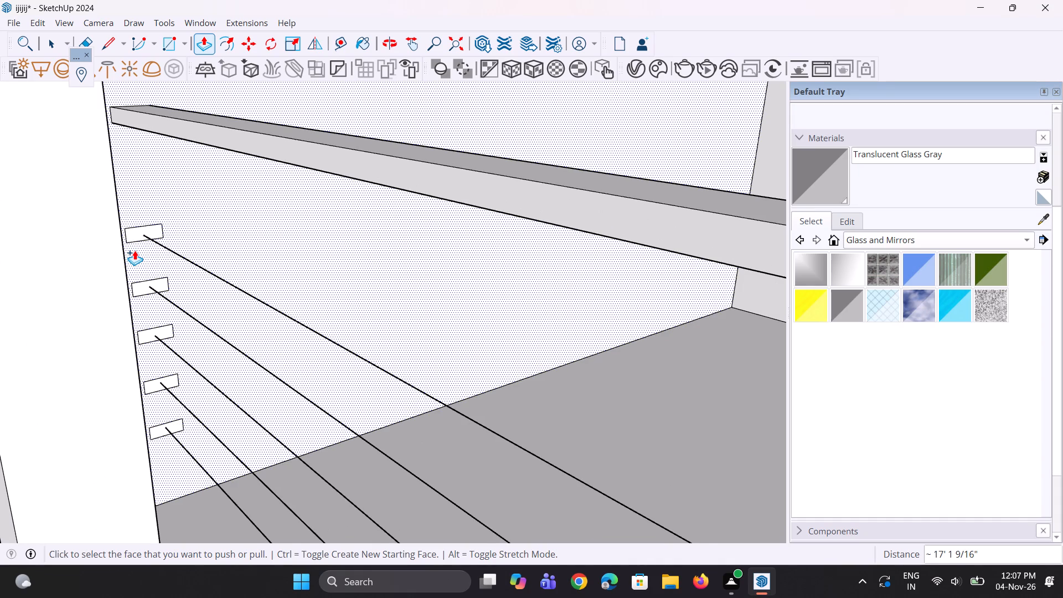
scroll(135, 250, up, 2)
double_click(141, 236)
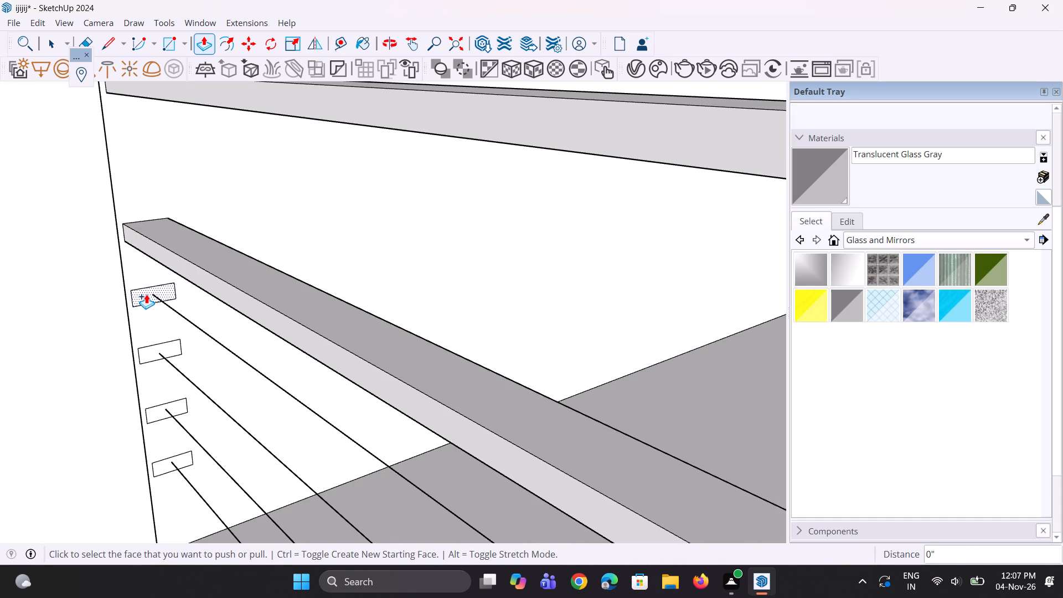
double_click(146, 294)
scroll(151, 289, down, 8)
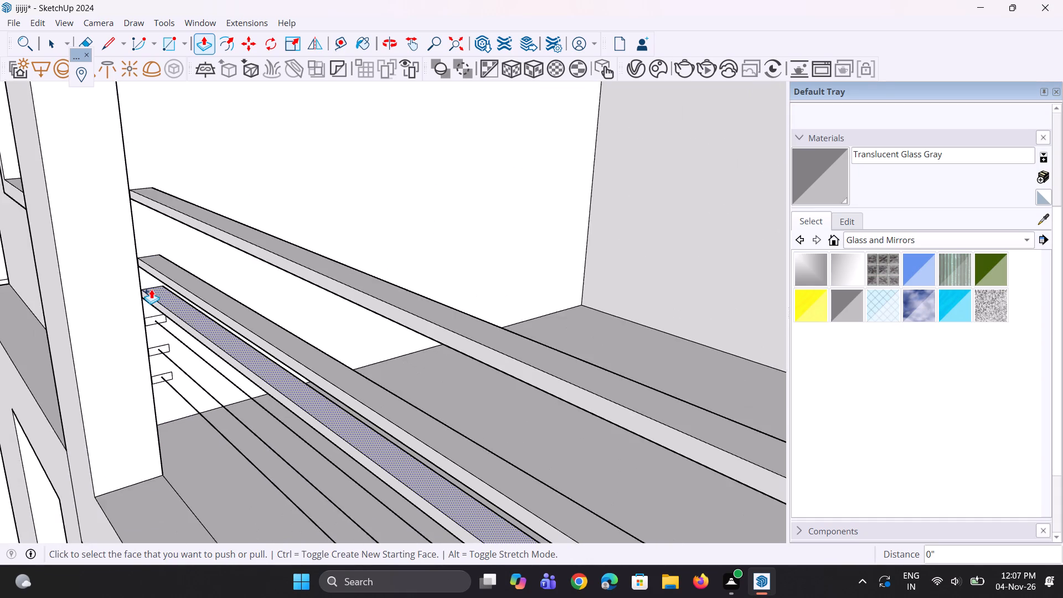
scroll(150, 312, up, 8)
double_click(151, 329)
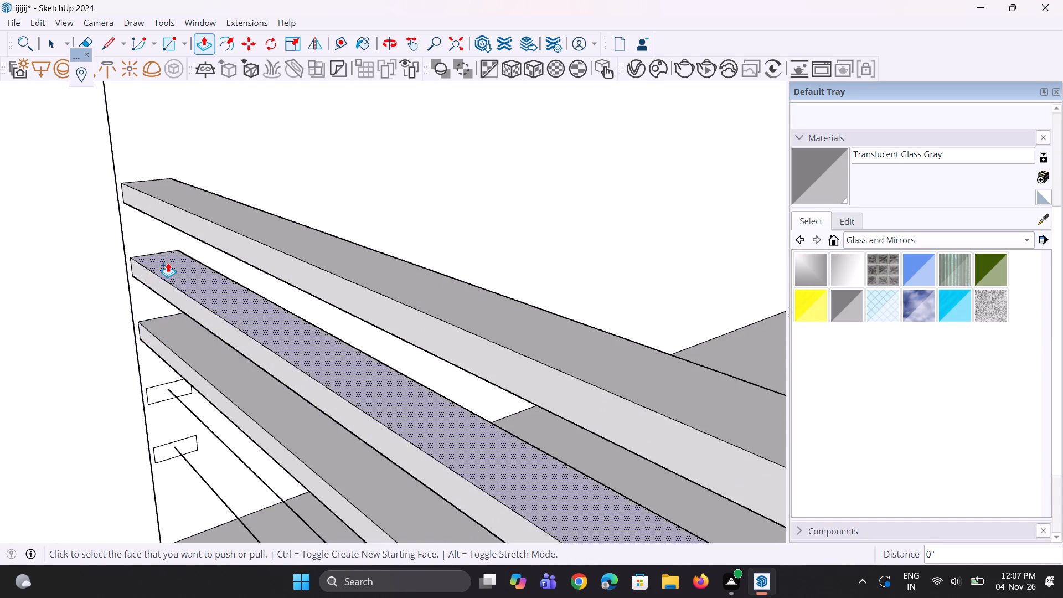
Extrude the two lowest rail profiles in the framed balcony by the same distance as the rails above them.
scroll(168, 262, down, 15)
middle_drag(183, 300, 634, 347)
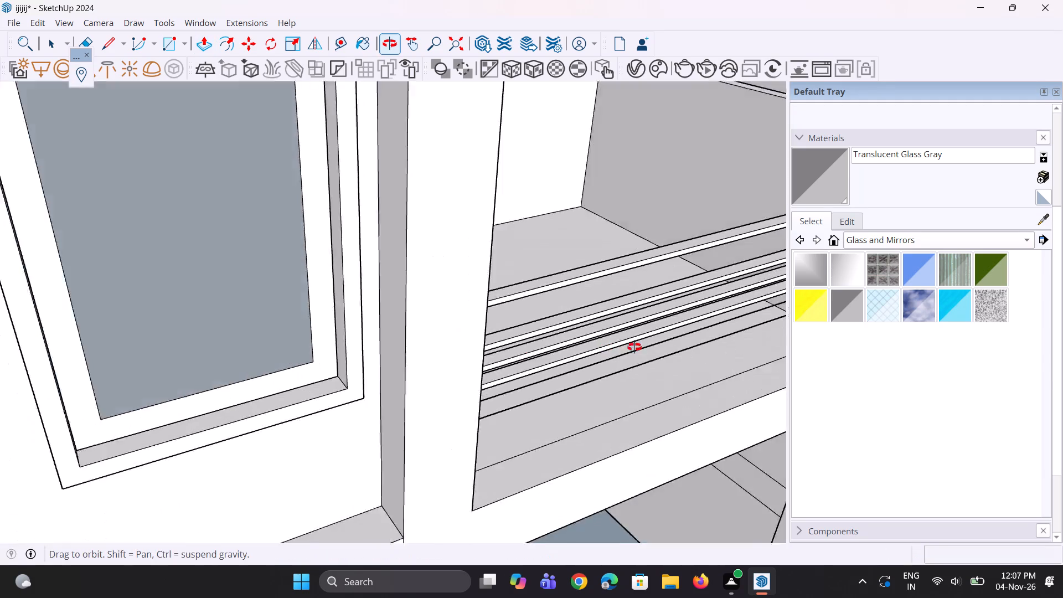
middle_drag(634, 347, 241, 305)
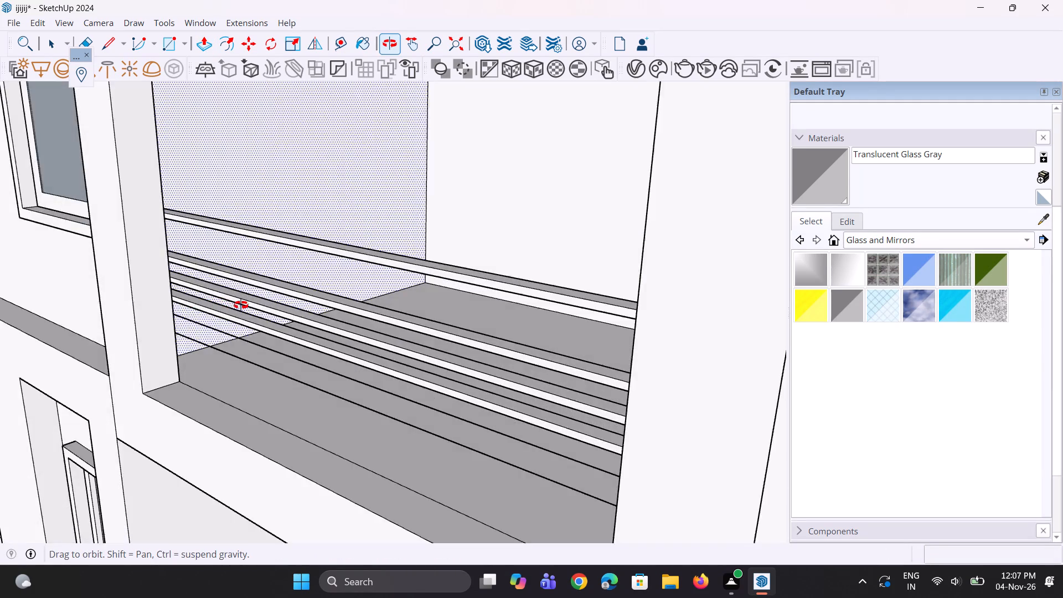
middle_drag(241, 305, 152, 320)
scroll(157, 313, up, 9)
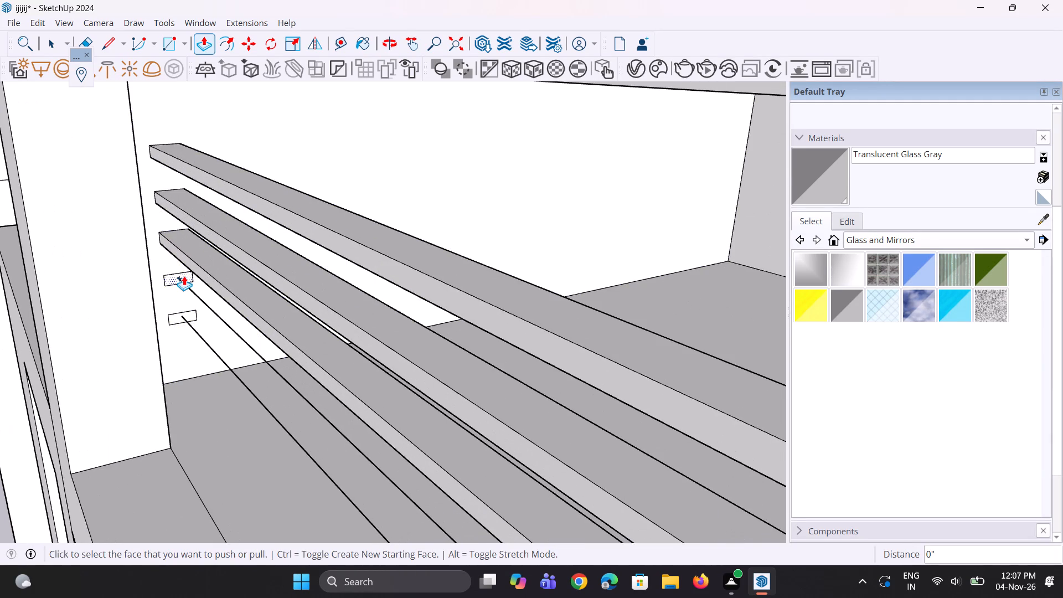
double_click(184, 276)
click(179, 319)
click(179, 319)
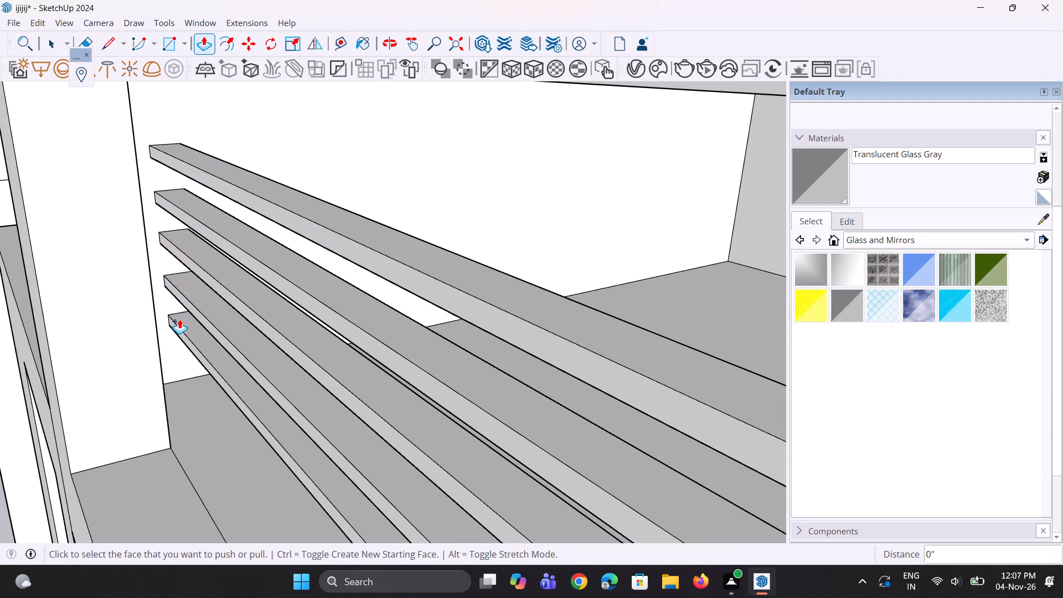
Push/Pull the top rail profile on the open balcony one floor below the framed one about 17' 8 1/8" to the corner column's edge.
scroll(179, 319, down, 10)
middle_drag(184, 319, 290, 286)
scroll(288, 286, down, 16)
scroll(277, 382, up, 10)
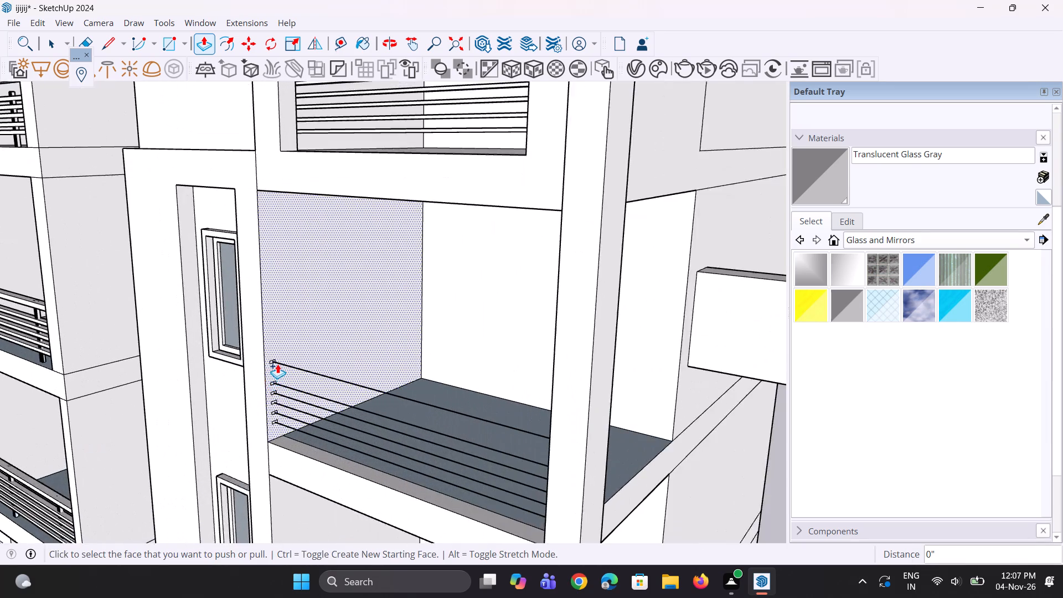
scroll(277, 364, up, 8)
click(268, 358)
scroll(327, 389, down, 5)
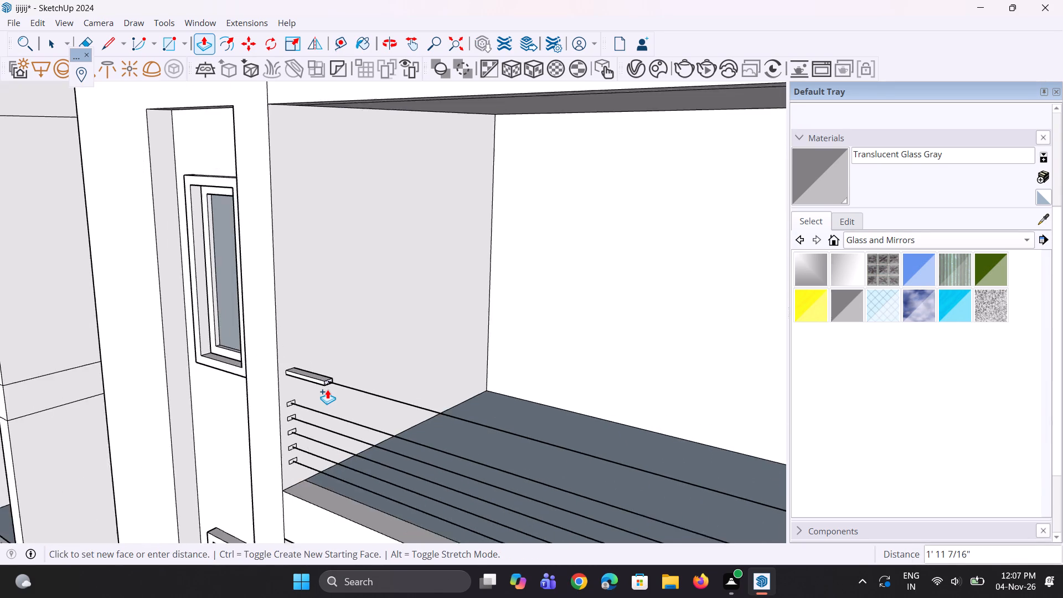
scroll(327, 389, down, 9)
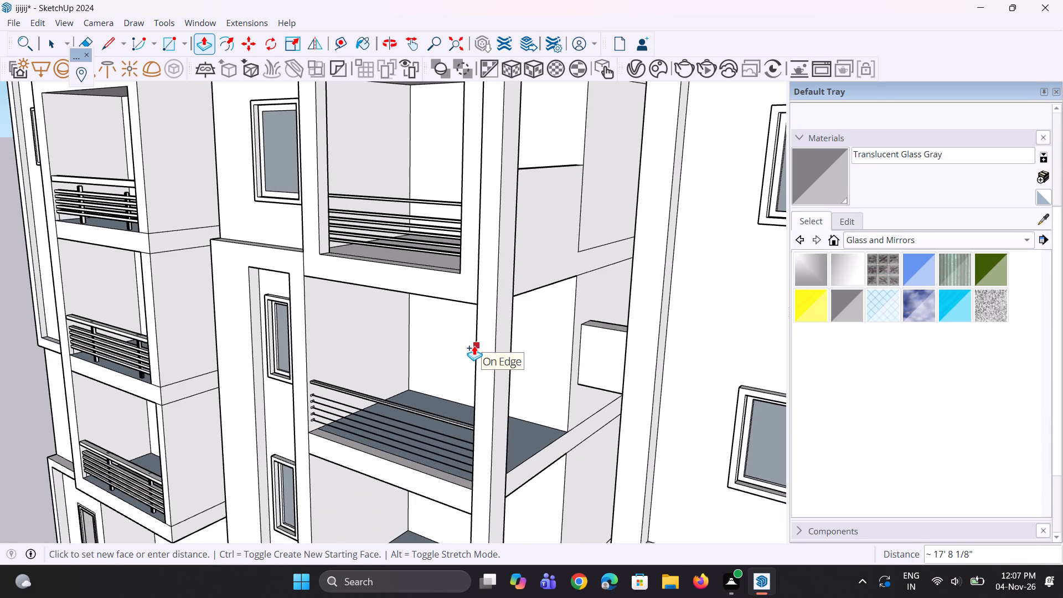
click(474, 346)
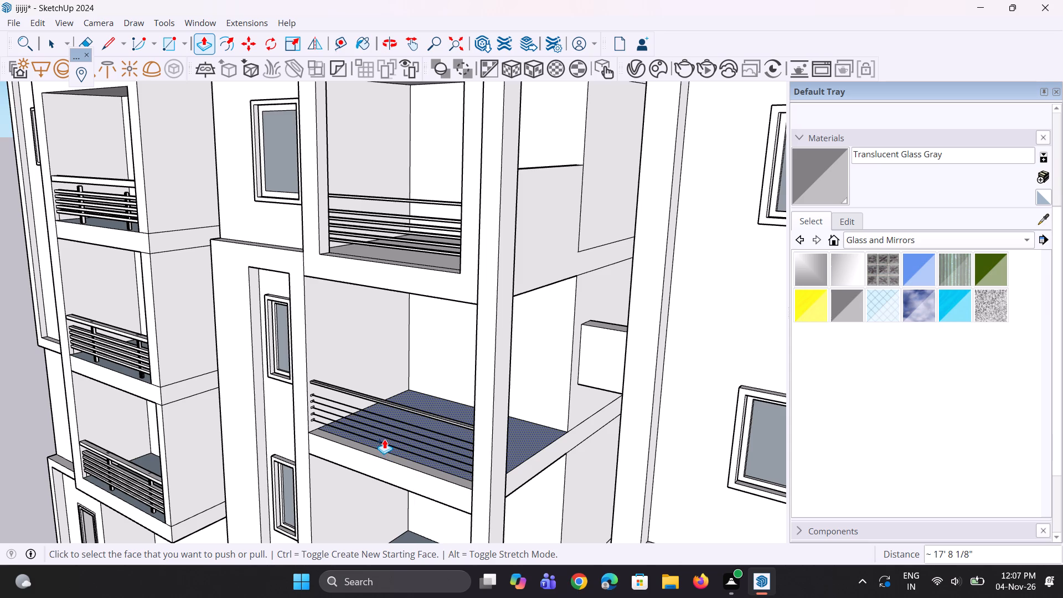
Extrude the second rail profile from the top on this lower balcony by the same distance as its top rail.
scroll(325, 387, down, 2)
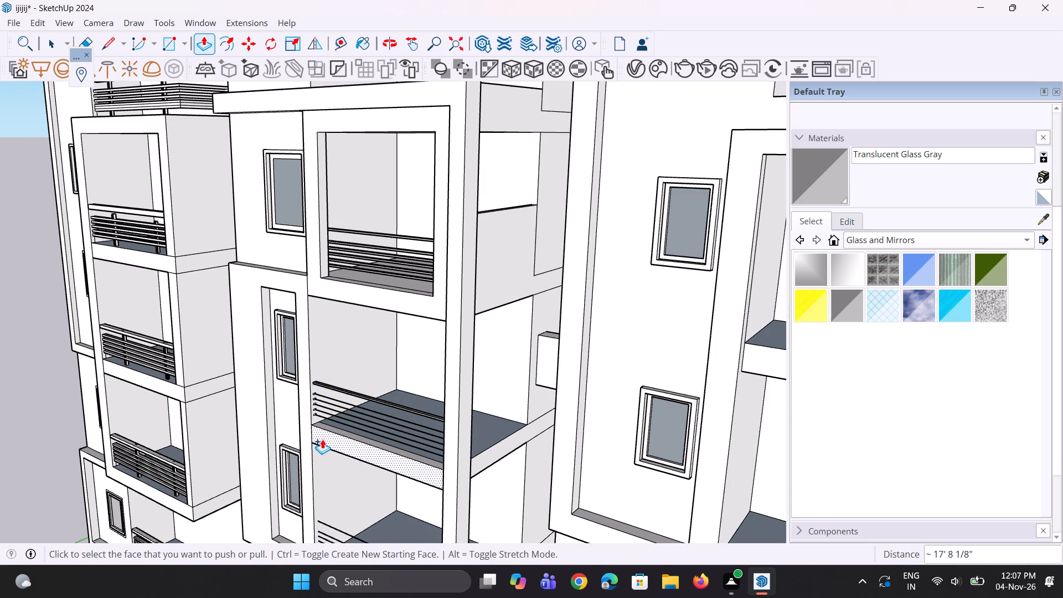
scroll(304, 450, up, 3)
scroll(336, 399, up, 4)
scroll(292, 364, up, 9)
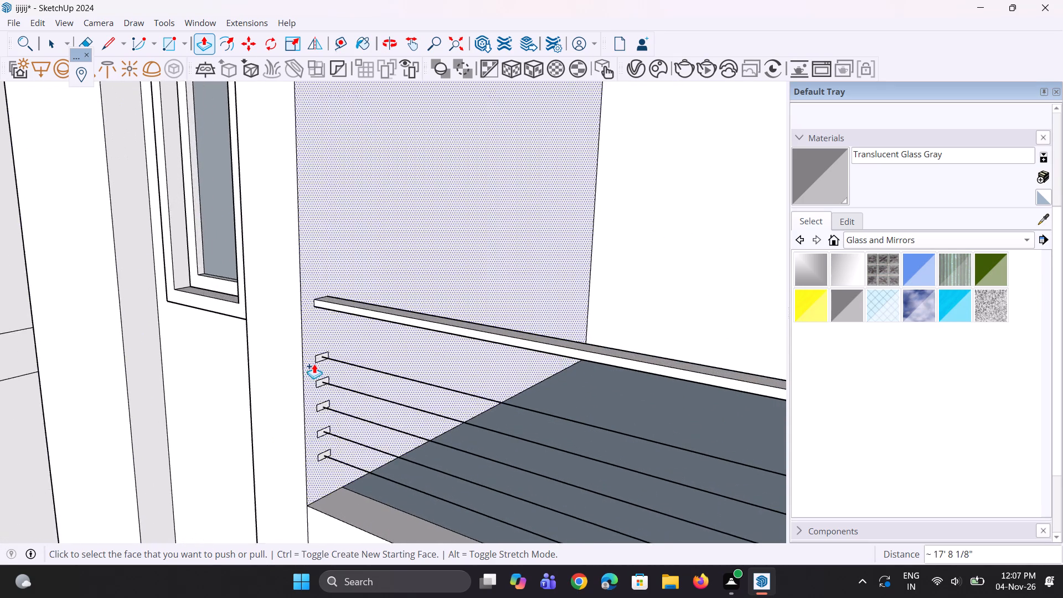
scroll(326, 359, up, 3)
double_click(326, 359)
Extrude the third and fourth rail profiles from the top on the lower balcony by the same distance as the rails above.
scroll(299, 350, down, 4)
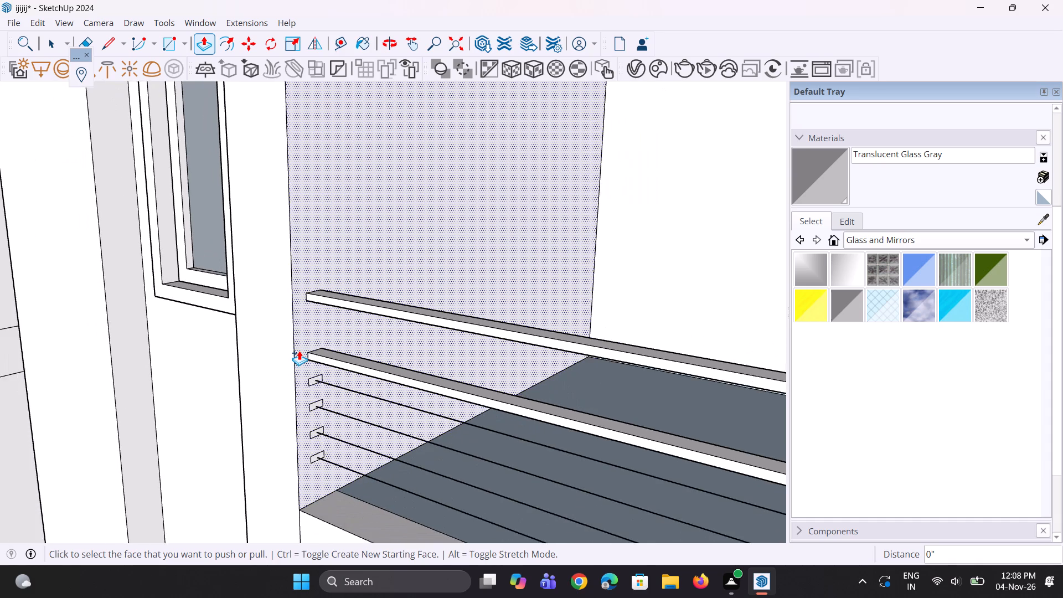
scroll(299, 350, down, 8)
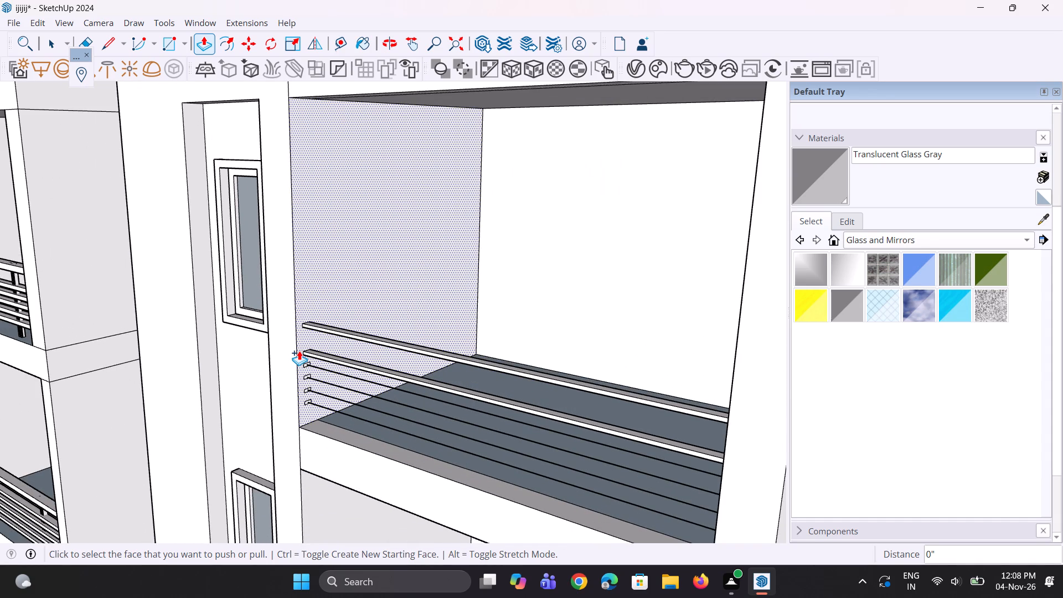
scroll(299, 350, down, 2)
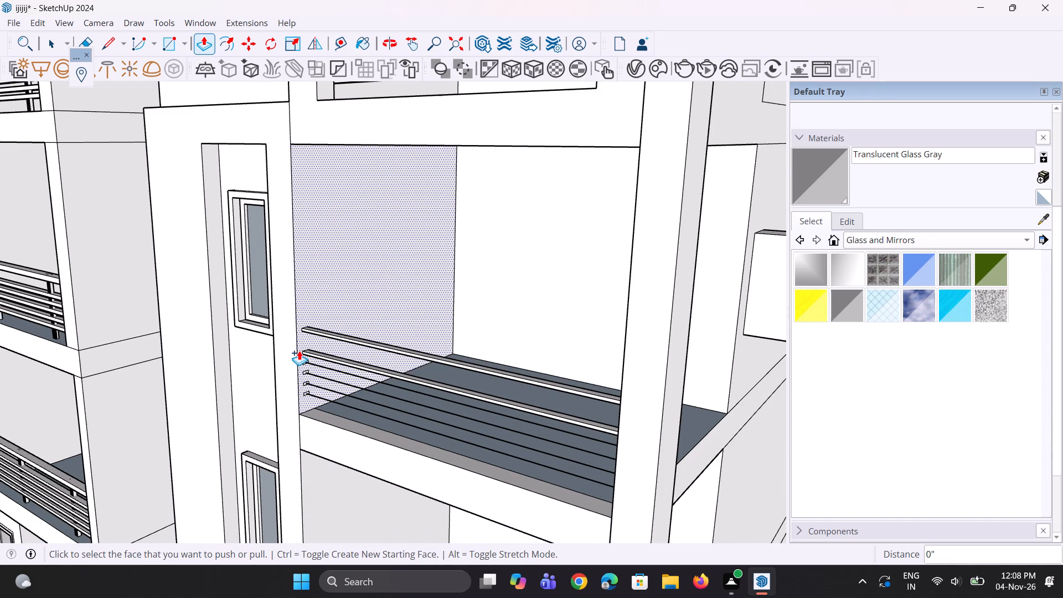
scroll(298, 417, up, 8)
scroll(307, 342, up, 2)
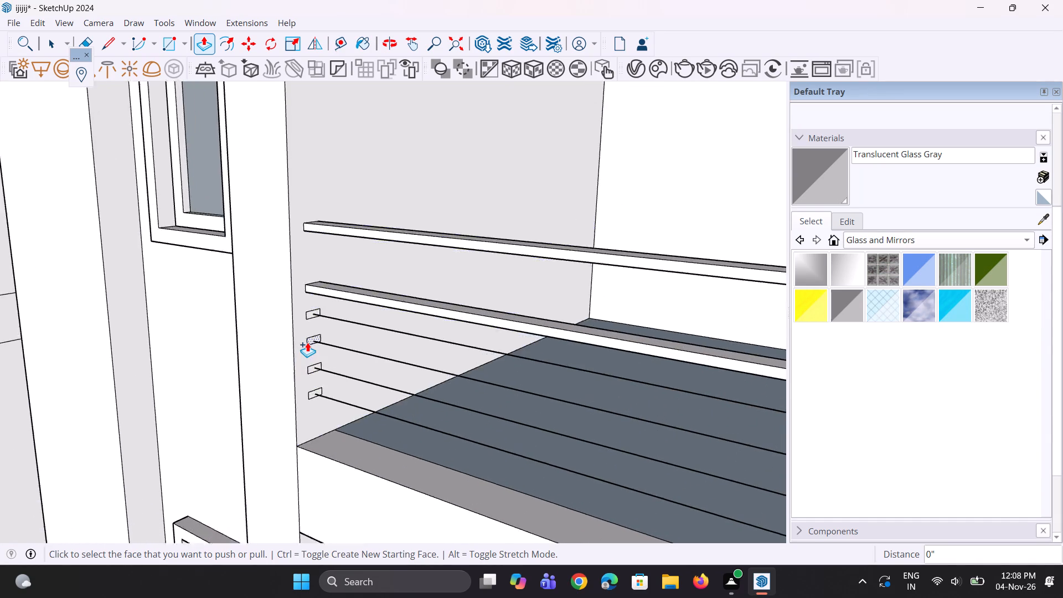
scroll(307, 342, up, 4)
scroll(307, 342, down, 3)
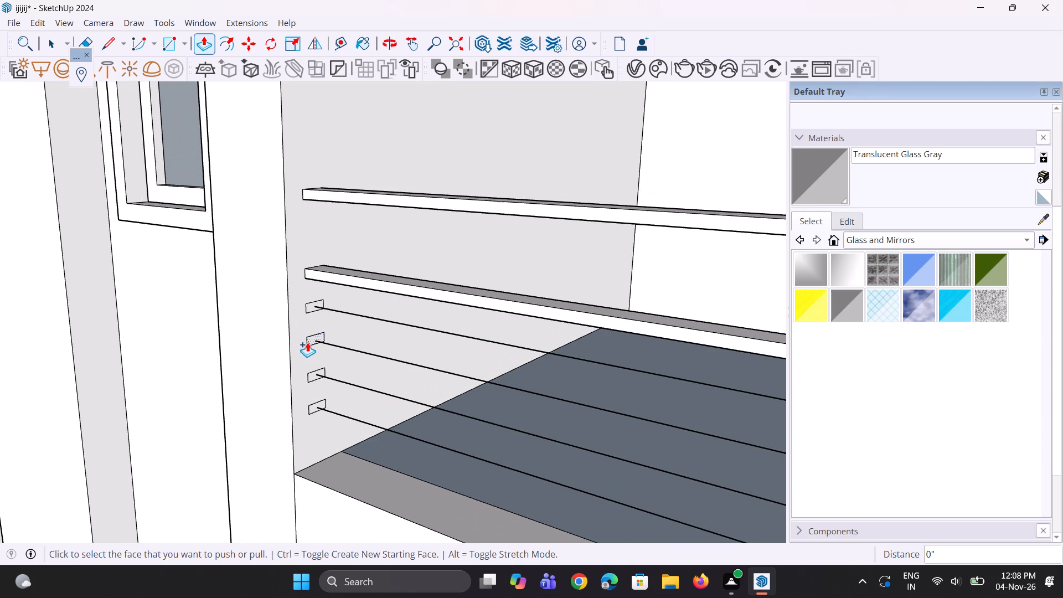
scroll(307, 342, down, 1)
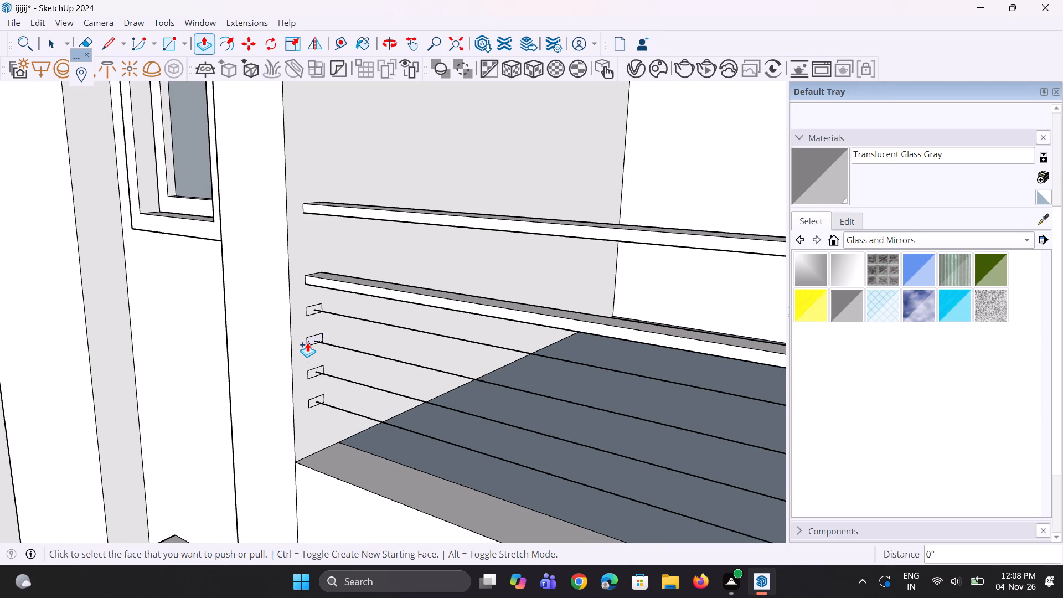
scroll(307, 342, up, 2)
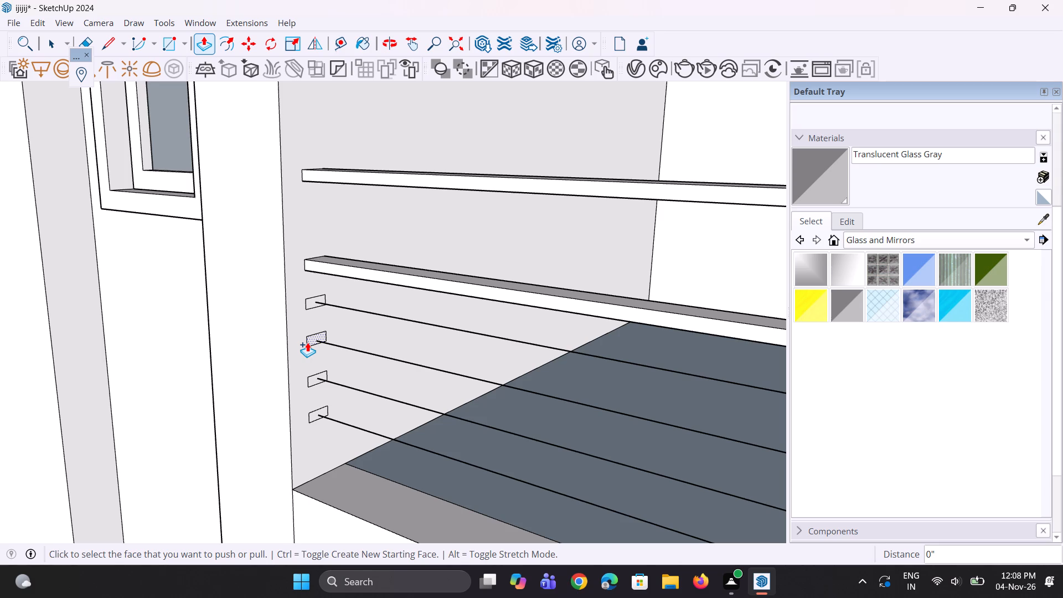
scroll(307, 342, up, 5)
double_click(315, 282)
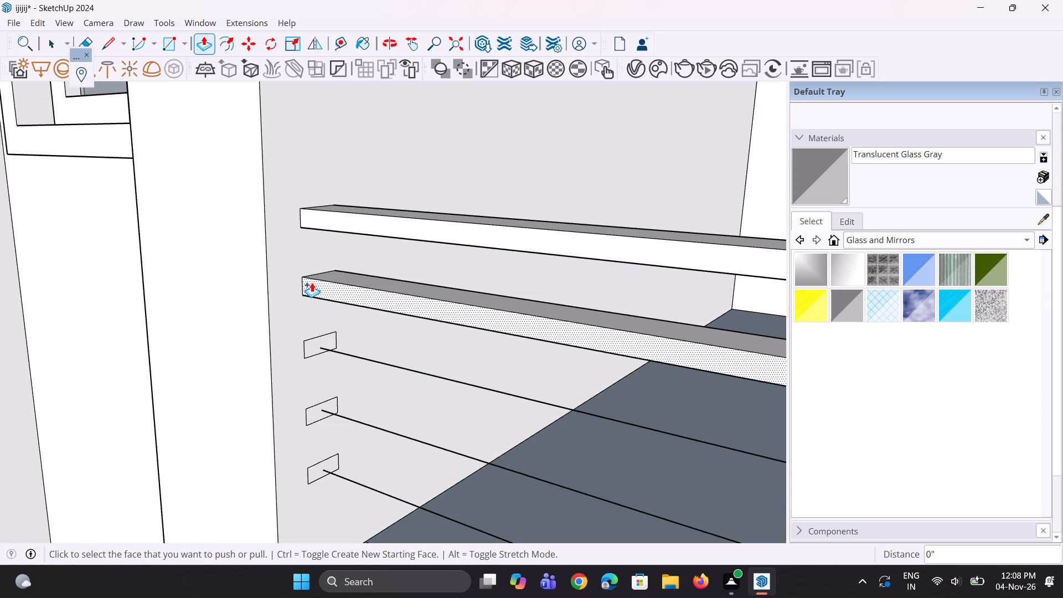
scroll(307, 311, up, 3)
double_click(314, 370)
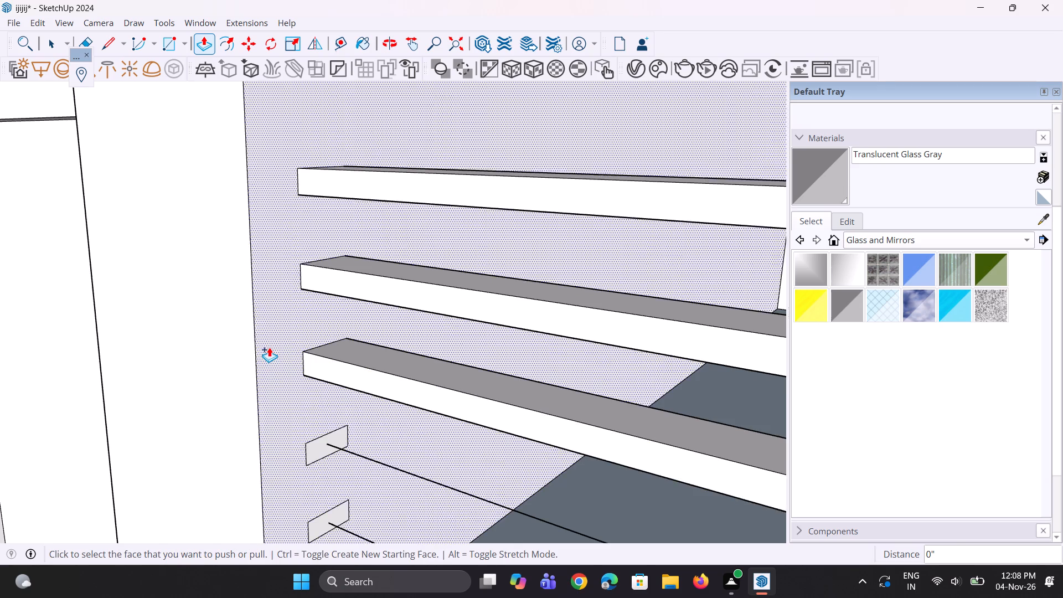
scroll(269, 347, down, 5)
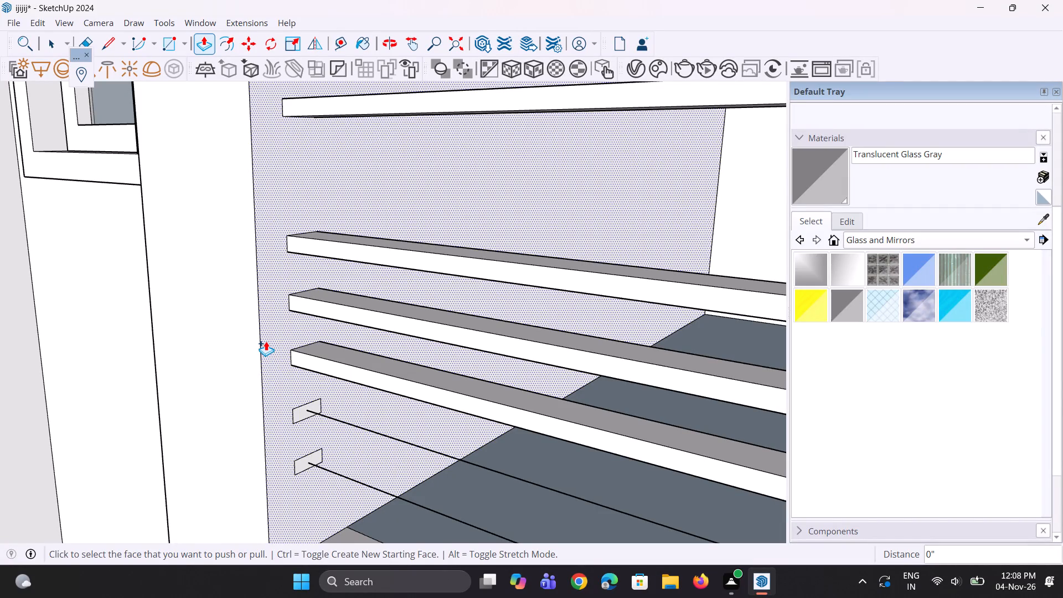
Extrude the two lowest rail profiles on the lower open balcony by the same distance as the rails above them.
scroll(311, 410, up, 3)
double_click(308, 406)
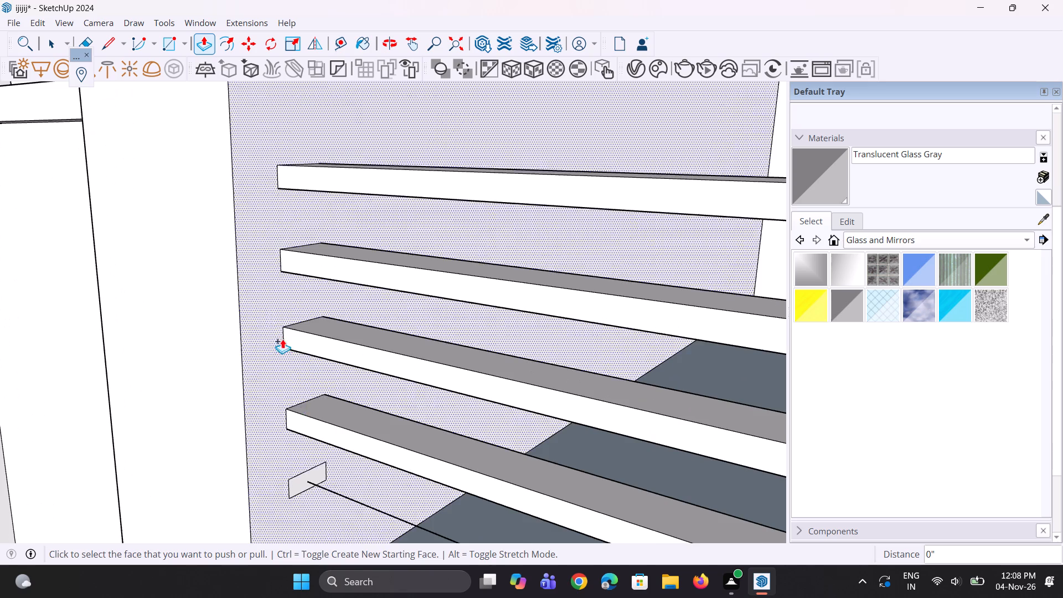
scroll(268, 312, down, 5)
scroll(298, 459, up, 3)
double_click(288, 413)
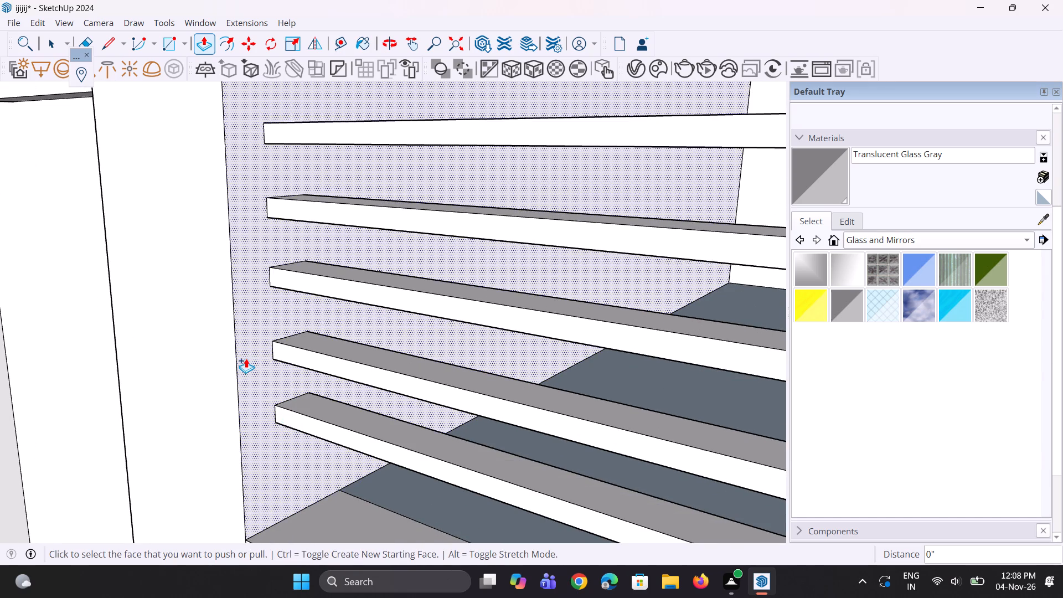
On the next balcony down, copy the bottom railing line's rectangular profile vertically up about 6 1/2" onto the second line from the bottom.
scroll(246, 358, down, 19)
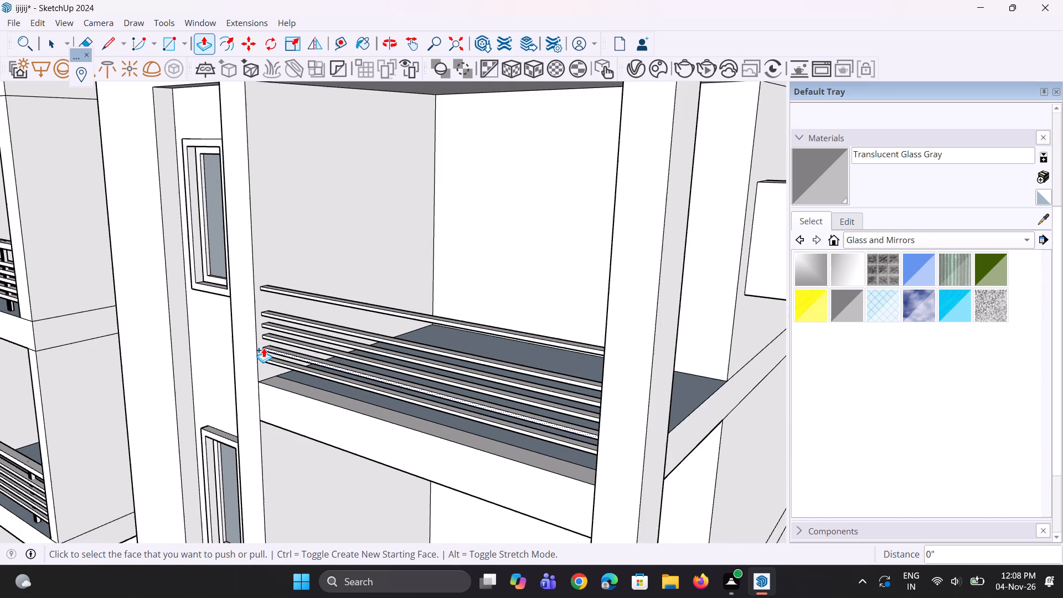
scroll(264, 348, down, 3)
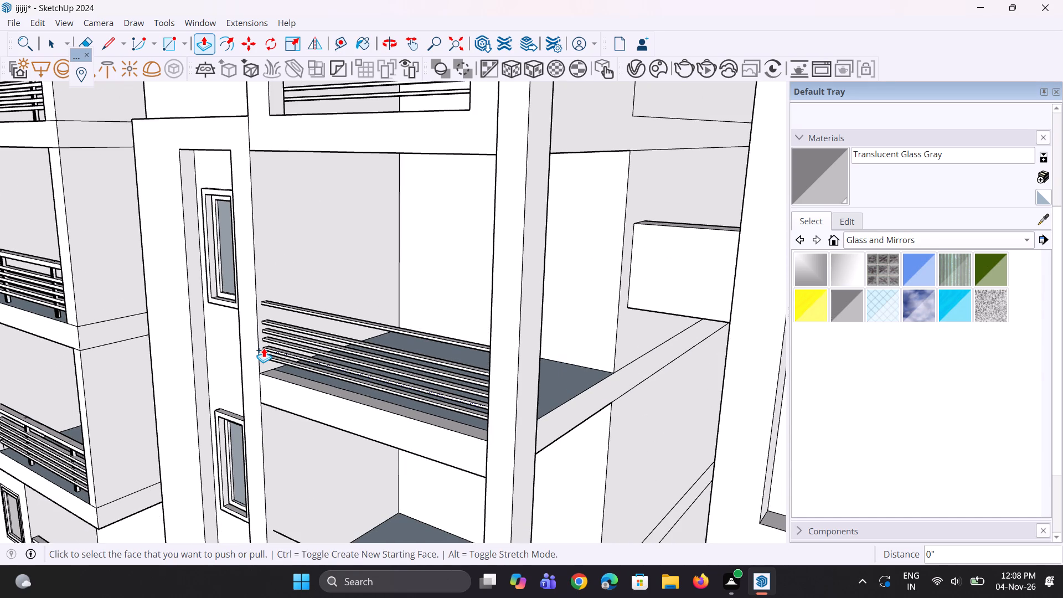
scroll(264, 348, down, 5)
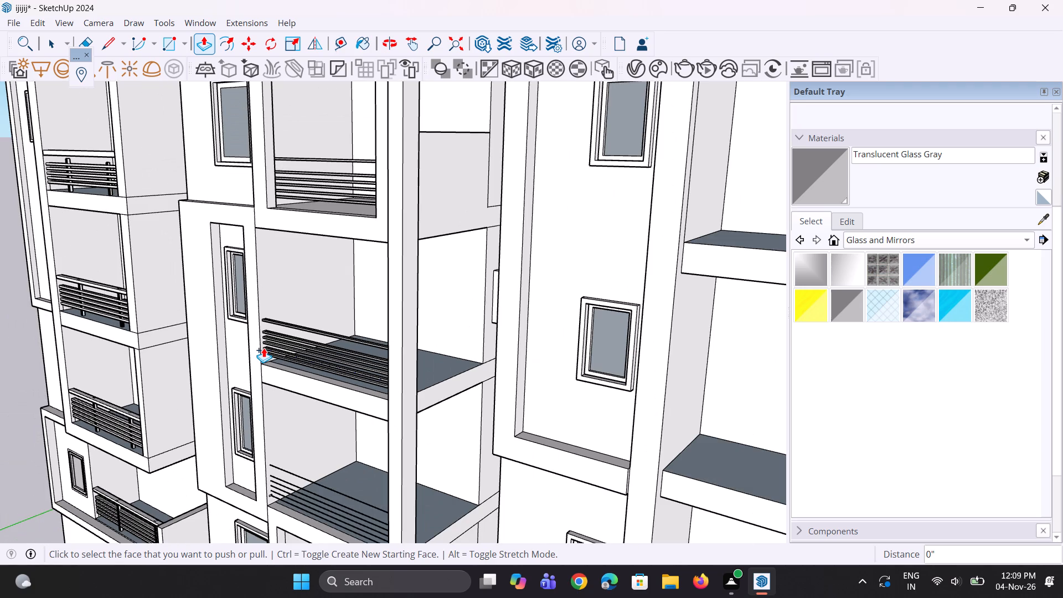
scroll(264, 348, down, 4)
scroll(260, 422, up, 9)
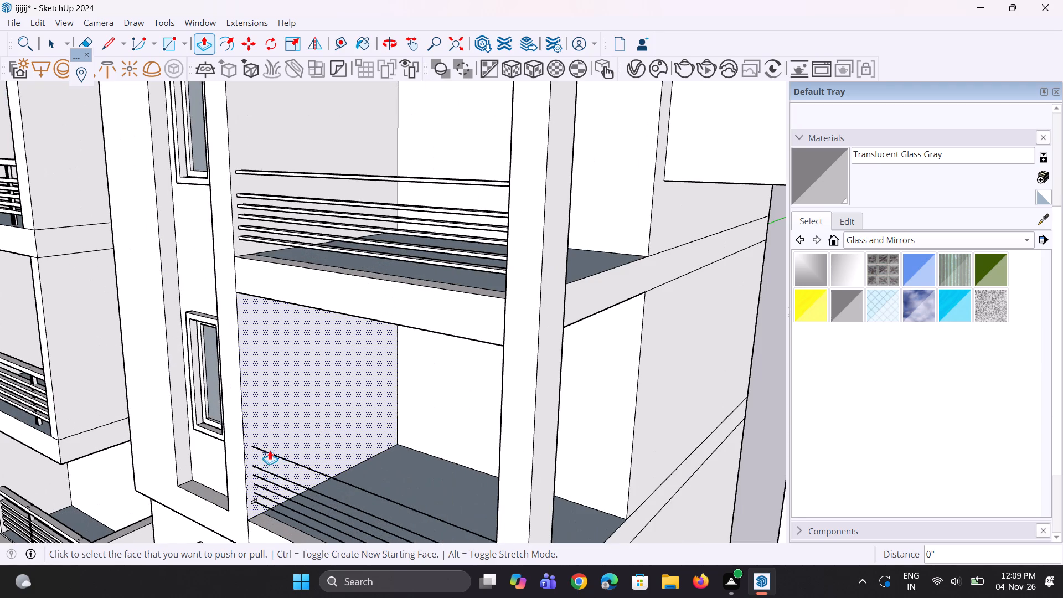
scroll(255, 369, down, 3)
scroll(248, 493, up, 11)
key(space)
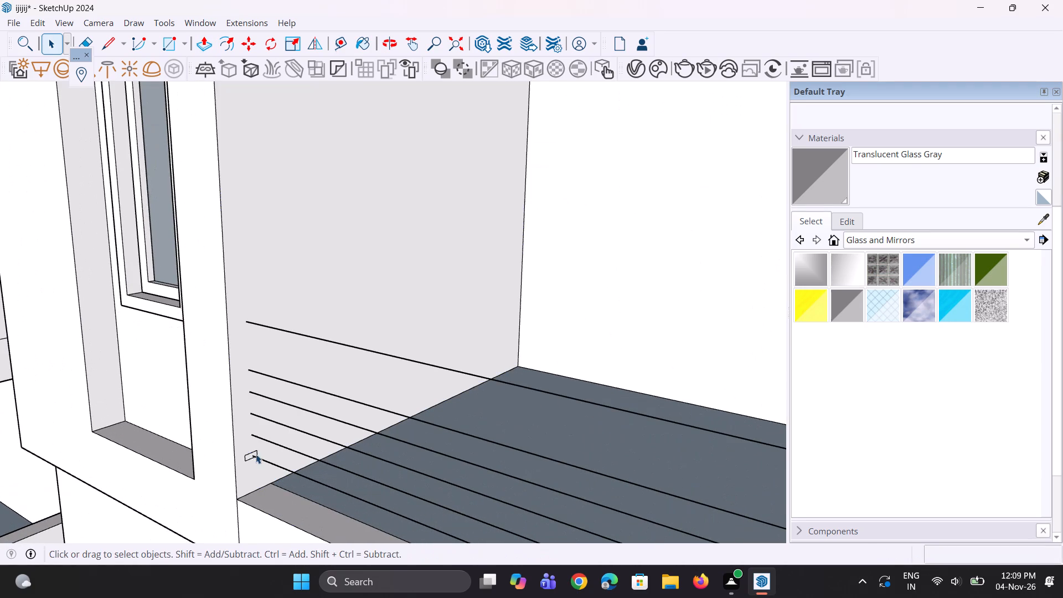
scroll(249, 457, up, 10)
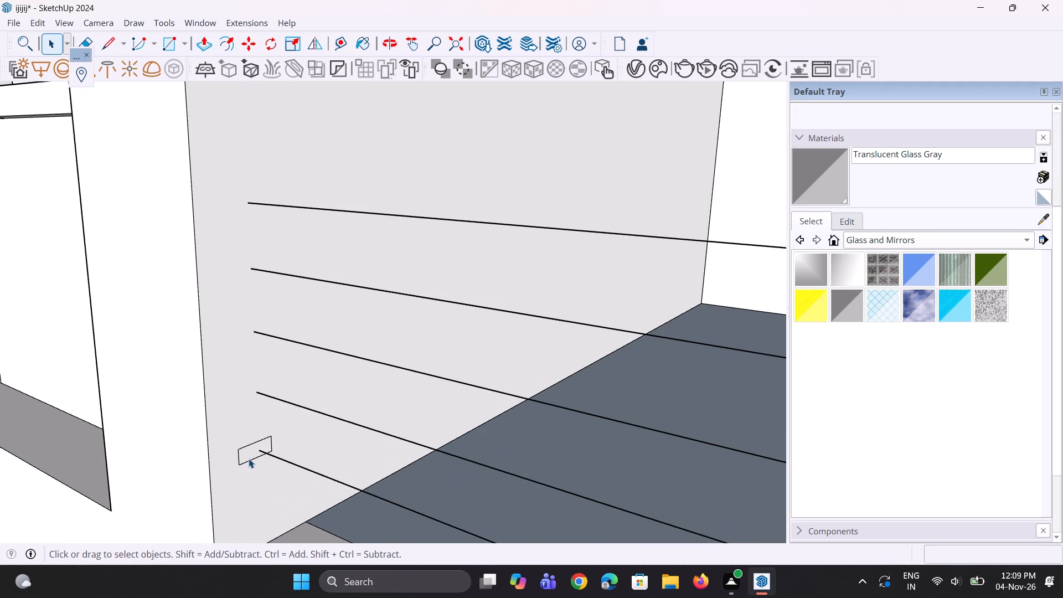
click(250, 453)
scroll(239, 472, down, 4)
key(m)
scroll(239, 472, up, 4)
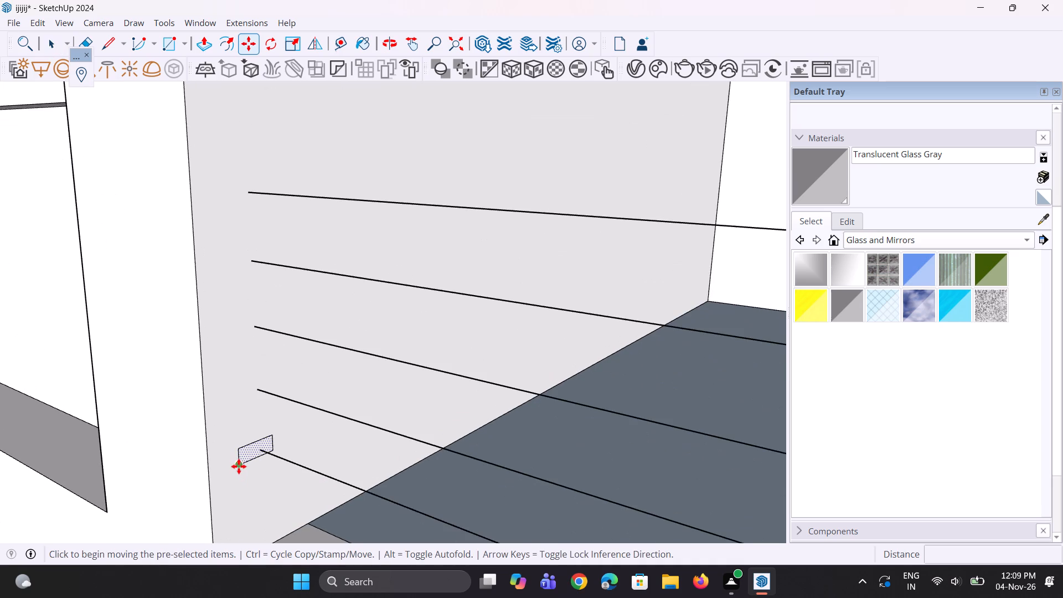
scroll(239, 466, up, 3)
click(237, 467)
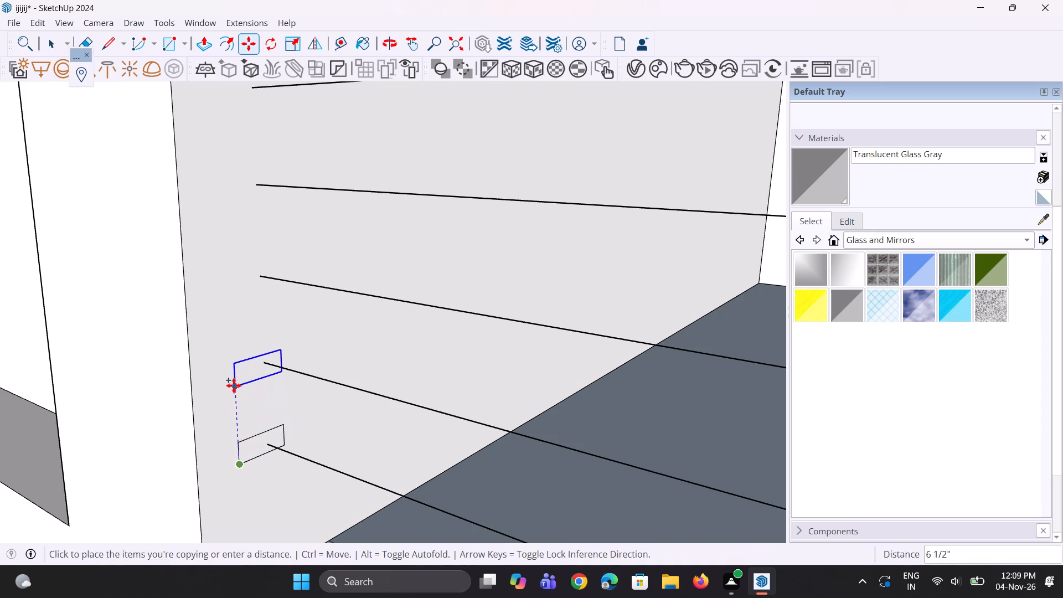
click(234, 385)
Copy the profile vertically up about 6 7/8" onto the third railing line from the bottom, and again onto the fourth.
scroll(255, 494, down, 5)
scroll(242, 426, up, 2)
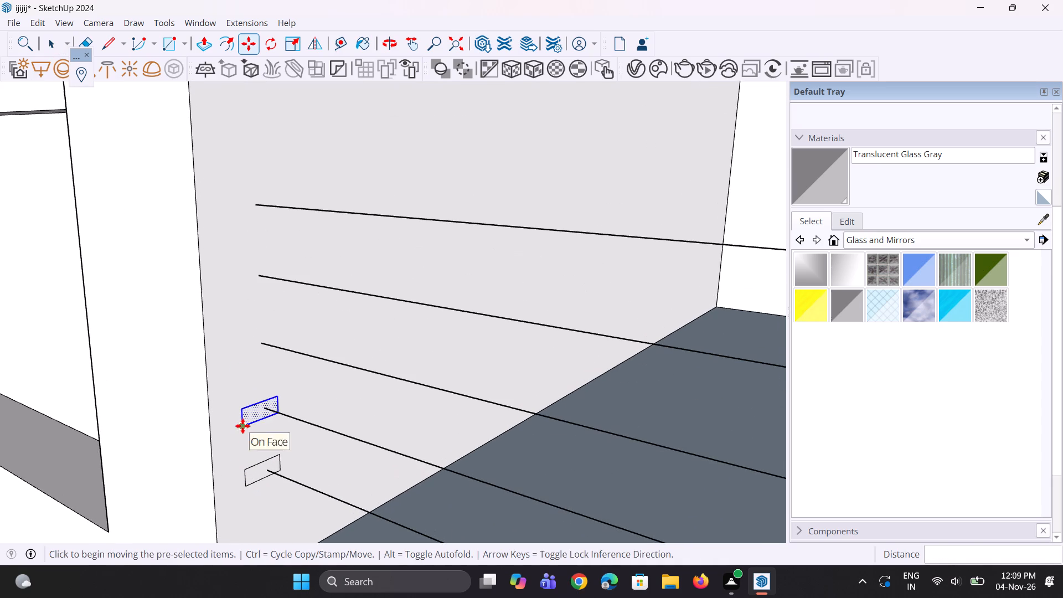
click(242, 426)
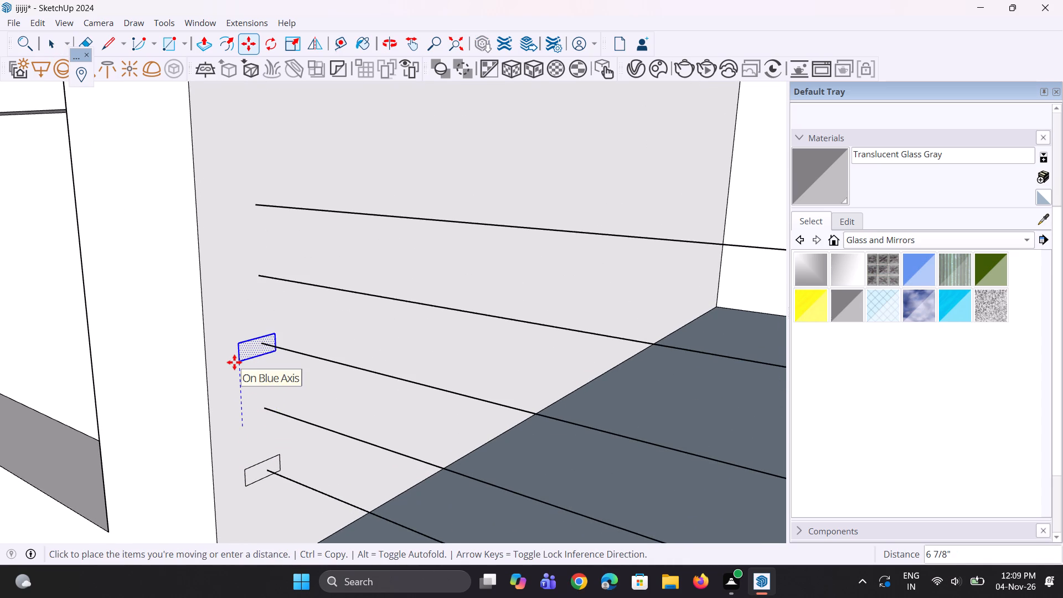
click(234, 362)
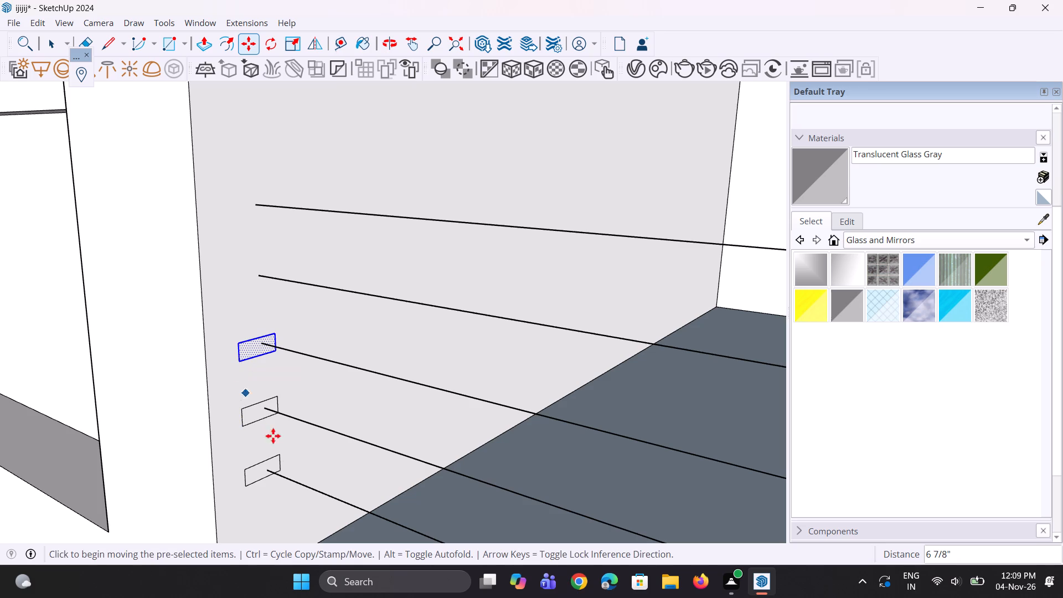
scroll(293, 458, down, 8)
scroll(307, 365, up, 8)
scroll(262, 456, up, 4)
click(234, 477)
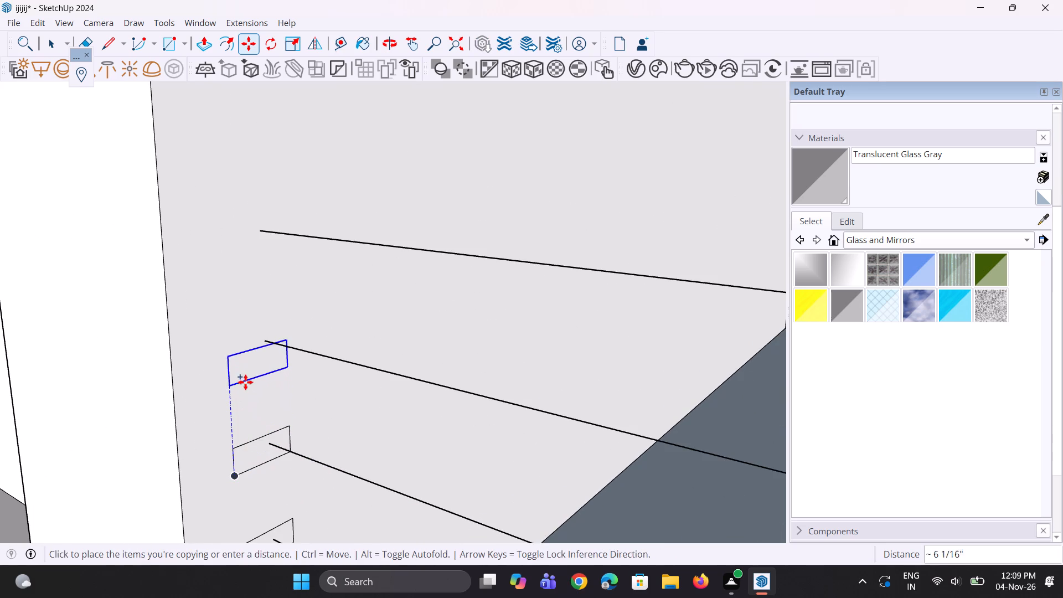
click(242, 362)
Copy the profile from the fourth railing line up onto the fifth line from the bottom.
scroll(270, 388, down, 5)
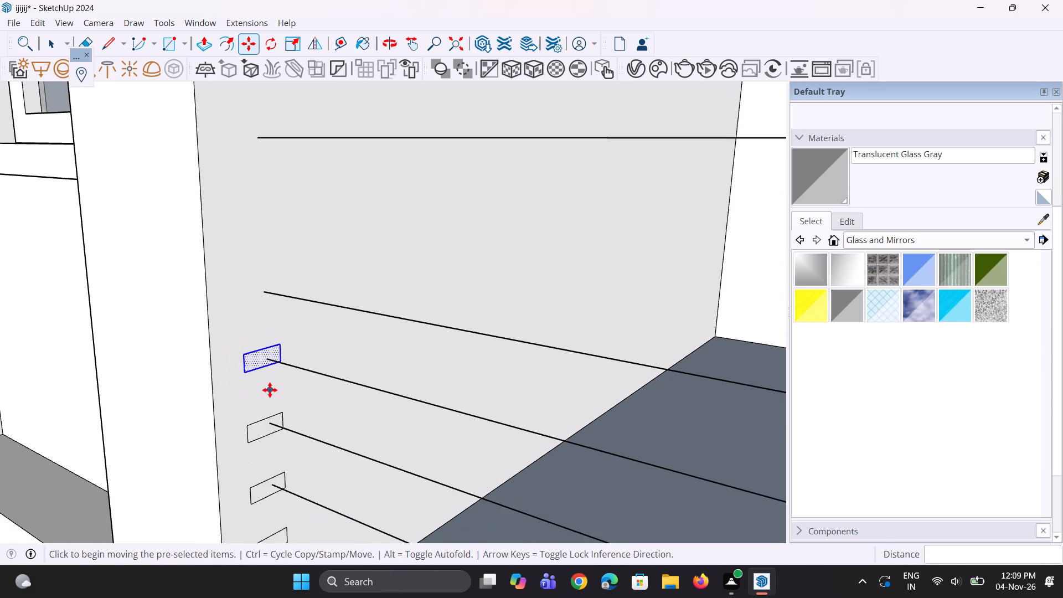
scroll(270, 391, down, 12)
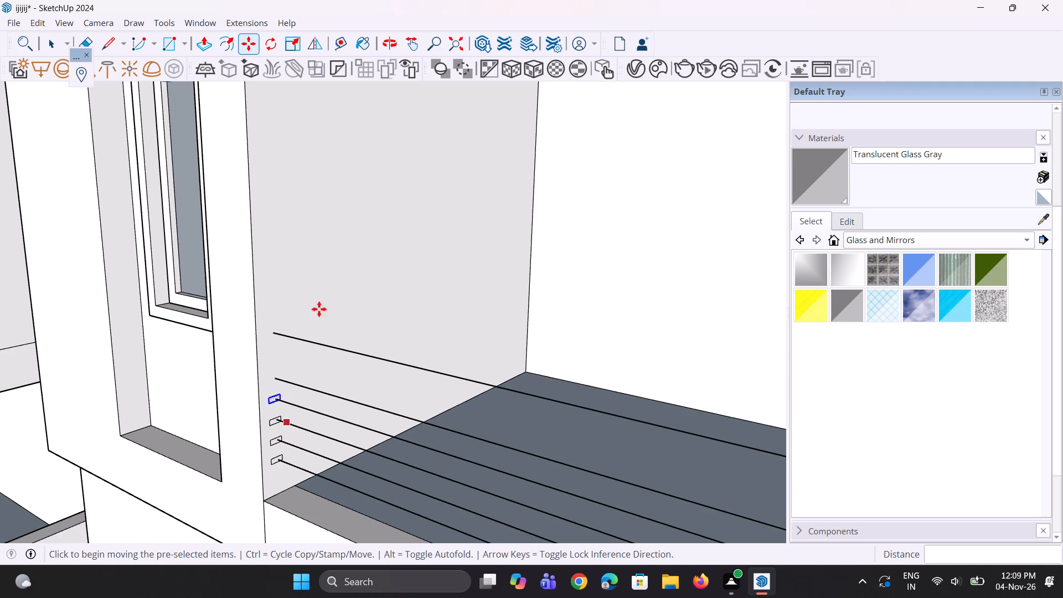
scroll(316, 282, up, 9)
scroll(243, 492, up, 4)
scroll(216, 369, down, 5)
scroll(215, 490, up, 2)
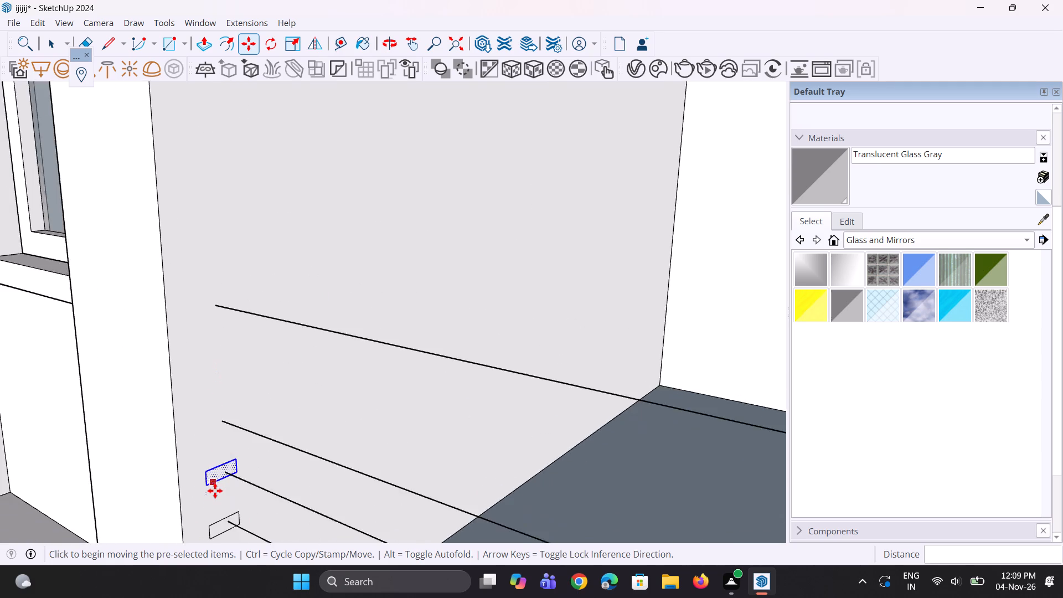
scroll(215, 491, up, 2)
click(205, 485)
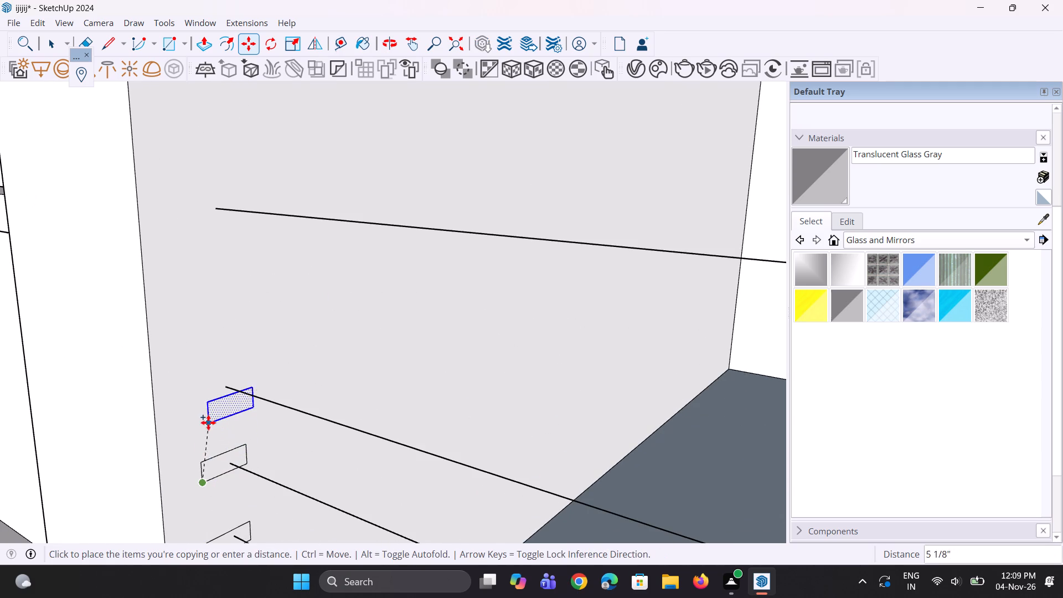
click(200, 410)
Copy the profile from the fifth railing line up about 1' 3" onto the top railing line.
scroll(238, 437, down, 4)
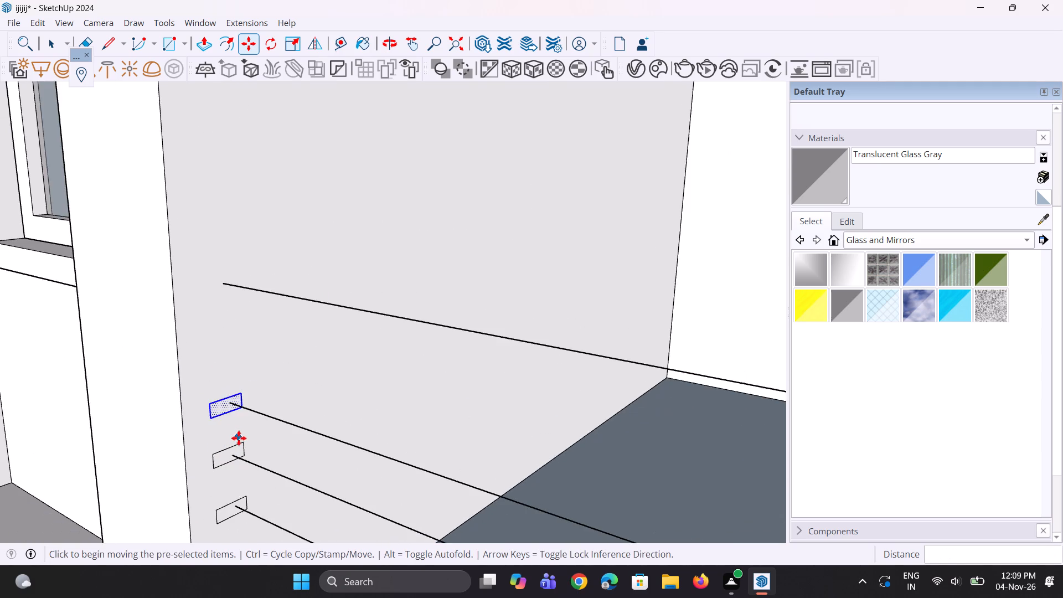
scroll(239, 438, down, 5)
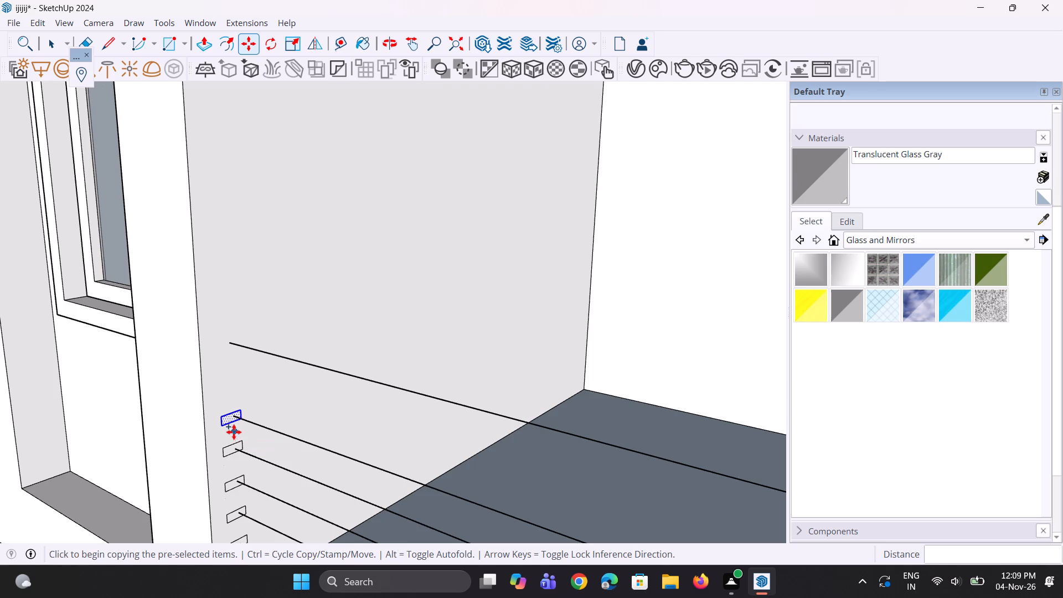
scroll(224, 430, up, 1)
click(224, 425)
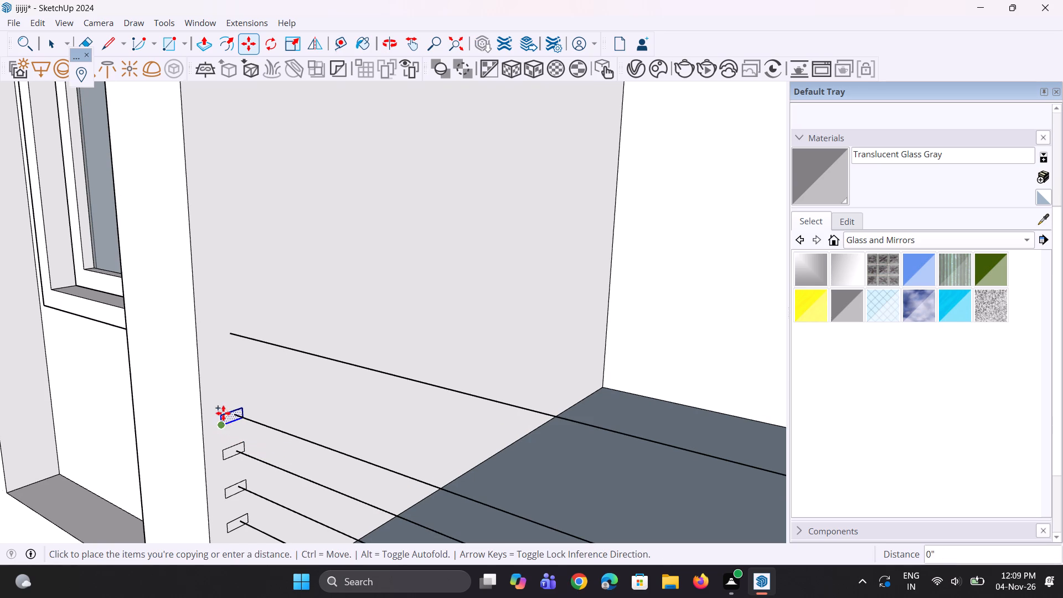
click(210, 347)
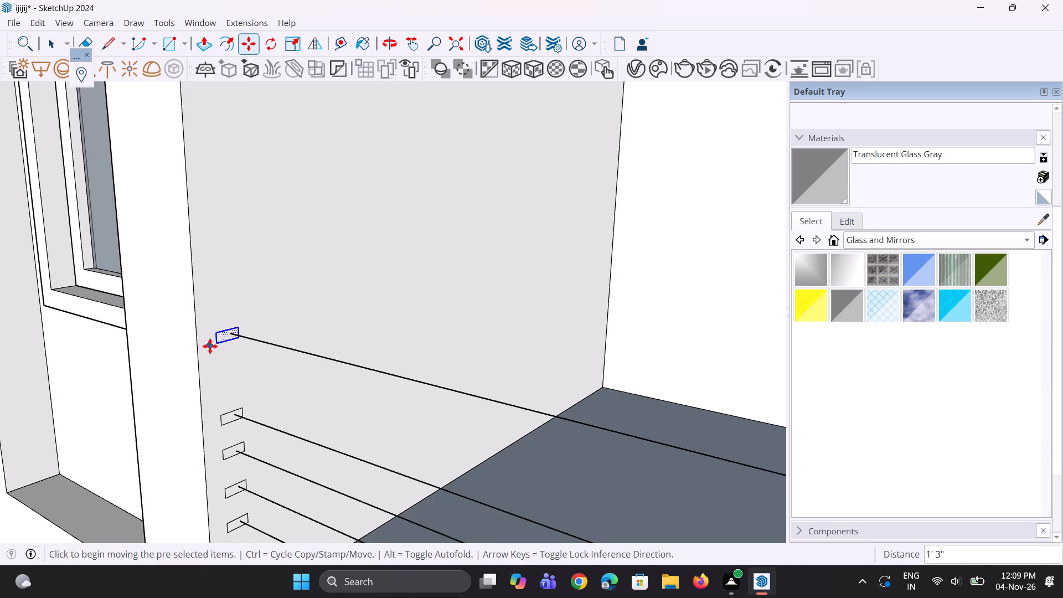
Move the top rail profile about 9/16" sideways along the wall, toward the balcony interior, to centre it on its railing line.
scroll(210, 346, up, 13)
middle_drag(214, 347, 213, 348)
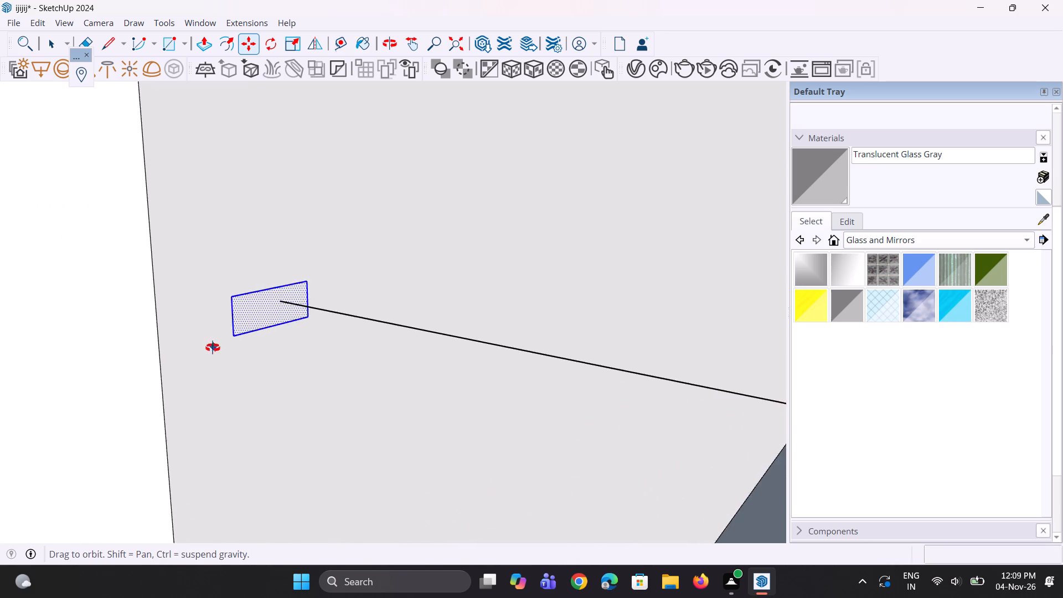
middle_drag(213, 348, 159, 365)
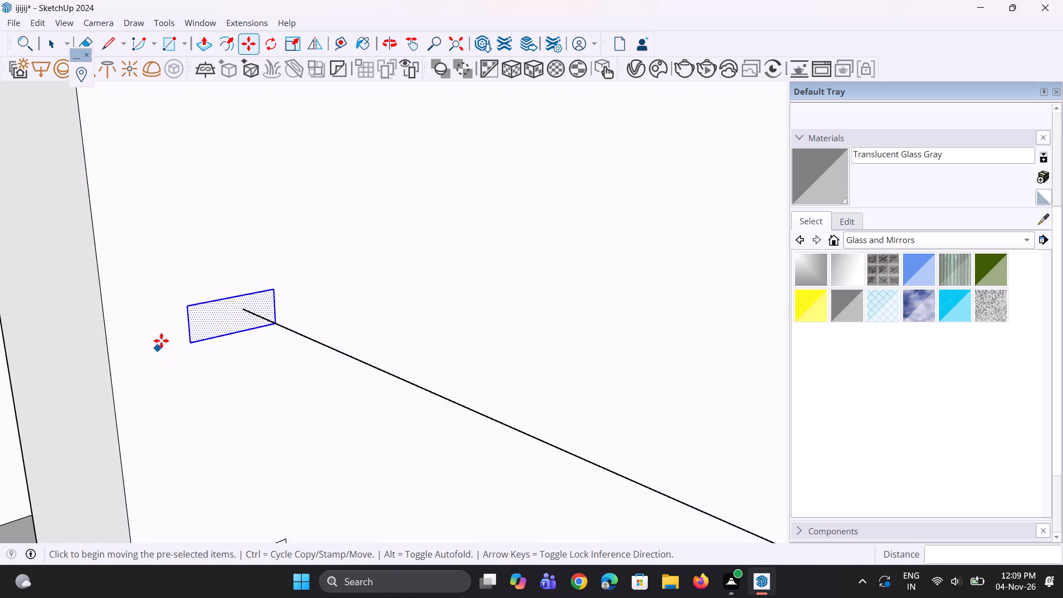
scroll(162, 339, up, 5)
click(183, 324)
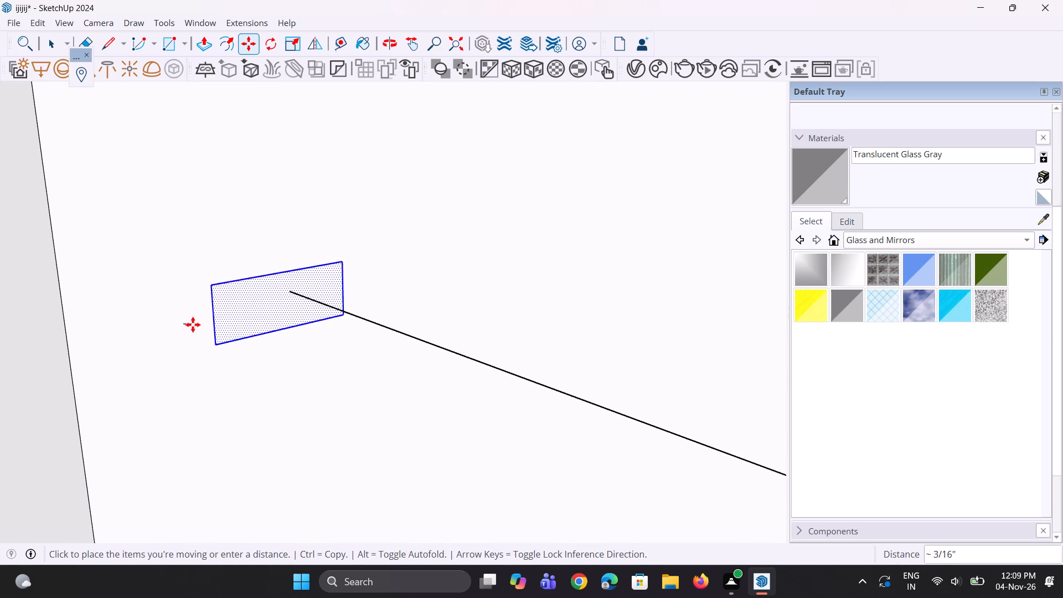
click(201, 322)
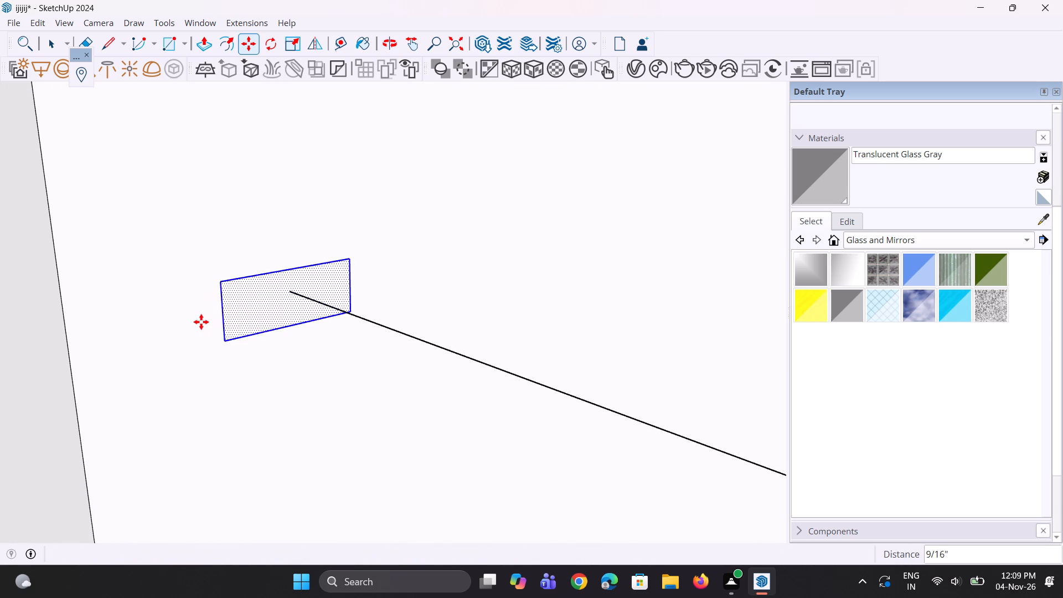
Move the second rail profile from the top about 7/16" along the green axis, toward the balcony interior, to centre it on its line.
scroll(203, 315, down, 14)
scroll(210, 422, up, 4)
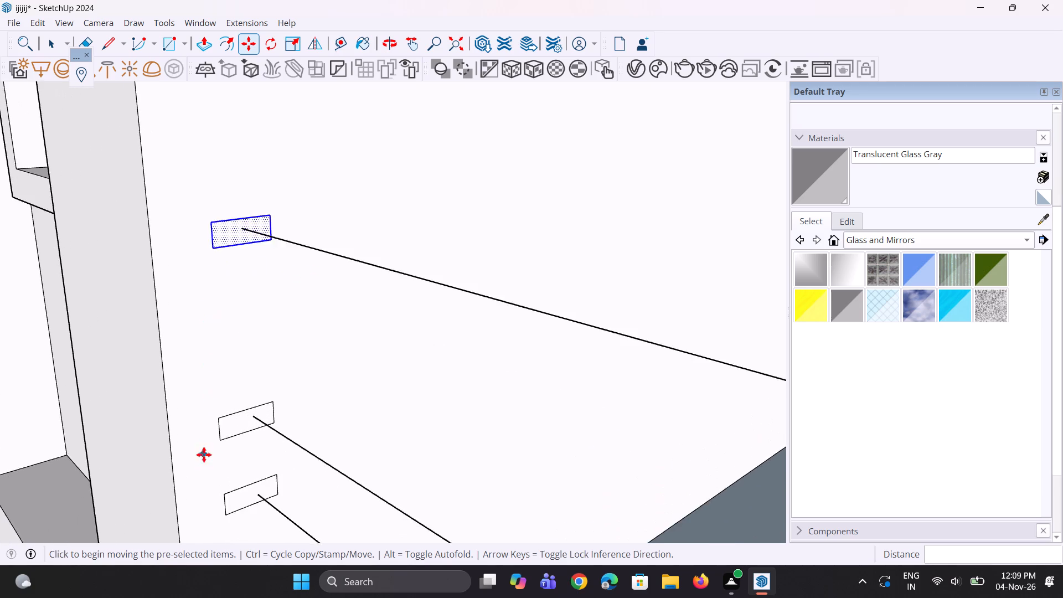
scroll(204, 455, up, 4)
key(space)
click(240, 430)
scroll(240, 428, up, 7)
key(m)
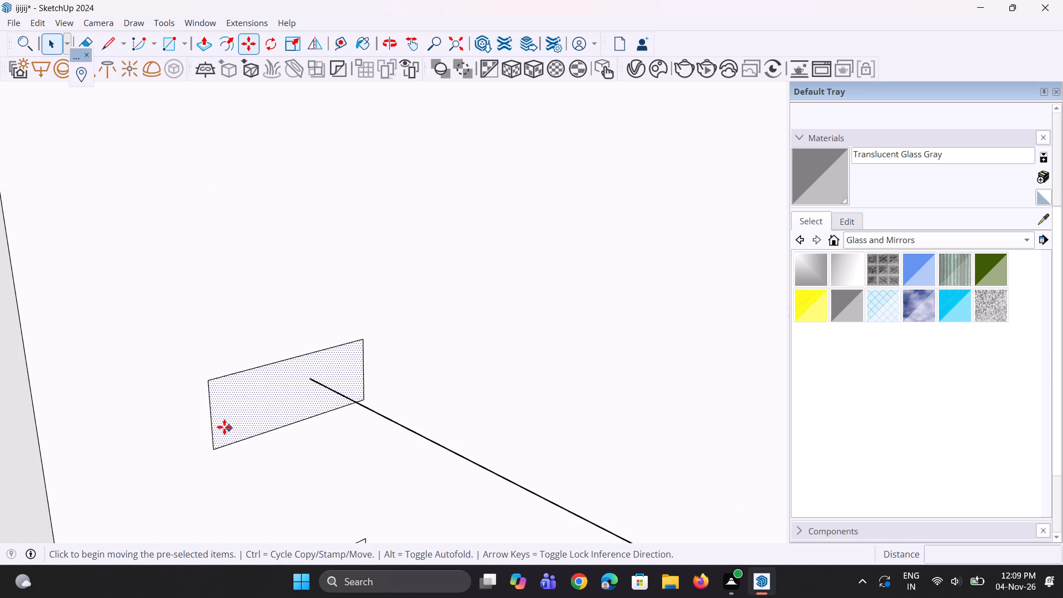
click(193, 425)
click(207, 415)
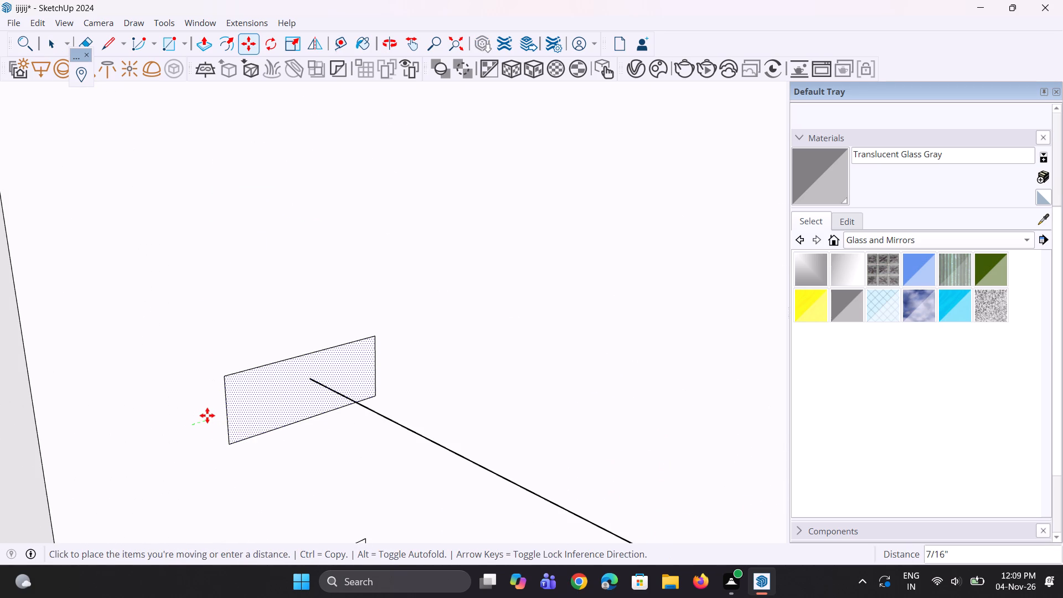
Move the third rail profile from the top about 5/16" along the green axis, toward the balcony interior.
scroll(259, 331, down, 16)
key(space)
scroll(281, 396, up, 4)
key(space)
scroll(272, 380, up, 2)
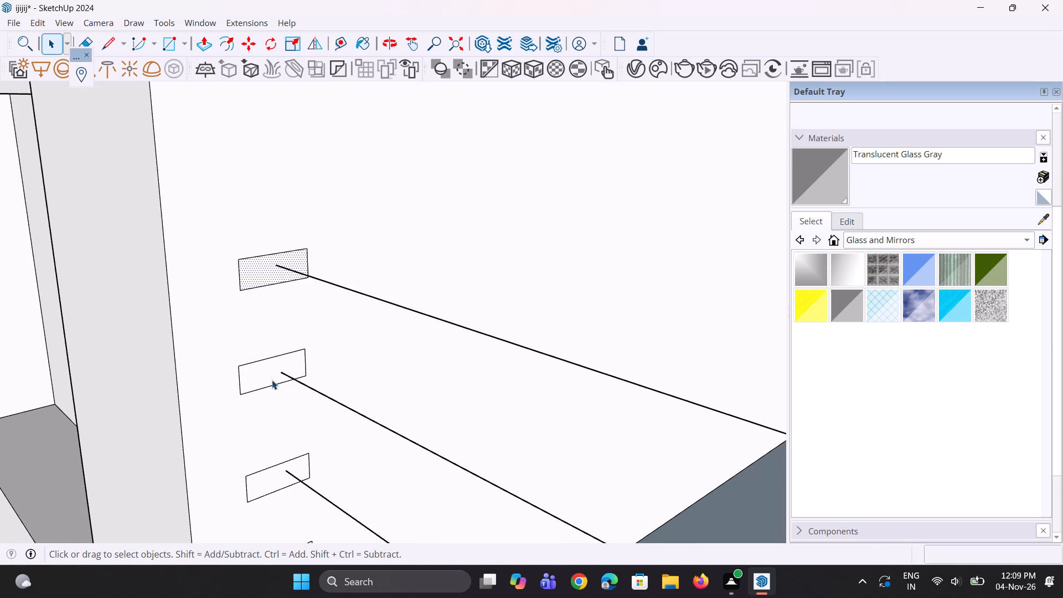
click(260, 378)
scroll(240, 378, up, 11)
key(m)
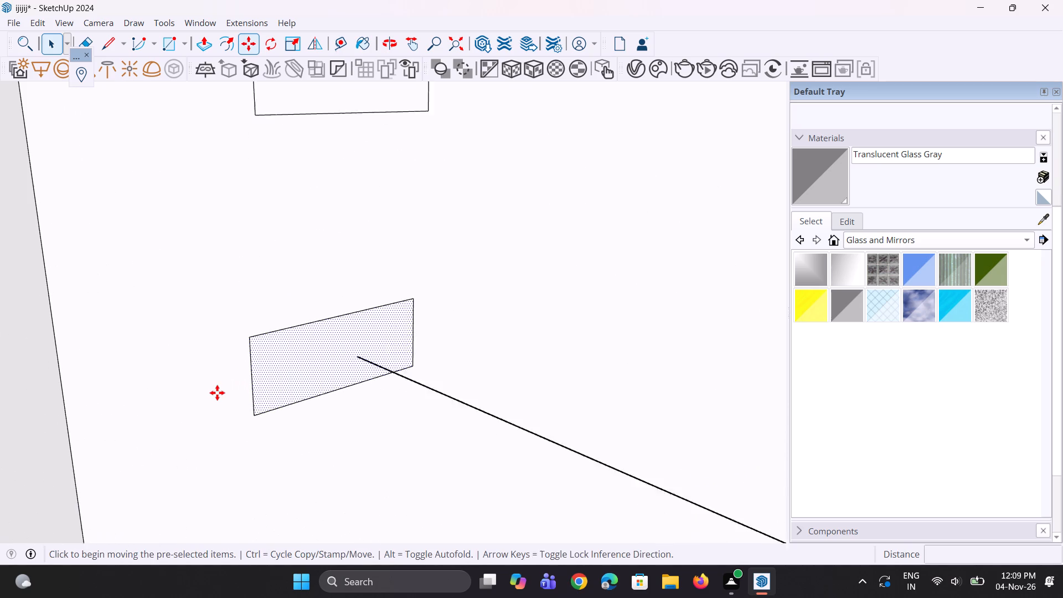
click(217, 393)
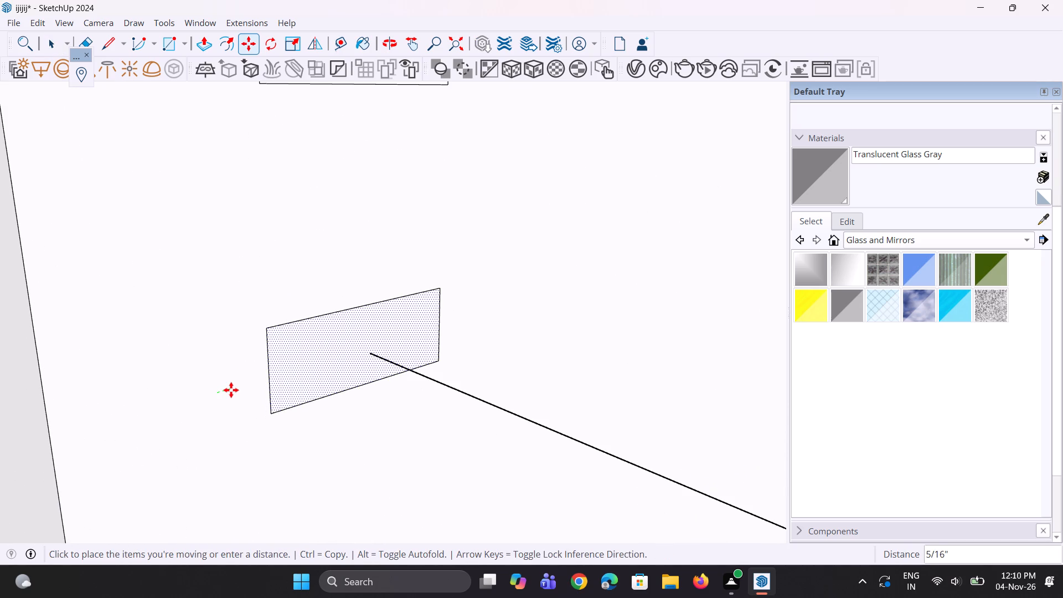
click(231, 390)
Move the fourth rail profile from the top about 3/8" along the green axis, toward the balcony interior.
scroll(263, 362, down, 18)
key(space)
scroll(316, 441, up, 3)
key(space)
click(305, 367)
scroll(290, 377, up, 11)
key(m)
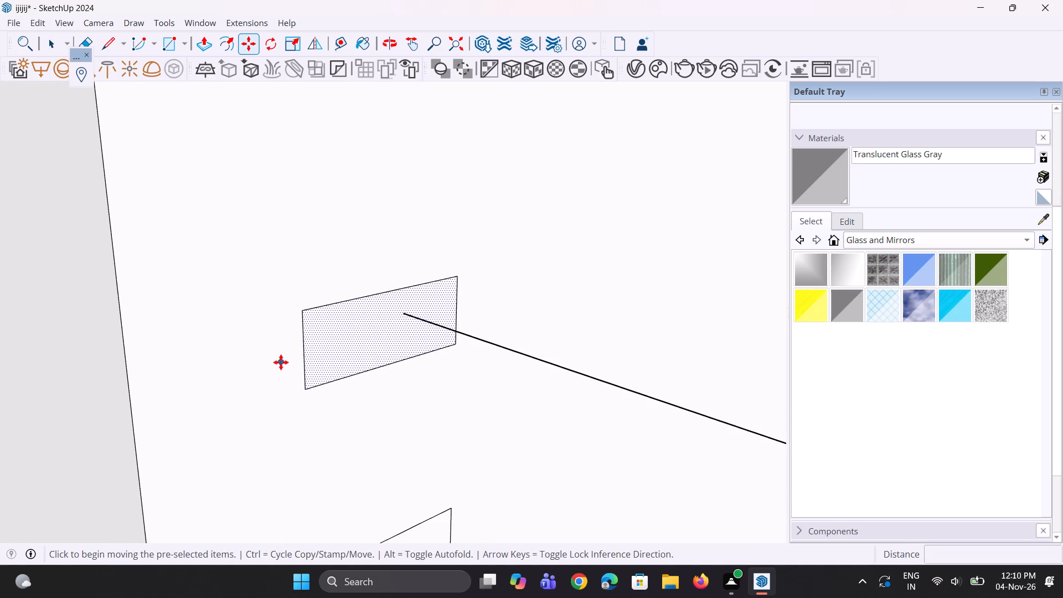
click(281, 362)
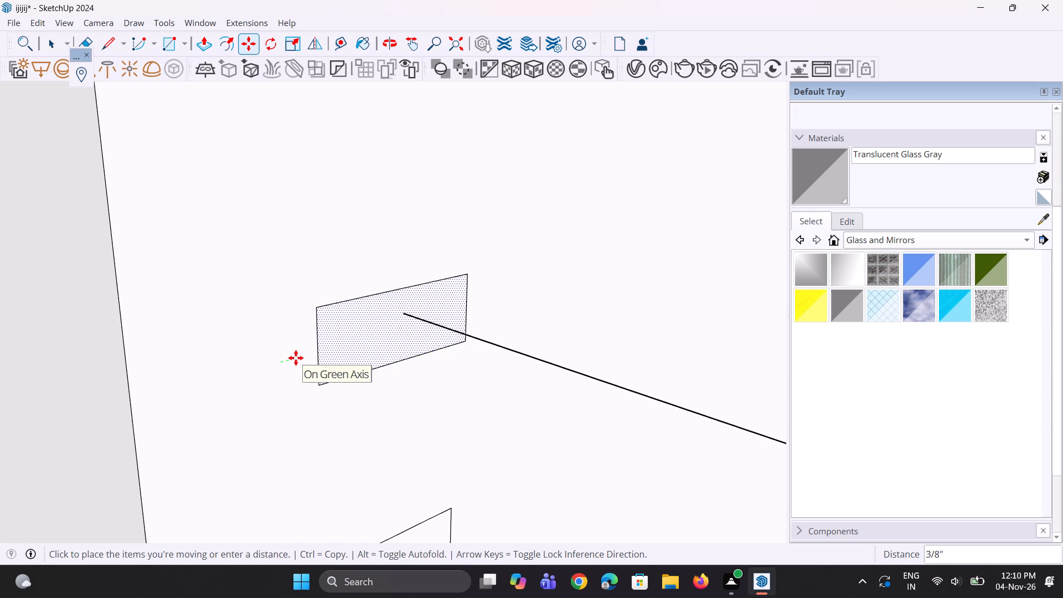
click(296, 358)
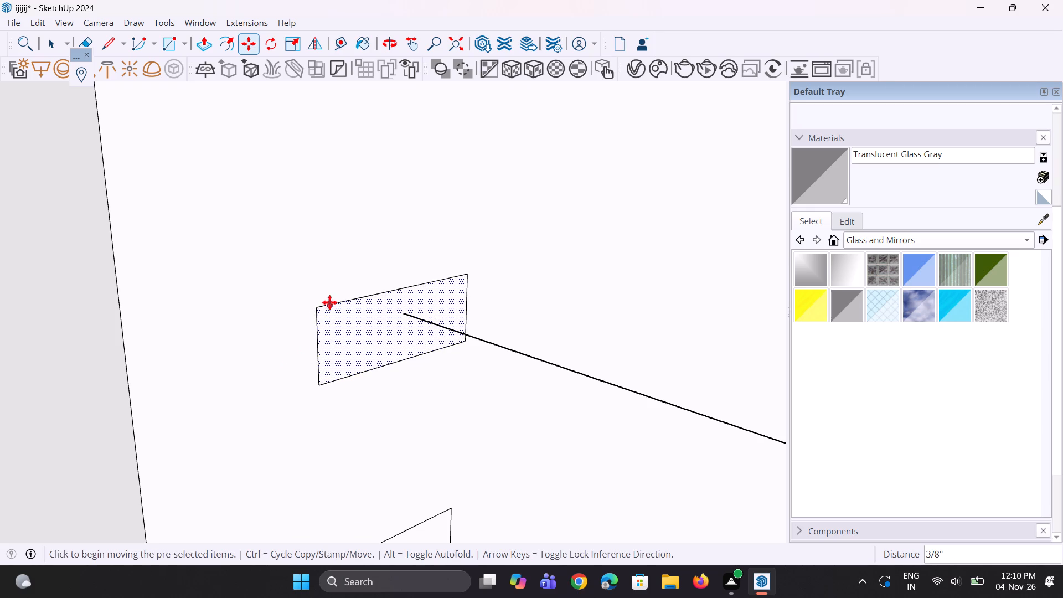
Move the fifth rail profile from the top about 5/16" along the green axis, toward the balcony interior.
scroll(329, 302, down, 16)
key(space)
key(space)
scroll(360, 366, up, 9)
click(322, 364)
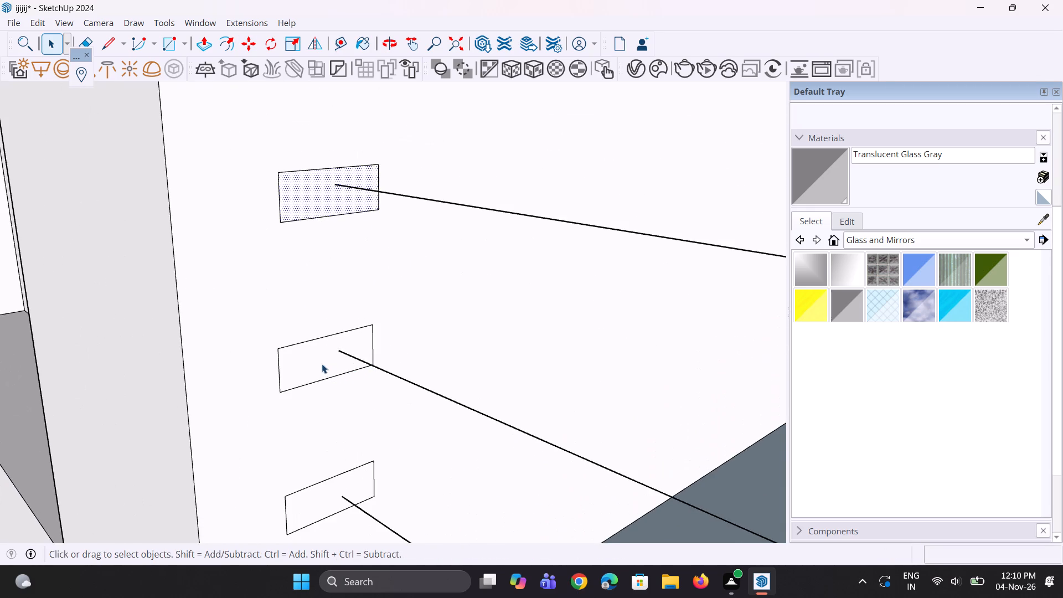
scroll(306, 378, up, 8)
key(m)
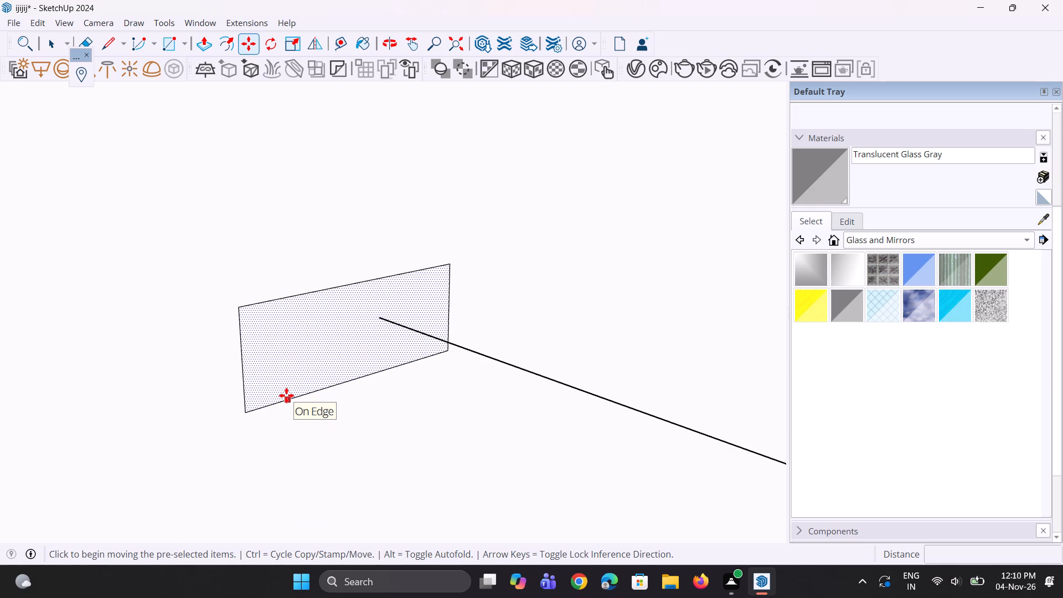
scroll(286, 395, down, 5)
scroll(270, 404, up, 6)
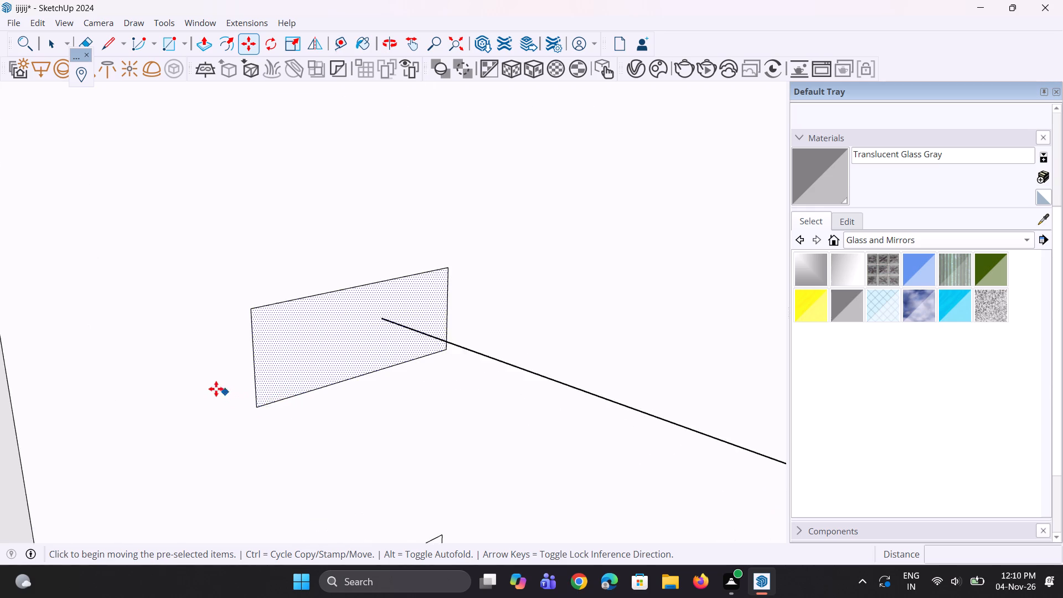
scroll(216, 389, up, 2)
click(216, 379)
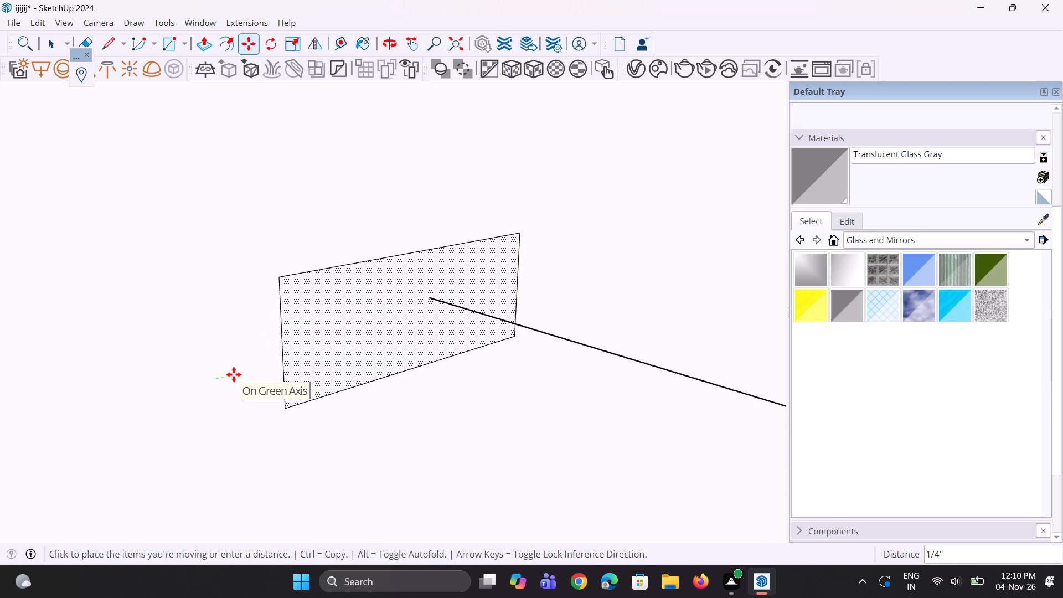
click(238, 374)
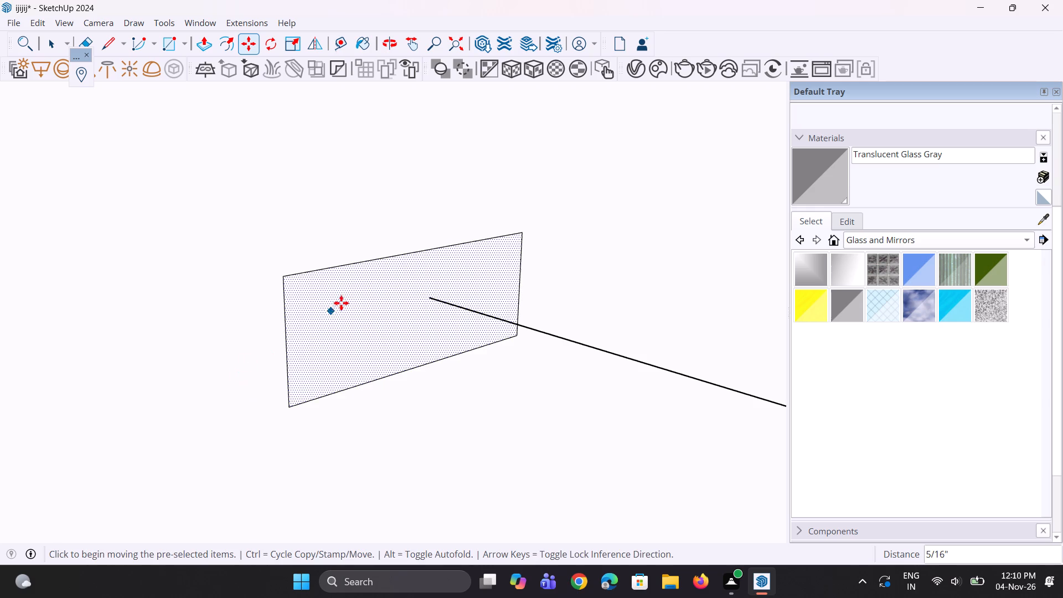
scroll(341, 303, down, 16)
key(space)
key(space)
scroll(352, 291, down, 5)
key(space)
Move the bottom rail profile about 9/16" along the wall, toward the balcony interior, to centre it on its railing line.
scroll(352, 291, down, 3)
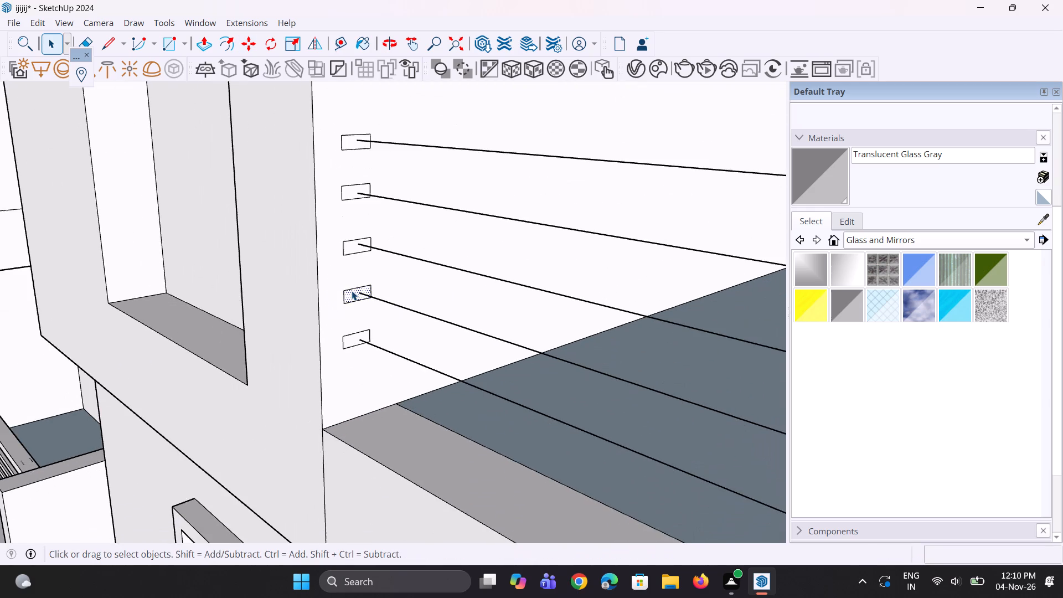
scroll(352, 291, down, 5)
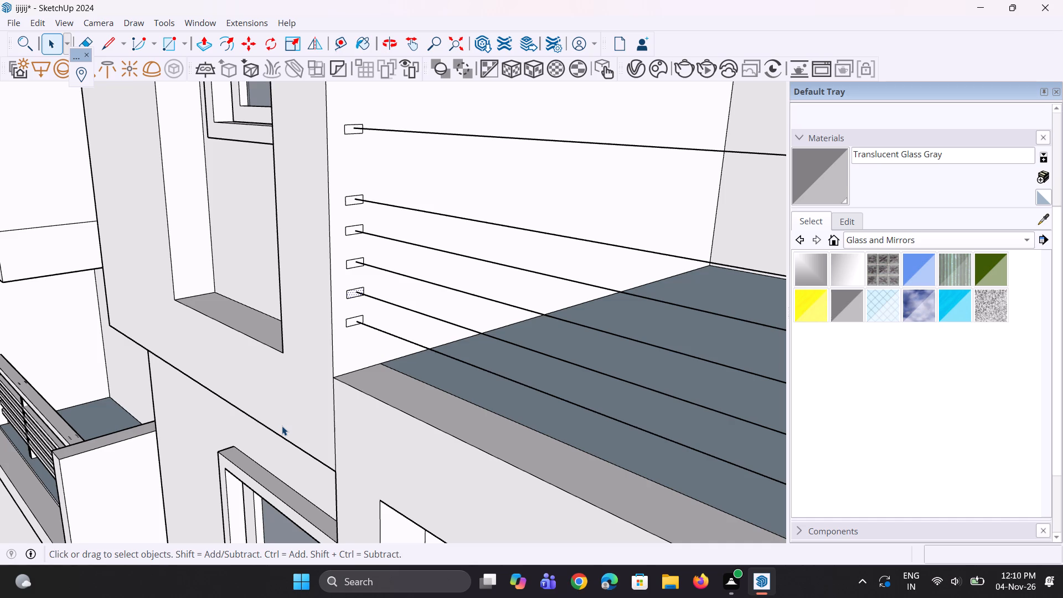
scroll(281, 426, down, 2)
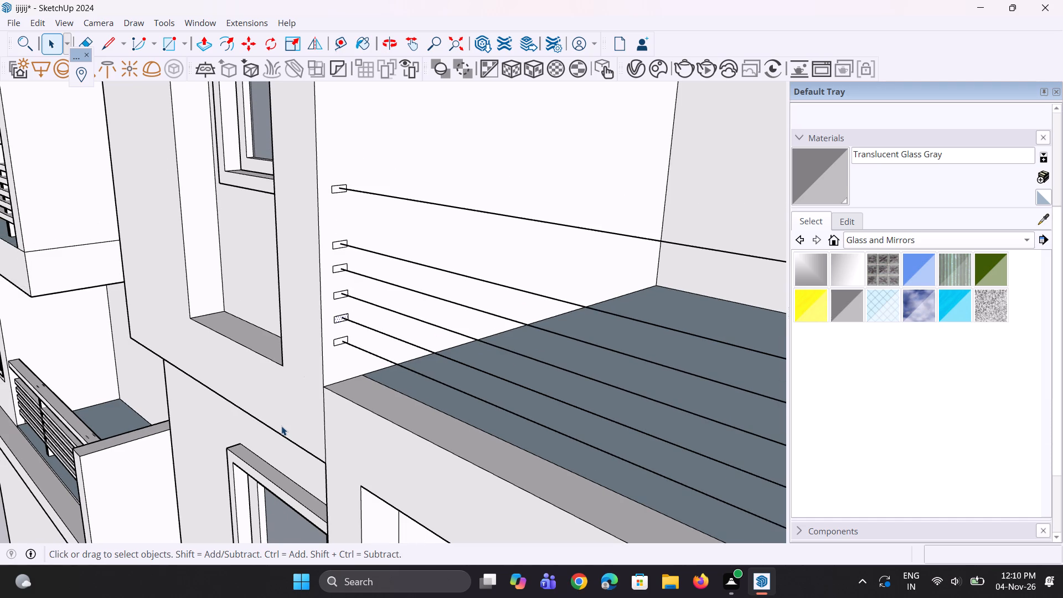
scroll(286, 411, down, 4)
scroll(332, 366, up, 5)
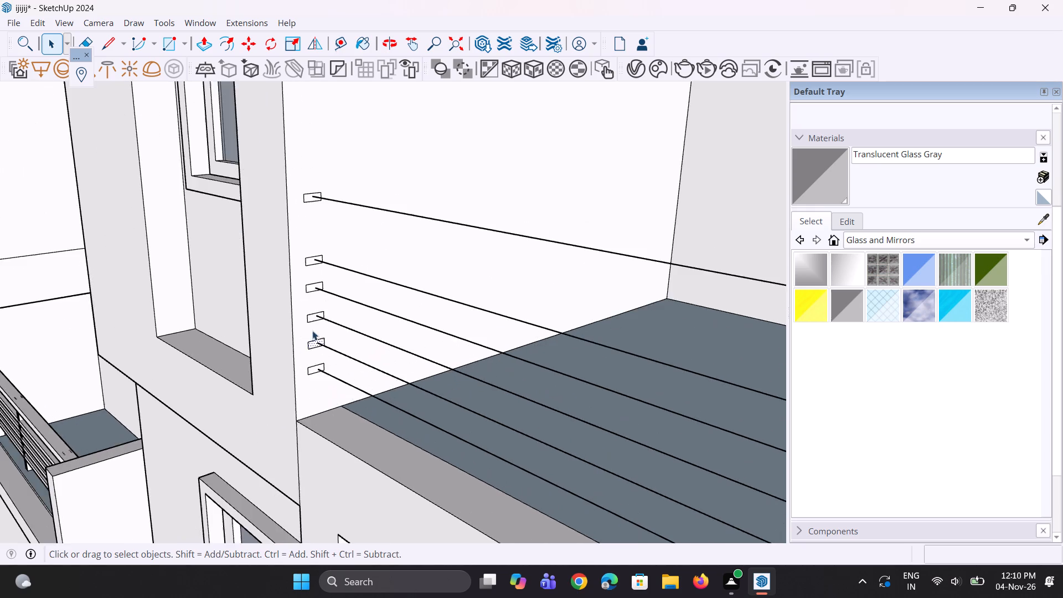
scroll(272, 344, up, 10)
scroll(340, 390, up, 4)
click(298, 372)
scroll(274, 396, up, 1)
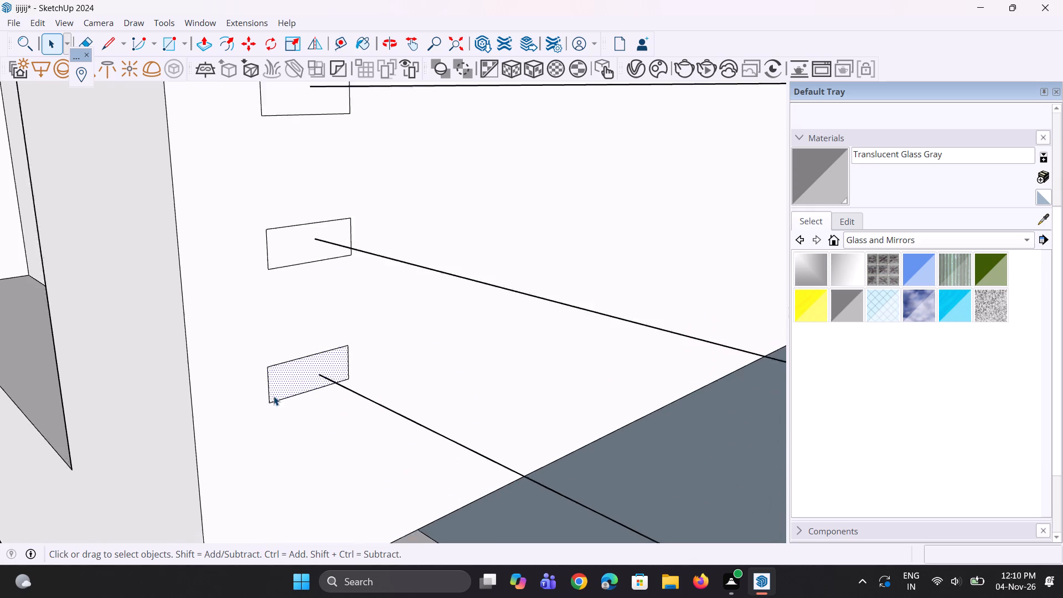
scroll(274, 396, up, 6)
key(m)
click(279, 394)
click(296, 389)
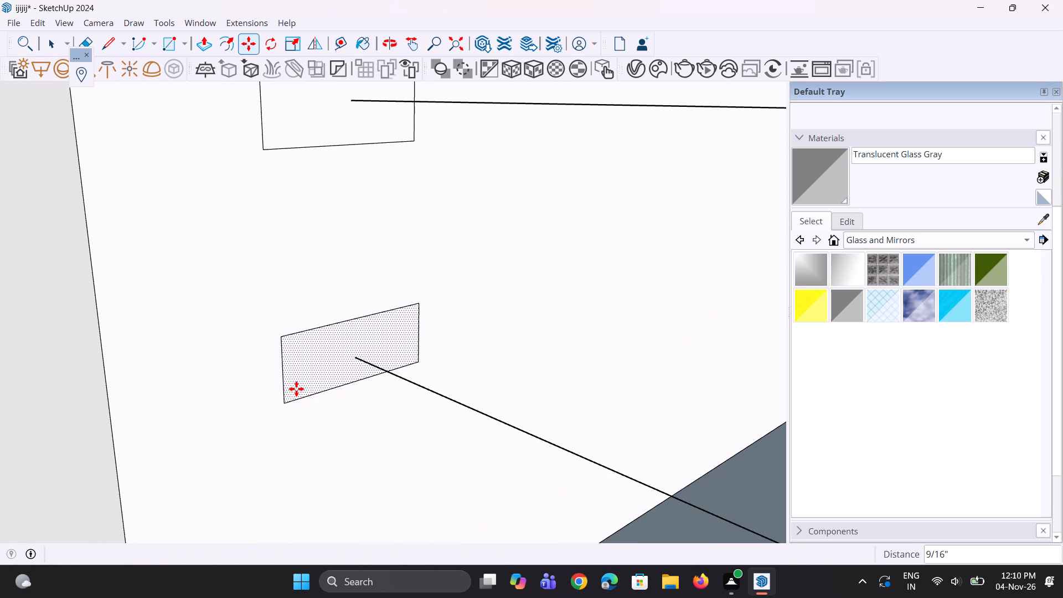
Extrude the bottom rail profile about 17' 8 1/8" across the balcony opening to the opposite side wall.
scroll(295, 388, down, 6)
key(p)
click(303, 370)
ctrl+scroll(446, 472, down, 5)
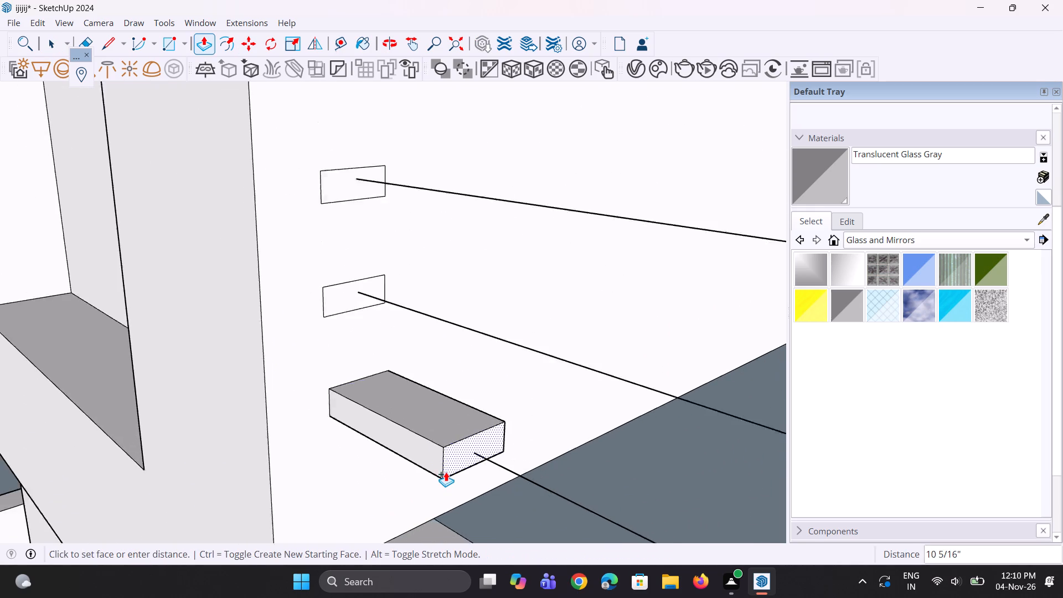
scroll(446, 472, down, 14)
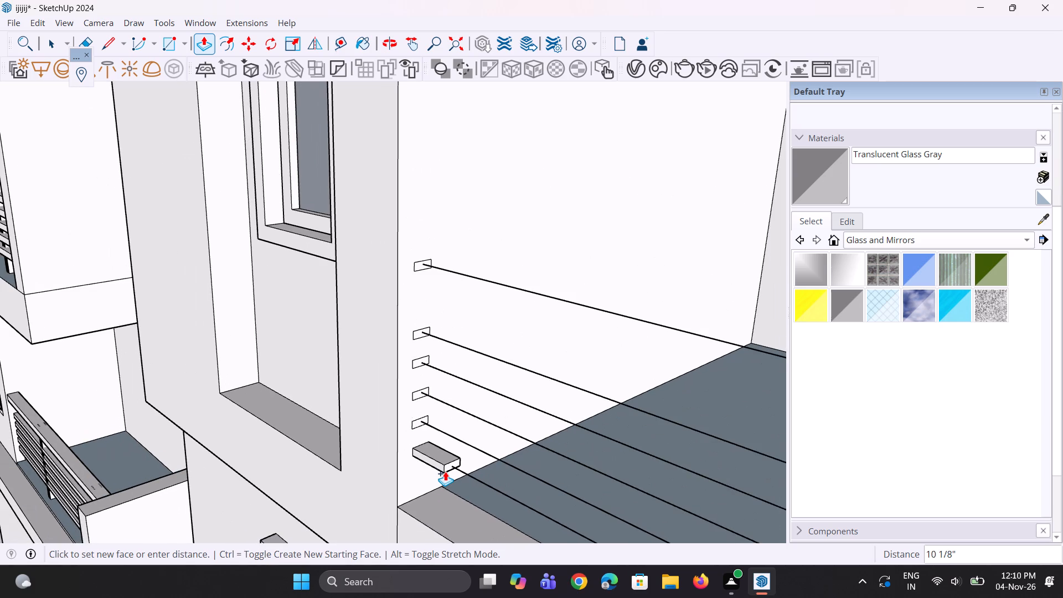
scroll(443, 471, down, 10)
middle_drag(448, 475, 465, 475)
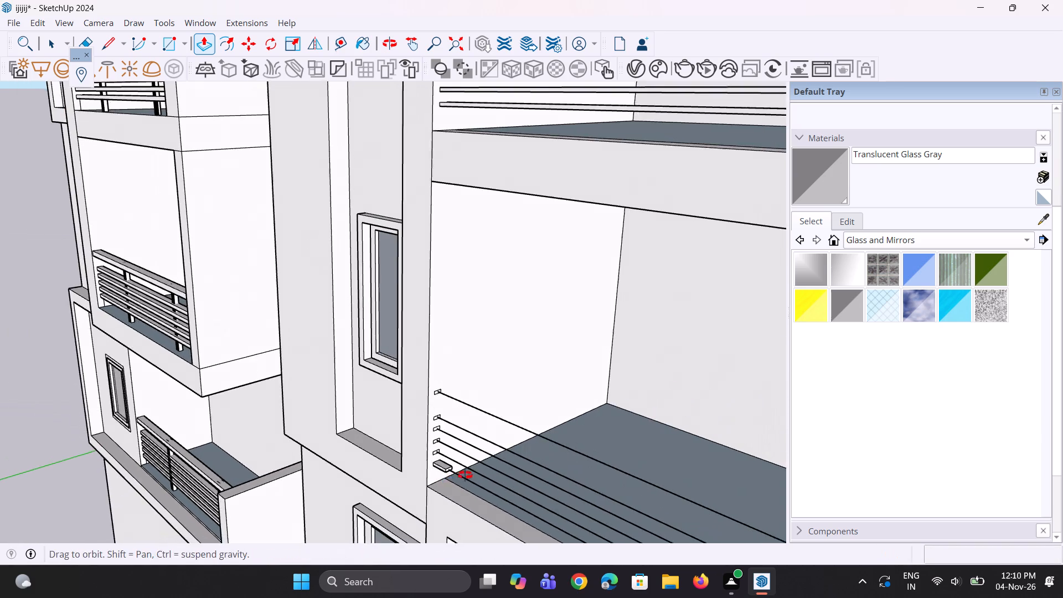
middle_drag(465, 475, 482, 474)
scroll(482, 474, down, 9)
middle_drag(540, 504, 707, 486)
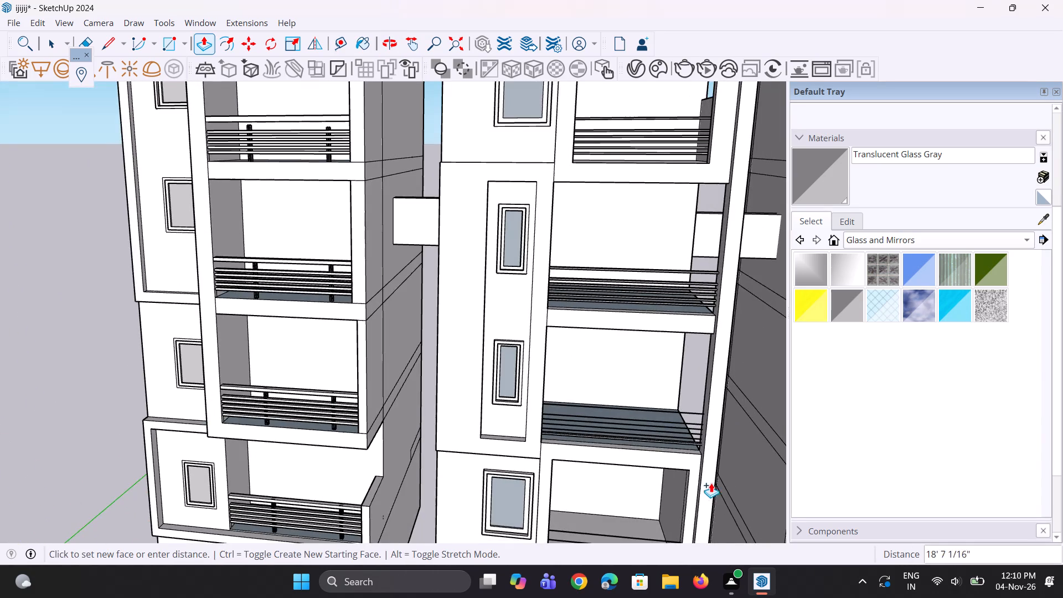
scroll(706, 447, up, 1)
click(706, 431)
Extrude the four middle rail profiles above the bottom rail across the balcony by the same distance as the bottom rail.
scroll(678, 452, up, 2)
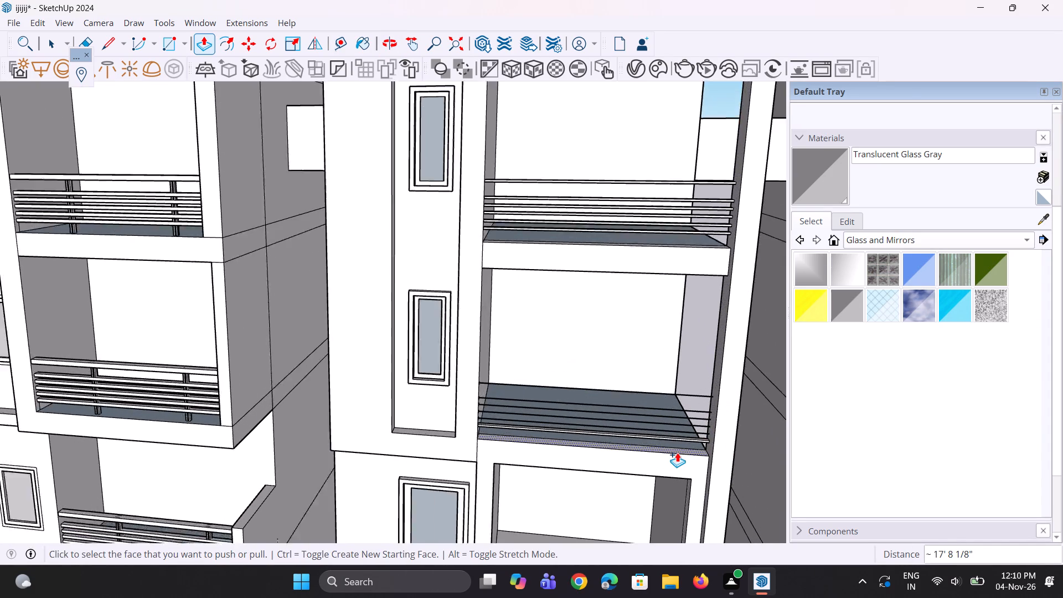
scroll(677, 452, up, 2)
middle_drag(677, 452, 557, 463)
scroll(471, 442, up, 2)
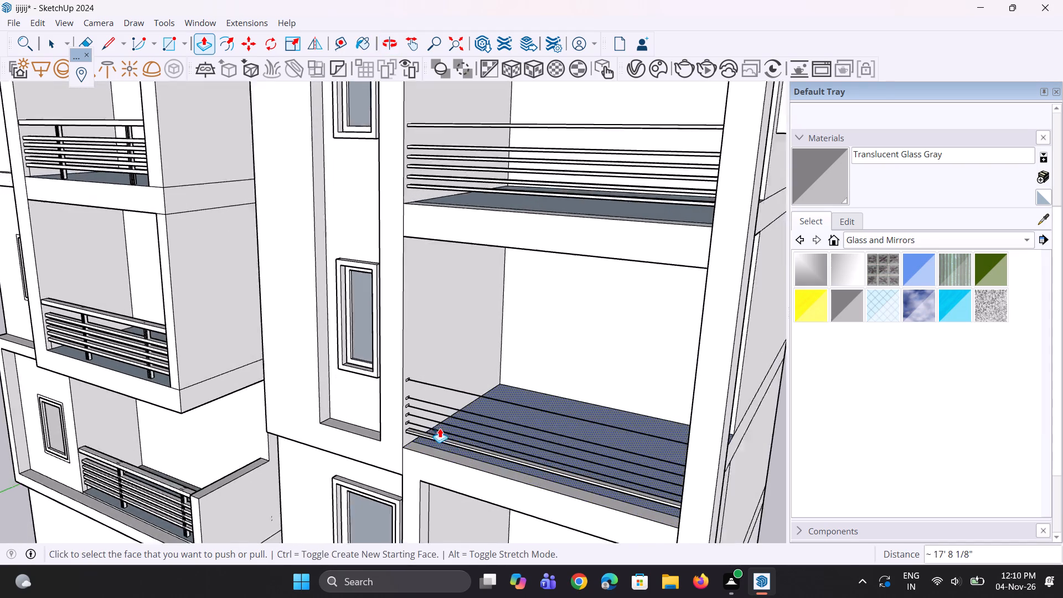
scroll(440, 428, up, 13)
double_click(395, 421)
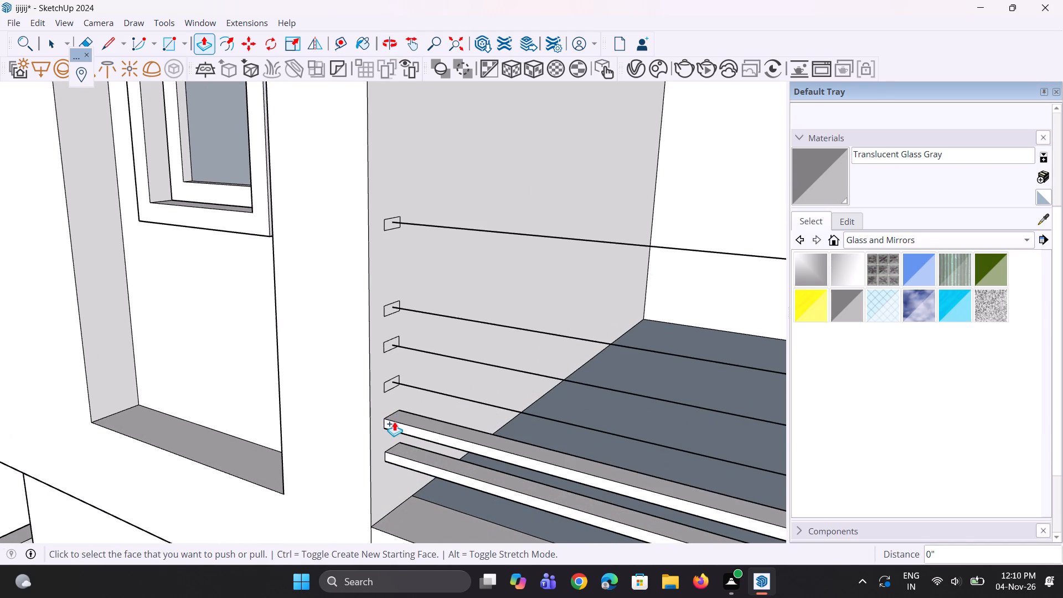
scroll(398, 398, up, 6)
double_click(394, 379)
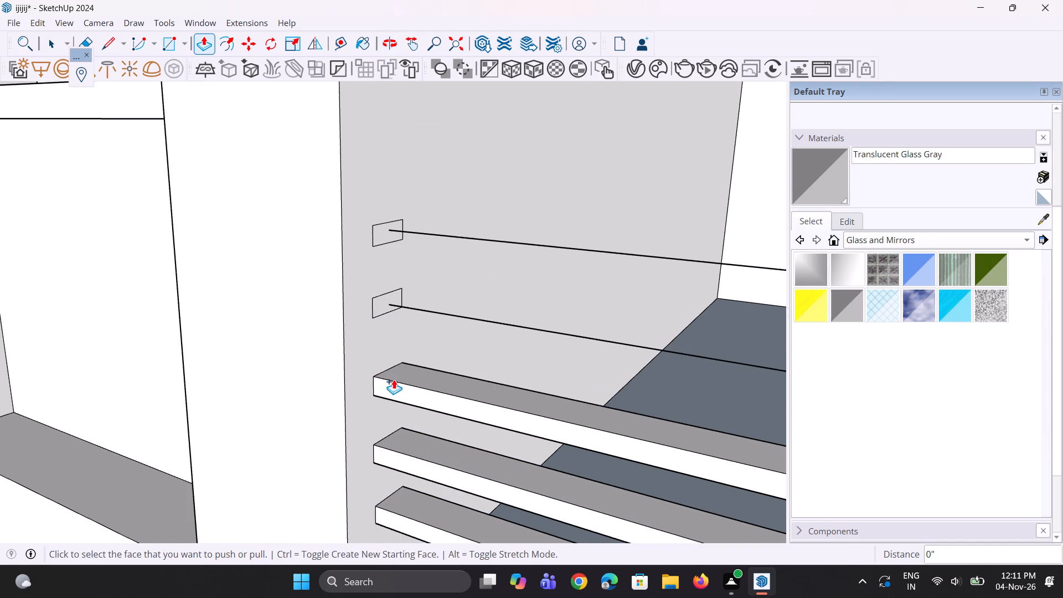
scroll(348, 192, up, 2)
scroll(401, 289, up, 3)
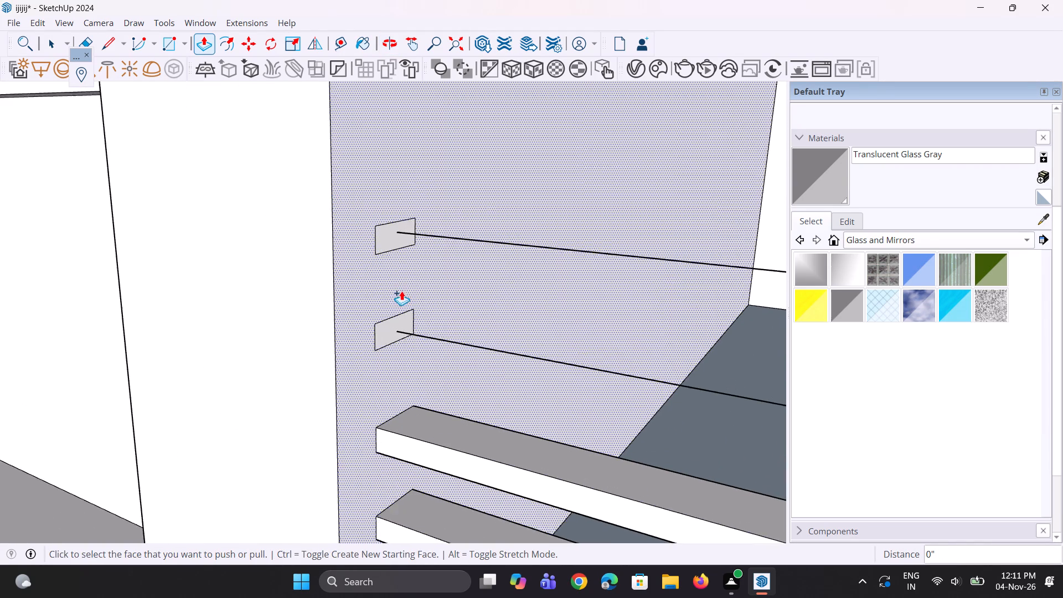
double_click(390, 339)
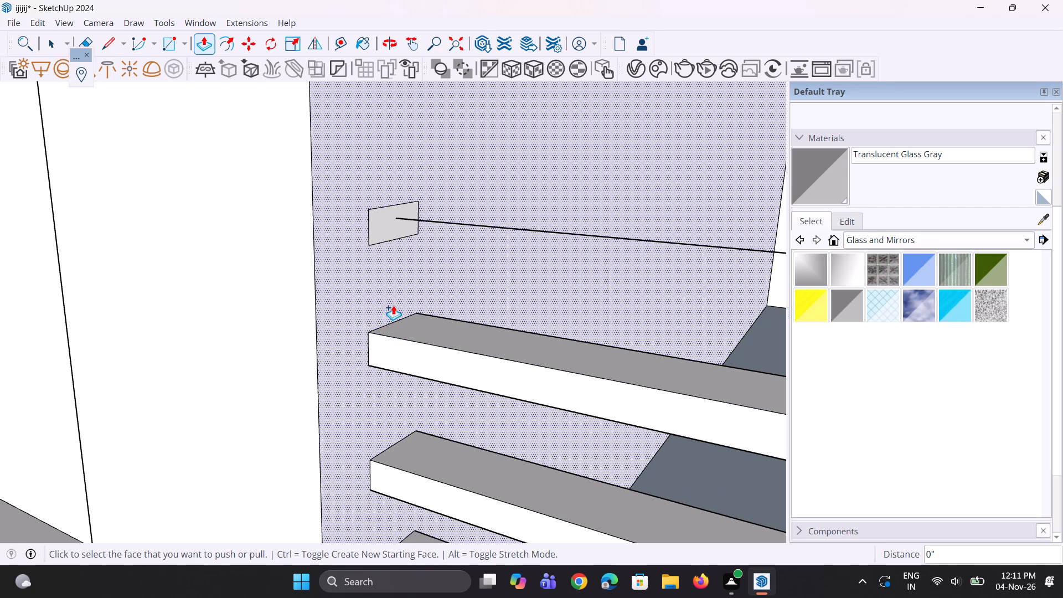
double_click(383, 212)
Extrude the top rail profile across the balcony by the same distance as the rails below it.
scroll(316, 259, down, 5)
scroll(349, 210, down, 11)
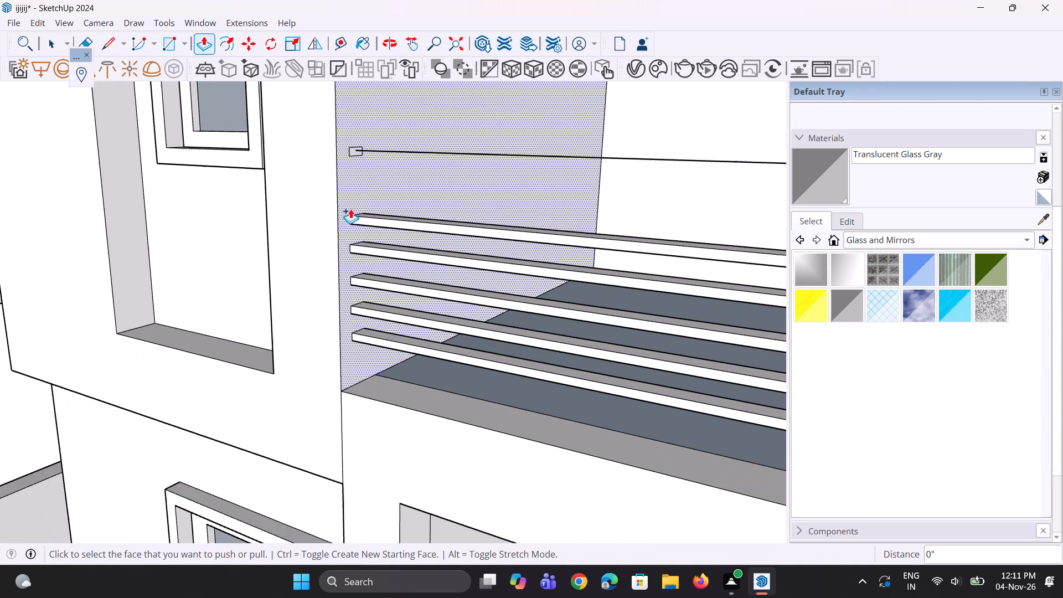
scroll(372, 114, up, 6)
double_click(338, 172)
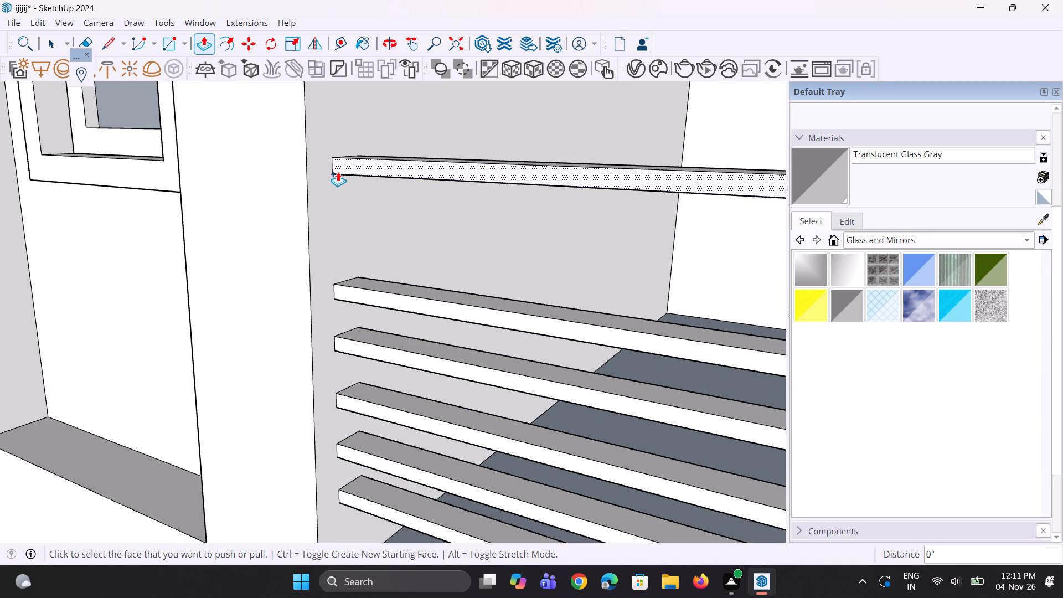
Extrude the bottom rail profile on the lowest balcony about 16' 3 1/2" across the opening to the opposite pillar.
scroll(337, 168, down, 13)
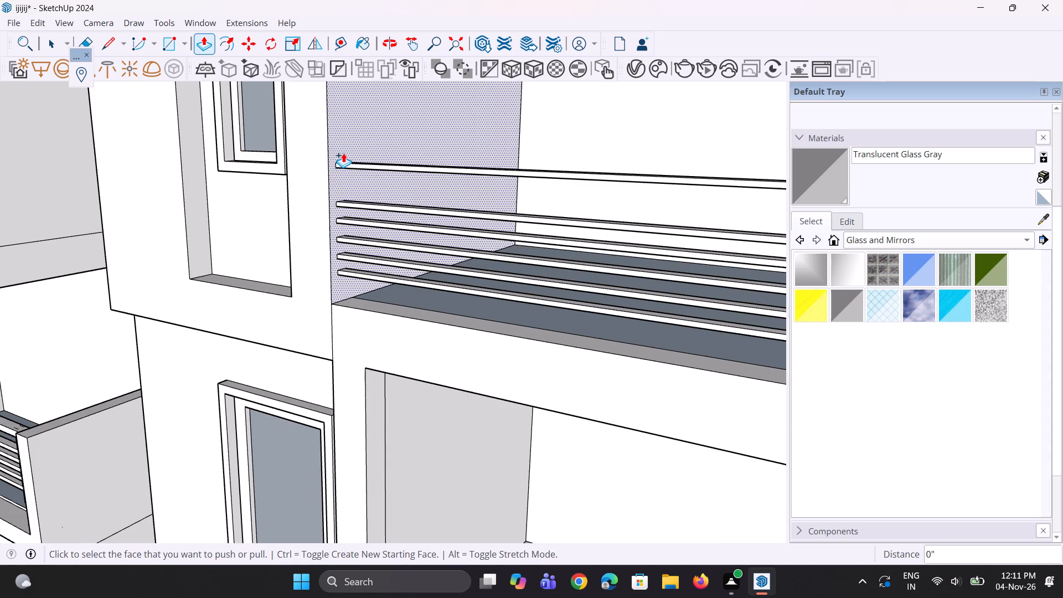
scroll(343, 153, down, 3)
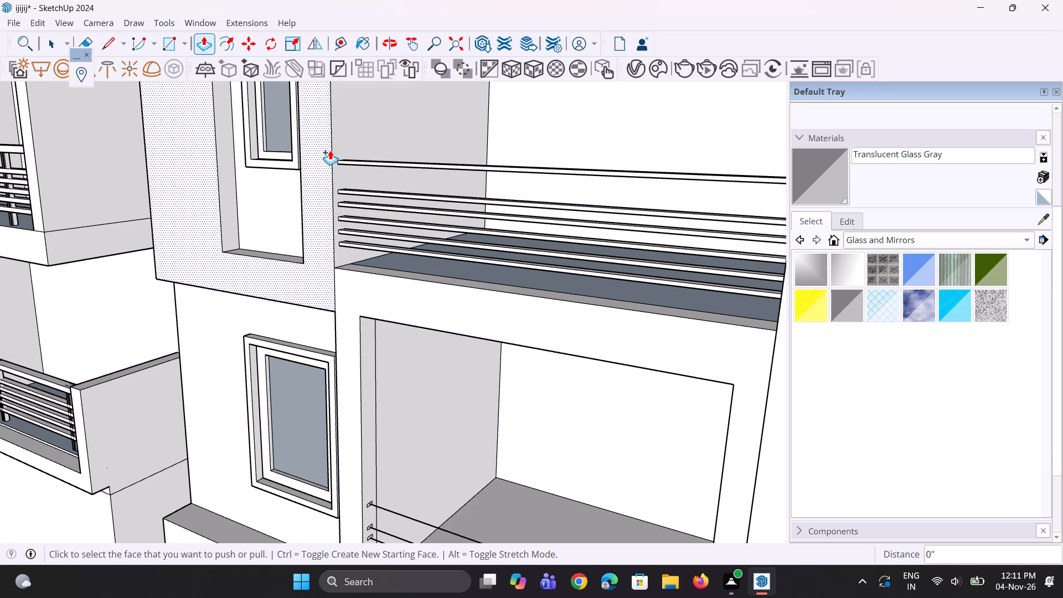
scroll(329, 151, down, 3)
scroll(364, 374, up, 3)
scroll(353, 326, down, 3)
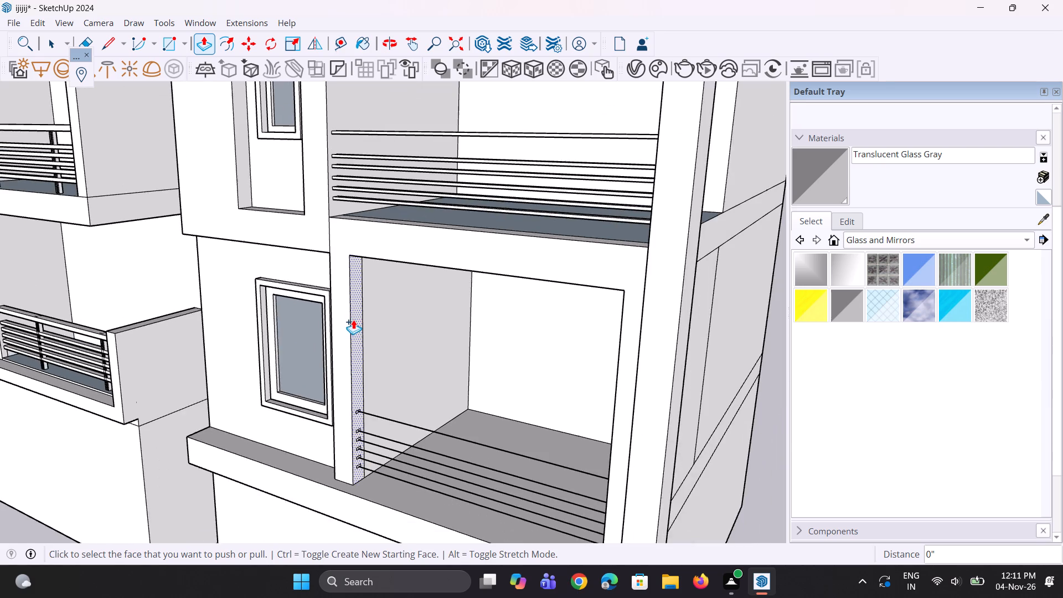
scroll(353, 313, down, 5)
scroll(350, 492, up, 4)
scroll(369, 429, up, 4)
scroll(366, 357, up, 11)
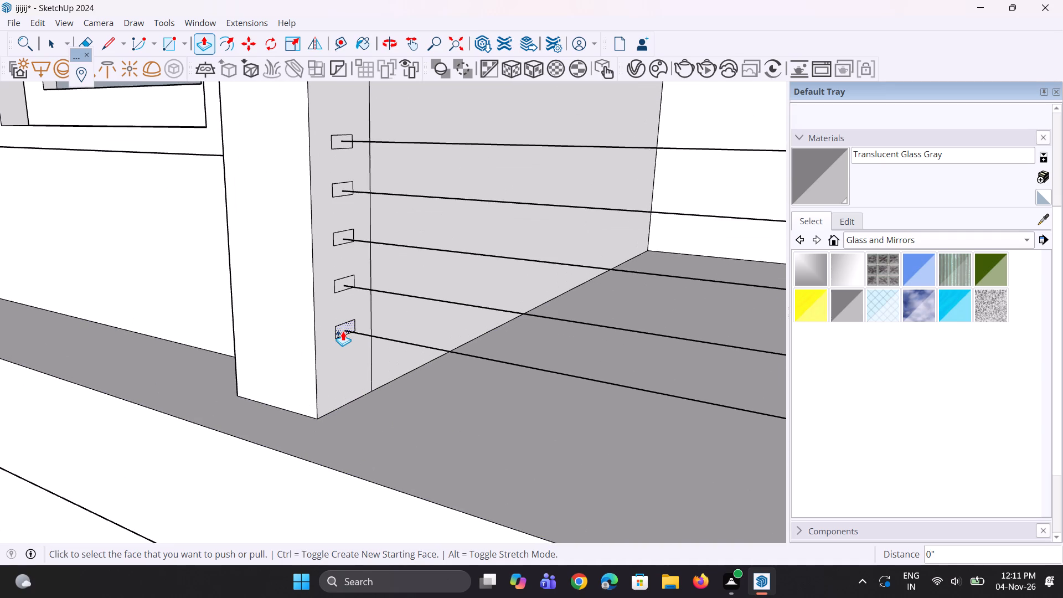
click(343, 331)
scroll(438, 380, down, 17)
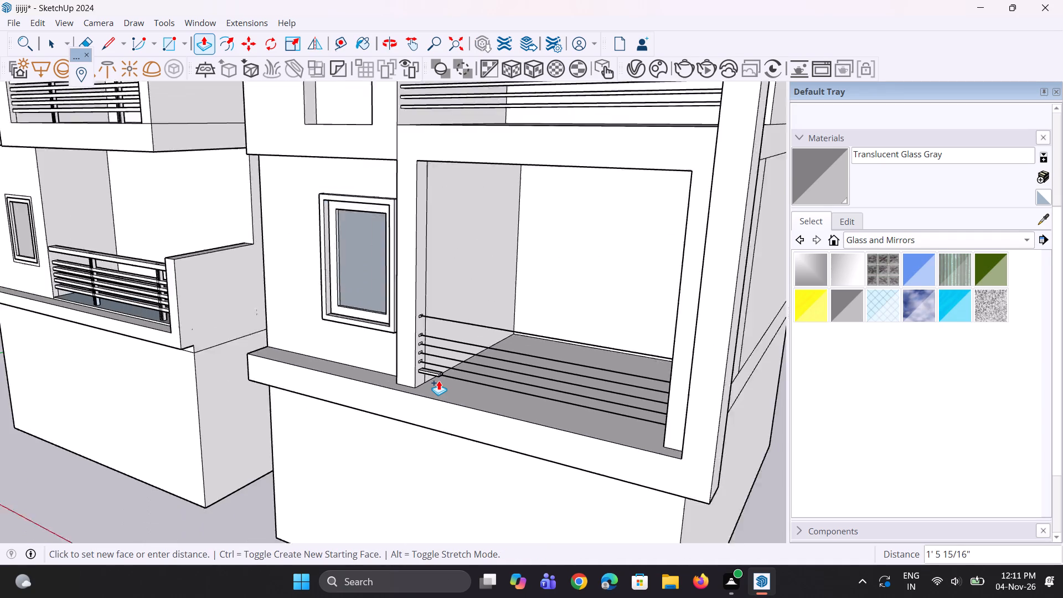
scroll(438, 380, down, 6)
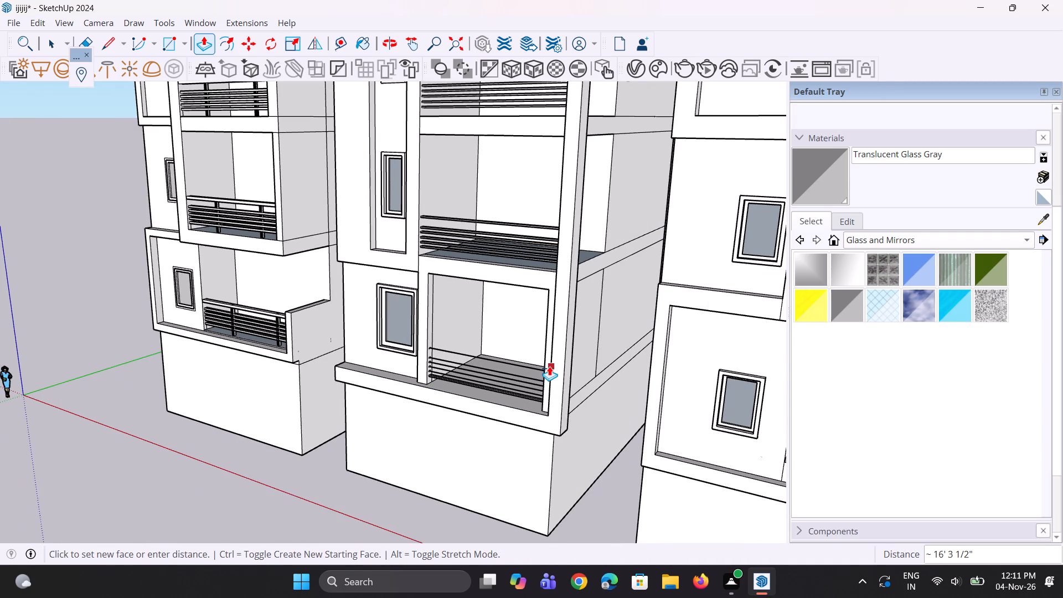
click(549, 366)
Extrude the four middle rail profiles on the lowest balcony by the same distance as its bottom rail.
scroll(453, 358, up, 16)
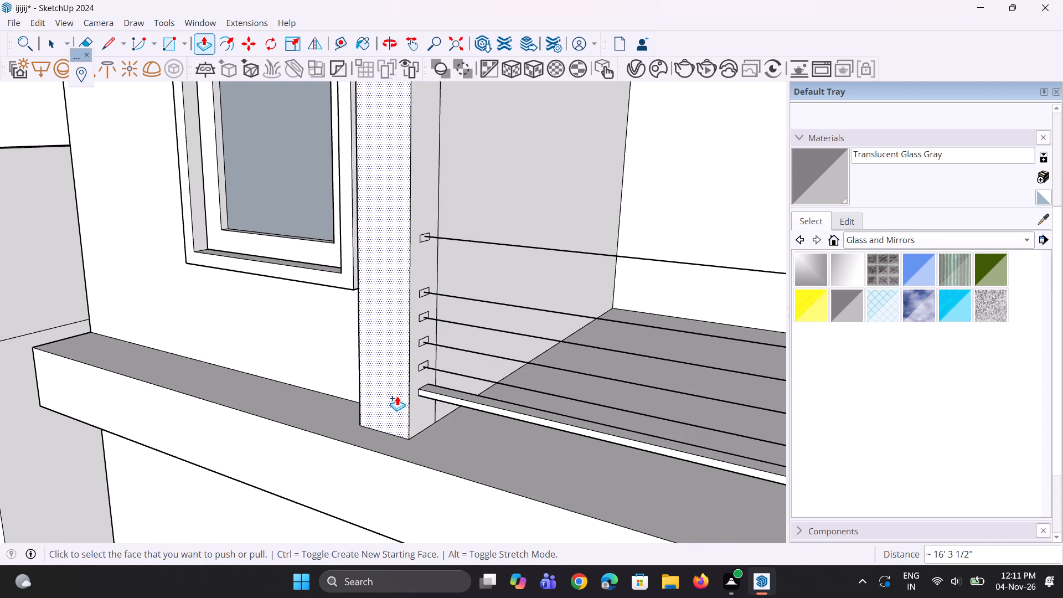
scroll(395, 397, up, 3)
scroll(473, 411, up, 6)
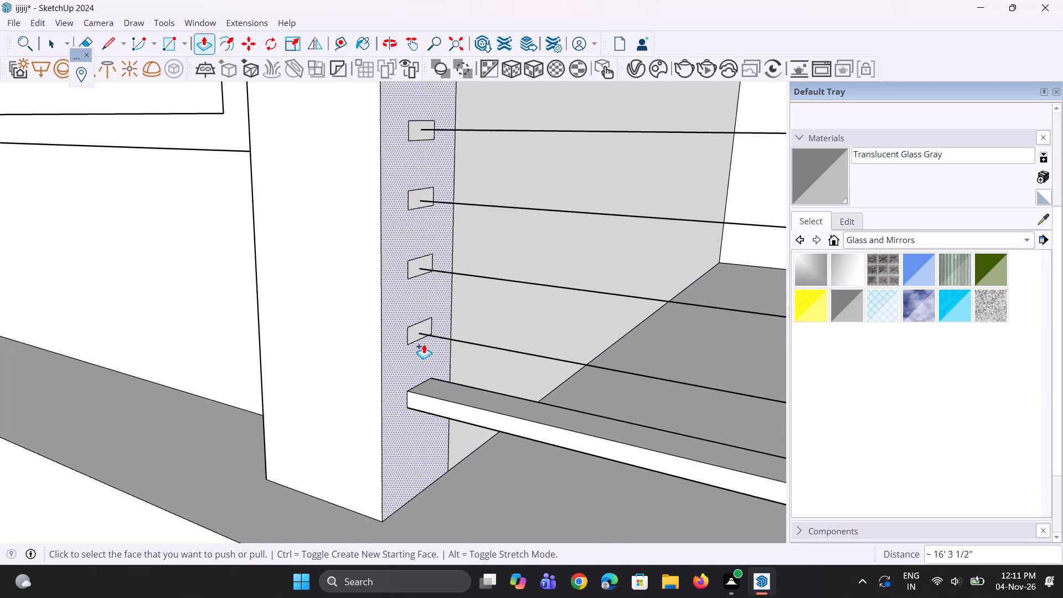
double_click(417, 334)
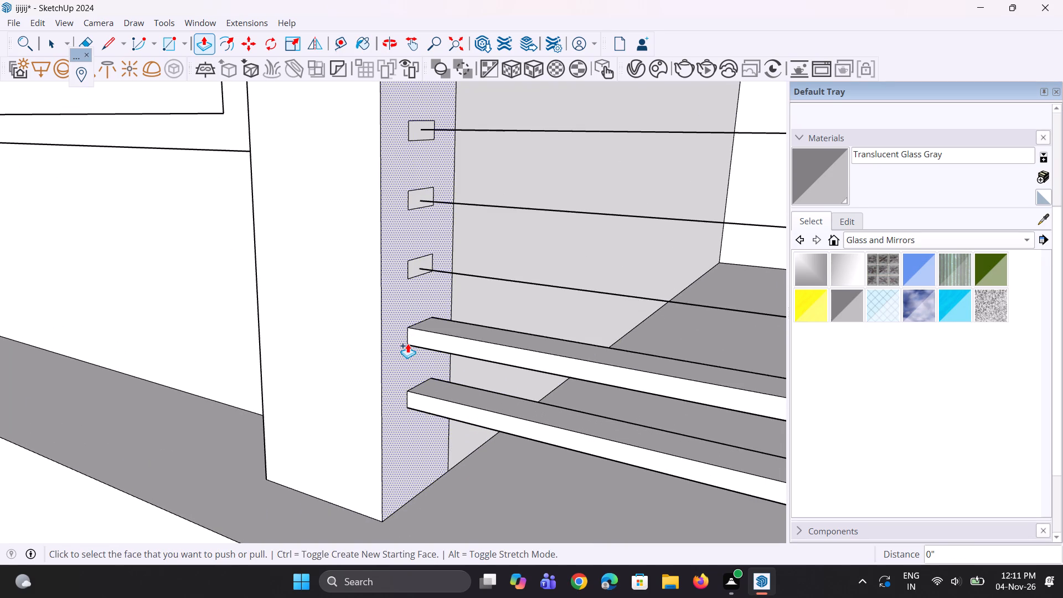
scroll(415, 288, up, 1)
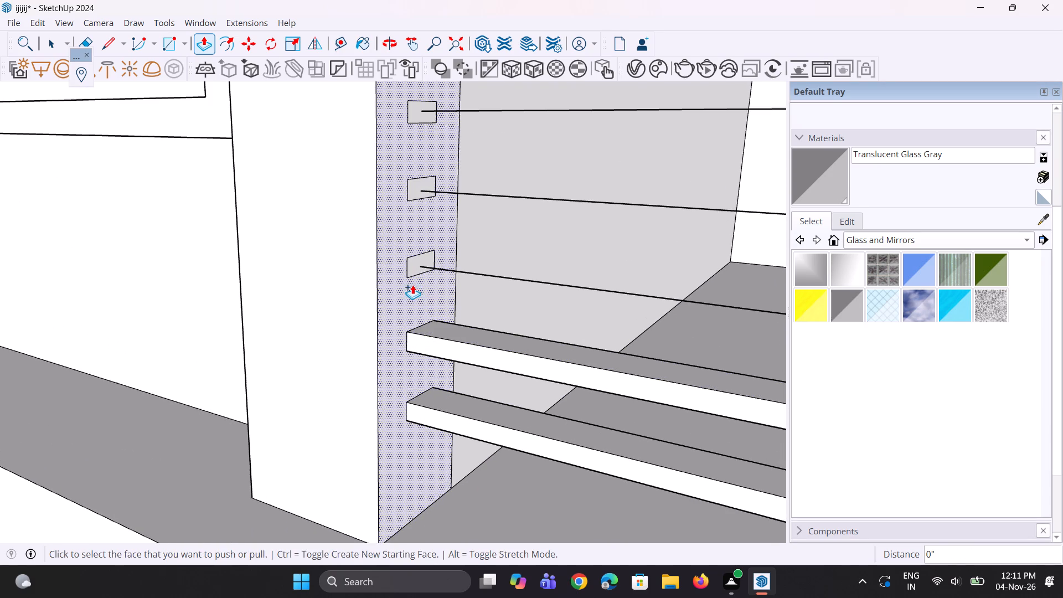
double_click(423, 264)
scroll(271, 374, down, 11)
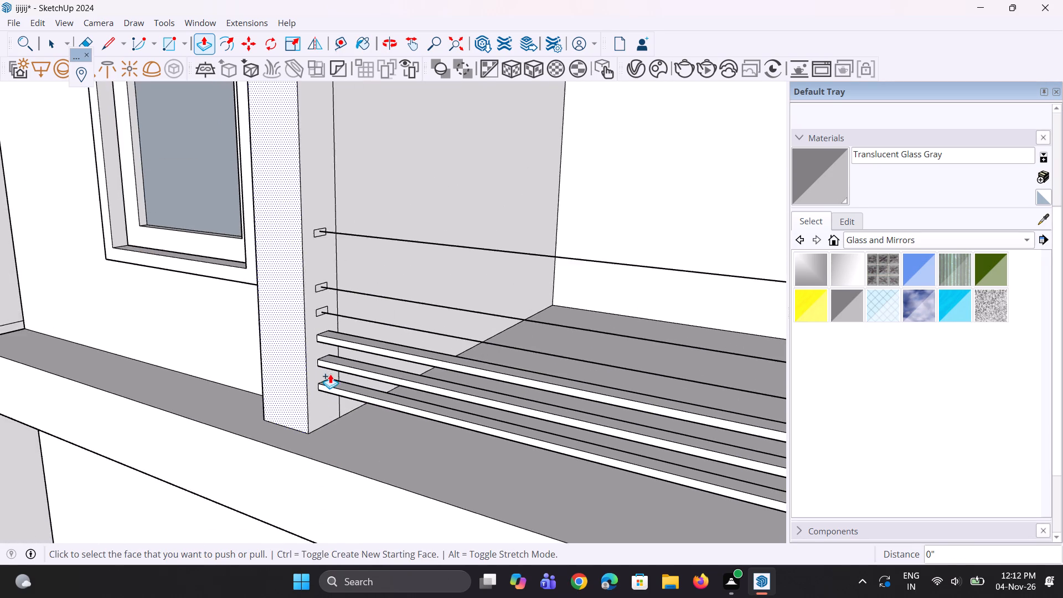
middle_drag(338, 377, 355, 377)
scroll(275, 354, down, 9)
scroll(370, 333, up, 3)
scroll(281, 308, up, 2)
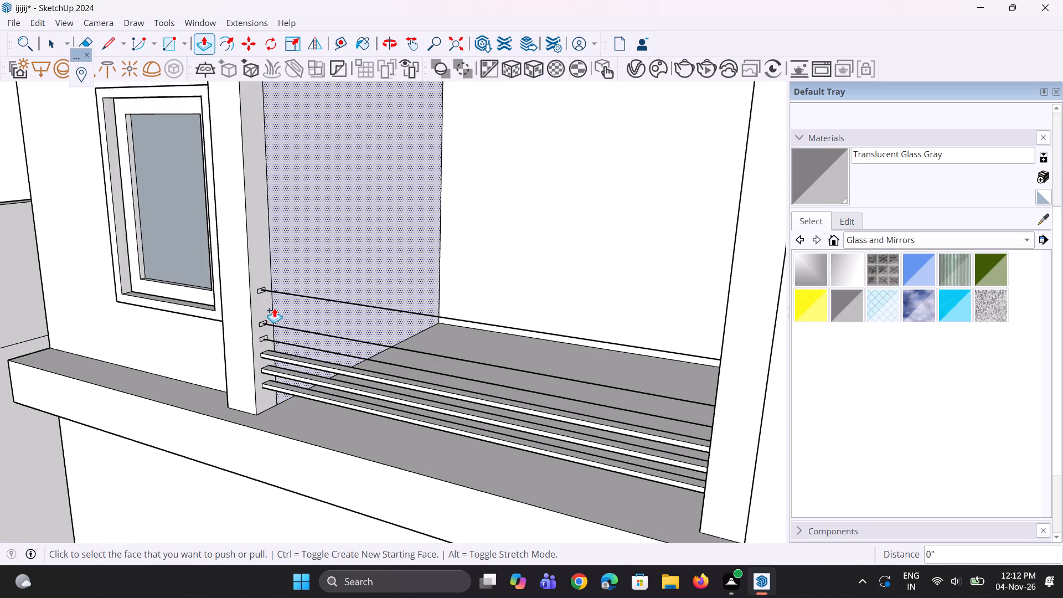
scroll(274, 308, up, 7)
scroll(251, 371, up, 2)
double_click(253, 365)
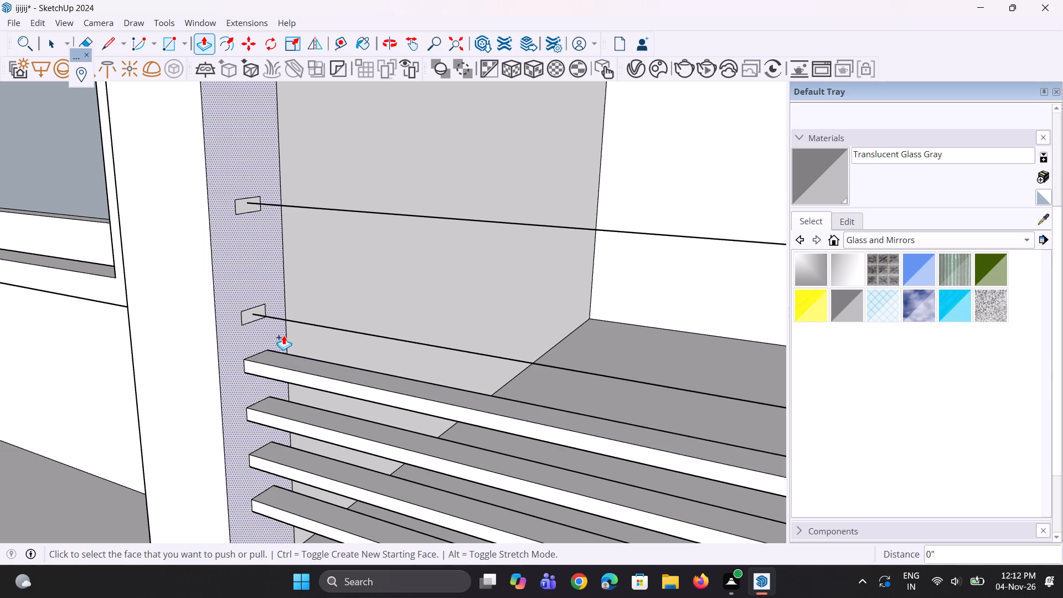
scroll(285, 333, up, 3)
scroll(242, 316, up, 3)
double_click(238, 308)
Extrude the top rail profile on the lowest balcony by the same distance as the rails below it.
scroll(221, 389, down, 6)
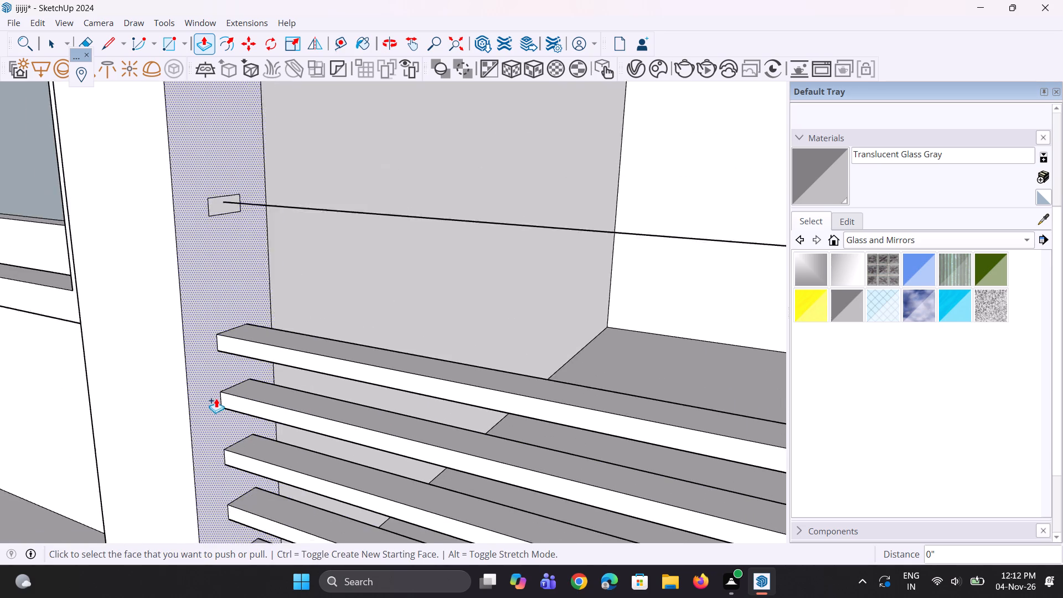
scroll(216, 400, down, 4)
scroll(230, 305, up, 3)
double_click(227, 267)
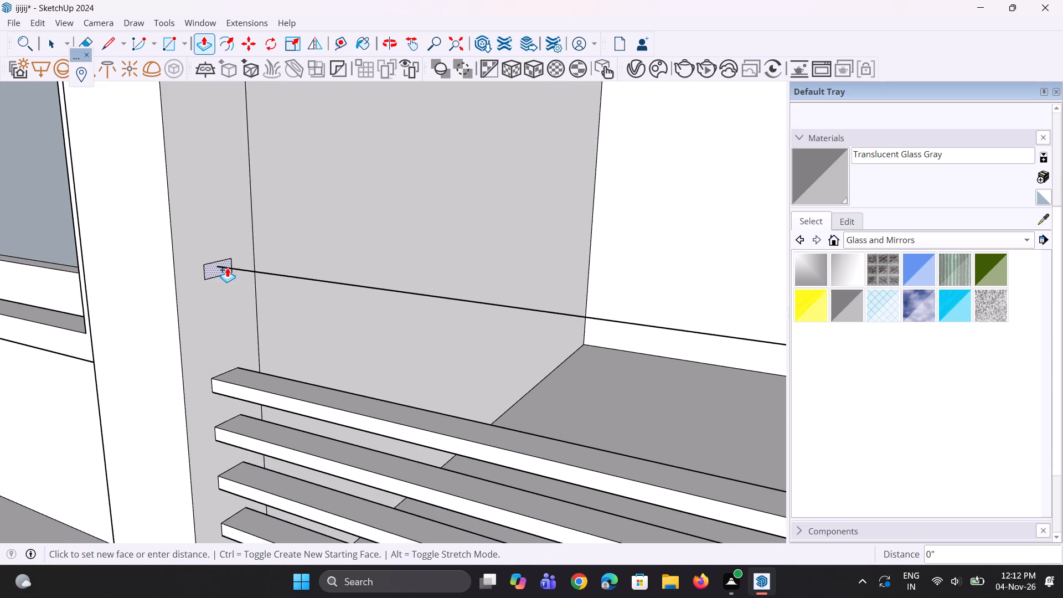
Raise the top face of the top rail on the second balcony from the bottom by about 3 9/16".
scroll(211, 315, down, 12)
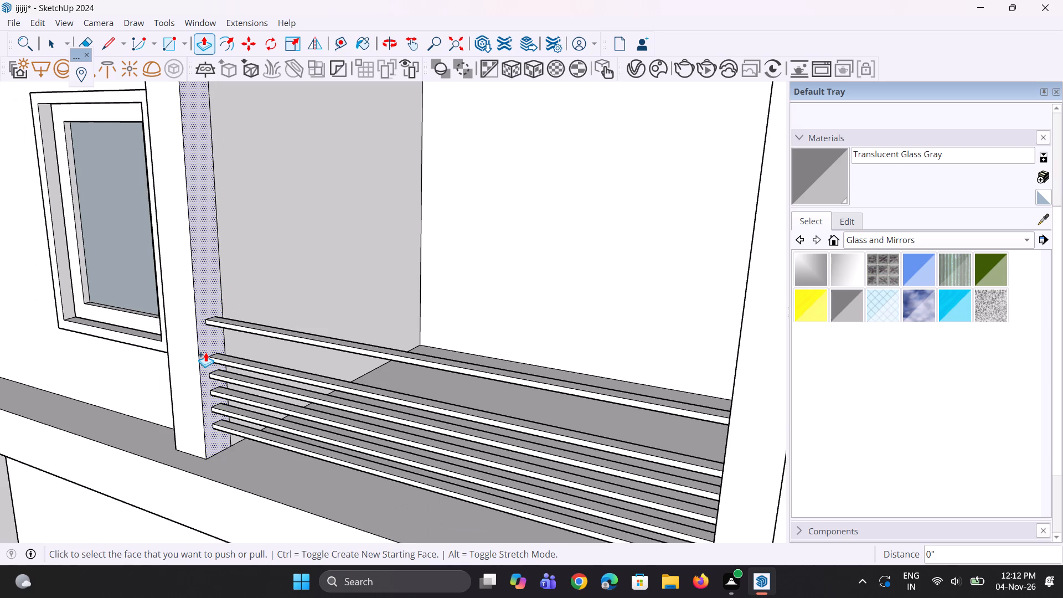
scroll(191, 347, down, 11)
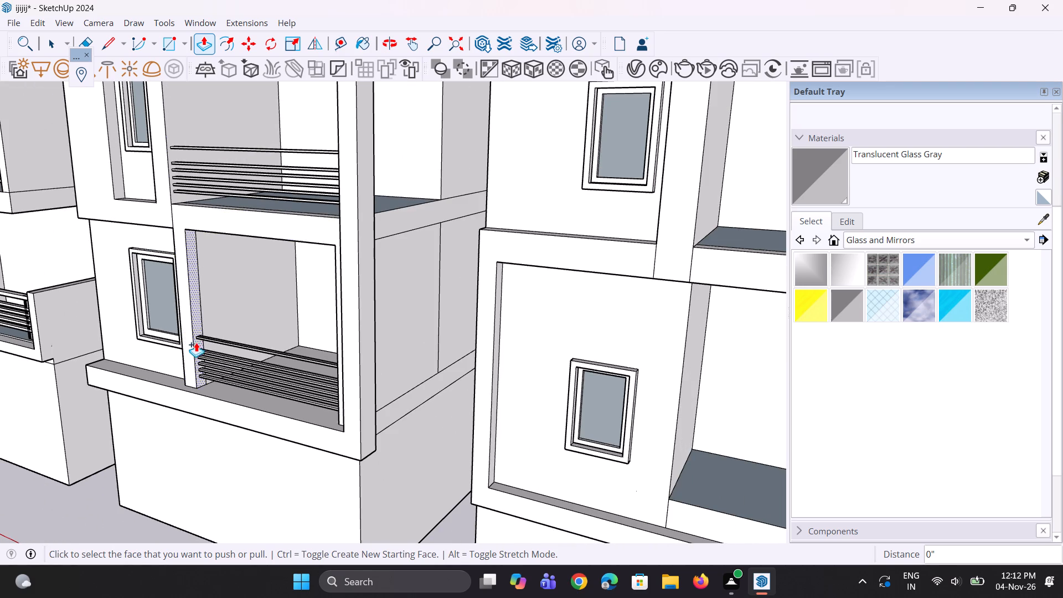
scroll(197, 340, down, 6)
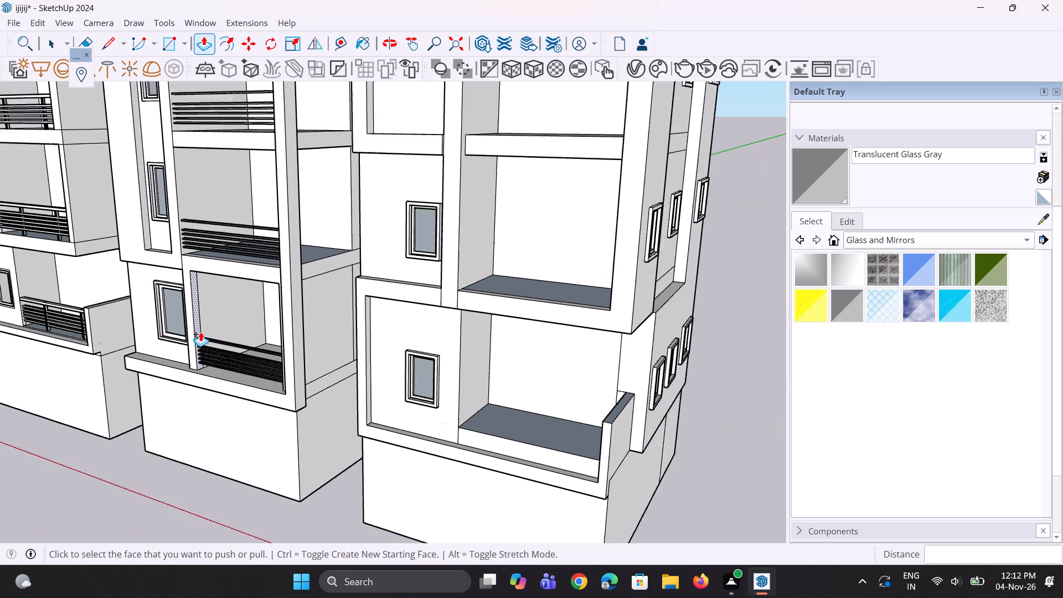
scroll(200, 332, down, 6)
middle_drag(202, 330, 241, 318)
scroll(231, 347, up, 9)
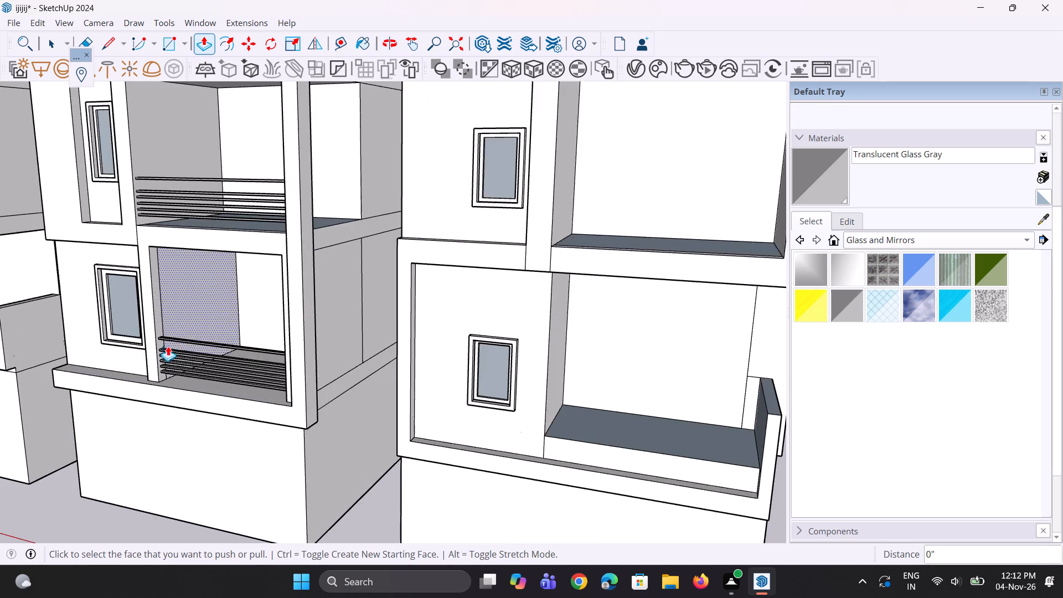
scroll(168, 346, up, 8)
middle_drag(166, 357, 221, 382)
scroll(234, 417, down, 10)
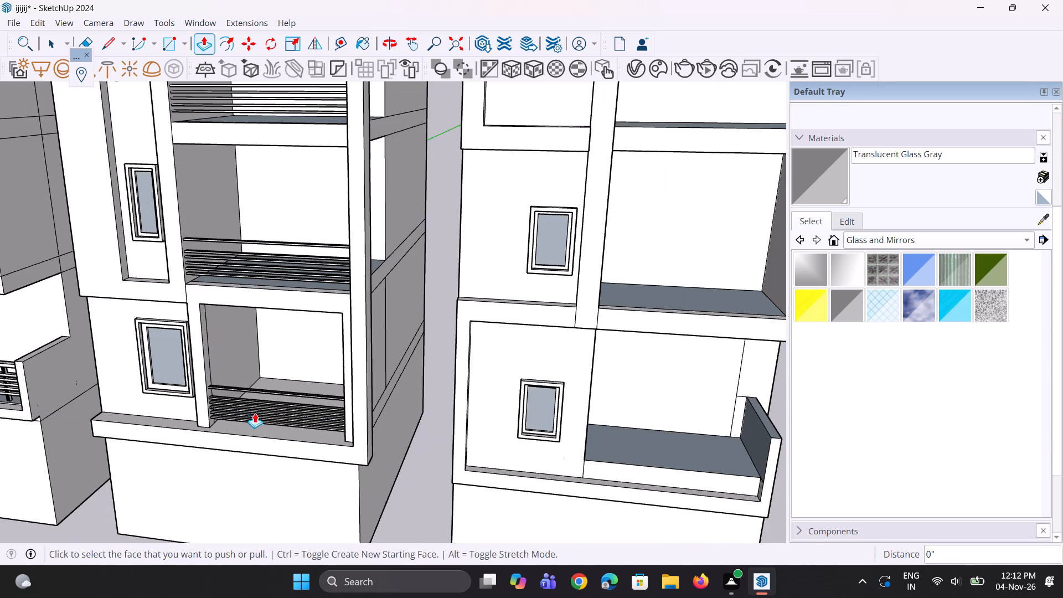
scroll(225, 291, up, 8)
middle_drag(188, 244, 245, 303)
key(p)
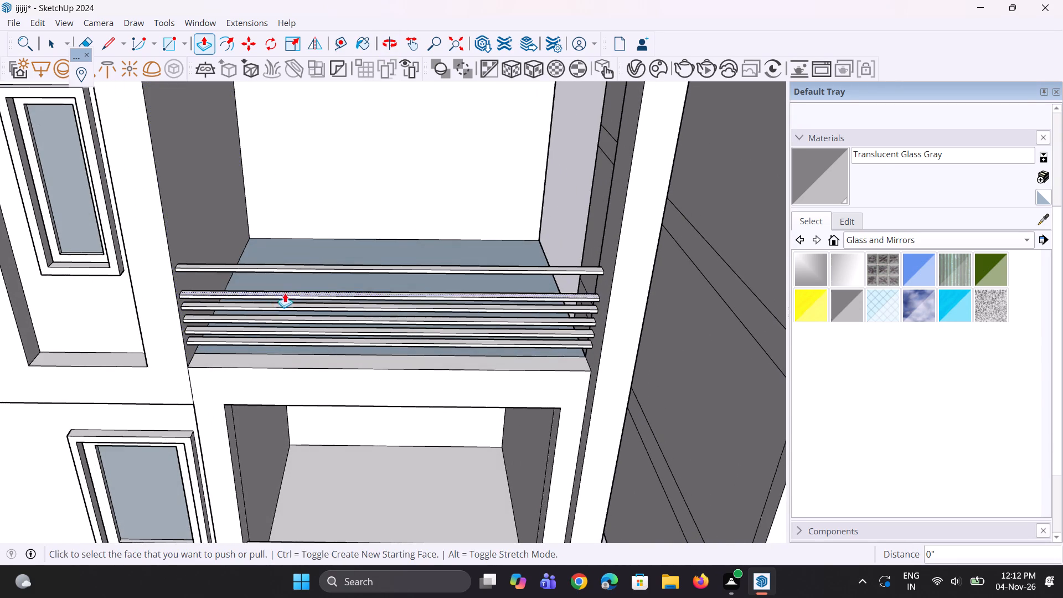
scroll(306, 271, up, 9)
click(321, 264)
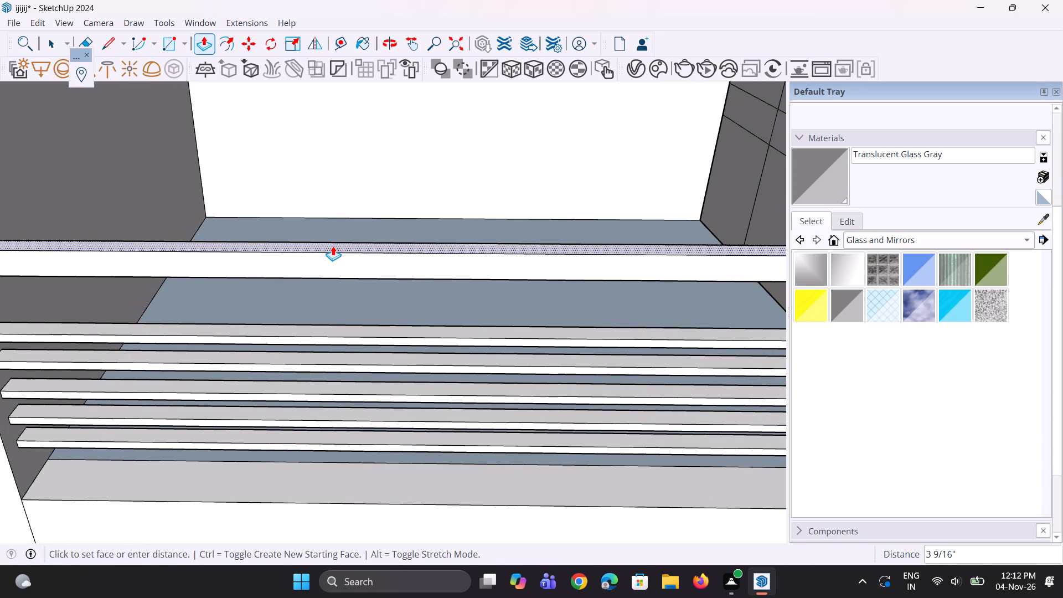
click(333, 246)
Thicken the lowest balcony's top rail upward by the same 3 9/16" distance.
scroll(301, 238, down, 13)
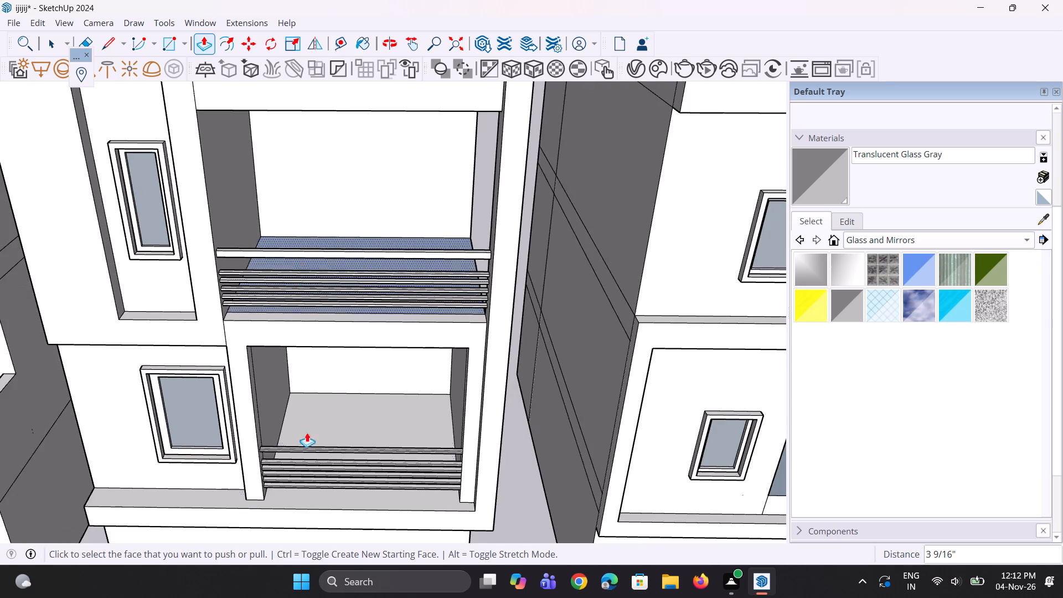
scroll(306, 449, up, 12)
double_click(298, 464)
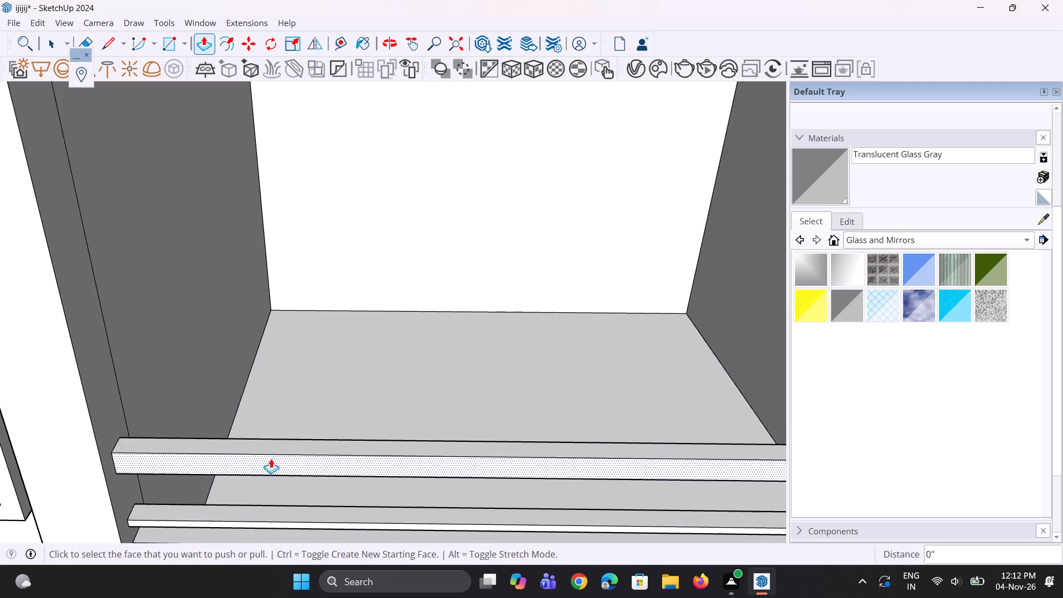
Raise the top face of the top rail on the third balcony from the bottom by the same distance.
scroll(249, 458, down, 12)
scroll(225, 426, down, 11)
scroll(215, 269, up, 4)
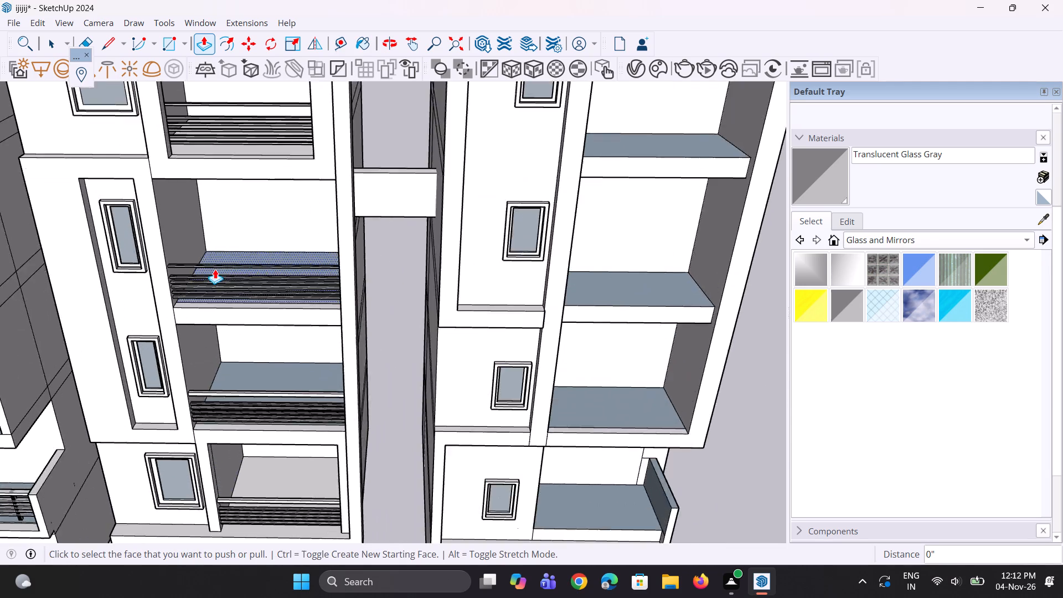
scroll(215, 269, up, 15)
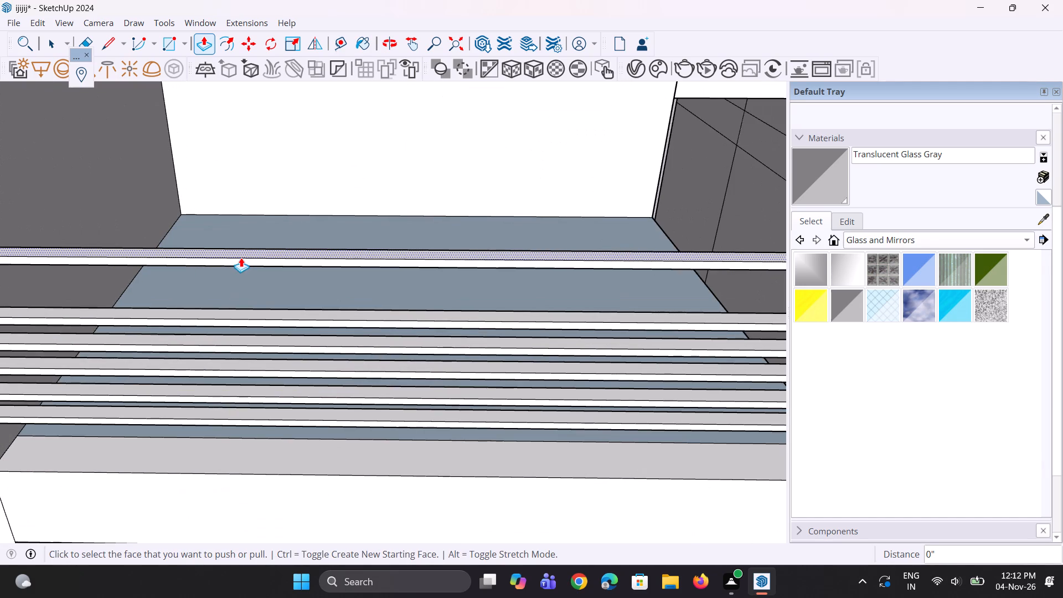
double_click(252, 253)
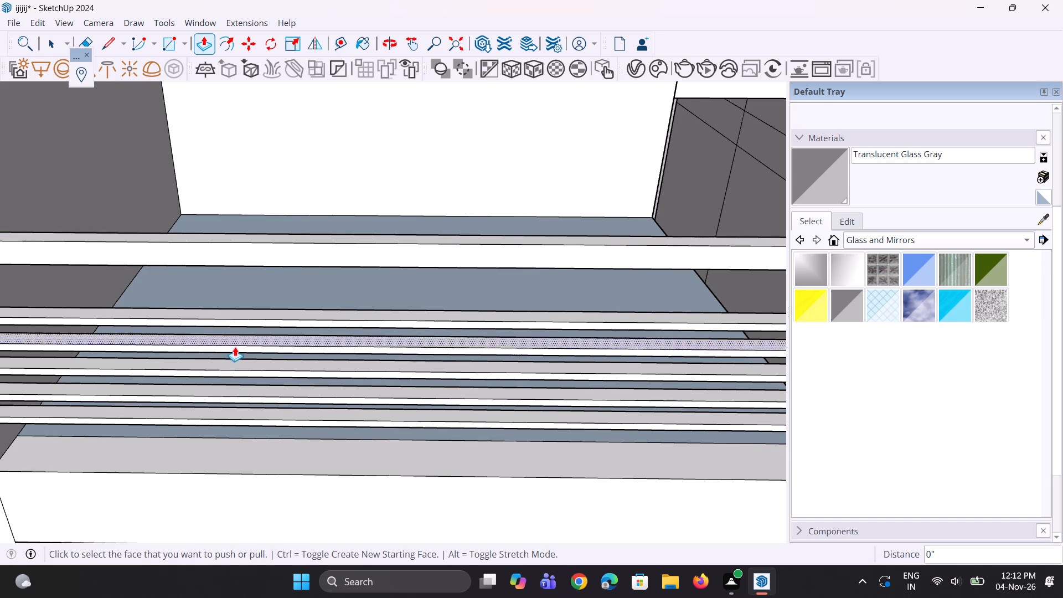
Raise the top face of the top rail on the framed fourth-level balcony by the same distance.
scroll(234, 349, down, 1)
scroll(185, 451, down, 11)
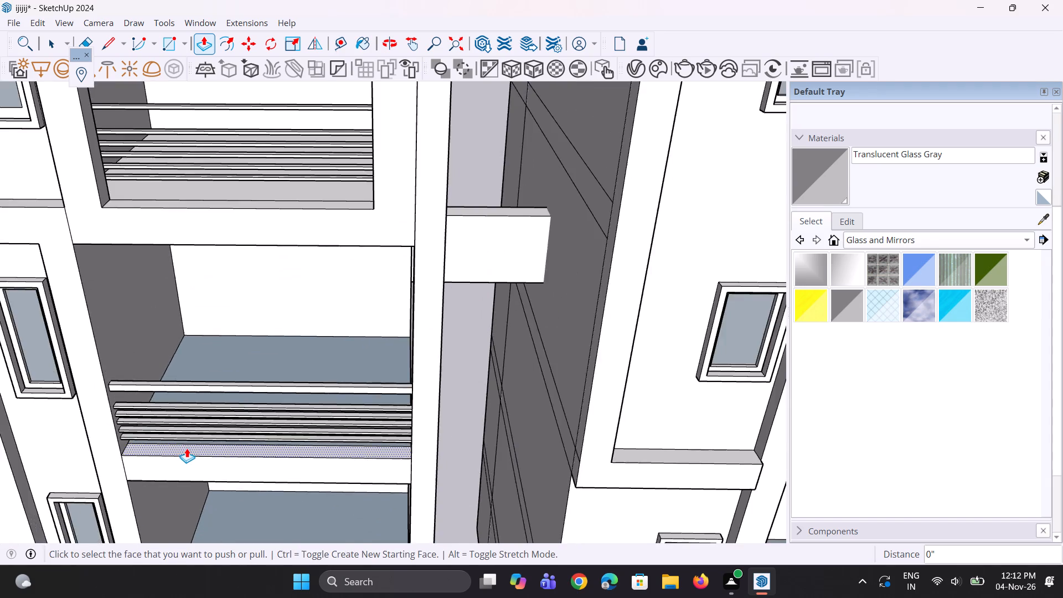
scroll(187, 448, down, 5)
scroll(188, 236, up, 13)
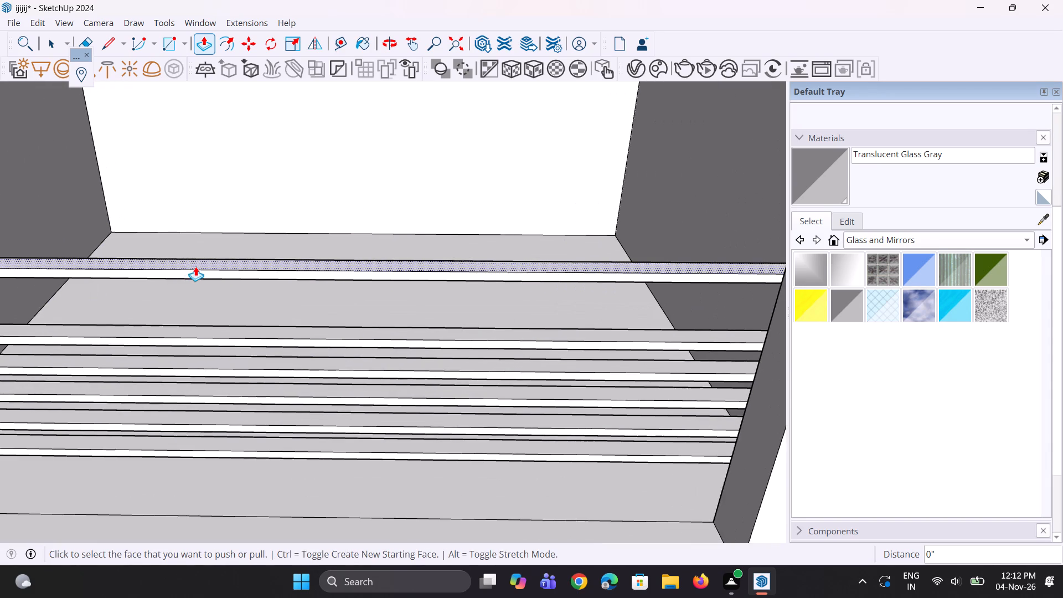
double_click(195, 266)
Raise the top face of the L-shaped top rail on the uppermost balcony by the same distance.
scroll(222, 366, down, 9)
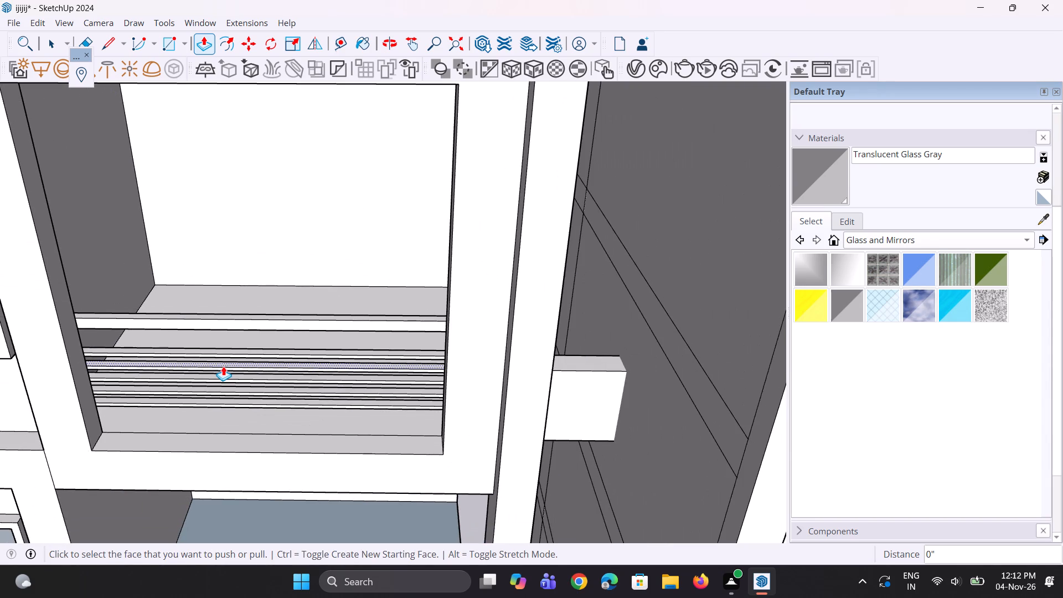
scroll(223, 366, down, 4)
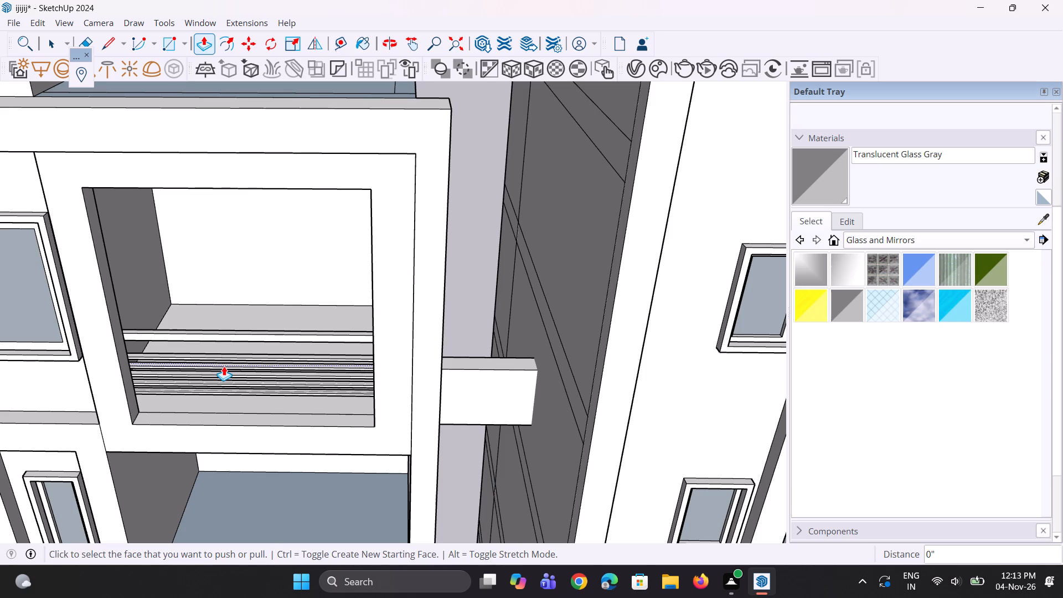
scroll(224, 366, down, 9)
scroll(223, 254, up, 6)
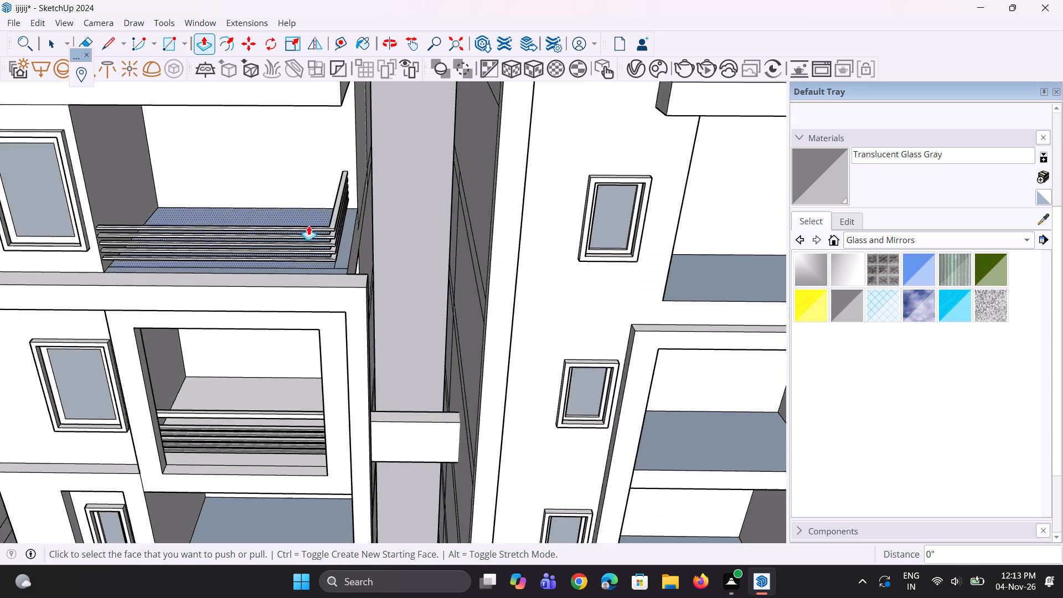
scroll(308, 225, up, 13)
double_click(313, 220)
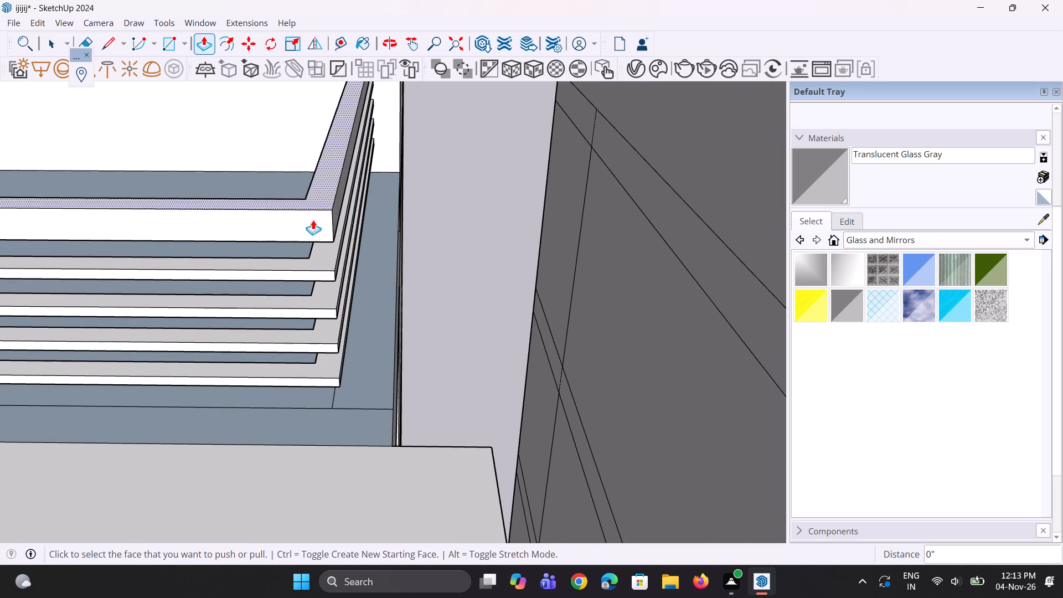
Pull the front and outer side faces of the uppermost balcony's L-shaped top rail outward by an equal distance.
scroll(311, 266, down, 20)
scroll(311, 266, down, 4)
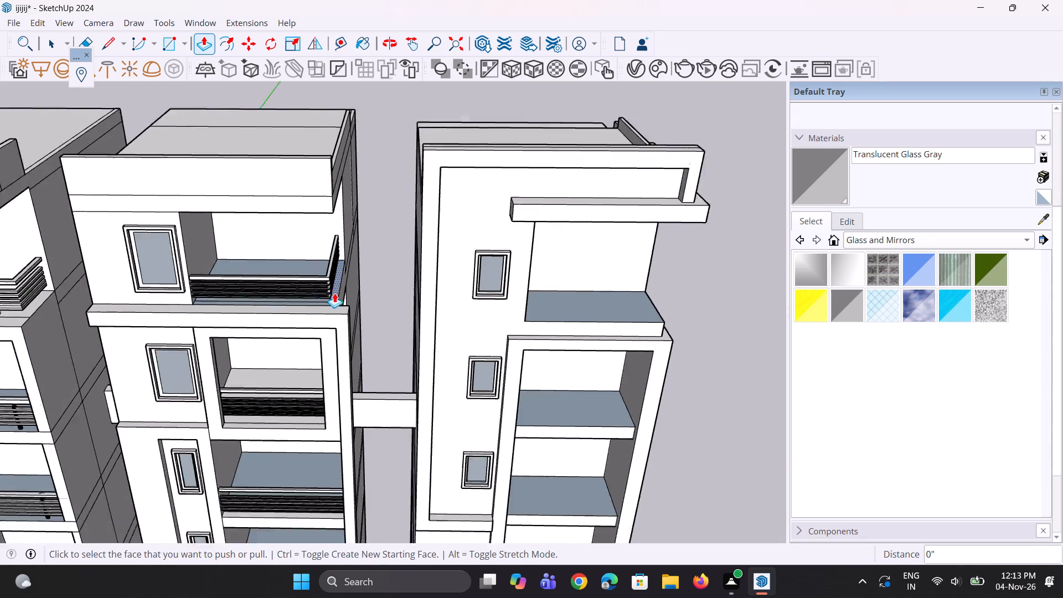
scroll(334, 293, down, 2)
scroll(300, 231, up, 3)
scroll(326, 314, up, 4)
middle_drag(326, 311, 327, 299)
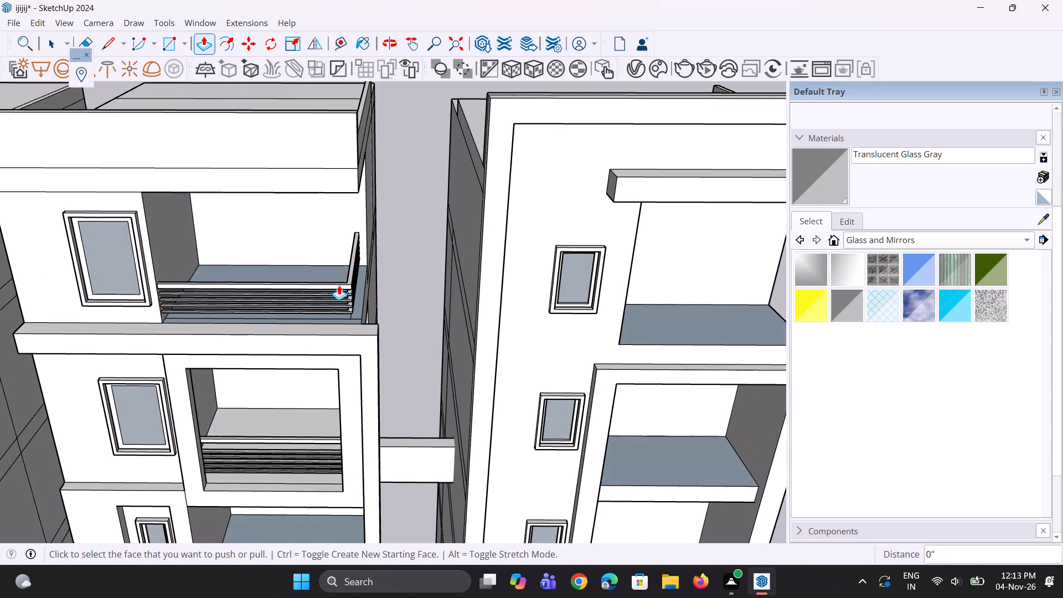
scroll(339, 285, up, 14)
middle_drag(362, 287, 295, 312)
scroll(295, 312, up, 2)
click(295, 312)
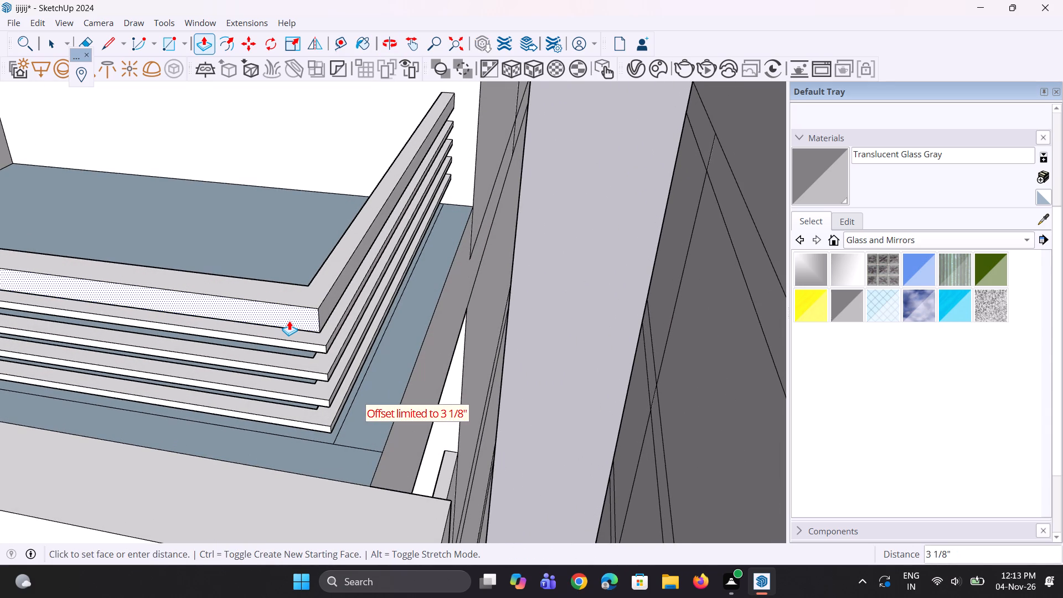
click(289, 321)
double_click(332, 305)
Pull the front face of the framed fourth-level balcony's top rail outward by the same distance.
scroll(294, 273, down, 2)
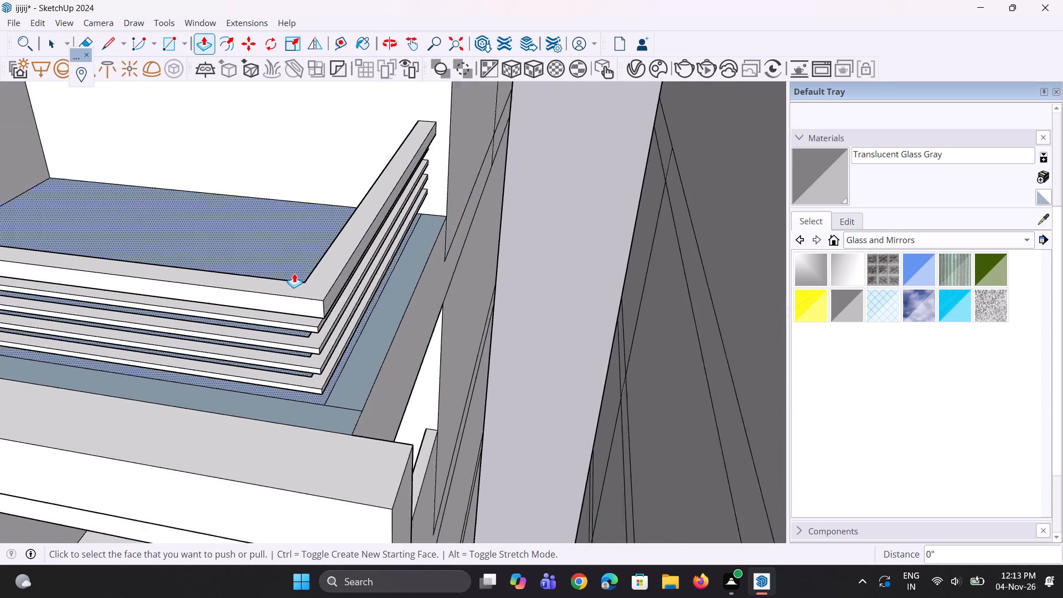
scroll(294, 273, down, 18)
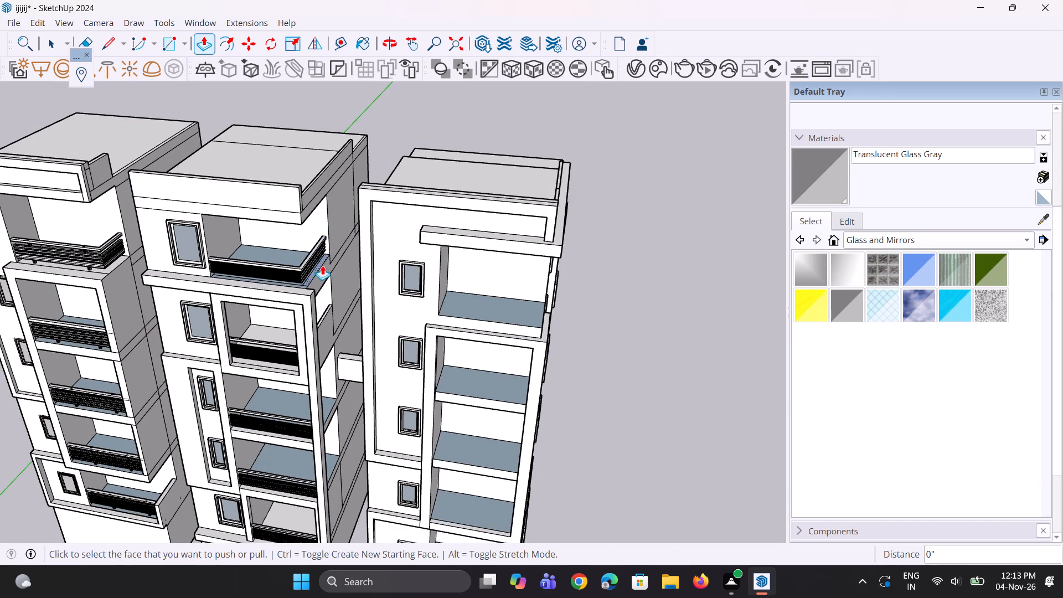
scroll(270, 358, up, 15)
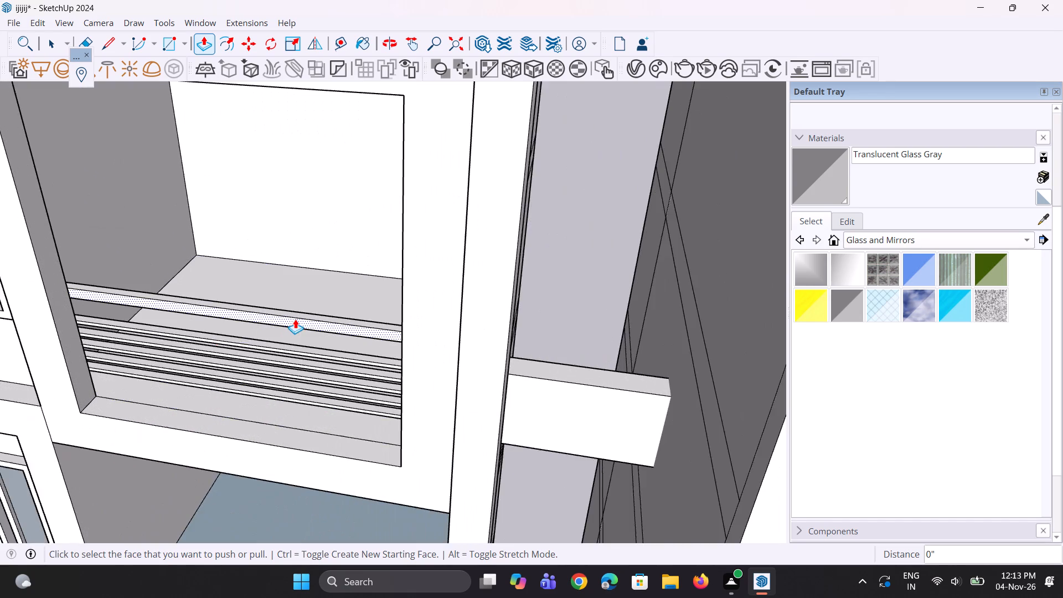
scroll(295, 319, up, 3)
double_click(295, 319)
scroll(290, 310, down, 10)
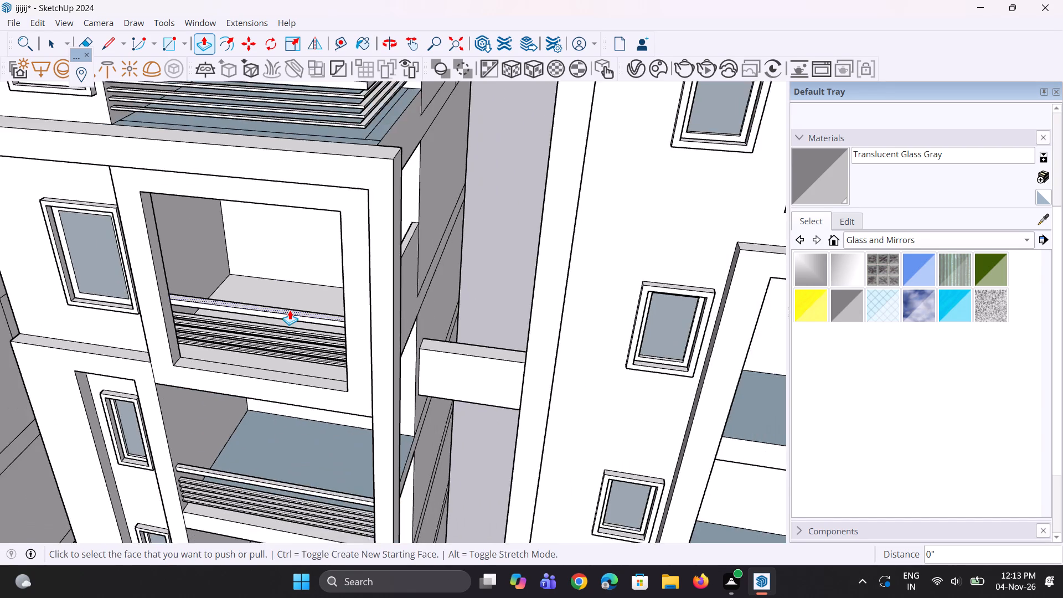
scroll(290, 310, down, 9)
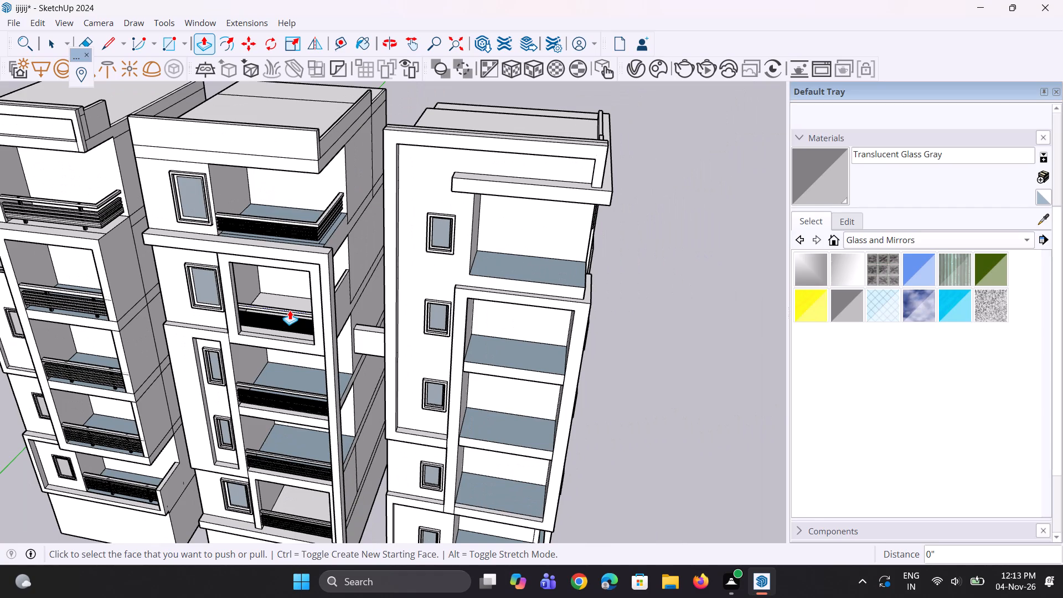
Pull the front face of the third-level balcony's top rail on the middle building outward by the same distance.
scroll(285, 358, up, 5)
scroll(286, 434, up, 11)
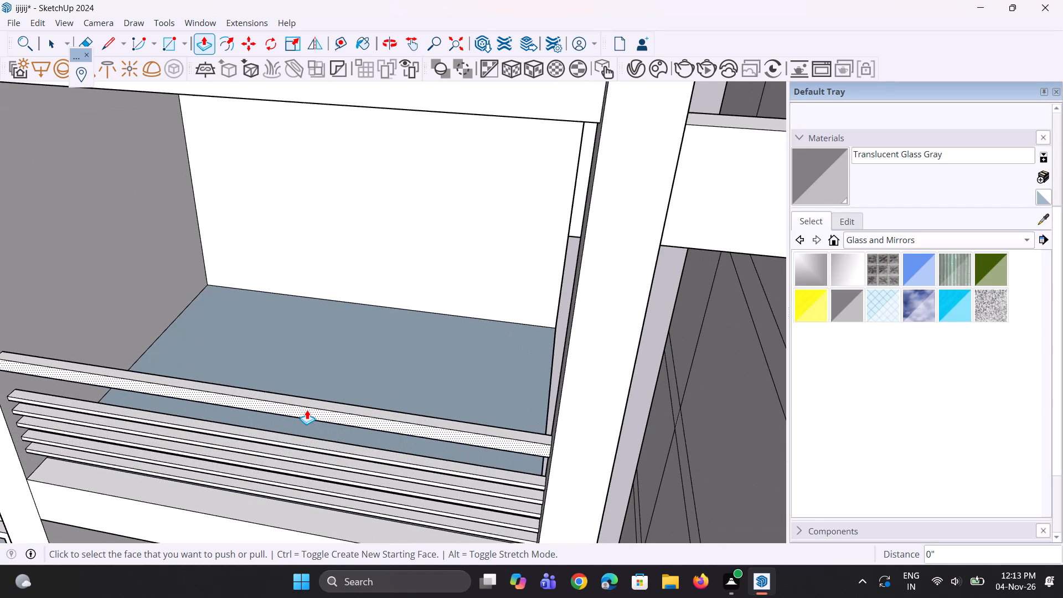
double_click(307, 410)
Pull the front face of the second-level balcony's top rail outward by the same distance.
scroll(312, 379, down, 10)
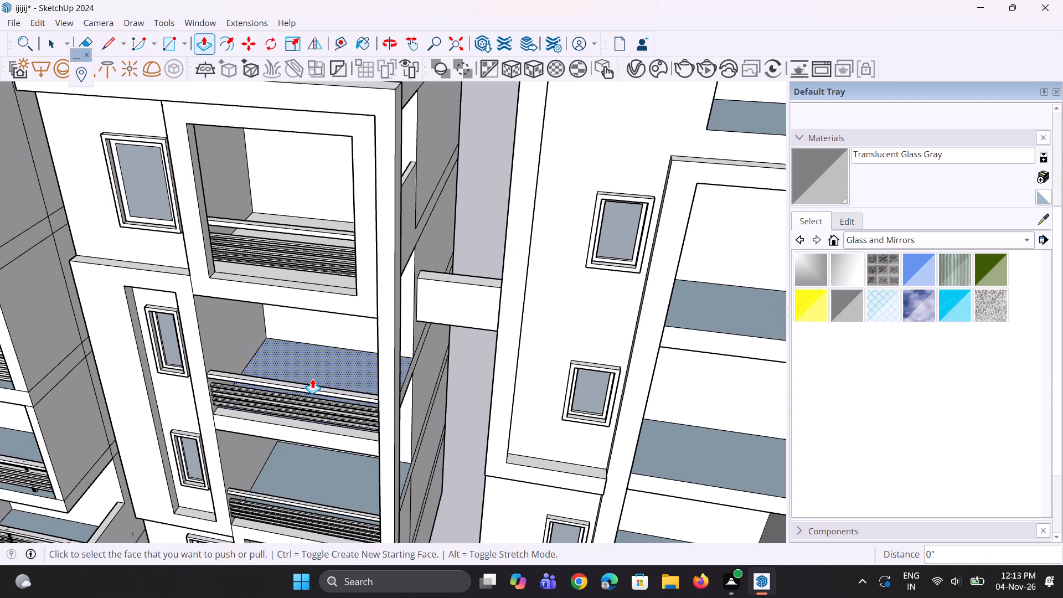
scroll(317, 519, up, 11)
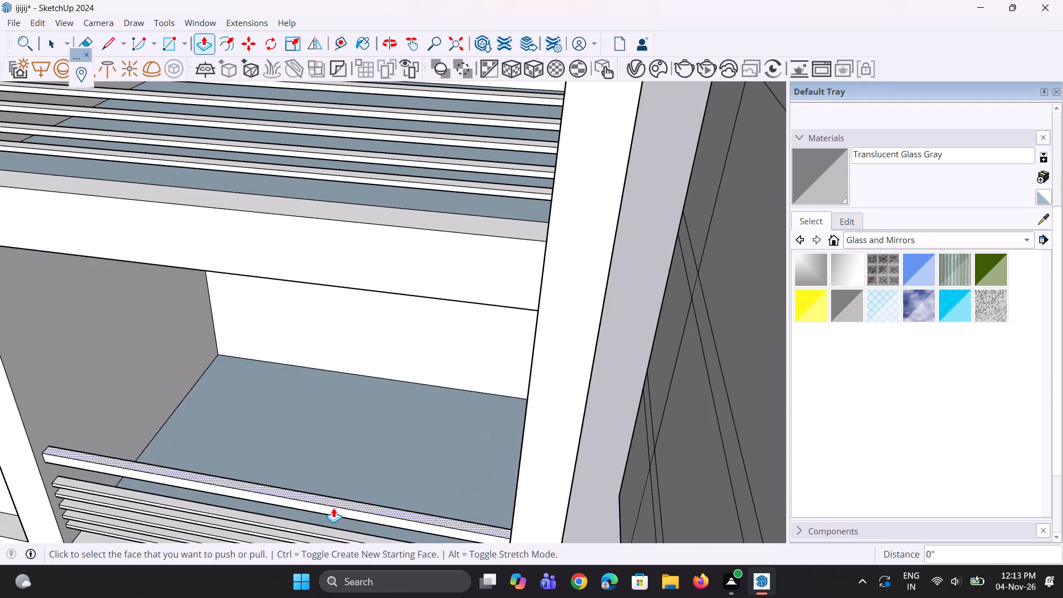
double_click(333, 512)
Pull the front face of the lowest framed balcony's top rail outward by the same distance.
scroll(338, 450, down, 5)
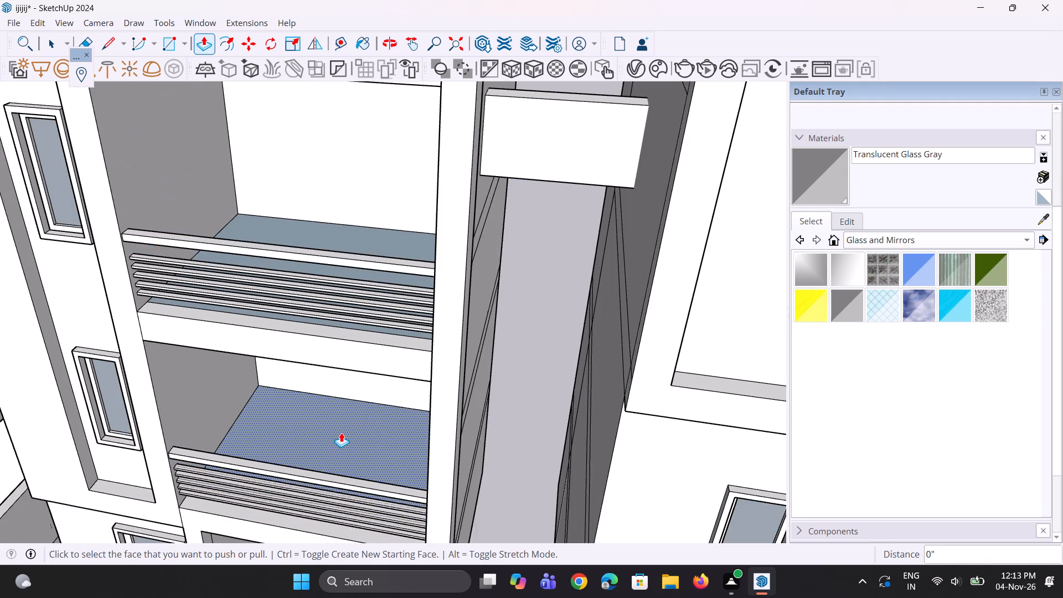
scroll(341, 432, down, 10)
scroll(321, 531, up, 10)
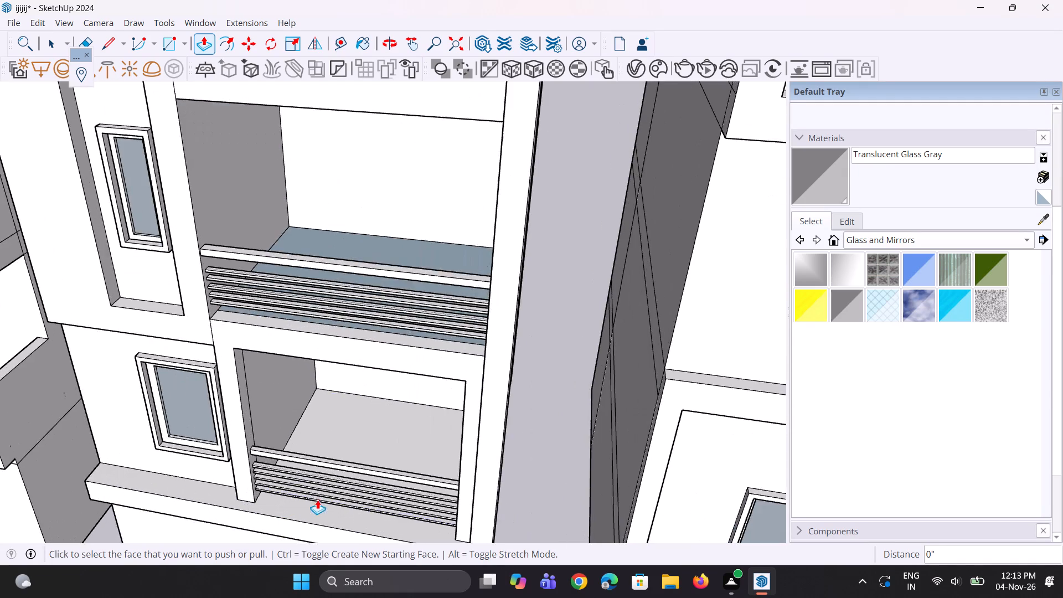
scroll(311, 477, up, 7)
double_click(316, 457)
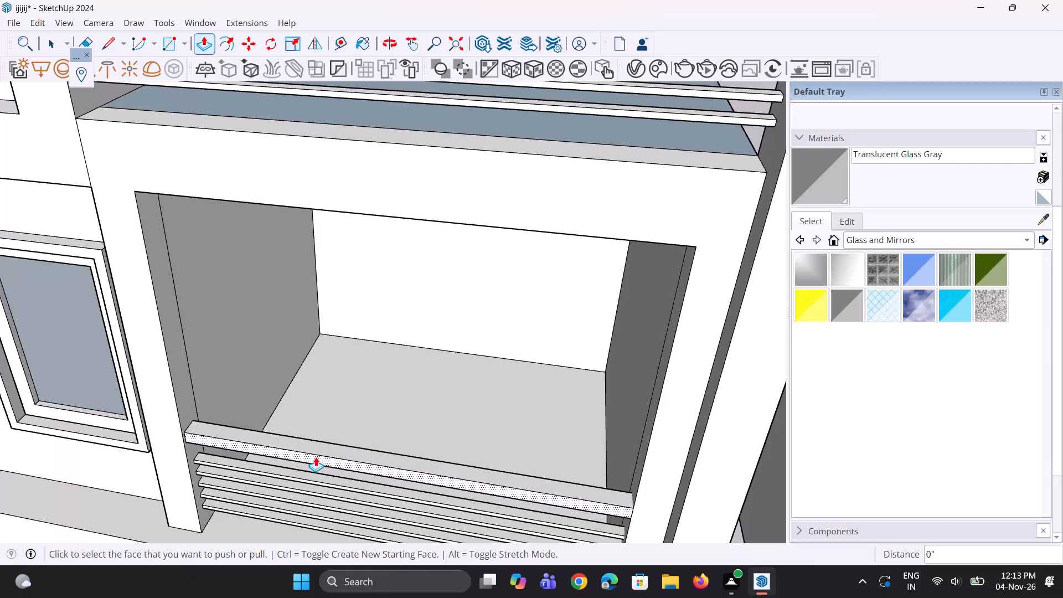
Review the middle building's balcony railings from different distances and angles.
scroll(284, 473, down, 10)
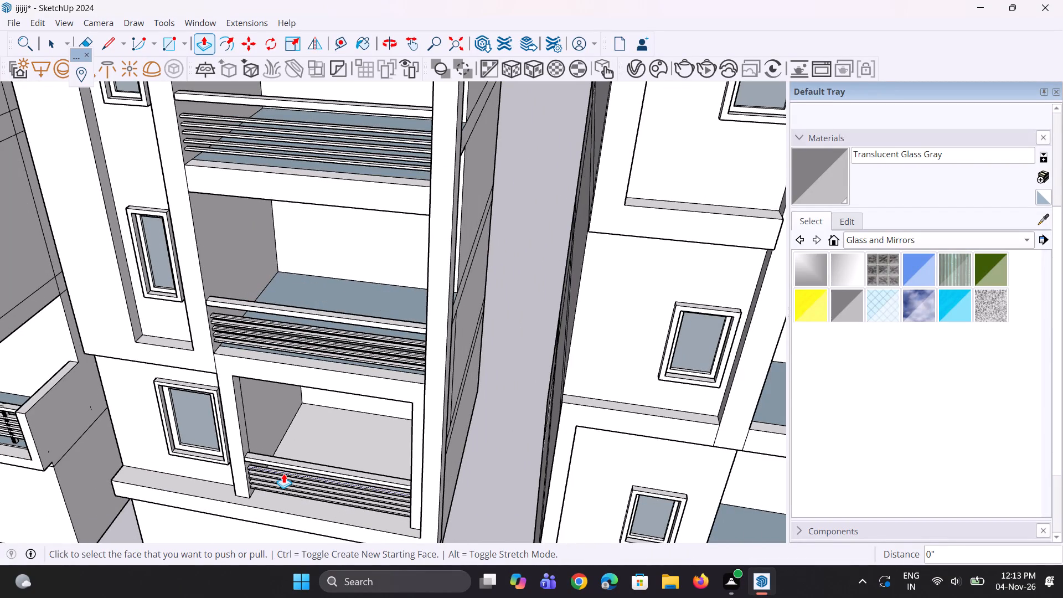
scroll(245, 473, down, 2)
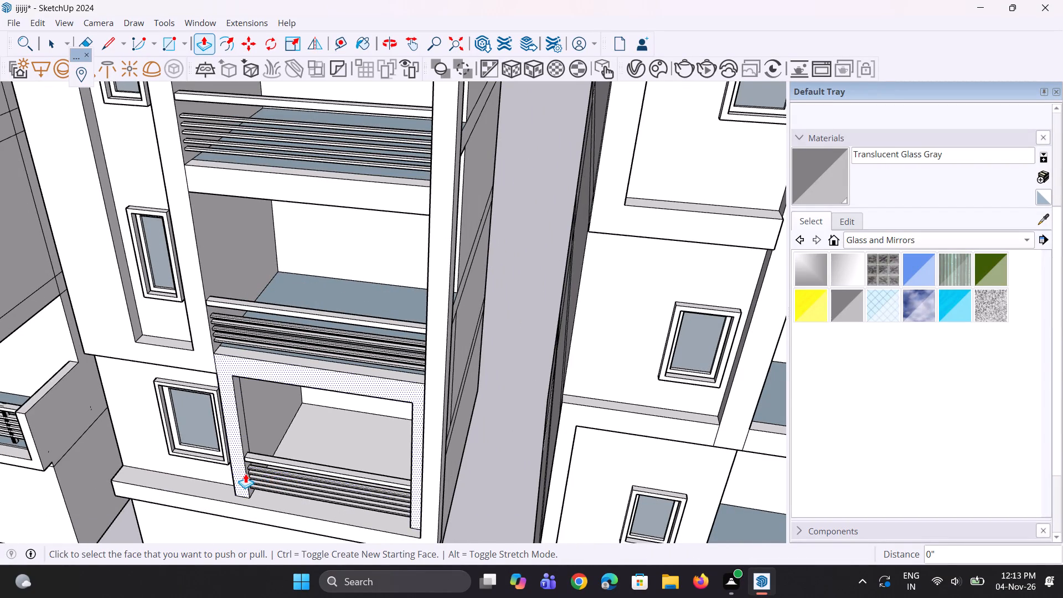
scroll(245, 473, down, 6)
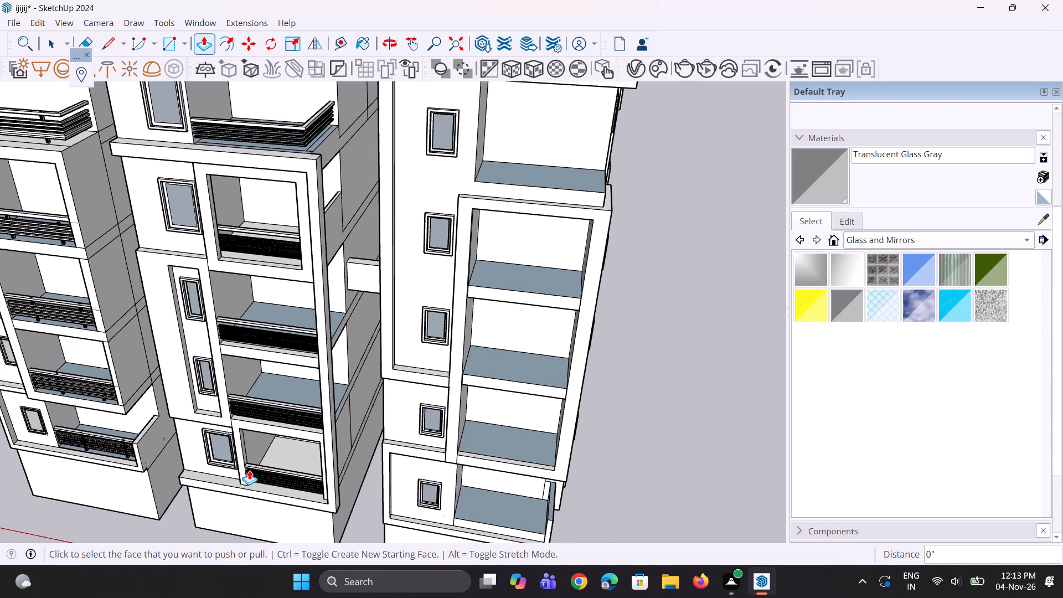
scroll(249, 470, up, 5)
middle_drag(256, 441, 258, 431)
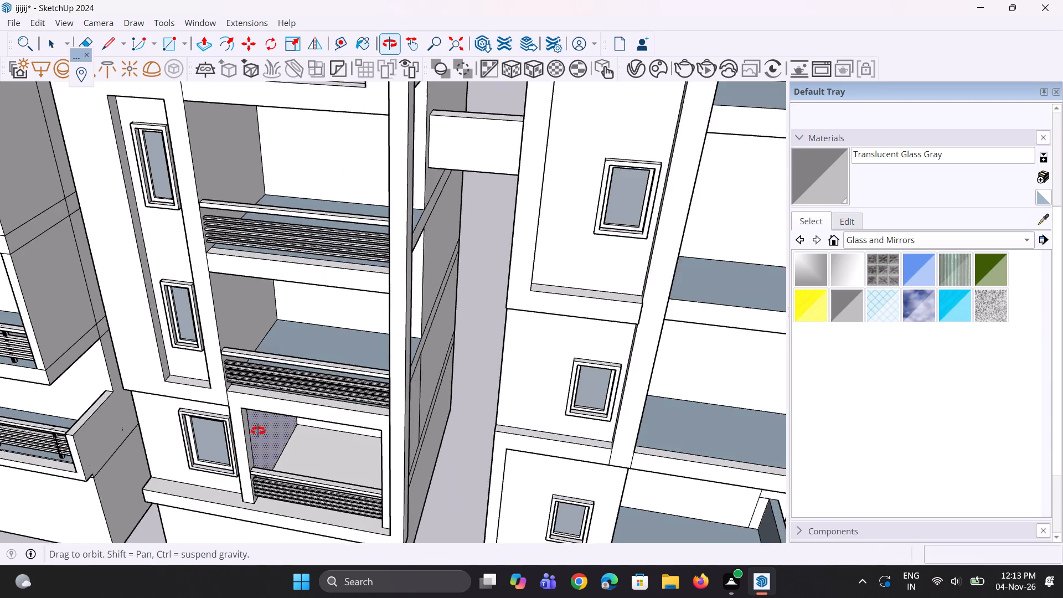
middle_drag(258, 431, 250, 361)
scroll(132, 341, down, 5)
scroll(321, 382, up, 1)
middle_drag(321, 382, 198, 393)
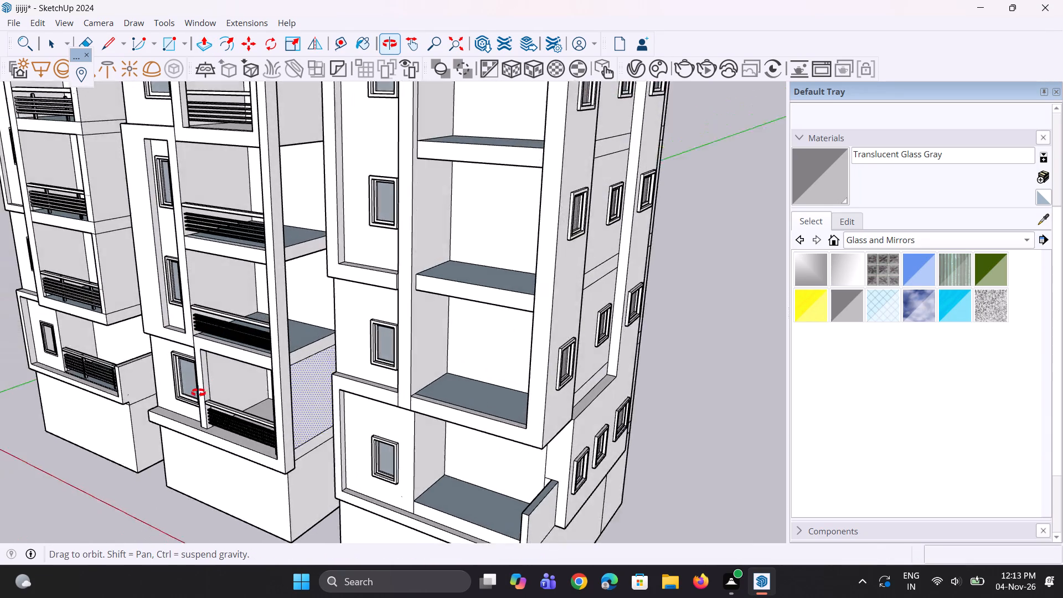
middle_drag(198, 393, 184, 398)
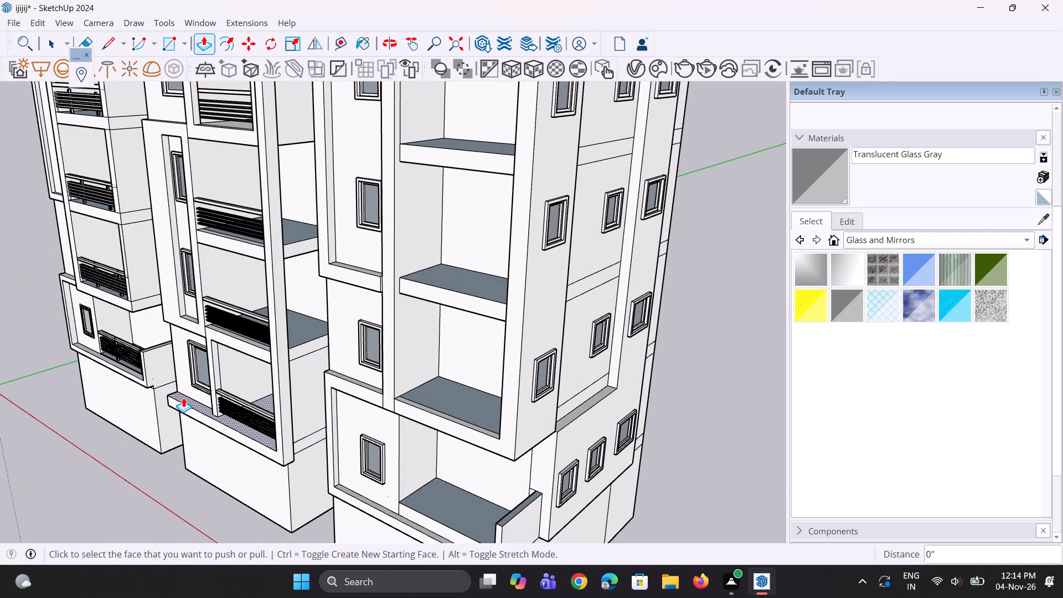
Copy the front floor edge of the third building's lowest balcony inward along the side wall by about 10 inches.
scroll(189, 398, down, 2)
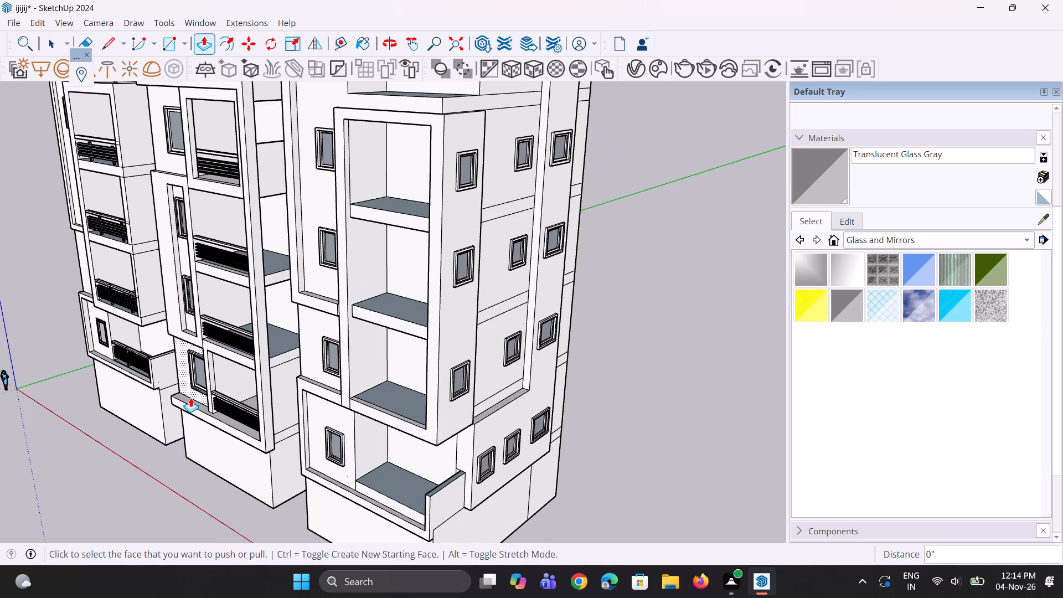
scroll(190, 398, down, 3)
middle_drag(261, 433, 250, 430)
scroll(289, 459, up, 10)
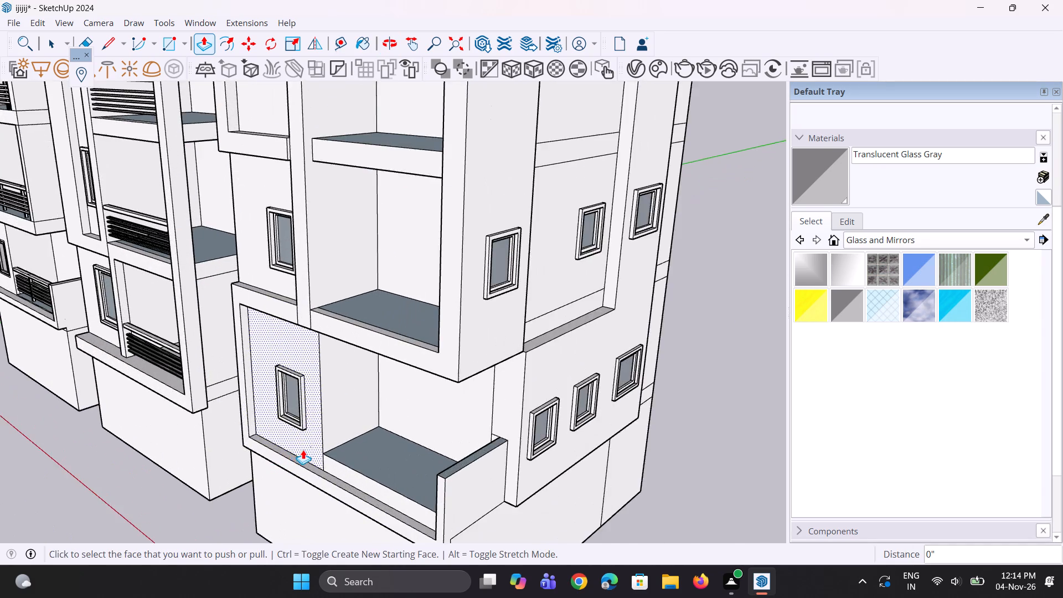
scroll(303, 450, up, 2)
key(space)
key(space)
click(339, 459)
middle_drag(342, 463, 342, 484)
scroll(341, 476, up, 8)
key(m)
scroll(361, 439, up, 4)
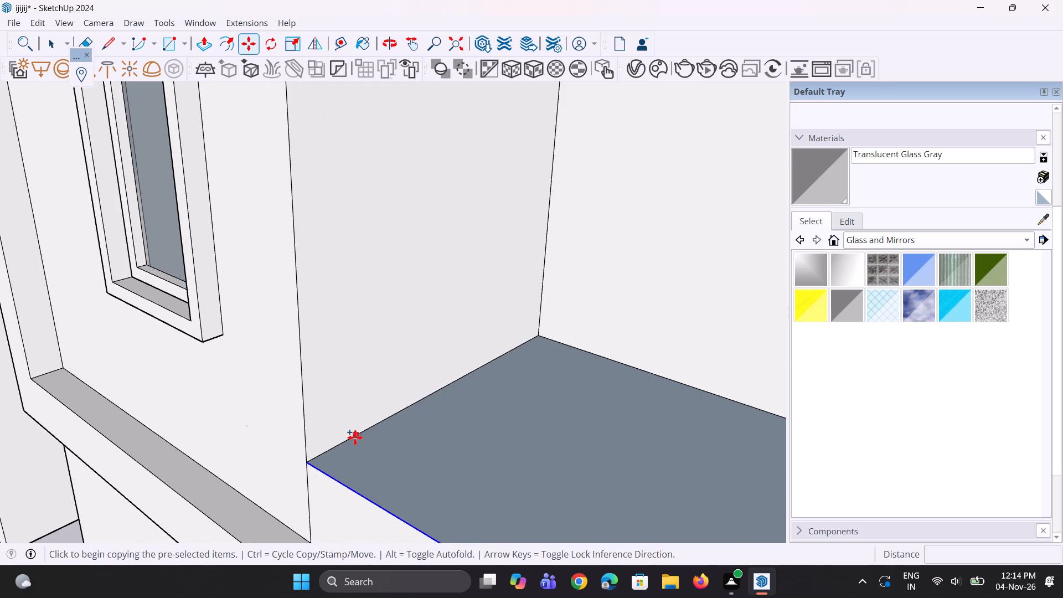
scroll(353, 436, up, 6)
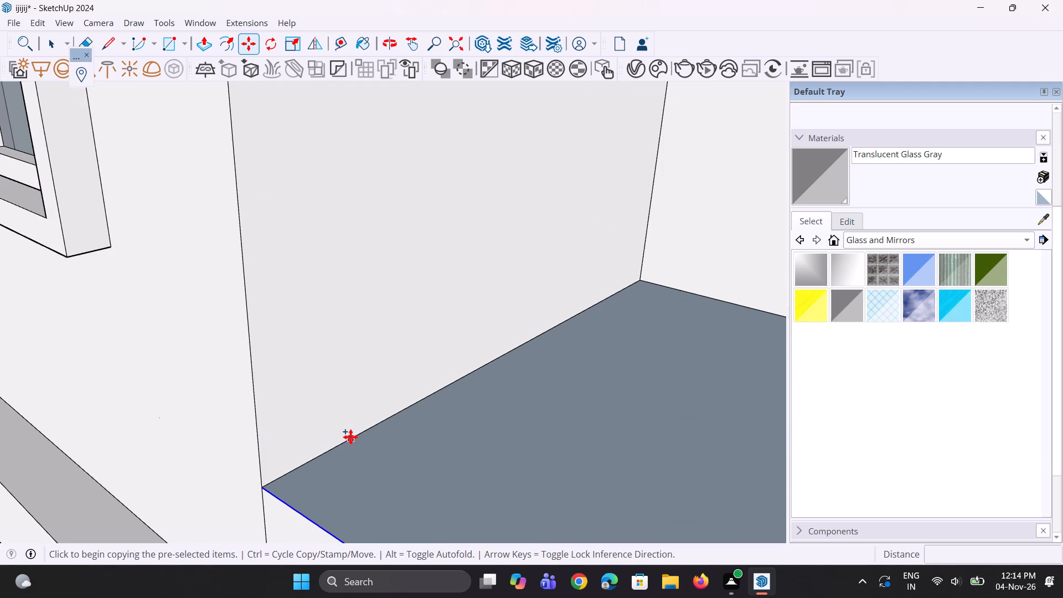
scroll(350, 437, up, 2)
click(238, 506)
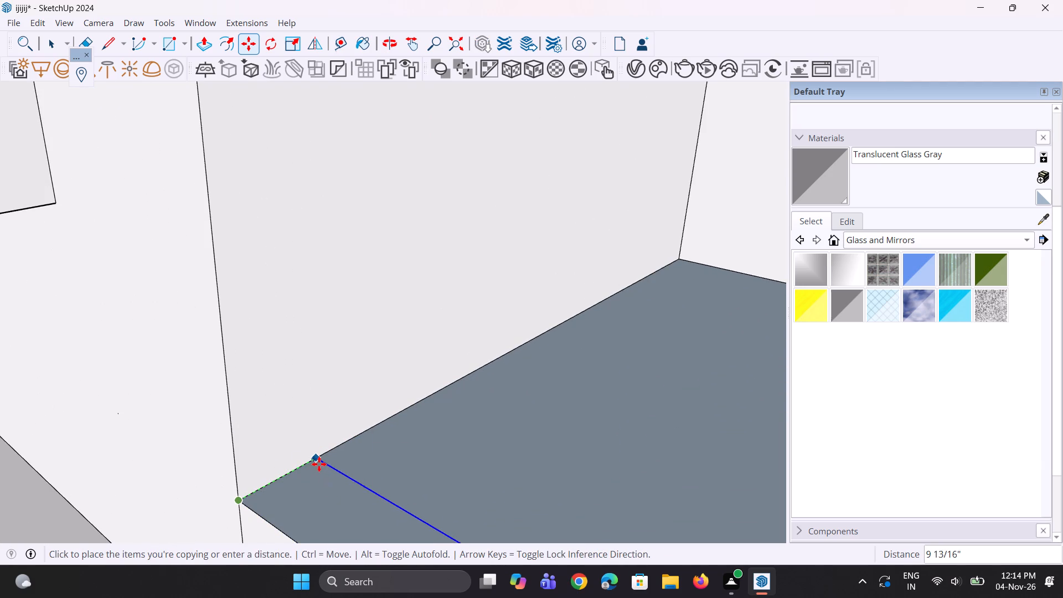
click(323, 461)
Copy the front floor edge of the third building's third-level balcony a few inches inward along the side wall.
scroll(332, 456, down, 6)
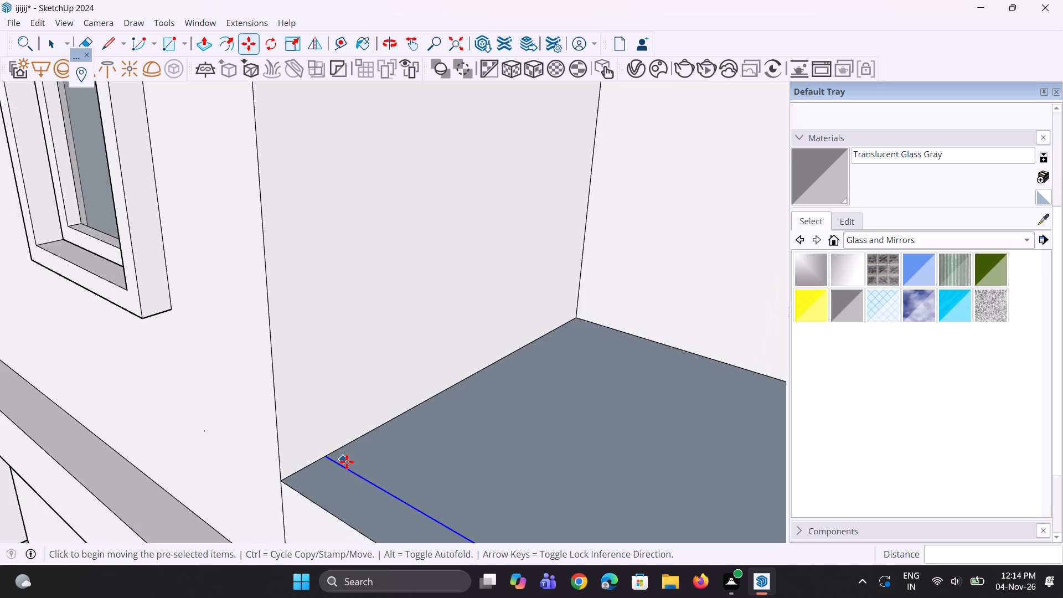
scroll(347, 462, down, 13)
scroll(347, 469, up, 6)
scroll(347, 469, down, 9)
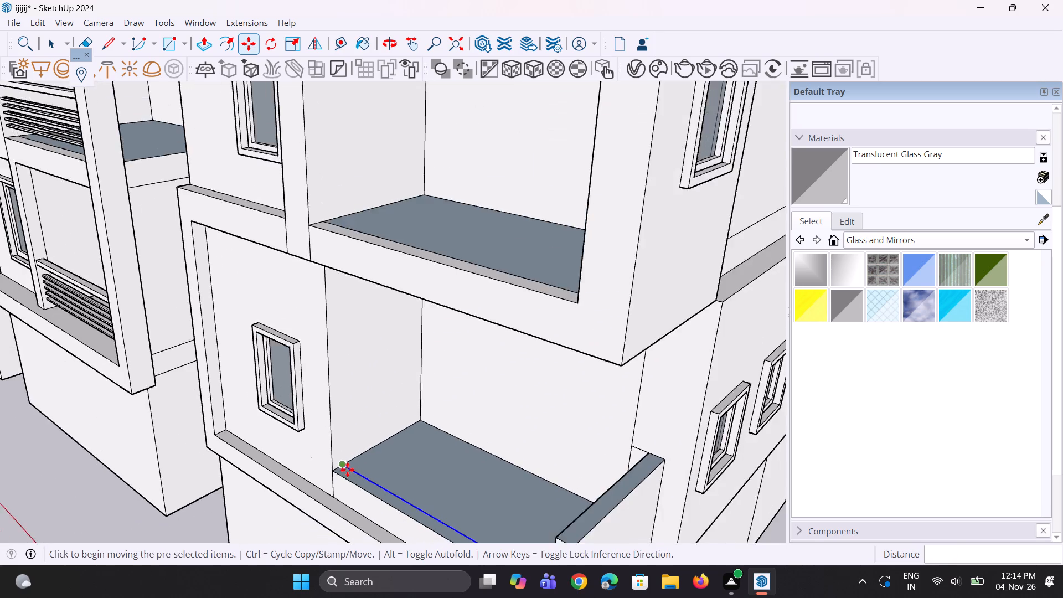
scroll(348, 470, down, 6)
middle_drag(373, 383, 373, 447)
scroll(336, 402, up, 10)
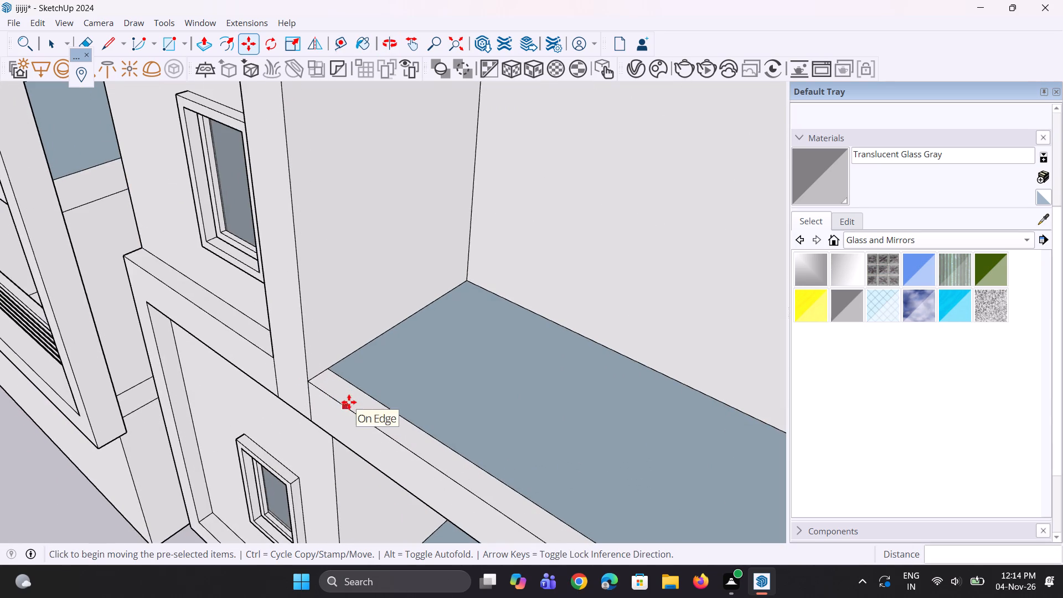
scroll(322, 447, down, 5)
key(space)
scroll(353, 436, down, 9)
key(space)
key(space)
key(space)
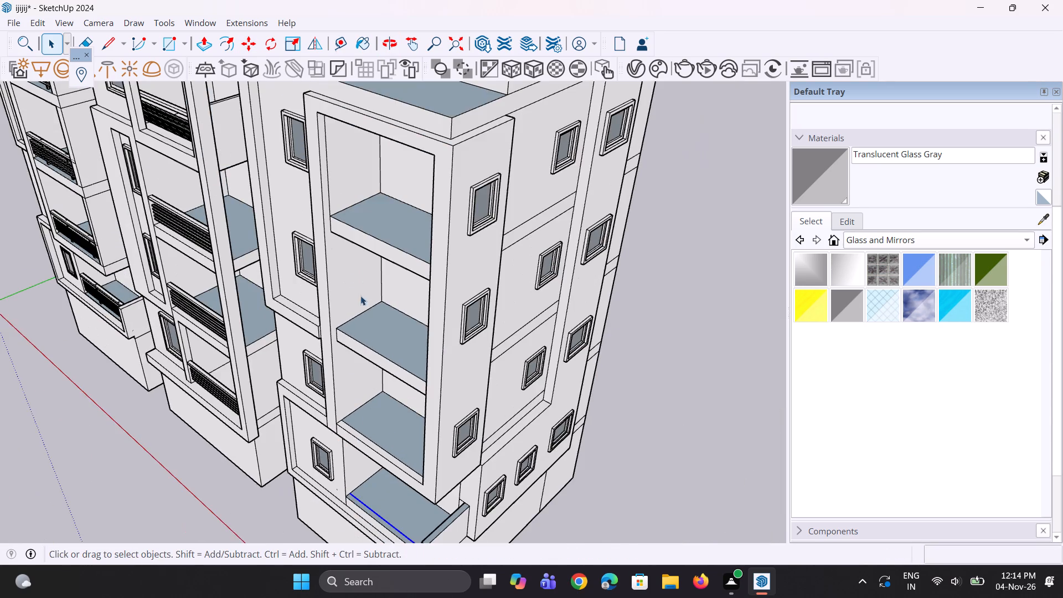
scroll(360, 296, up, 8)
click(350, 363)
scroll(331, 346, up, 8)
key(m)
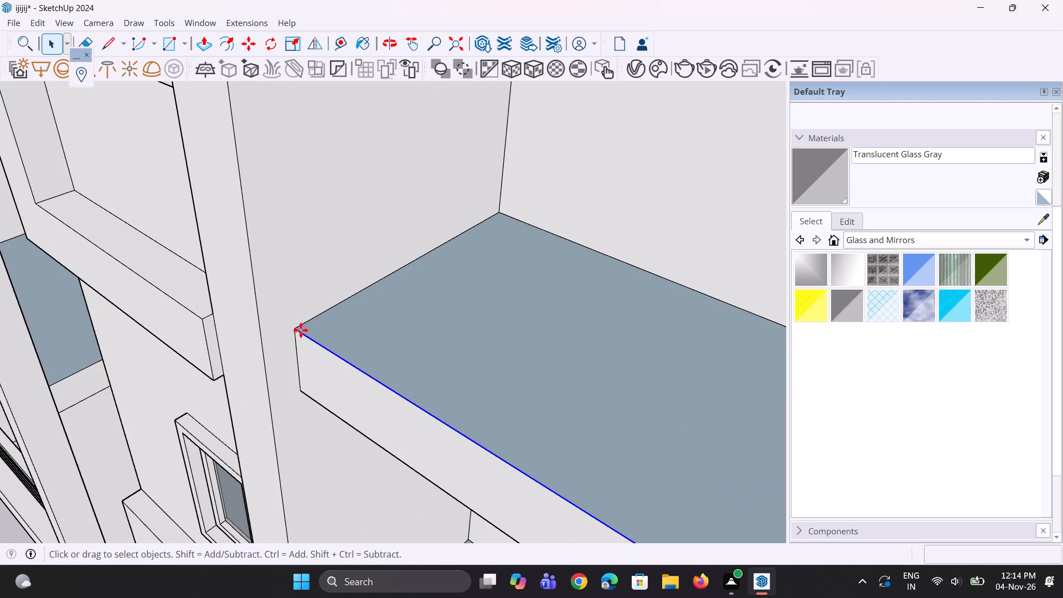
scroll(301, 328, up, 7)
click(293, 333)
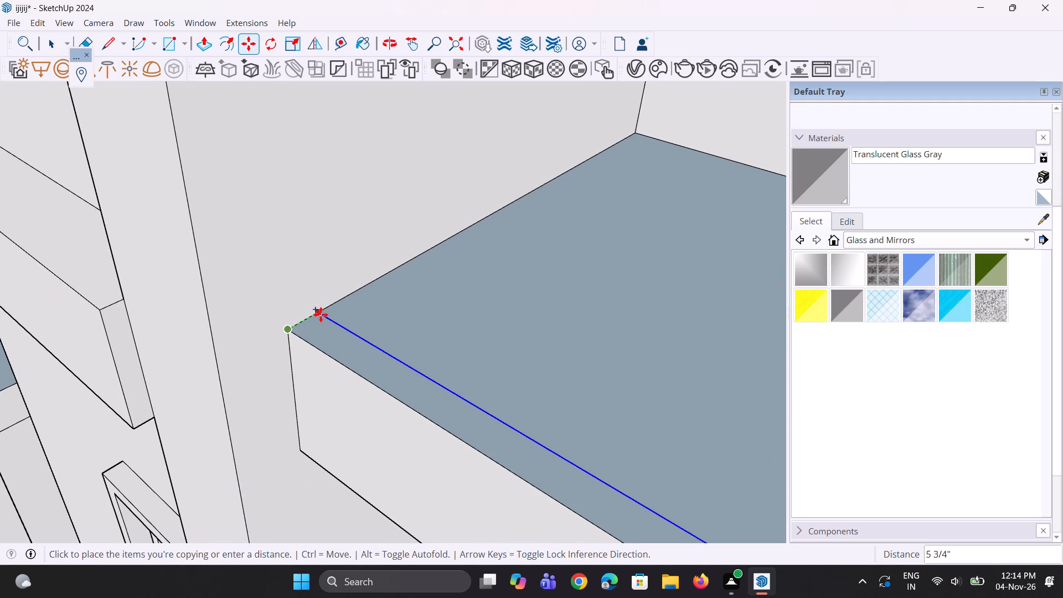
click(329, 308)
scroll(353, 417, down, 6)
scroll(365, 460, down, 14)
key(space)
key(space)
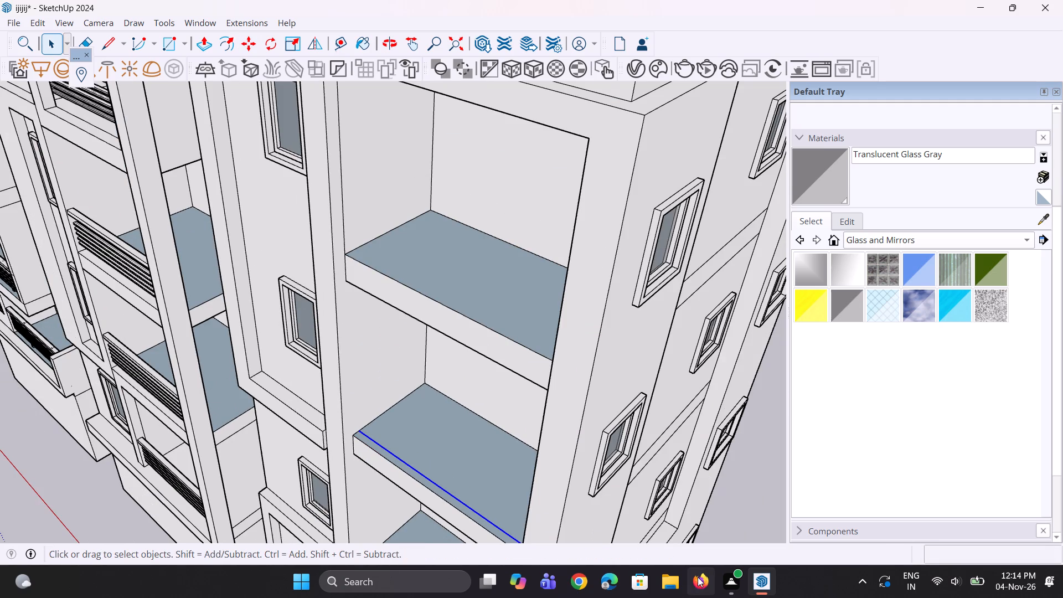
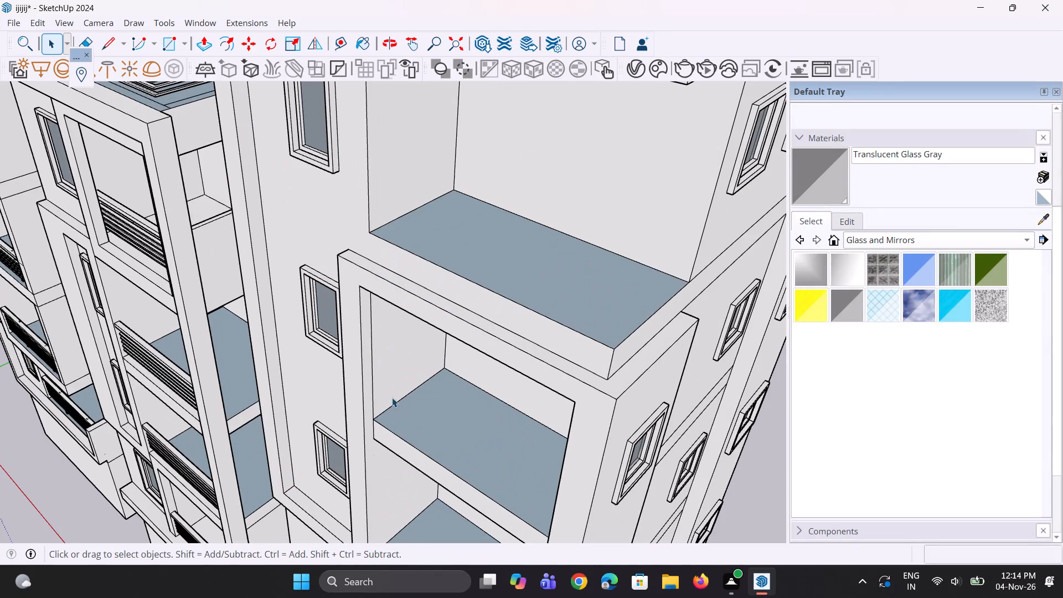
Copy the front floor edge of the third building's uppermost framed balcony inward along the side wall by about 7 inches.
scroll(411, 337, down, 4)
scroll(393, 416, up, 2)
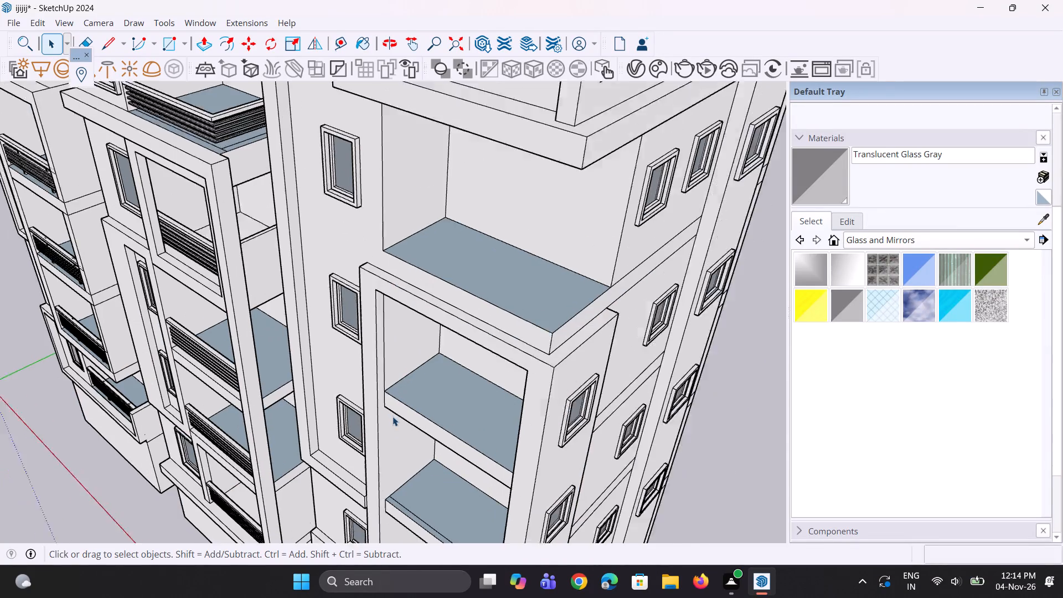
scroll(393, 416, up, 3)
click(398, 395)
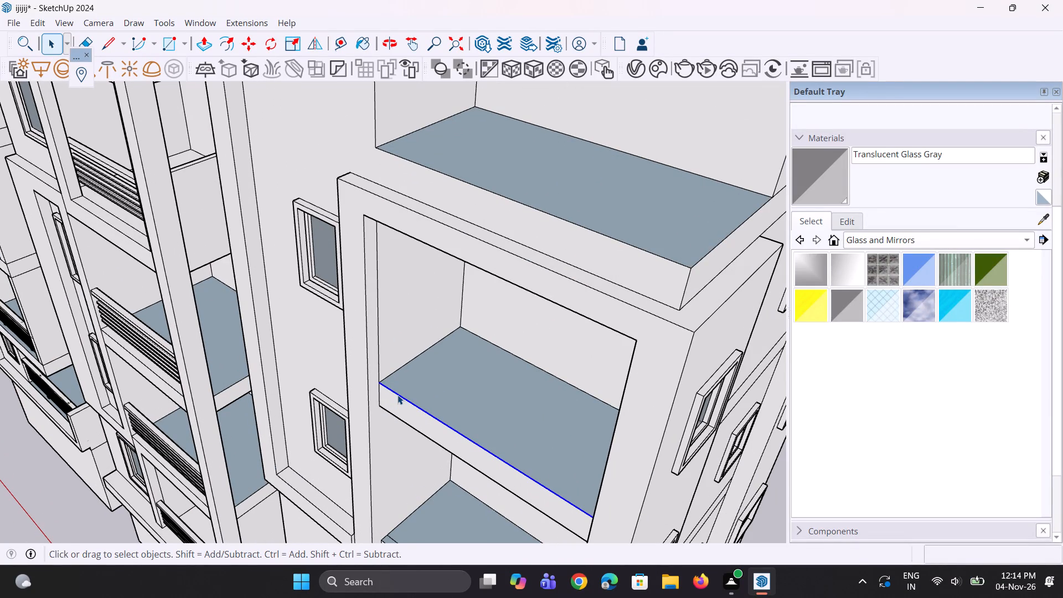
scroll(393, 377, up, 7)
key(m)
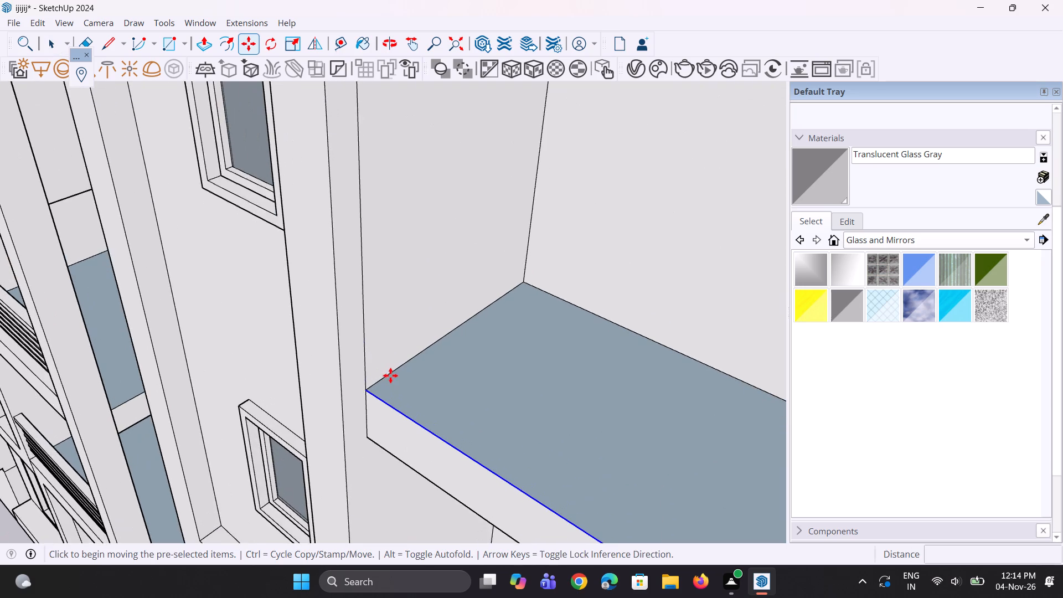
scroll(390, 376, up, 5)
click(359, 398)
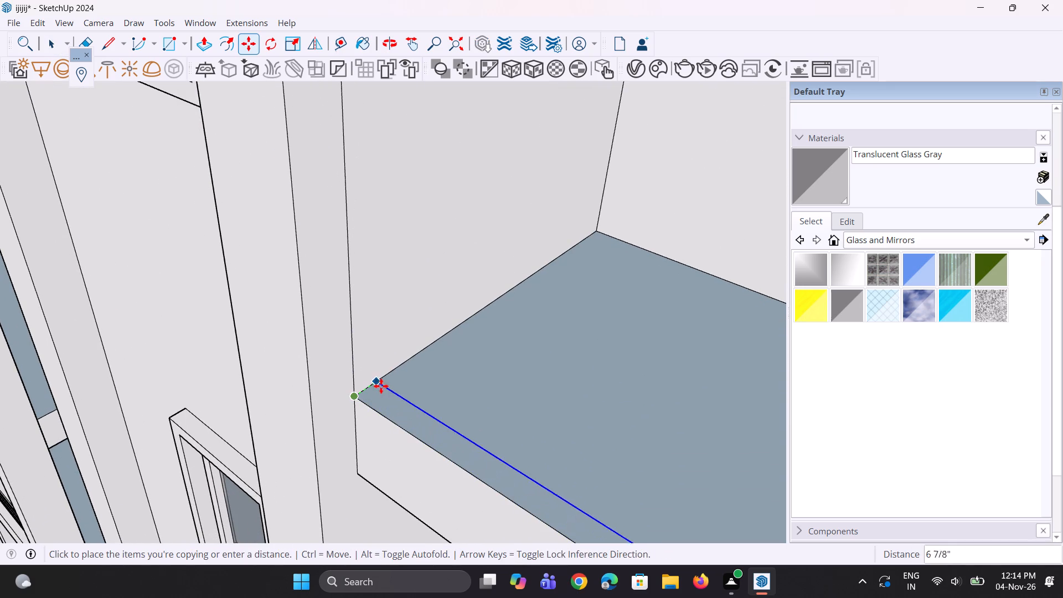
click(385, 384)
scroll(343, 368, down, 12)
key(space)
key(space)
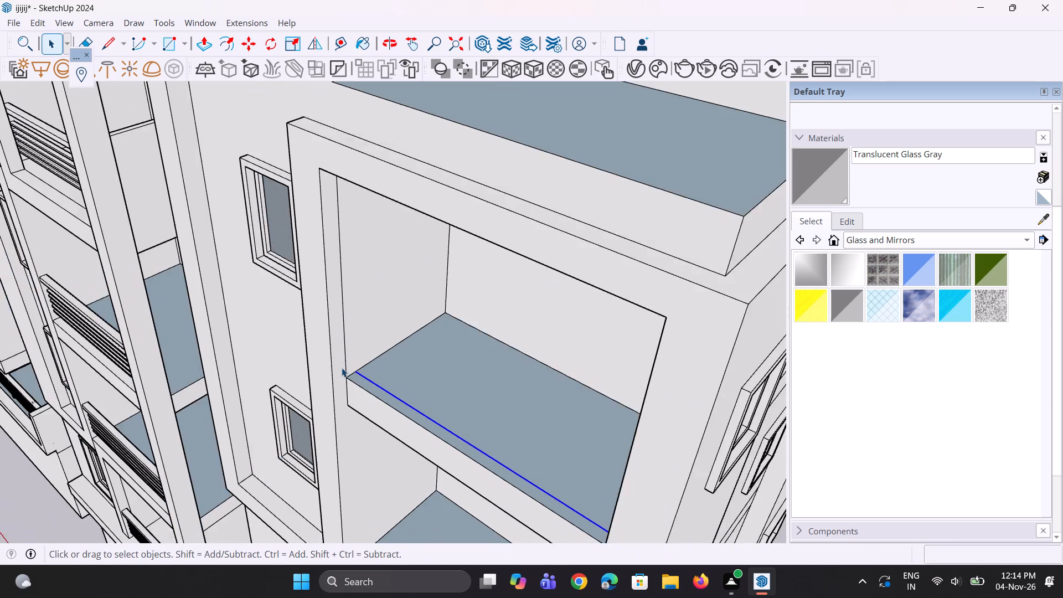
scroll(342, 368, down, 5)
key(space)
key(space)
scroll(342, 368, down, 4)
key(space)
click(653, 386)
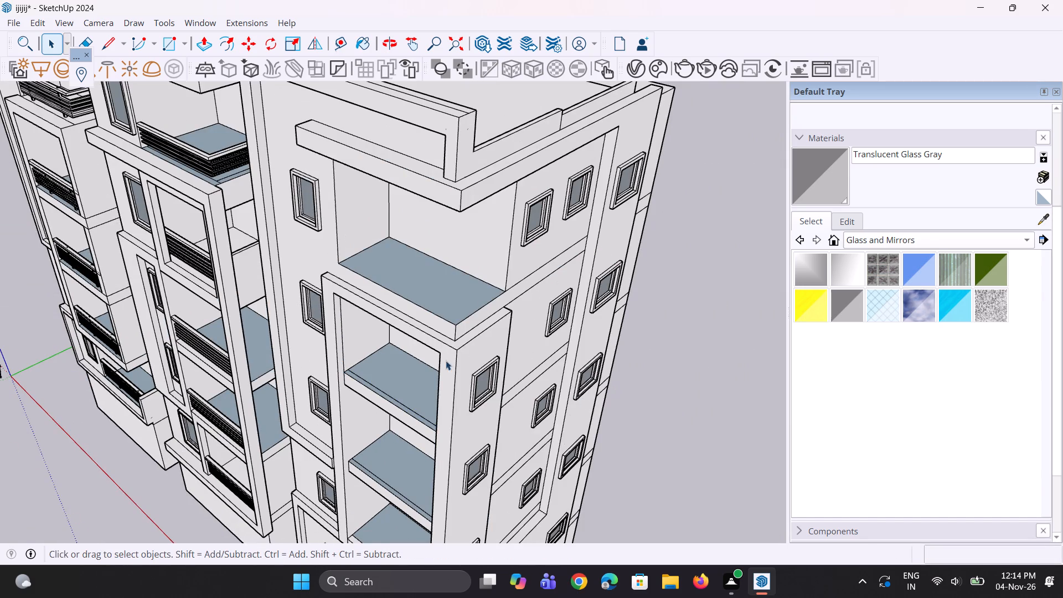
Copy the outer side floor edge of the open corner balcony above the framed ones inward by about 6 inches.
scroll(401, 295, up, 3)
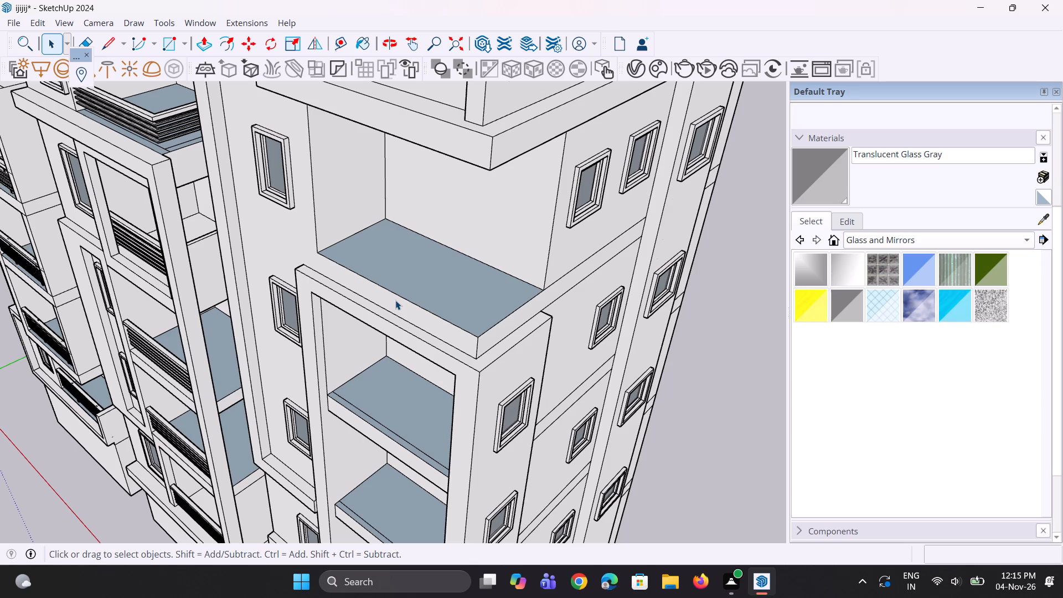
middle_drag(322, 316, 328, 323)
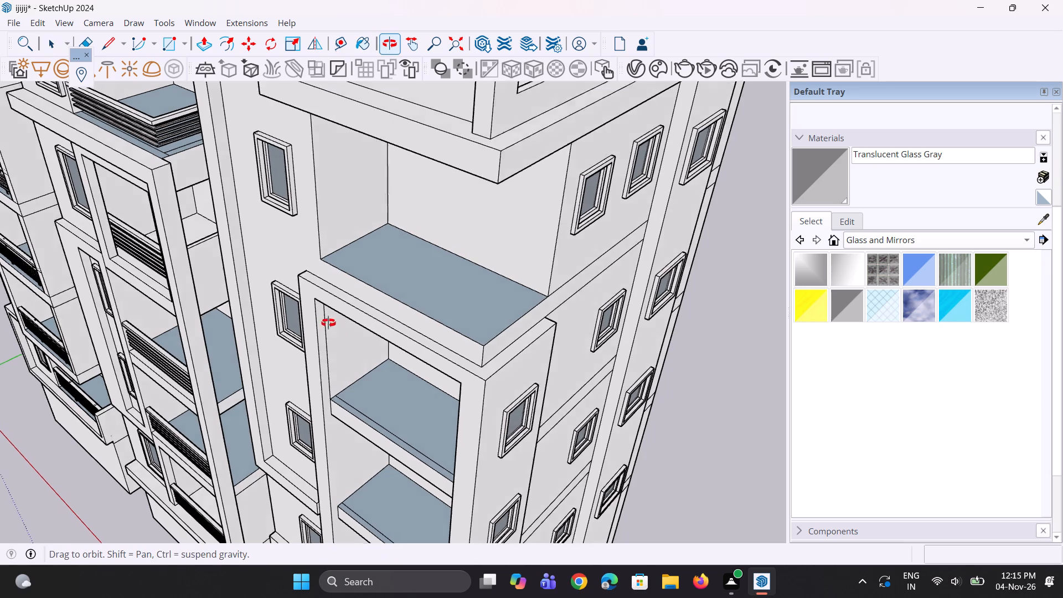
middle_drag(328, 323, 416, 383)
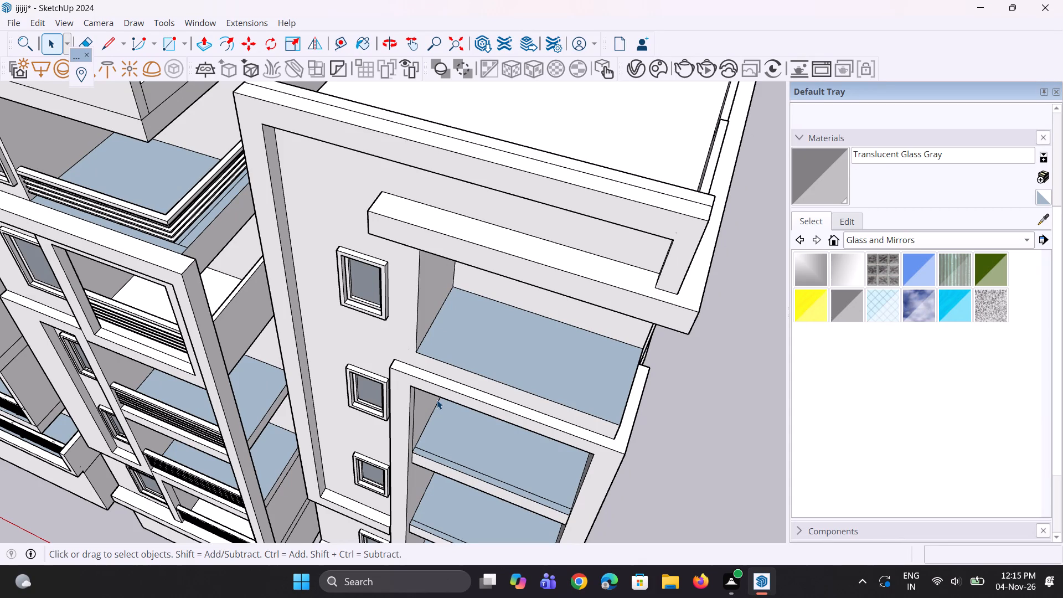
scroll(437, 399, up, 2)
scroll(456, 380, down, 3)
scroll(584, 435, up, 2)
scroll(628, 420, up, 3)
click(634, 394)
middle_drag(634, 411, 581, 399)
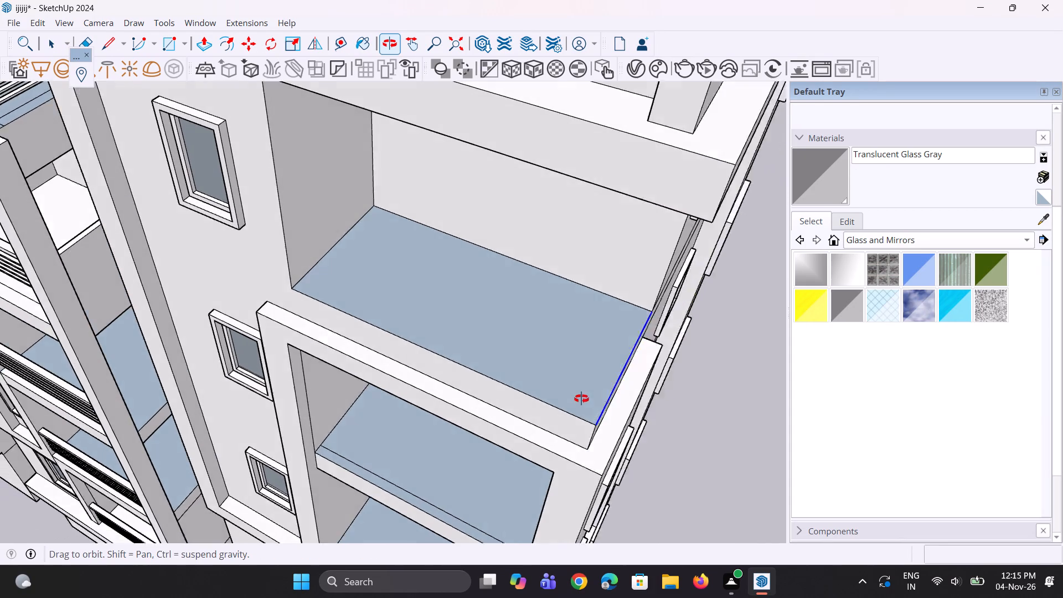
middle_drag(581, 399, 581, 398)
scroll(580, 396, up, 1)
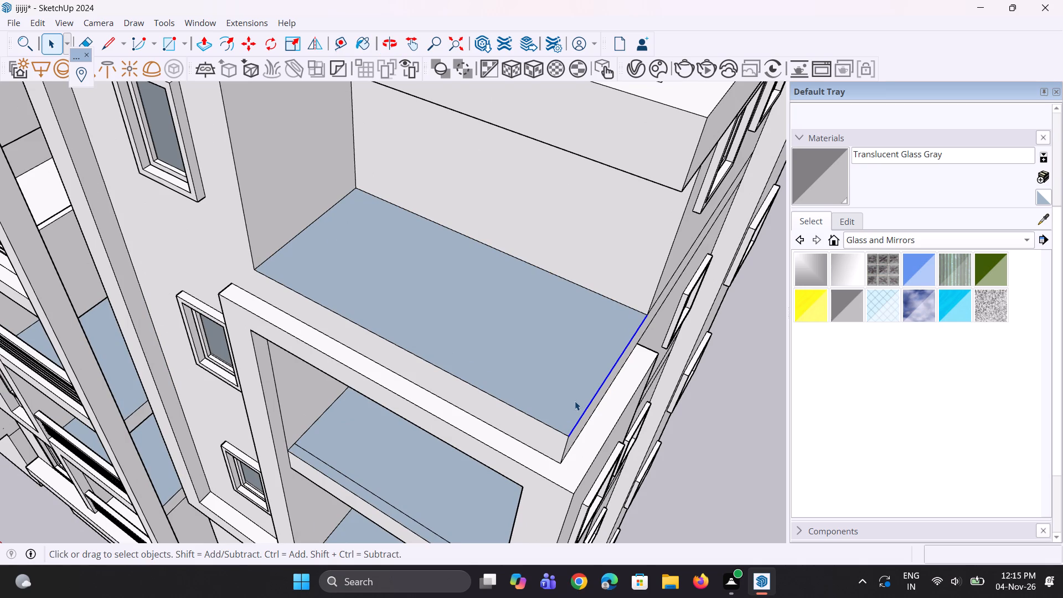
key(m)
scroll(566, 420, up, 3)
ctrl+scroll(565, 446, up, 1)
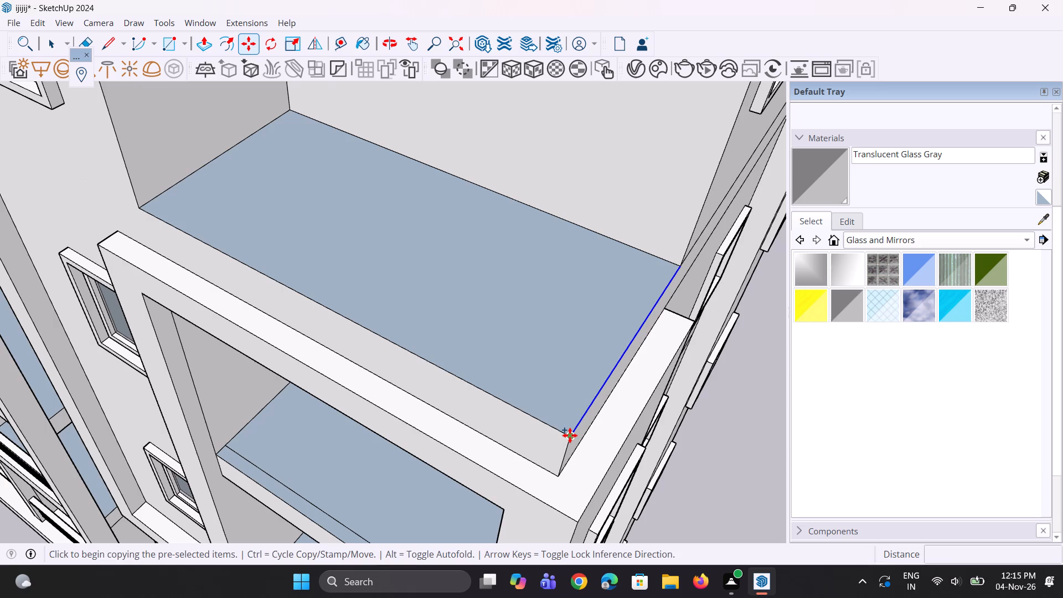
click(570, 435)
click(553, 431)
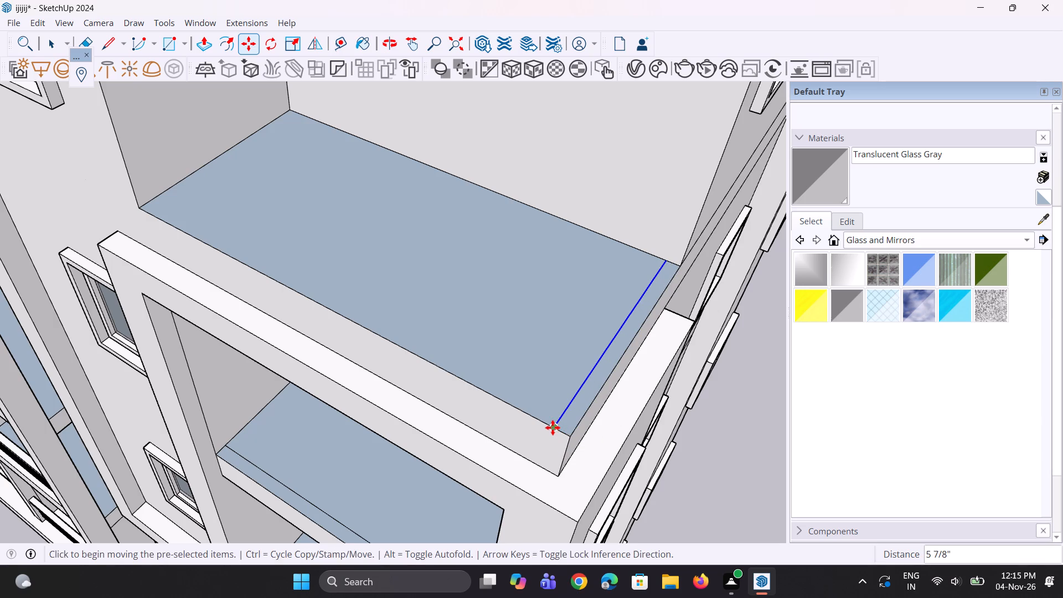
key(space)
Copy the open corner balcony's front floor edge inward along the offset side line by about 6 5/8 inches.
scroll(548, 419, up, 1)
key(space)
click(539, 422)
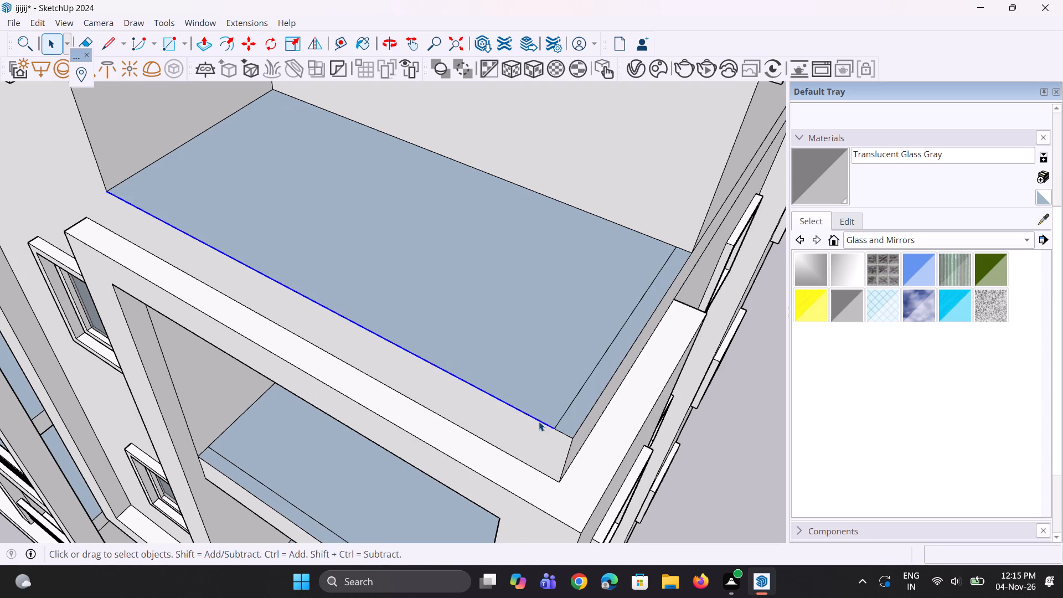
key(m)
scroll(543, 417, up, 5)
click(560, 433)
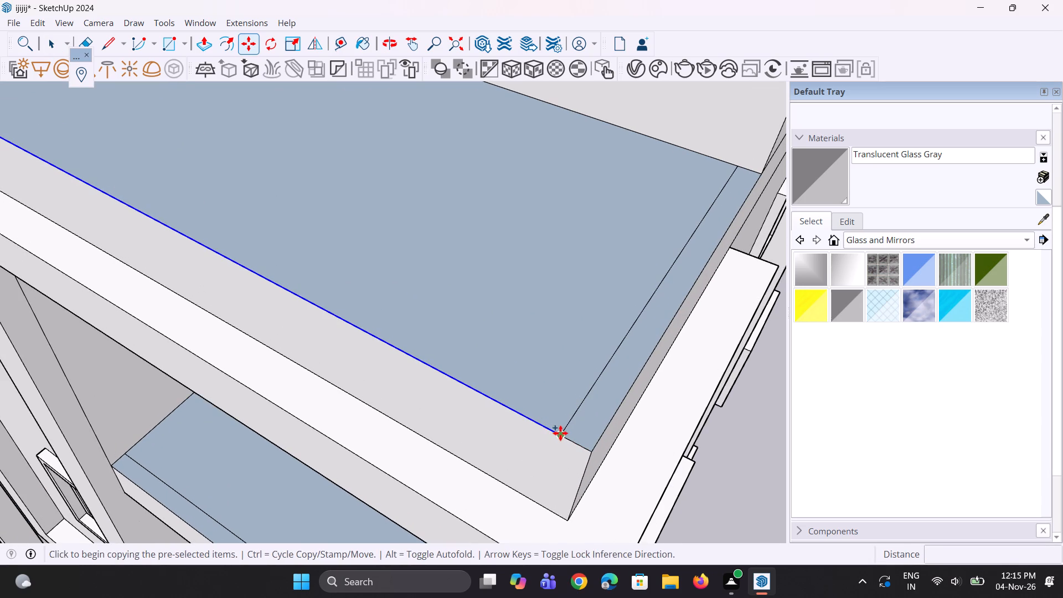
click(572, 406)
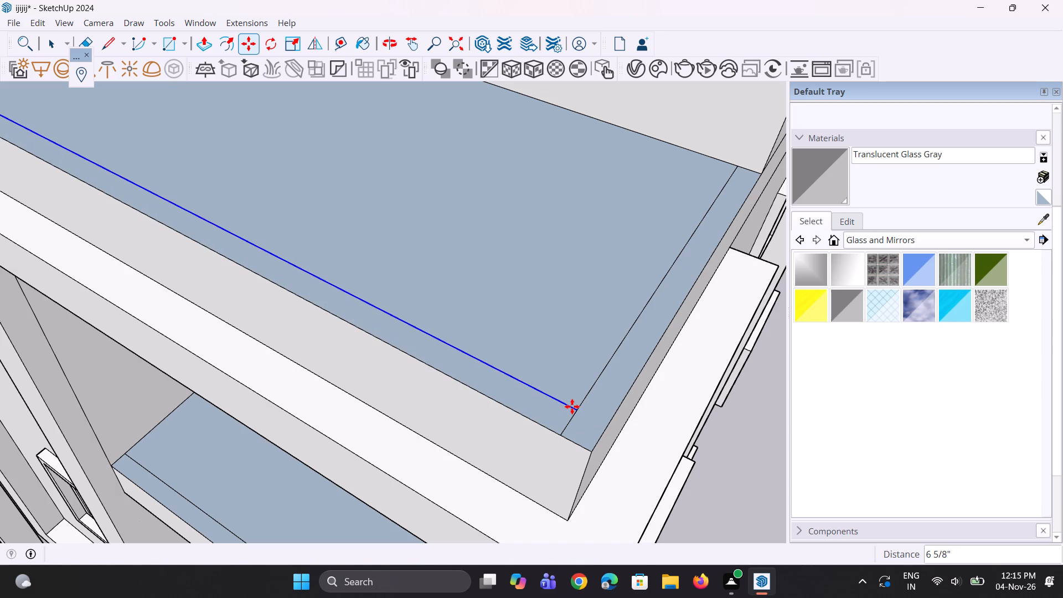
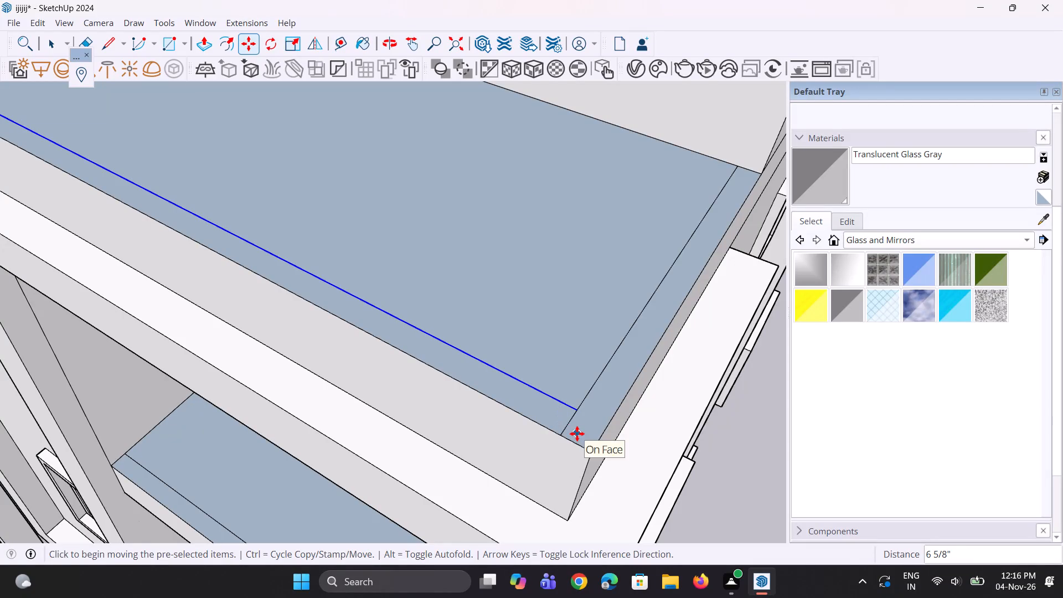
Erase the short stub of the side offset line that runs past the front offset line on the open corner balcony's floor.
scroll(571, 435, down, 4)
middle_drag(548, 442, 507, 456)
scroll(529, 435, up, 8)
key(e)
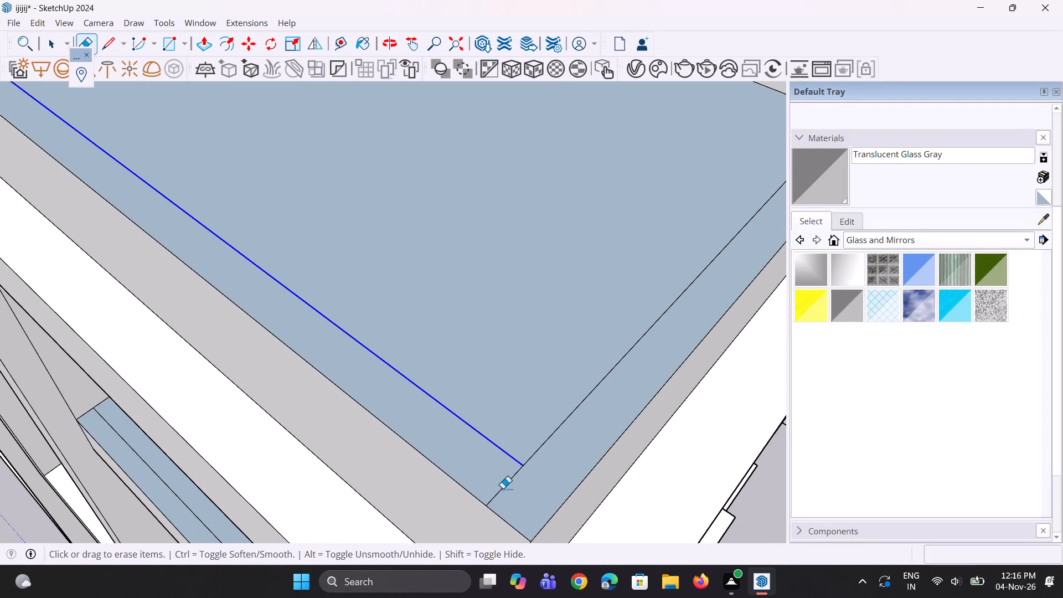
drag(503, 488, 509, 502)
scroll(504, 461, down, 10)
middle_drag(483, 444, 494, 434)
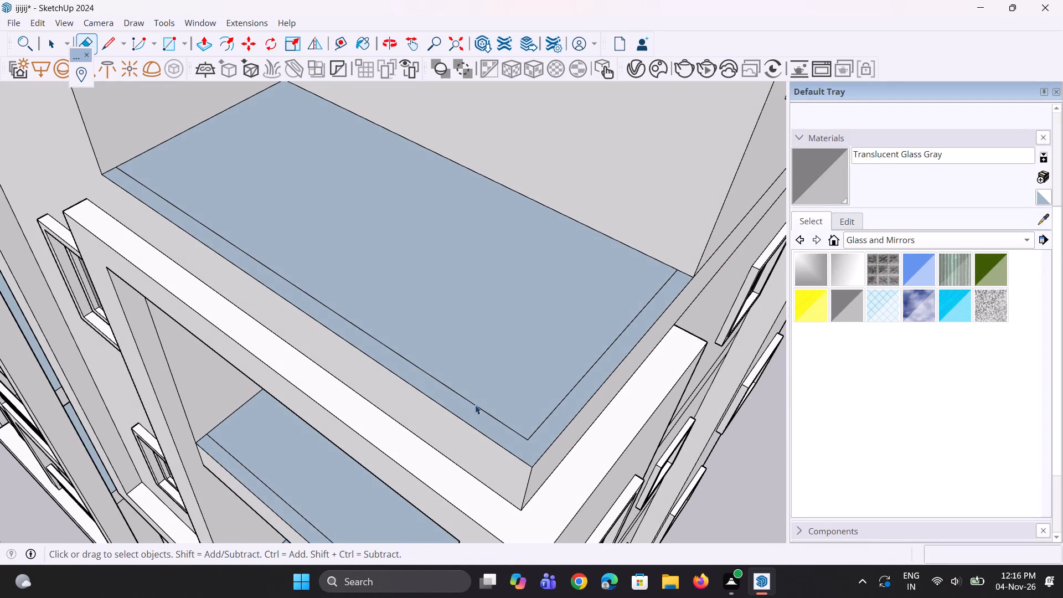
Draw a 1' vertical line up the open corner balcony's side wall from between the front floor edge and its offset line.
key(space)
key(l)
scroll(275, 121, up, 1)
scroll(151, 137, up, 8)
scroll(76, 208, up, 2)
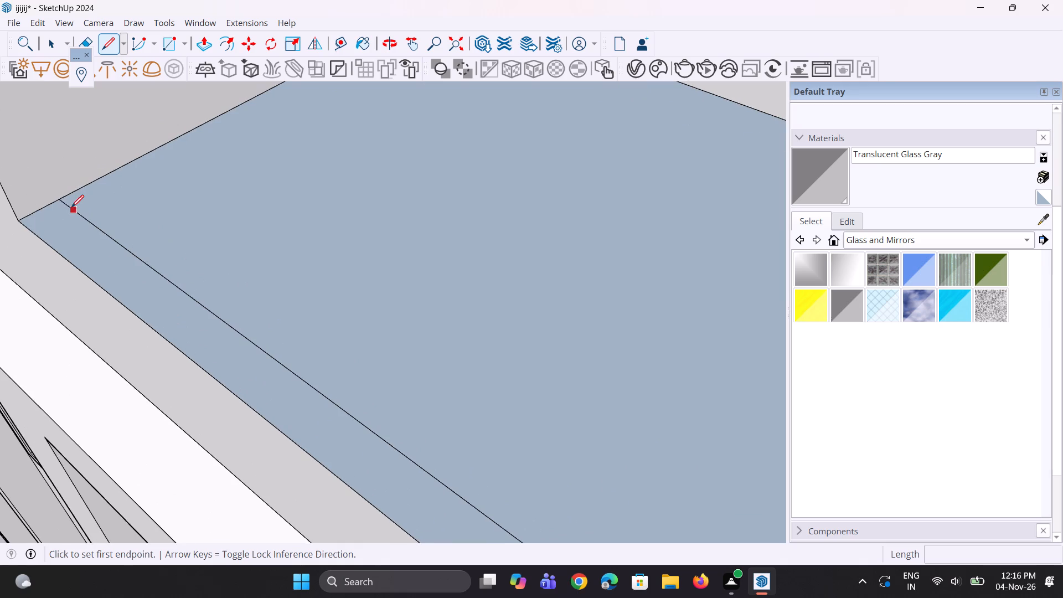
click(37, 208)
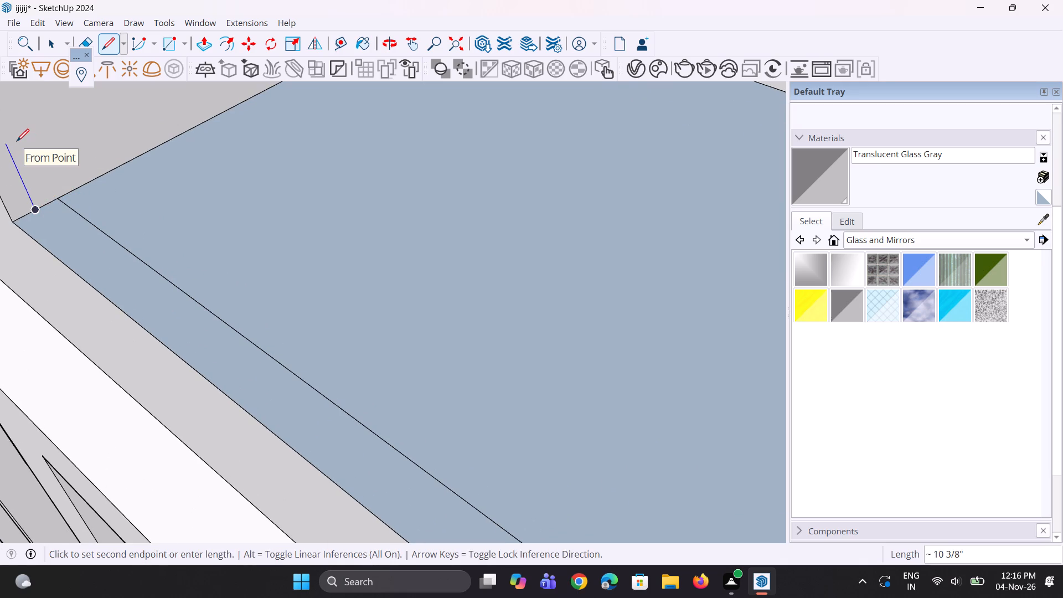
text(1')
key(Return)
Draw the open corner balcony's lowest rail from the vertical line's top, about 16' 7" along the front and 8' along the side to the wall.
scroll(146, 240, down, 5)
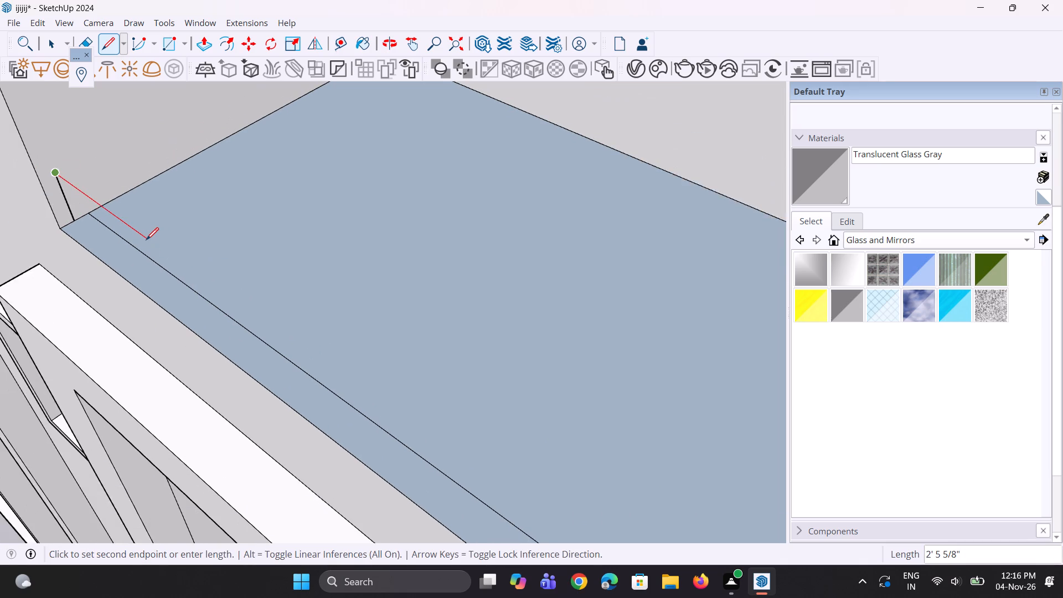
scroll(146, 240, down, 11)
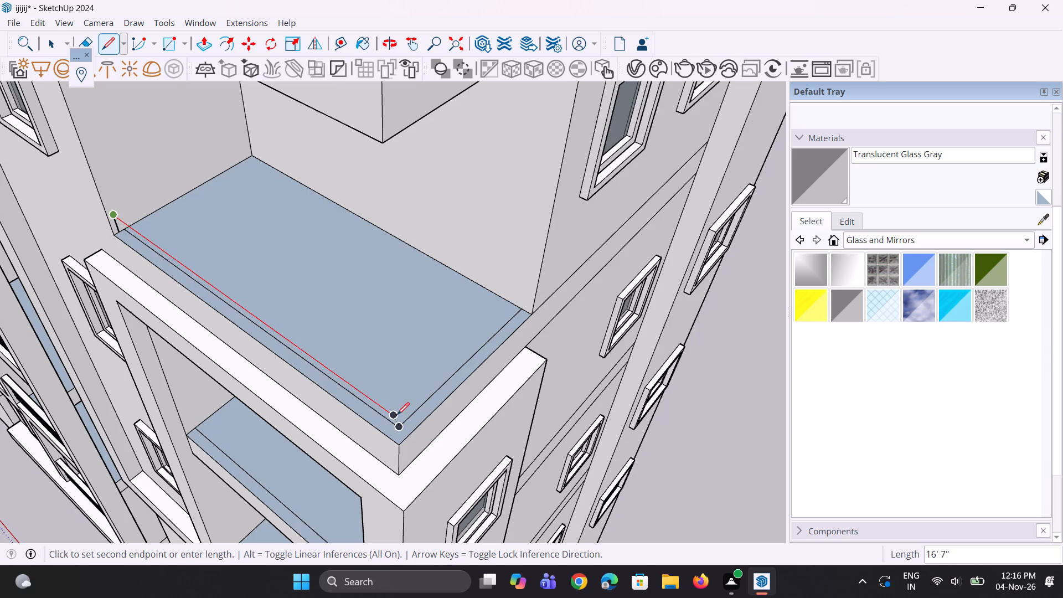
click(397, 415)
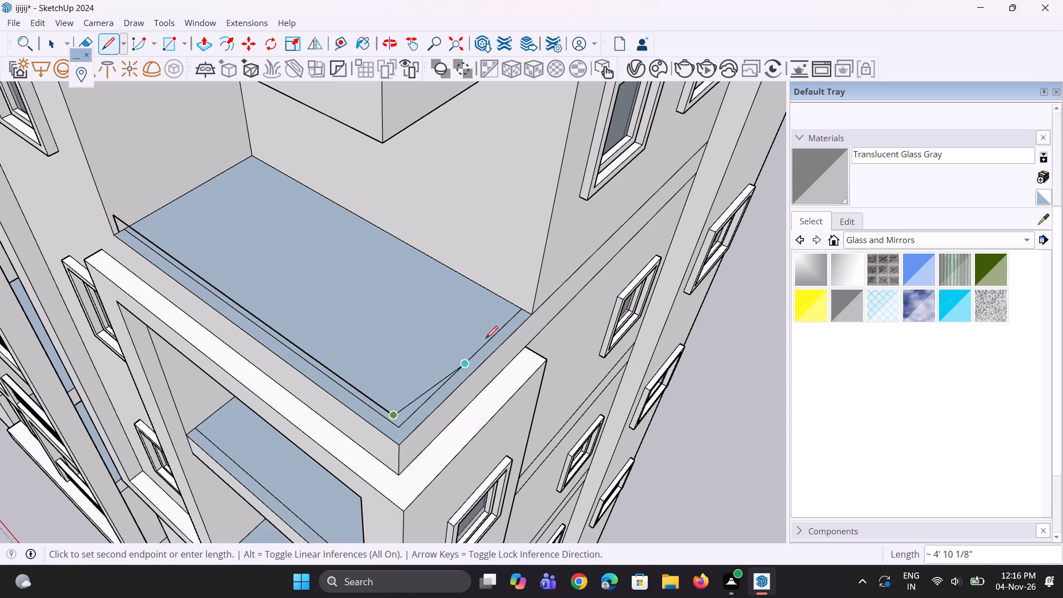
click(527, 289)
middle_drag(422, 360, 432, 293)
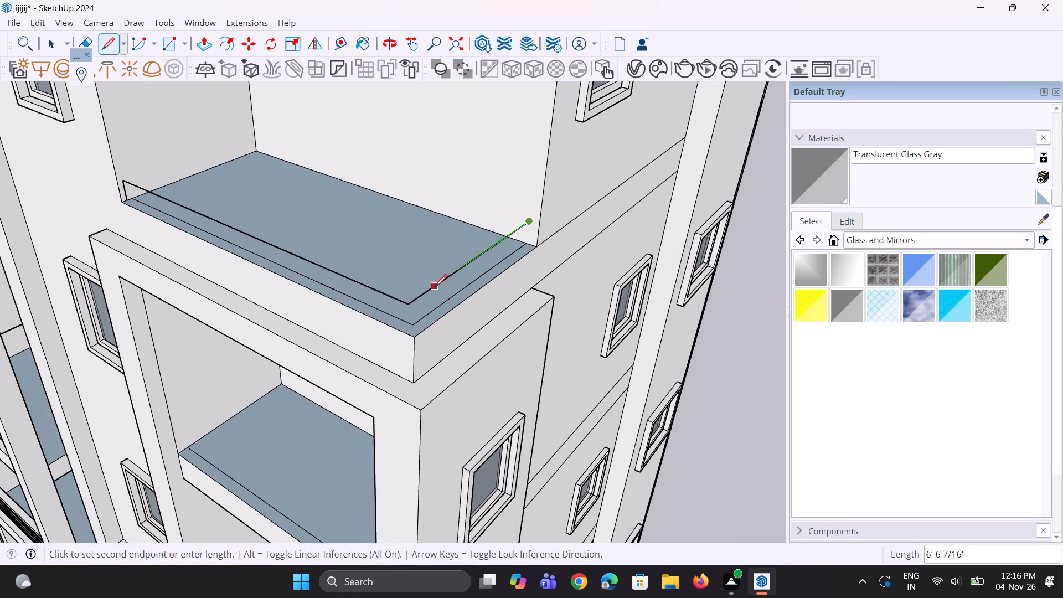
key(space)
key(space)
Copy the corner balcony's front and side rail lines upward at 7" spacing as an array of four copies.
scroll(346, 257, up, 1)
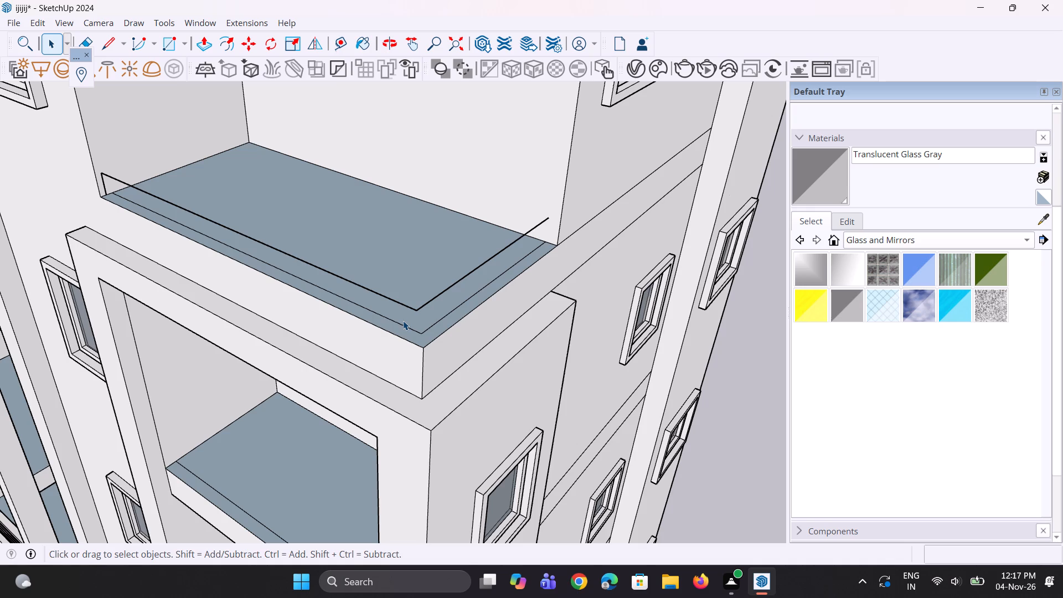
scroll(403, 319, up, 1)
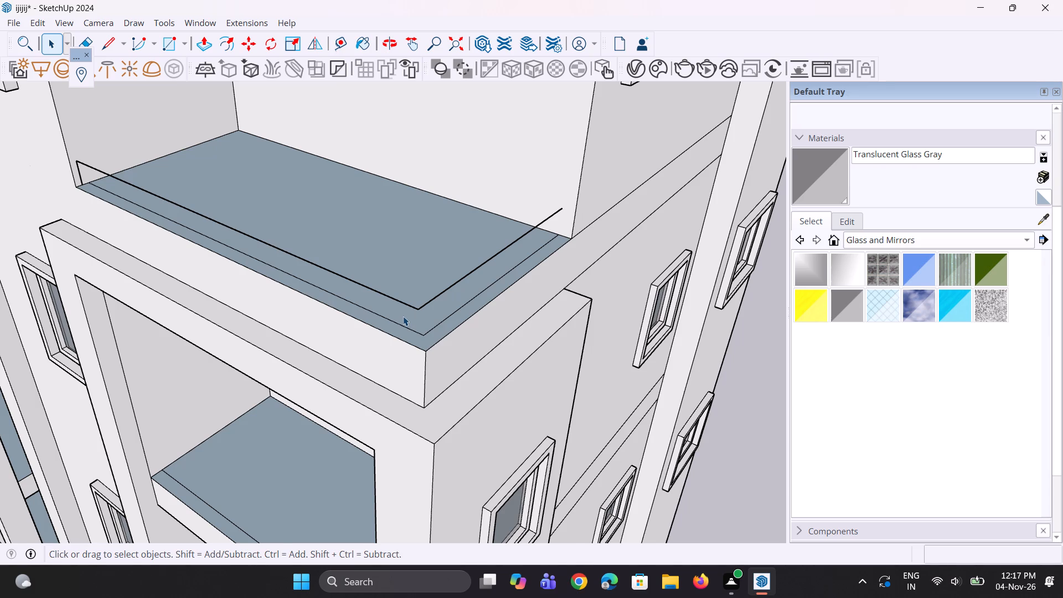
scroll(403, 316, down, 1)
click(401, 302)
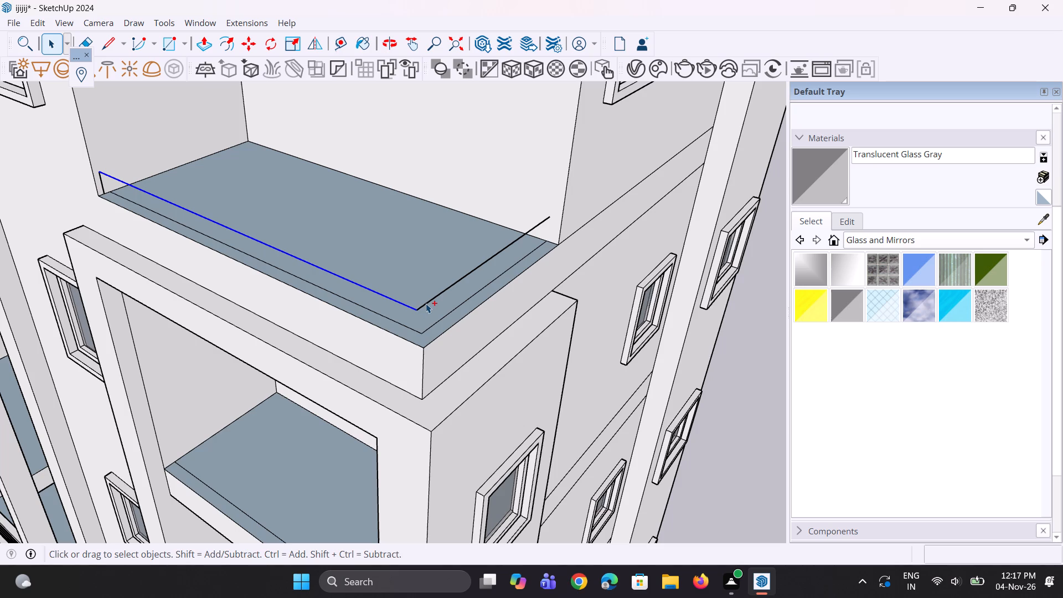
ctrl+click(426, 303)
key(m)
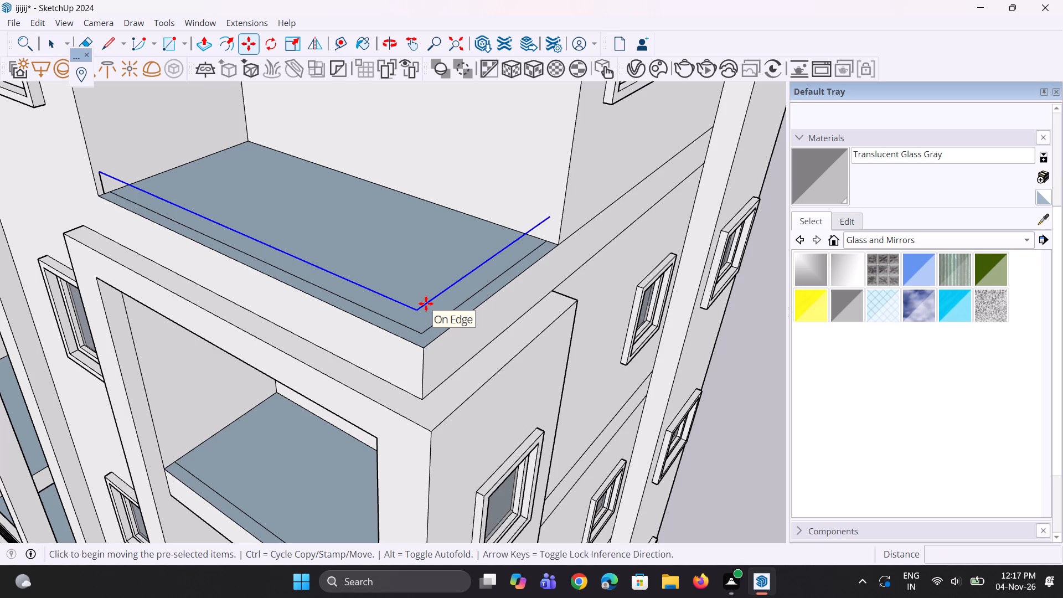
scroll(523, 230, up, 6)
click(564, 212)
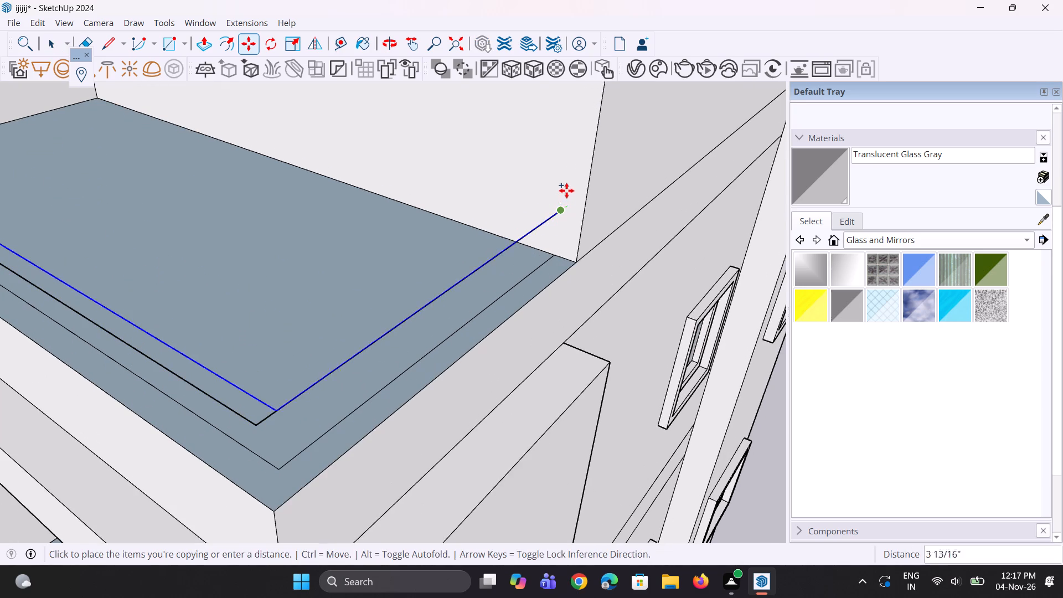
text(7")
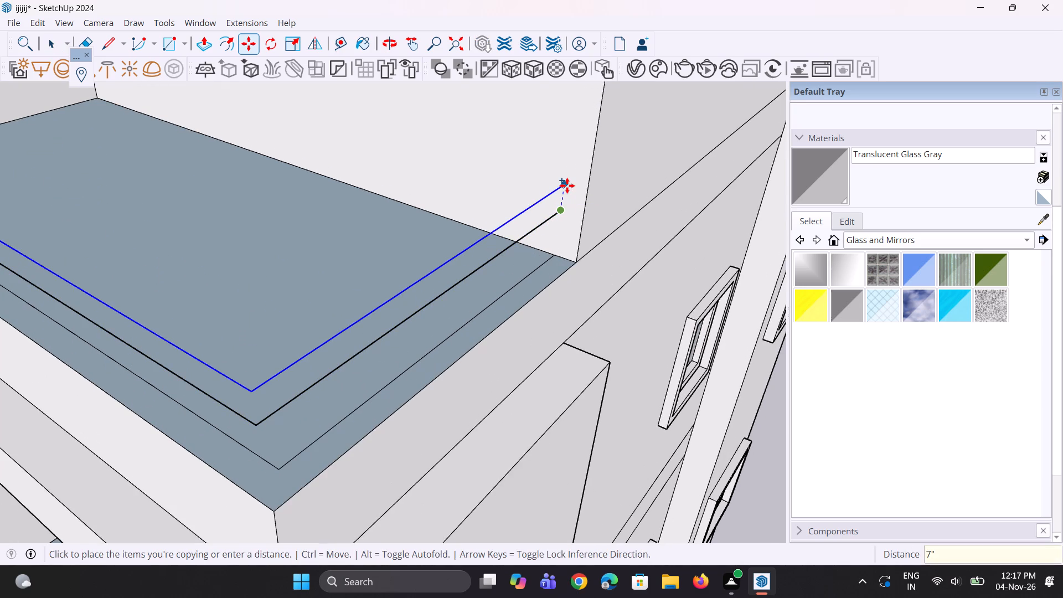
key(Return)
text(*4)
key(Return)
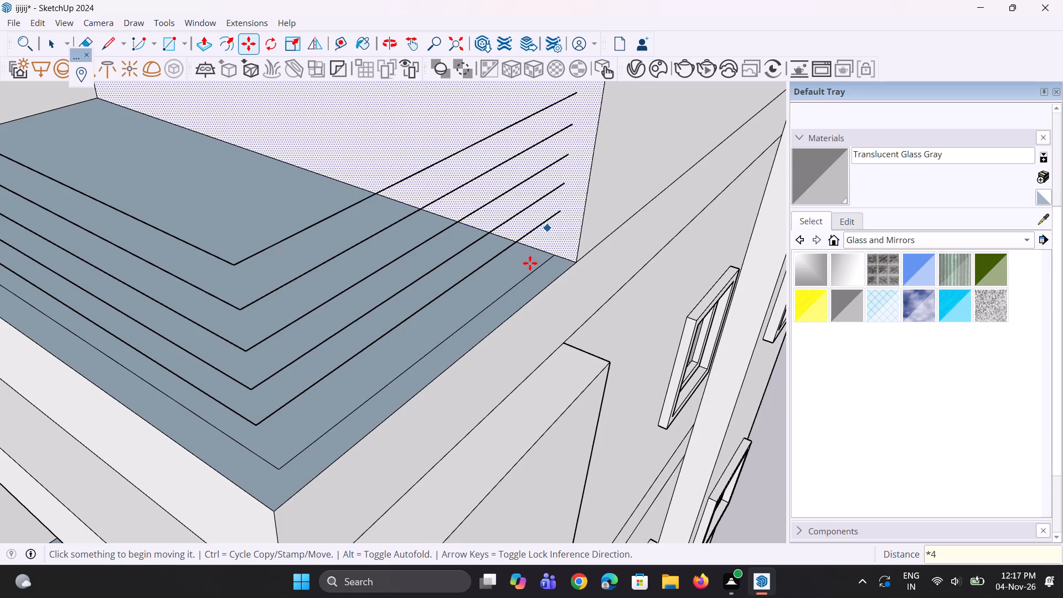
scroll(510, 275, down, 11)
middle_drag(450, 275, 453, 209)
scroll(449, 207, down, 5)
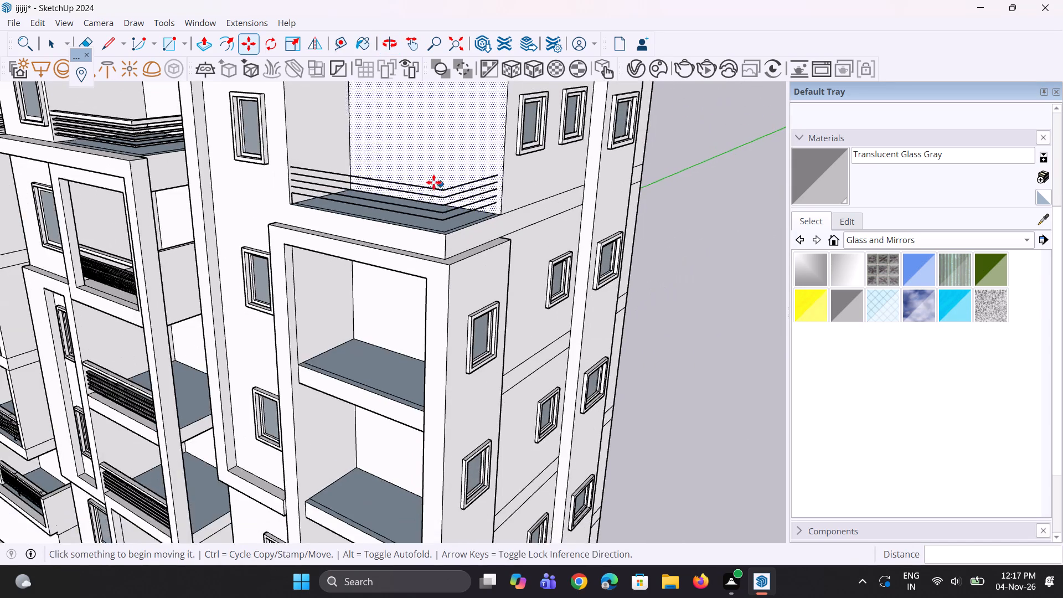
scroll(434, 182, down, 4)
key(space)
key(space)
Draw a 1' vertical line up the side wall of the uppermost framed balcony, starting between its front floor edge and offset line.
scroll(398, 279, up, 3)
key(space)
key(space)
scroll(342, 309, up, 4)
middle_drag(339, 314, 319, 326)
scroll(329, 274, down, 9)
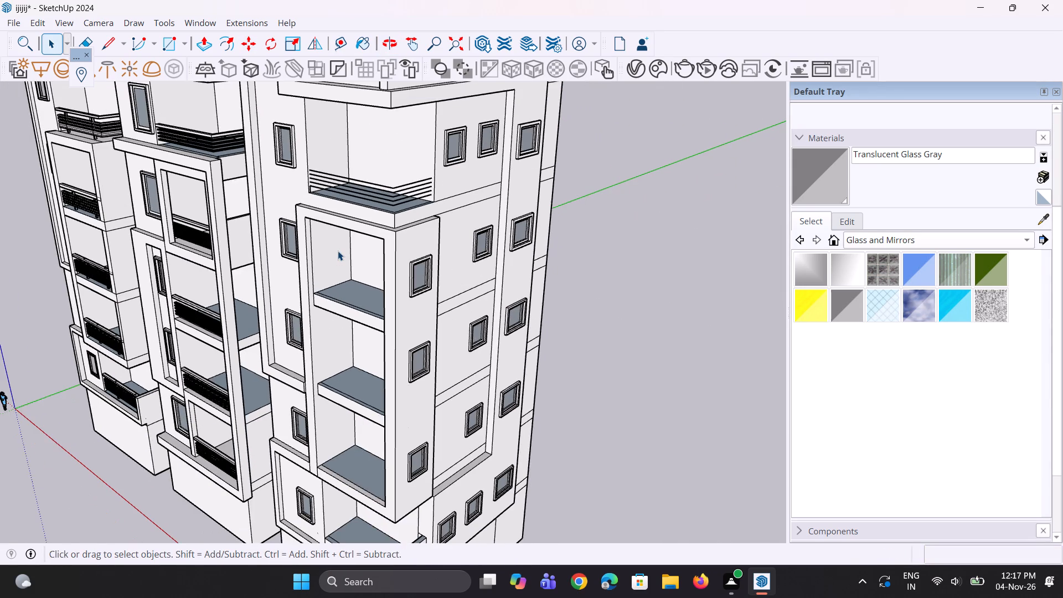
scroll(338, 251, down, 4)
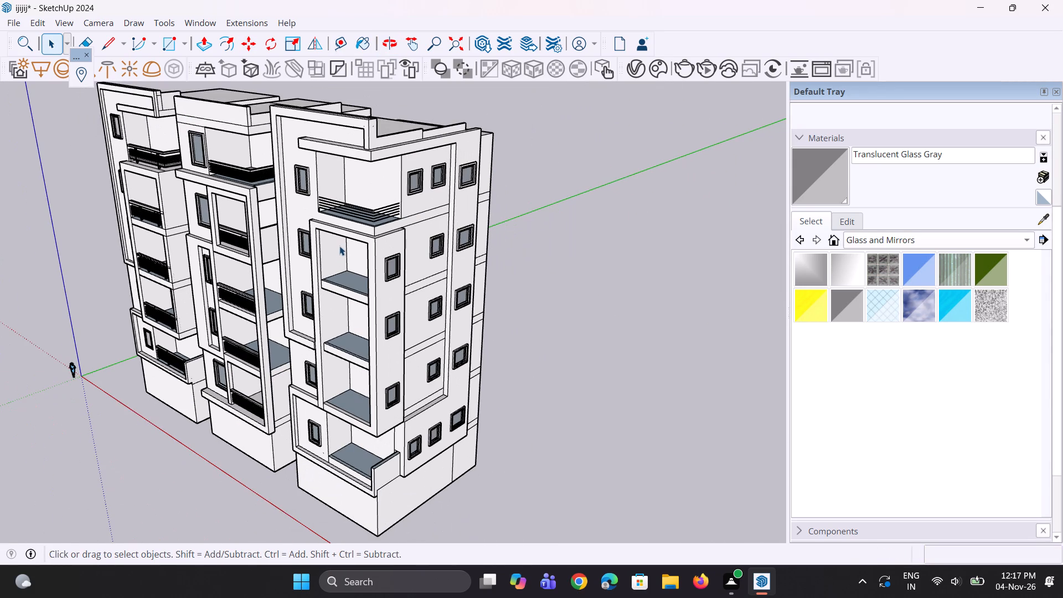
key(l)
scroll(332, 248, up, 3)
scroll(329, 303, up, 10)
scroll(308, 254, up, 2)
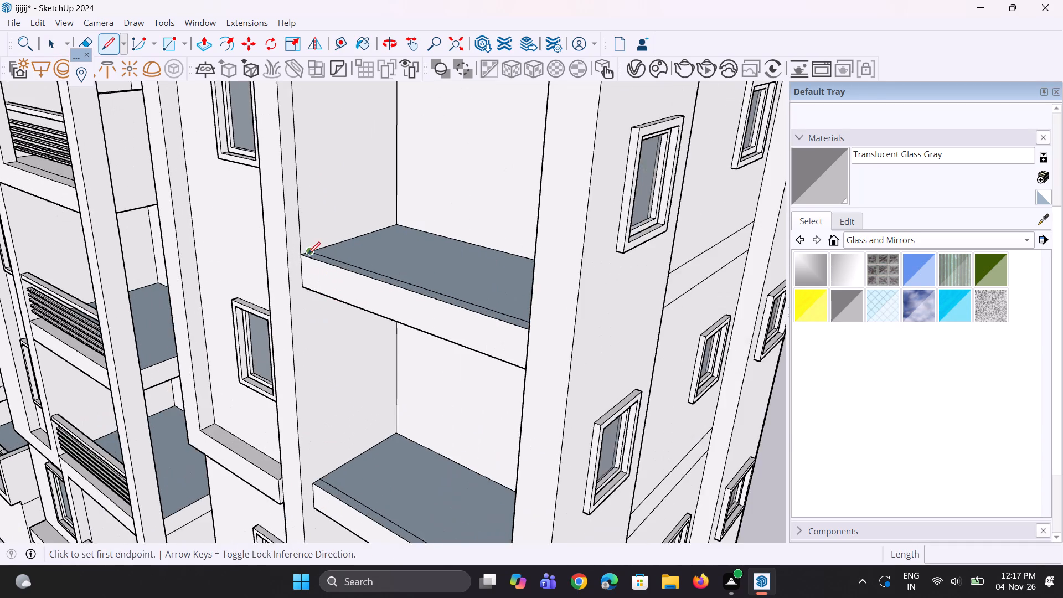
scroll(308, 254, up, 2)
middle_drag(308, 254, 278, 308)
scroll(282, 294, up, 8)
click(282, 295)
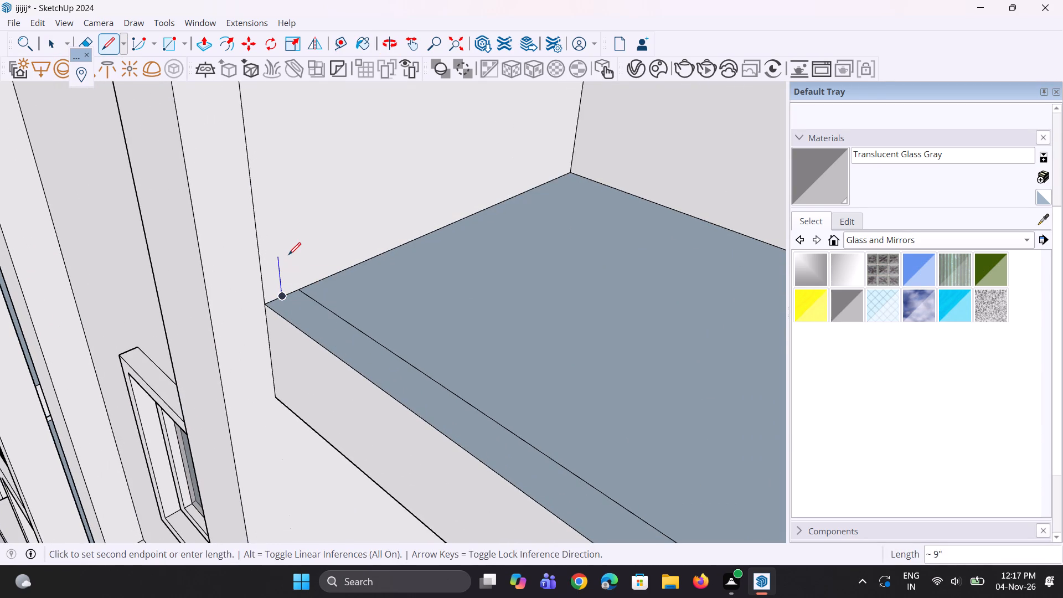
key(1)
key(apostrophe)
key(Return)
Draw a horizontal rail line about 16' long from the vertical line's top across the uppermost framed balcony to its opposite wall.
scroll(361, 311, down, 4)
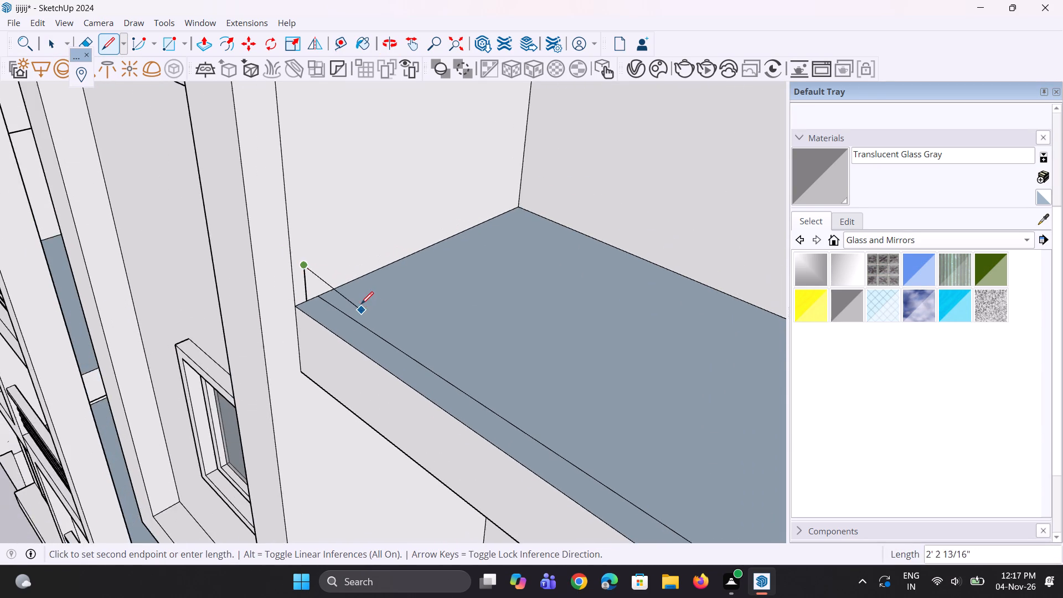
scroll(361, 302, down, 4)
middle_drag(351, 283, 487, 329)
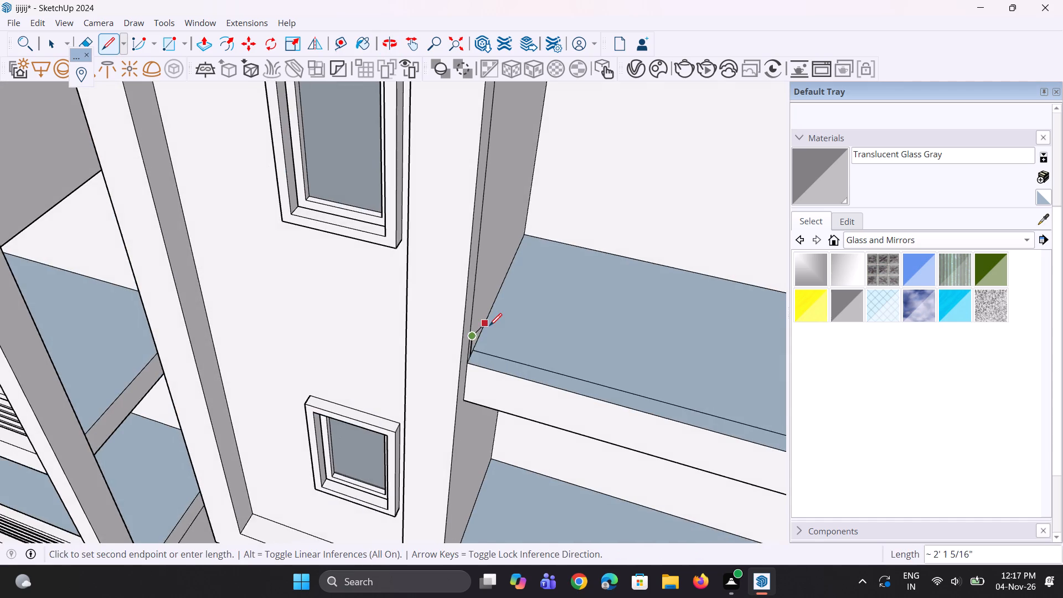
scroll(489, 326, down, 4)
middle_drag(496, 307, 560, 302)
scroll(496, 307, down, 1)
scroll(595, 301, up, 2)
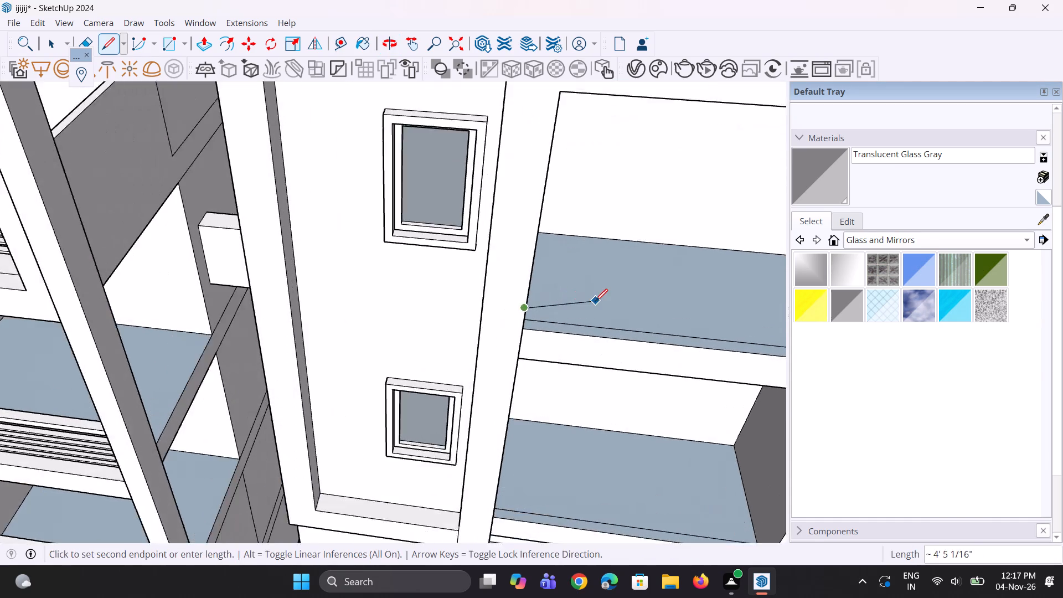
scroll(595, 301, up, 1)
scroll(571, 293, down, 10)
scroll(655, 336, up, 4)
scroll(719, 319, up, 3)
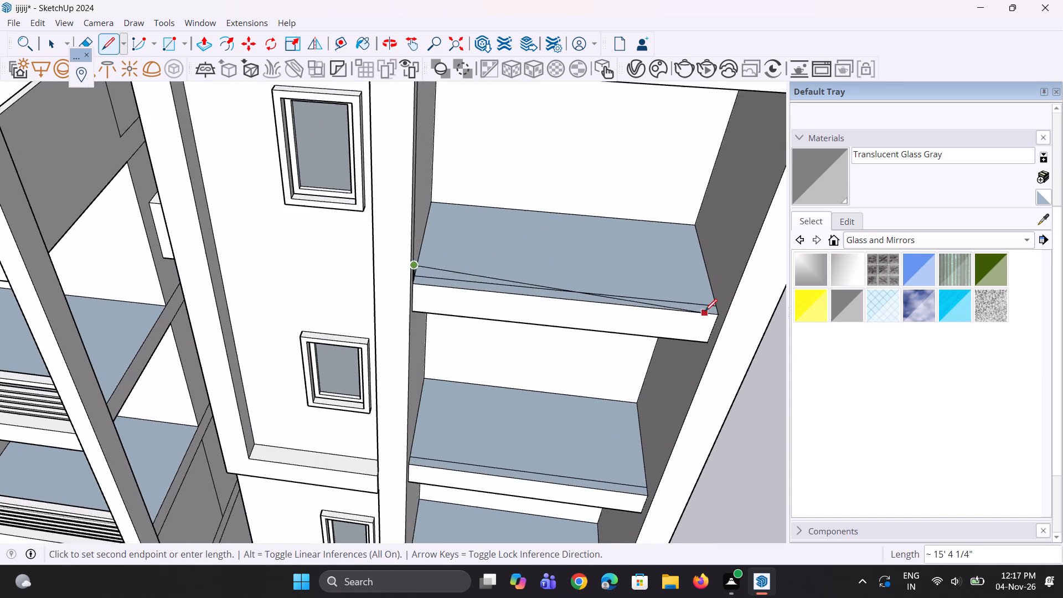
scroll(705, 310, up, 3)
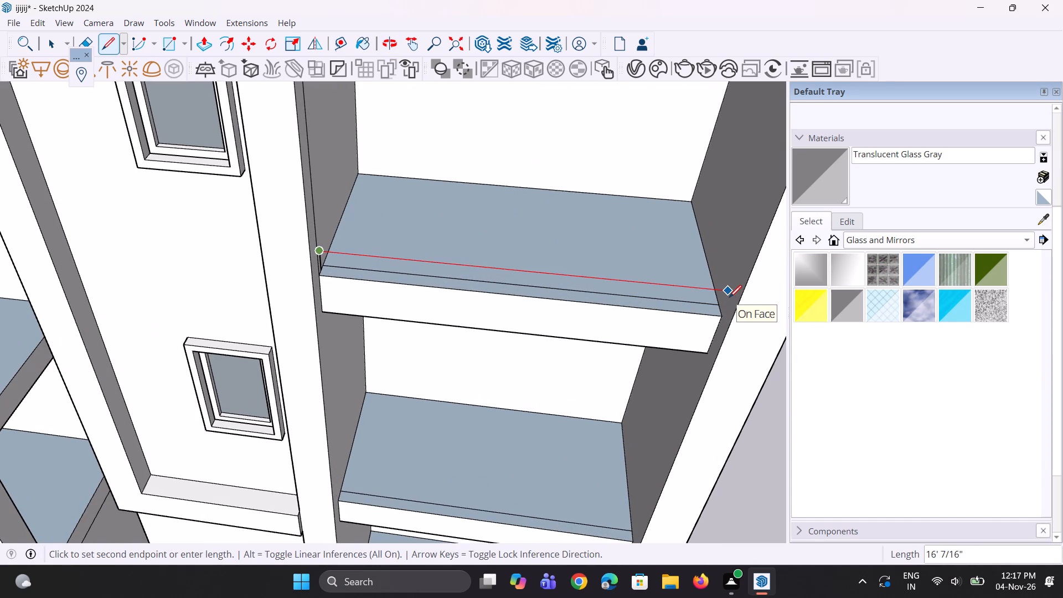
click(729, 297)
middle_drag(727, 295, 716, 295)
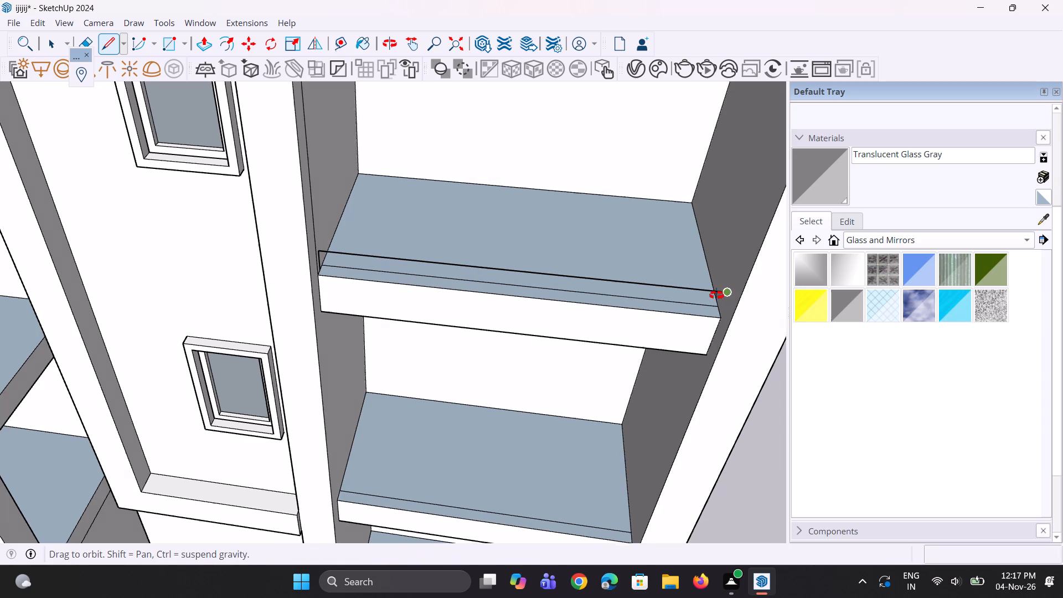
middle_drag(716, 295, 664, 292)
middle_drag(639, 287, 544, 272)
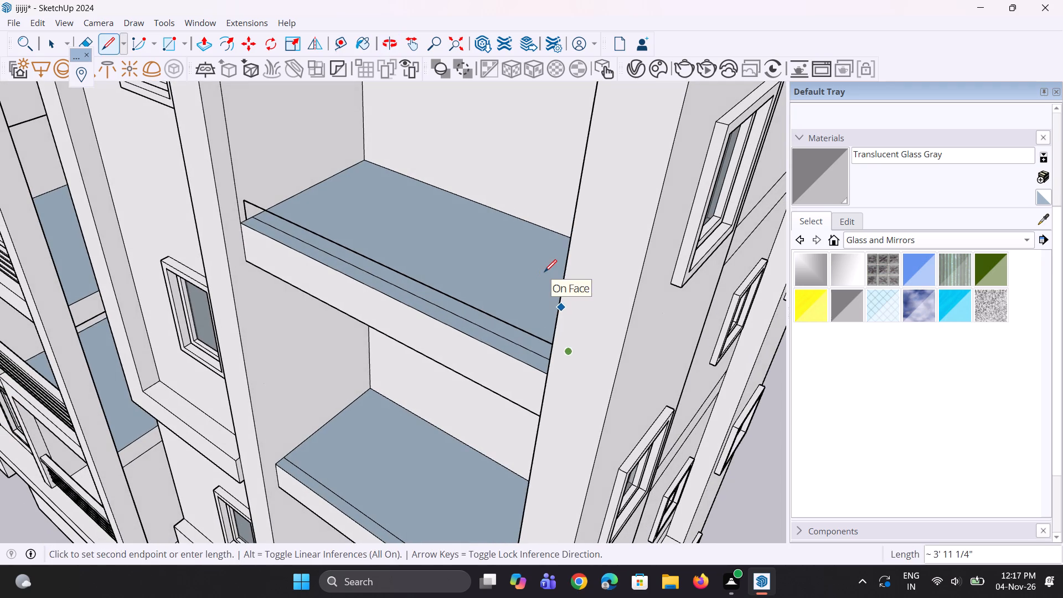
key(space)
key(space)
key(space)
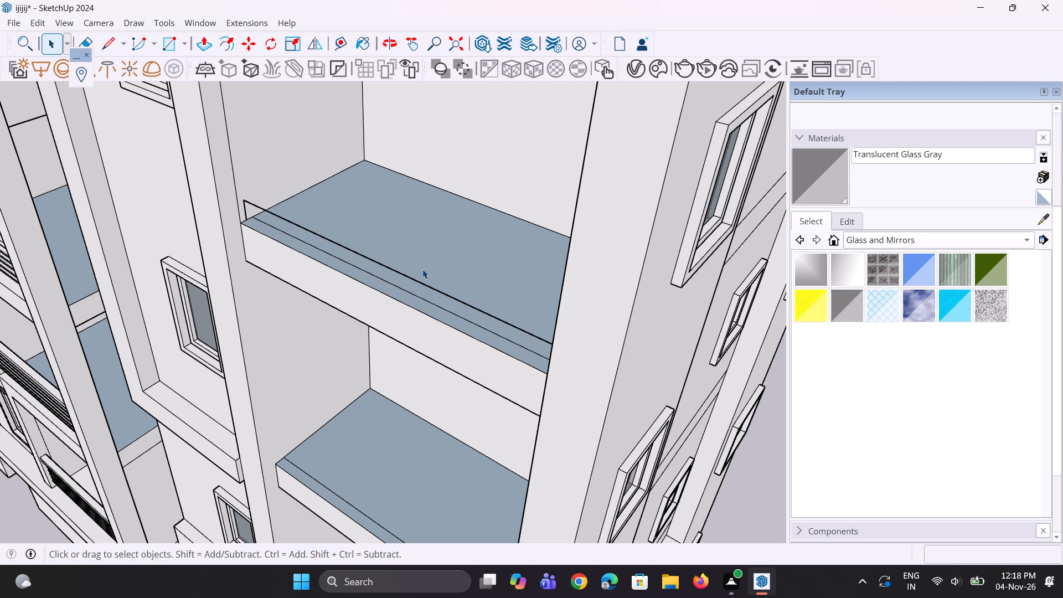
Copy the uppermost framed balcony's rail line upward at 7" spacing as an array of four copies.
middle_drag(422, 269, 411, 274)
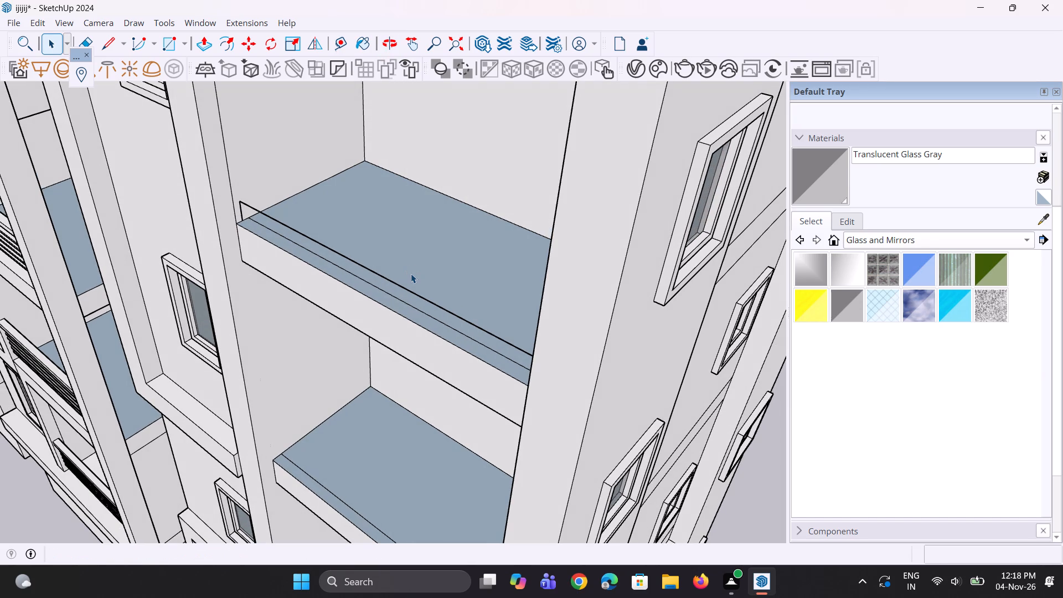
scroll(414, 265, down, 2)
middle_drag(415, 264, 365, 246)
scroll(229, 222, up, 7)
click(284, 184)
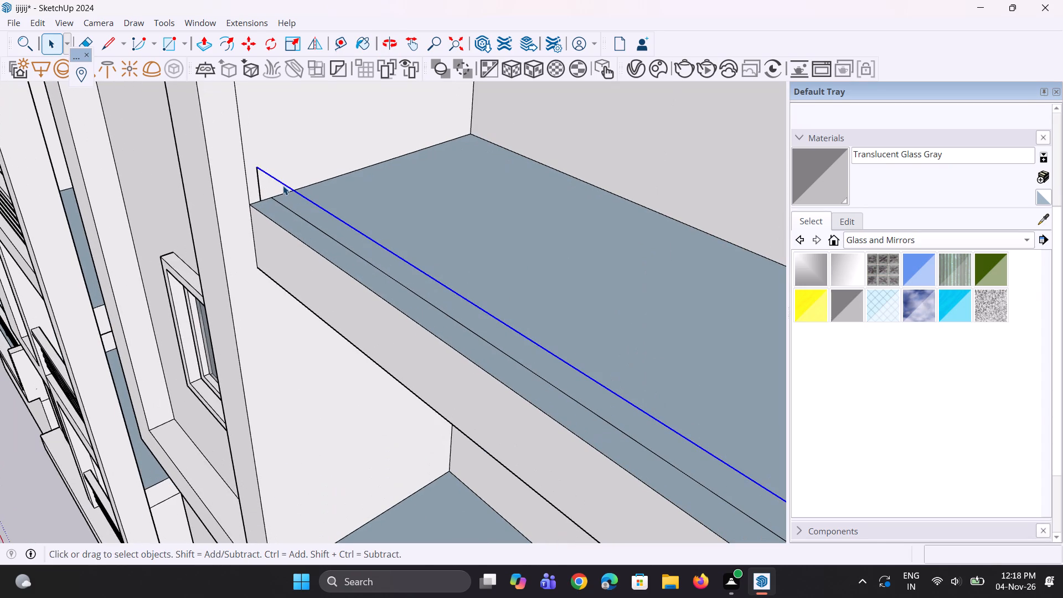
key(m)
scroll(249, 161, up, 3)
click(260, 175)
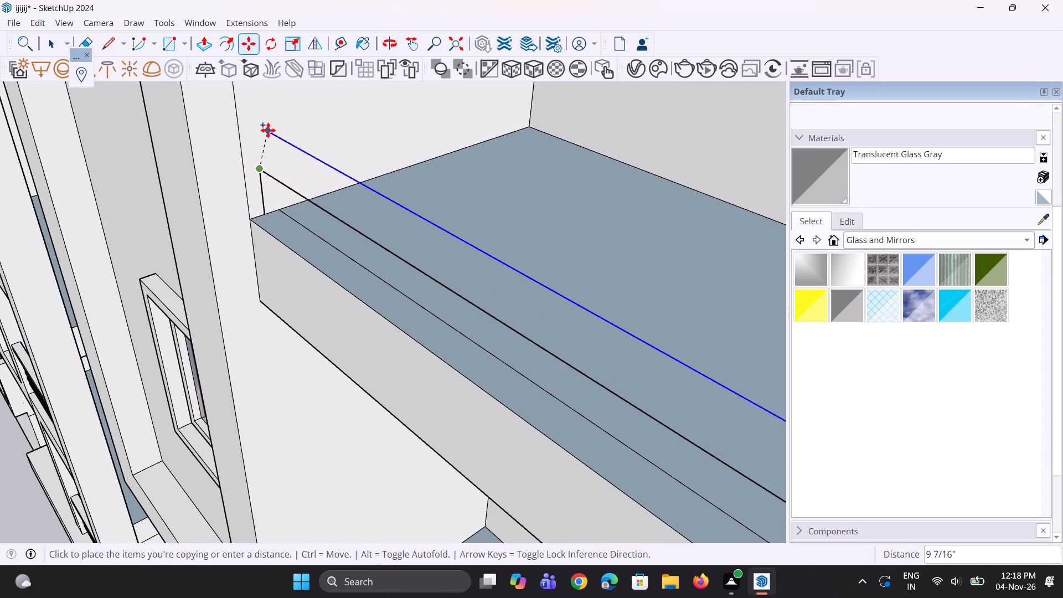
text(7")
key(Return)
text(*4)
key(Return)
scroll(267, 312, down, 10)
middle_drag(383, 303, 410, 296)
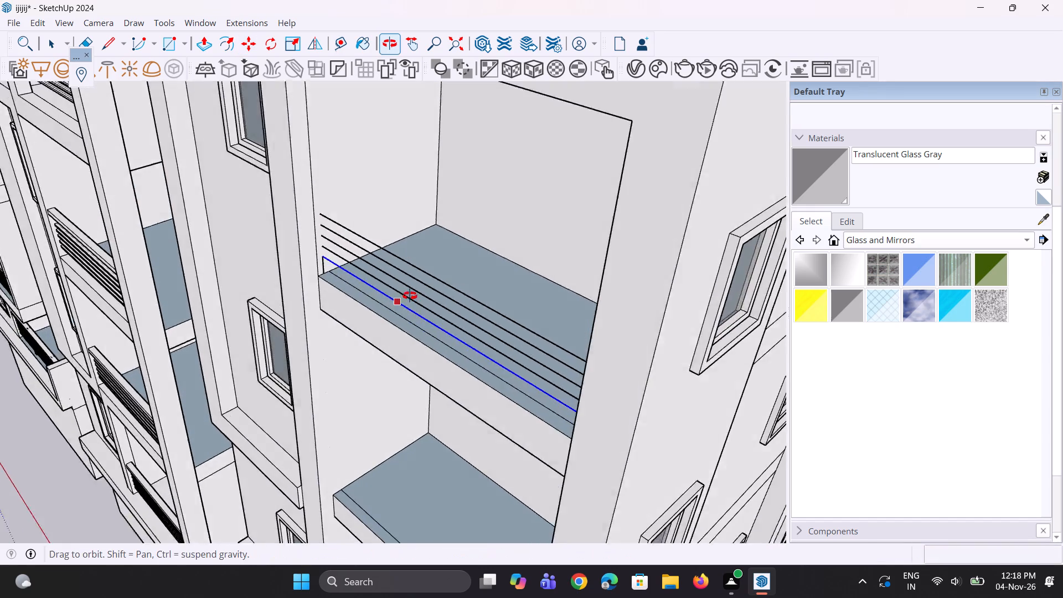
middle_drag(410, 296, 457, 228)
key(space)
key(space)
Copy the uppermost framed balcony's top rail line 1'3" upward as the handrail line.
scroll(393, 150, up, 4)
key(space)
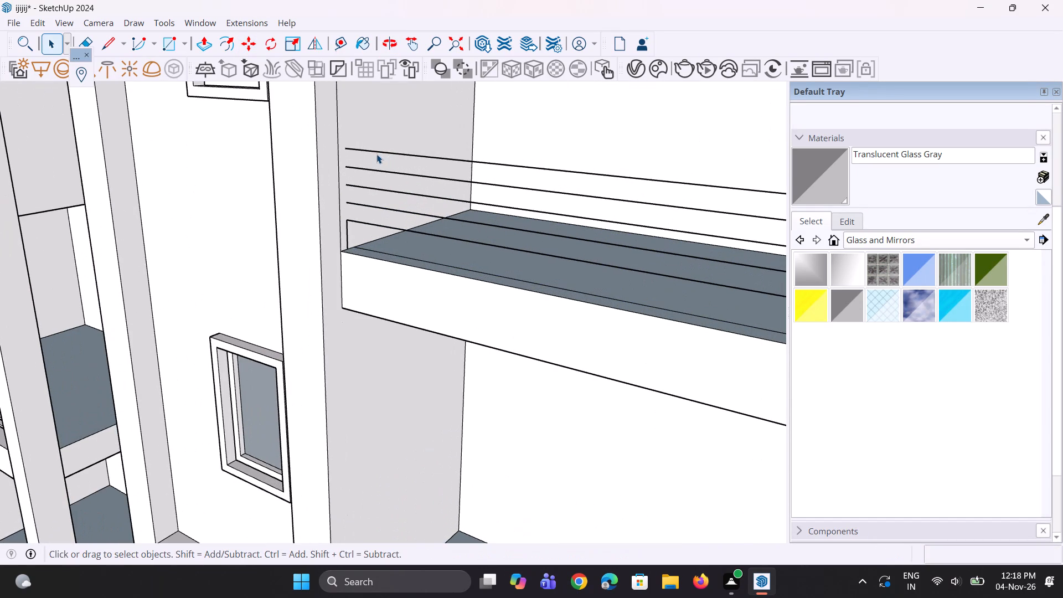
click(380, 152)
scroll(365, 152, up, 3)
key(m)
scroll(359, 151, up, 1)
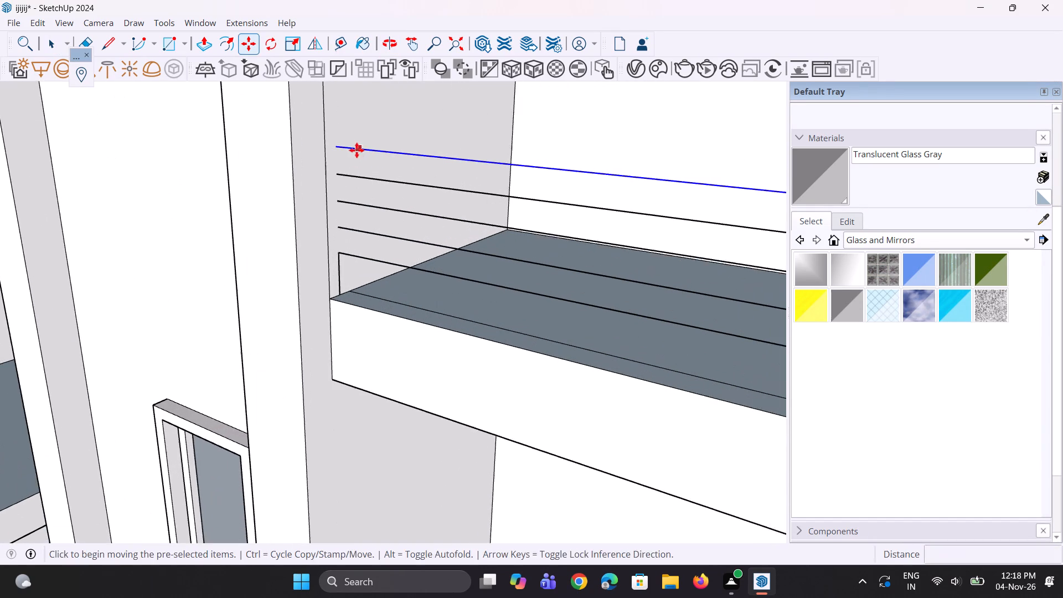
middle_drag(348, 153, 317, 167)
click(319, 153)
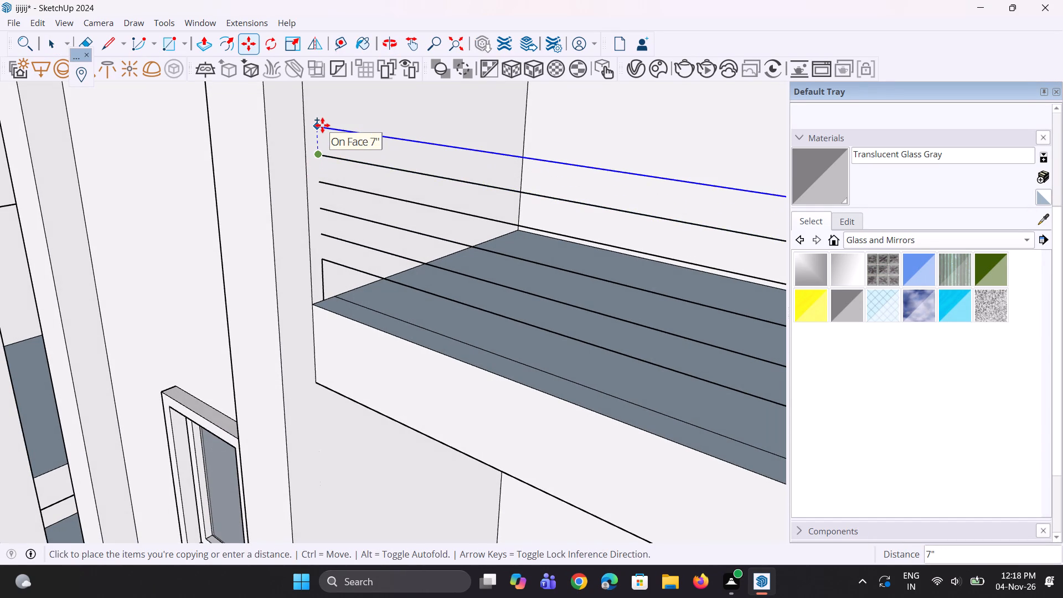
text(1'3")
key(Return)
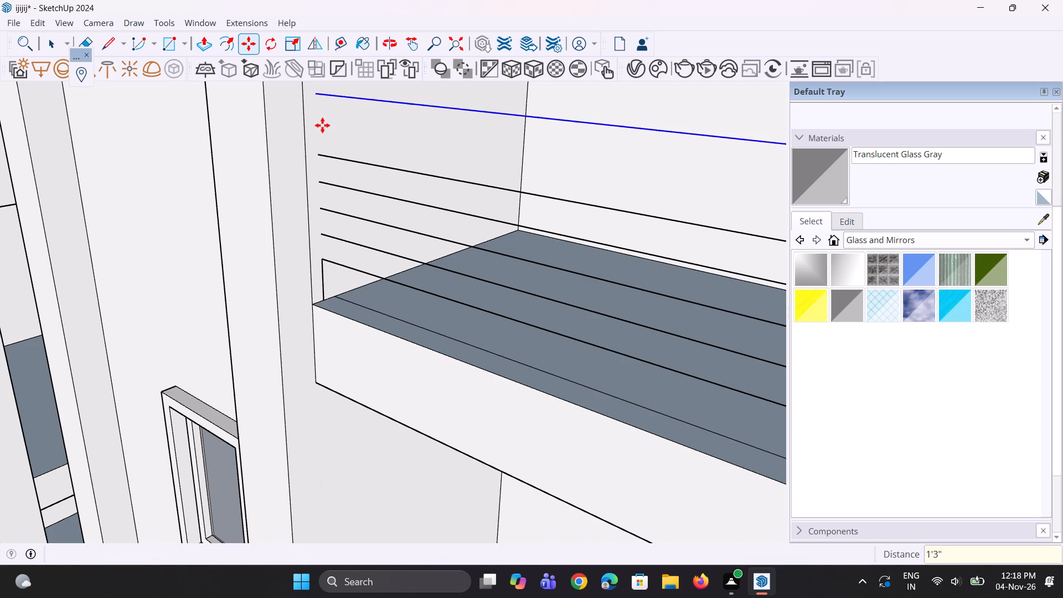
scroll(305, 150, down, 10)
key(space)
key(space)
key(space)
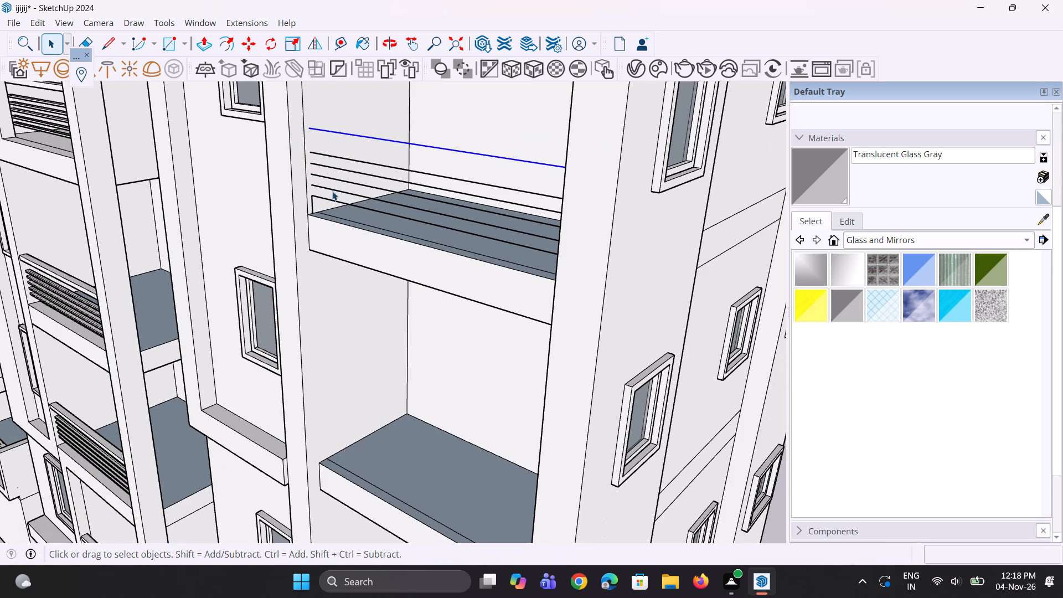
key(space)
Draw a 1' vertical line up the side wall of the middle framed balcony, starting between its front floor edge and offset line.
scroll(332, 187, down, 5)
scroll(343, 311, up, 3)
scroll(342, 259, down, 10)
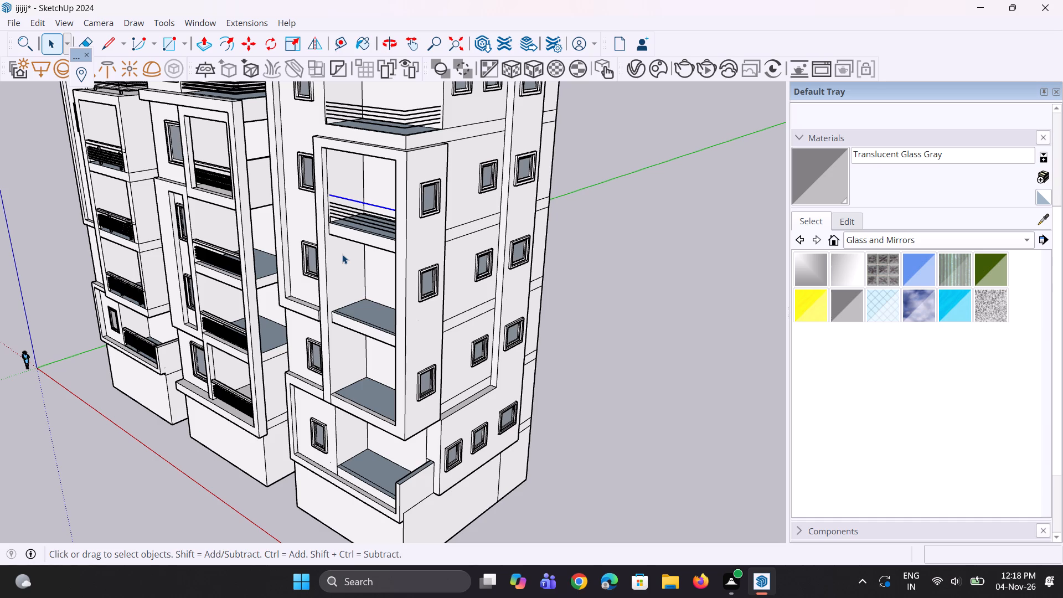
key(l)
scroll(352, 288, up, 4)
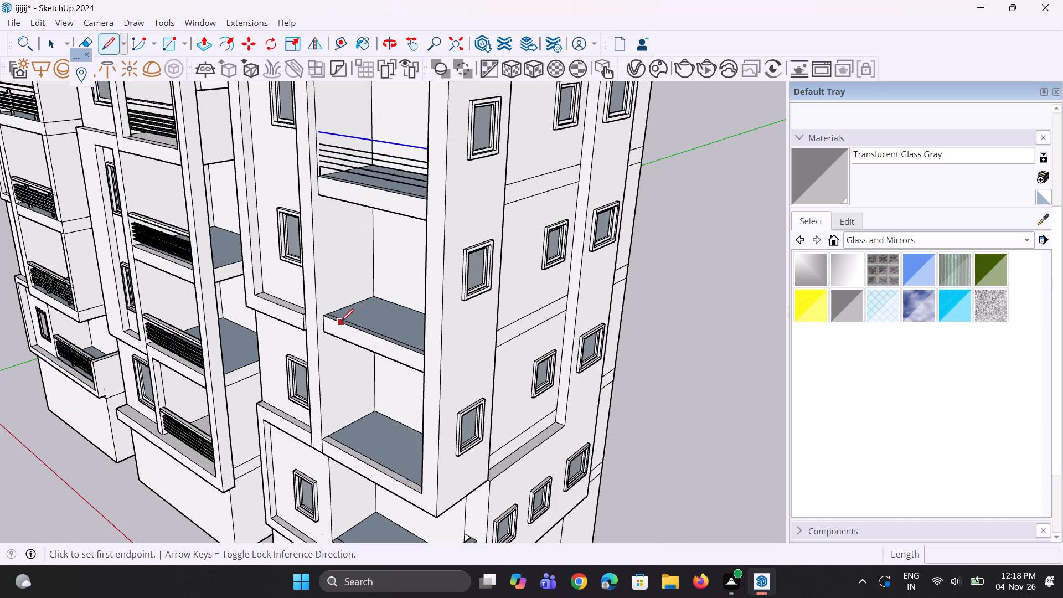
scroll(341, 321, up, 11)
middle_drag(326, 288, 314, 314)
scroll(313, 311, up, 4)
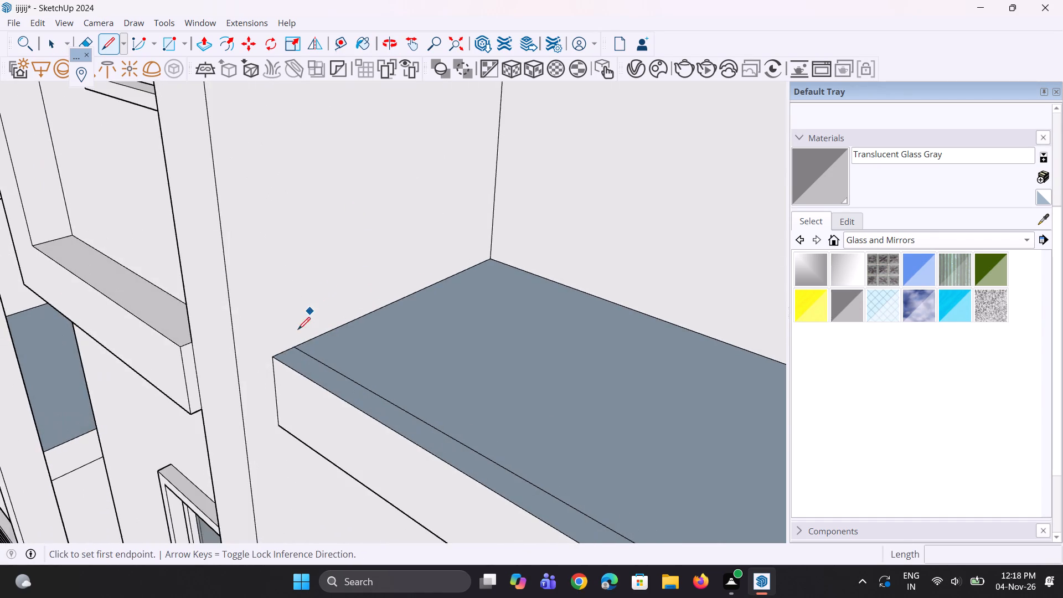
scroll(296, 335, up, 4)
click(281, 357)
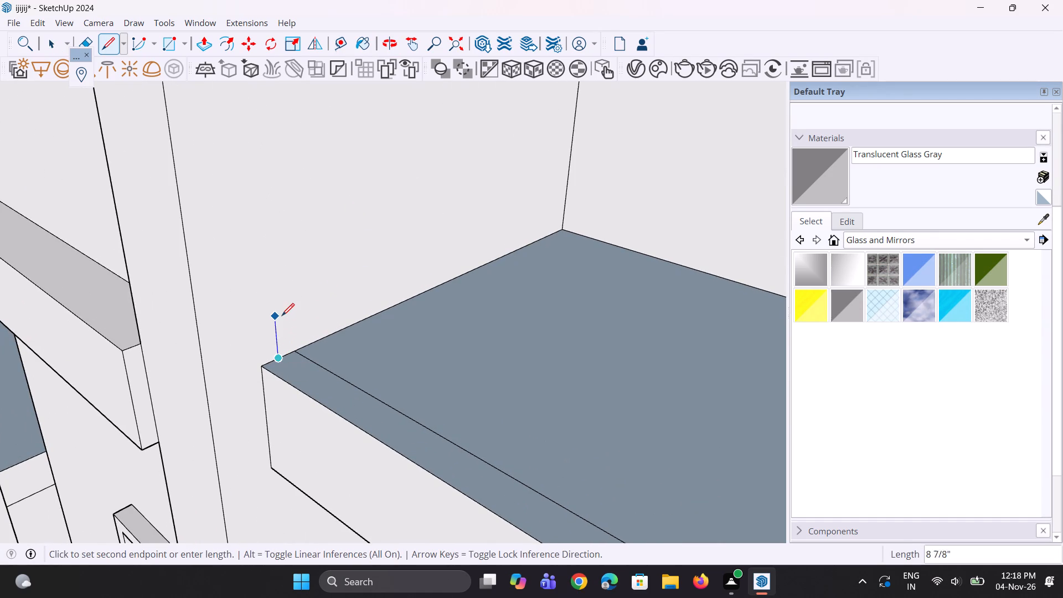
text(1')
key(Return)
Draw a horizontal rail line about 16' long from the vertical line's top across the middle framed balcony to its opposite wall.
middle_drag(484, 393, 724, 457)
scroll(720, 463, down, 1)
scroll(613, 406, down, 3)
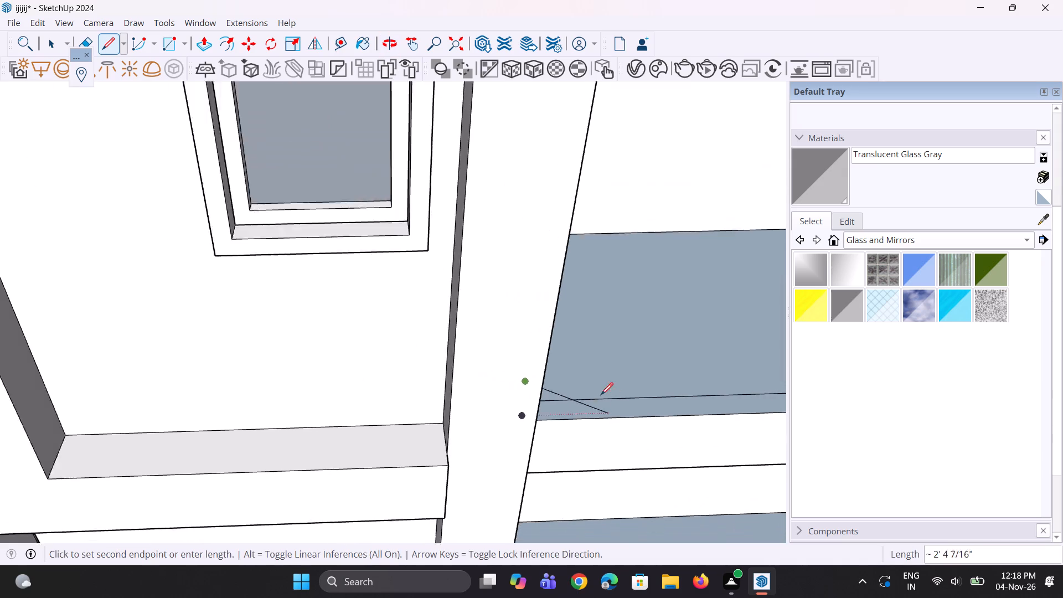
scroll(601, 395, down, 17)
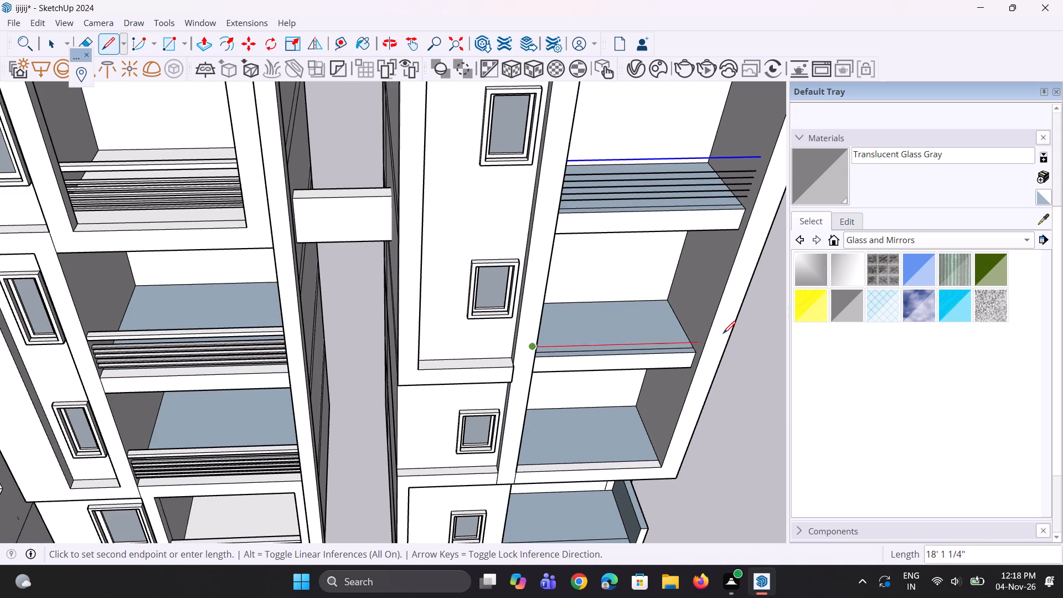
scroll(723, 333, up, 10)
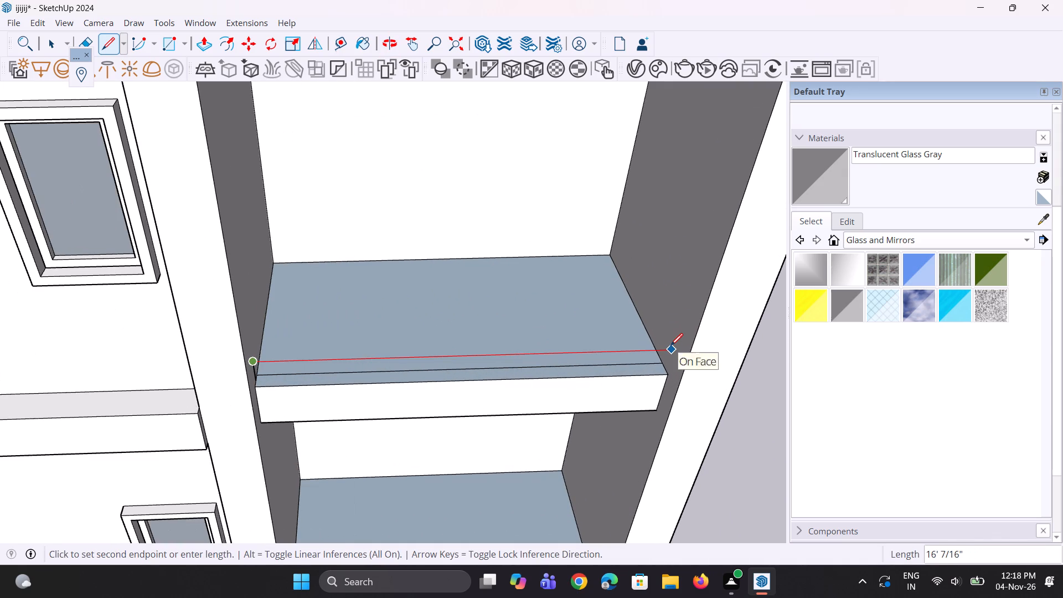
click(671, 345)
Copy the middle framed balcony's rail line upward at 7" spacing as an array of four copies.
middle_drag(658, 348, 419, 292)
key(space)
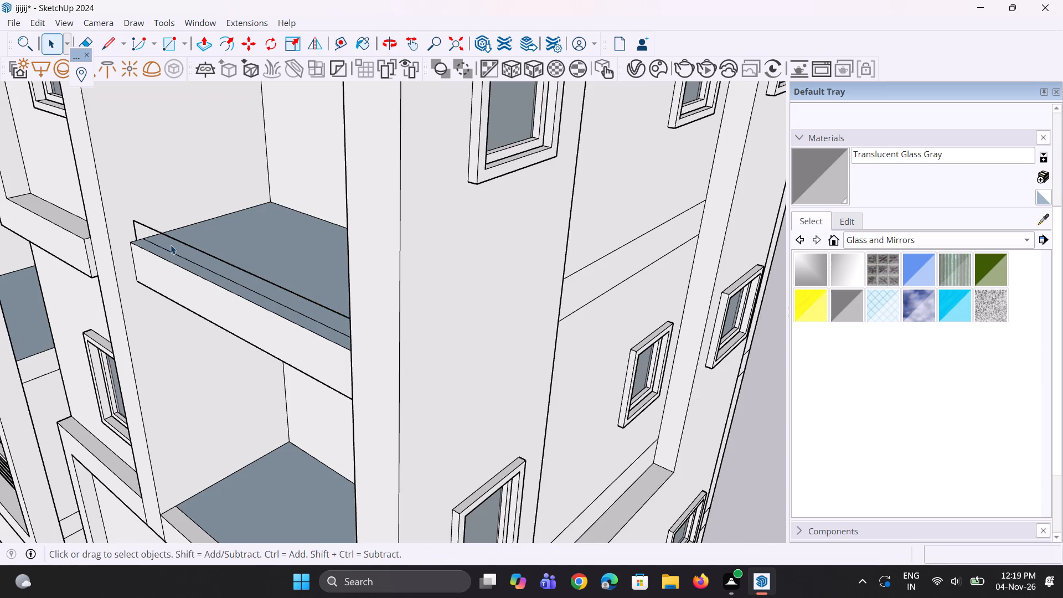
scroll(167, 242, up, 1)
key(space)
scroll(157, 235, up, 1)
click(161, 233)
scroll(128, 230, up, 4)
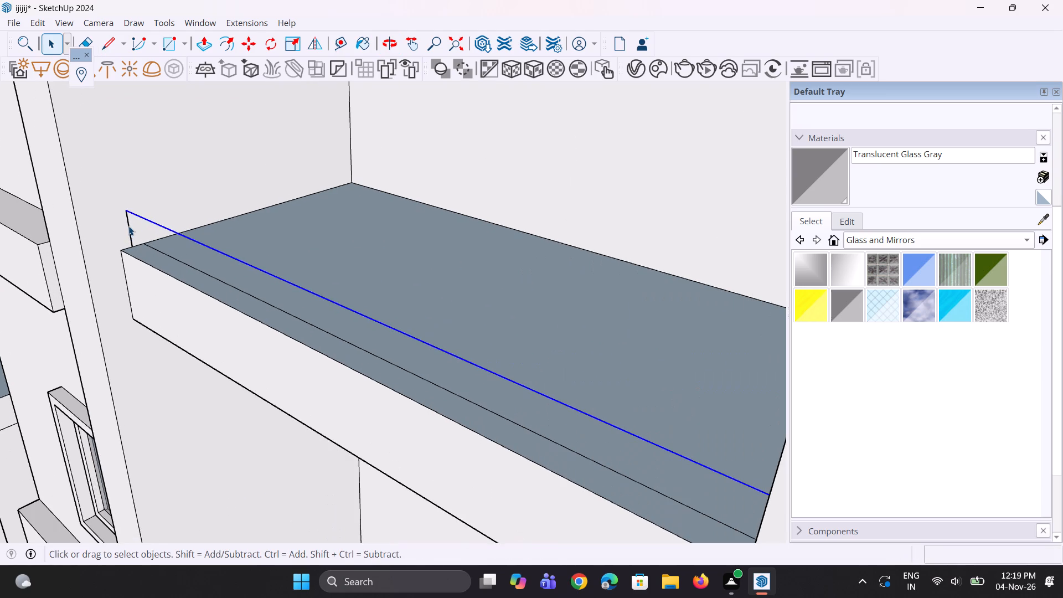
key(m)
scroll(135, 198, up, 3)
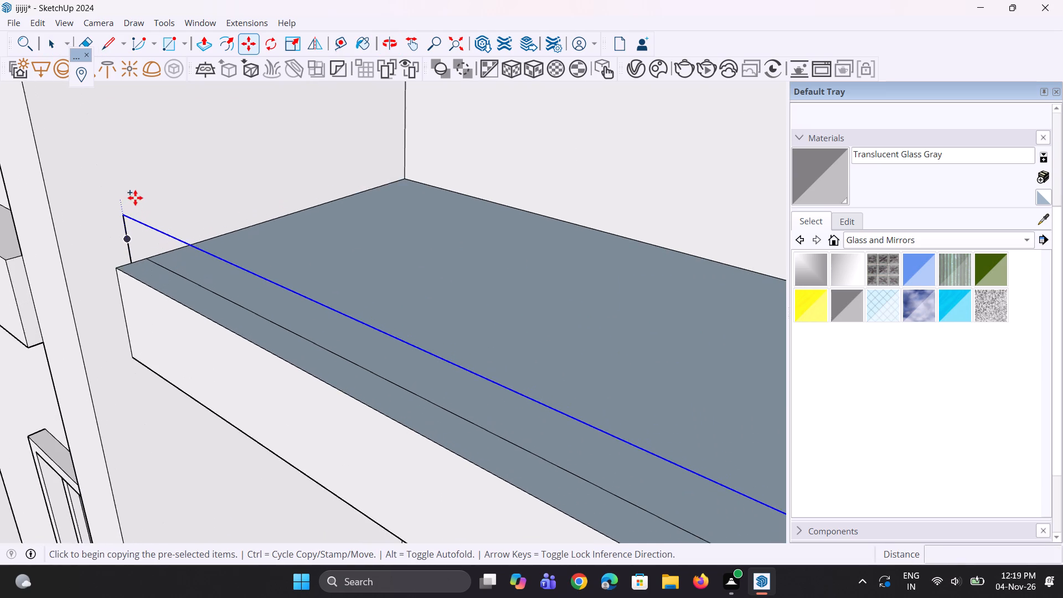
scroll(132, 208, up, 3)
click(125, 219)
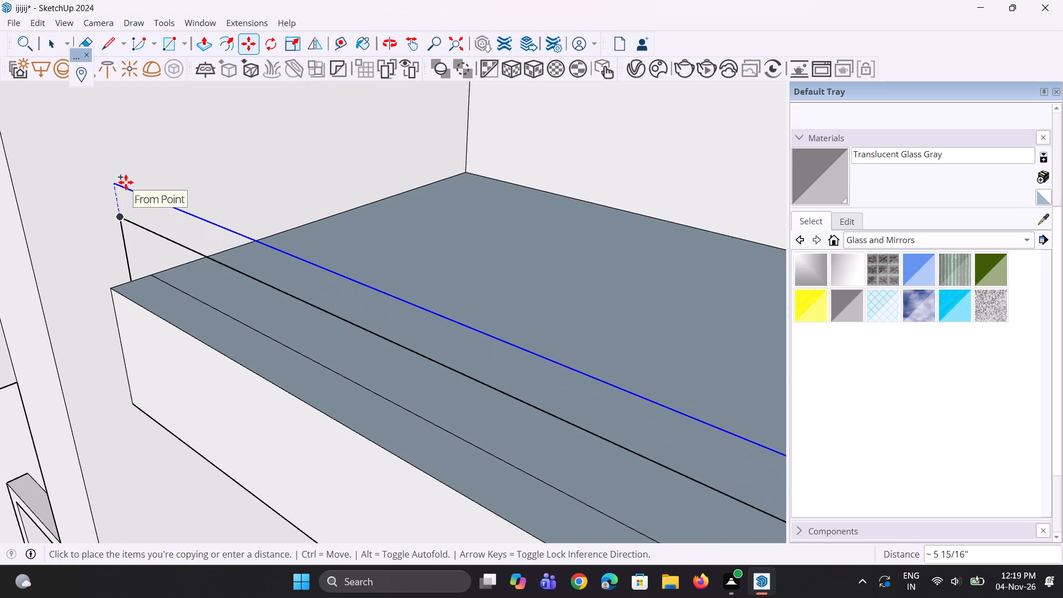
key(7)
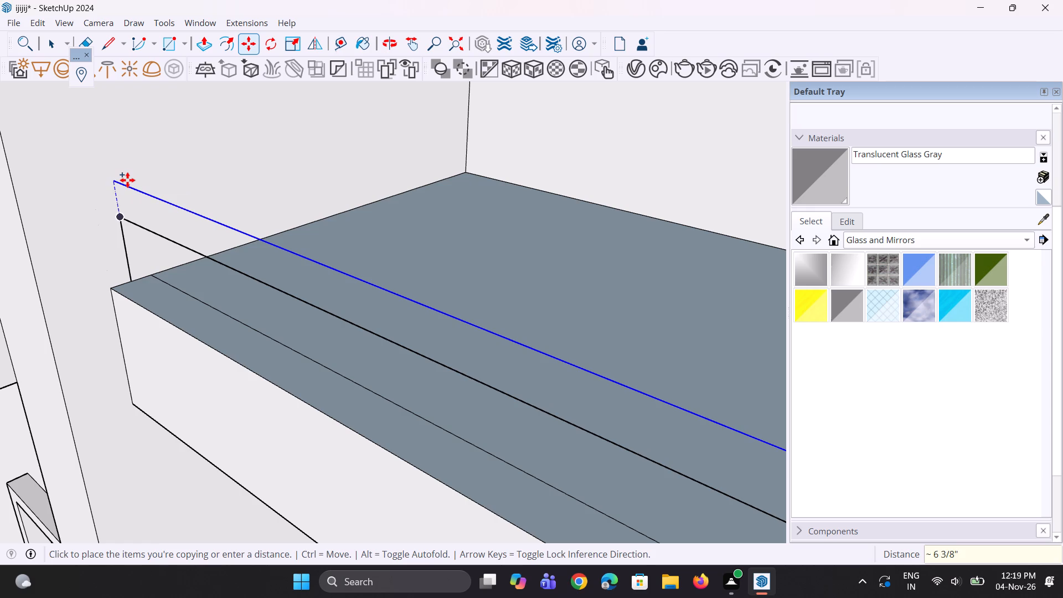
key(shift+quotedbl)
key(Return)
text(*4)
key(Return)
scroll(128, 183, down, 4)
scroll(281, 277, down, 5)
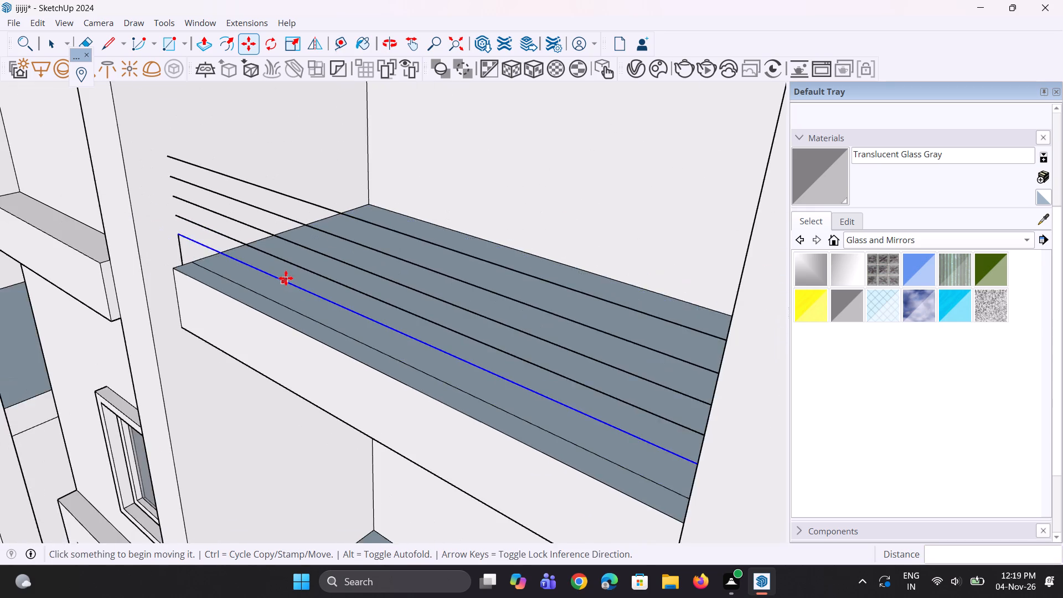
scroll(286, 278, down, 6)
middle_drag(285, 280, 297, 280)
scroll(297, 280, down, 5)
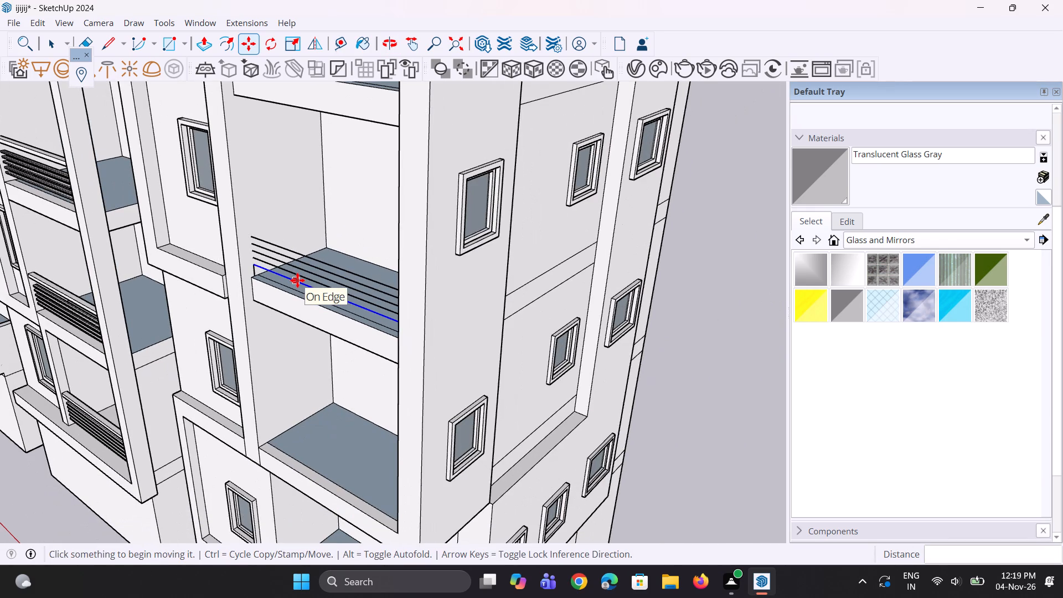
scroll(304, 280, down, 2)
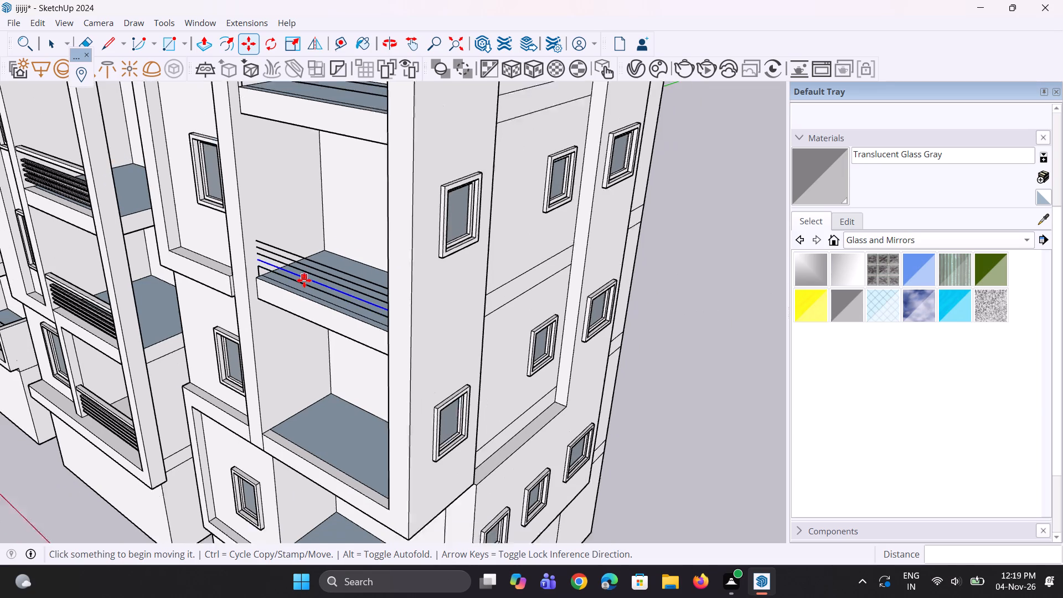
scroll(304, 280, down, 1)
scroll(297, 267, up, 3)
scroll(251, 250, up, 4)
key(space)
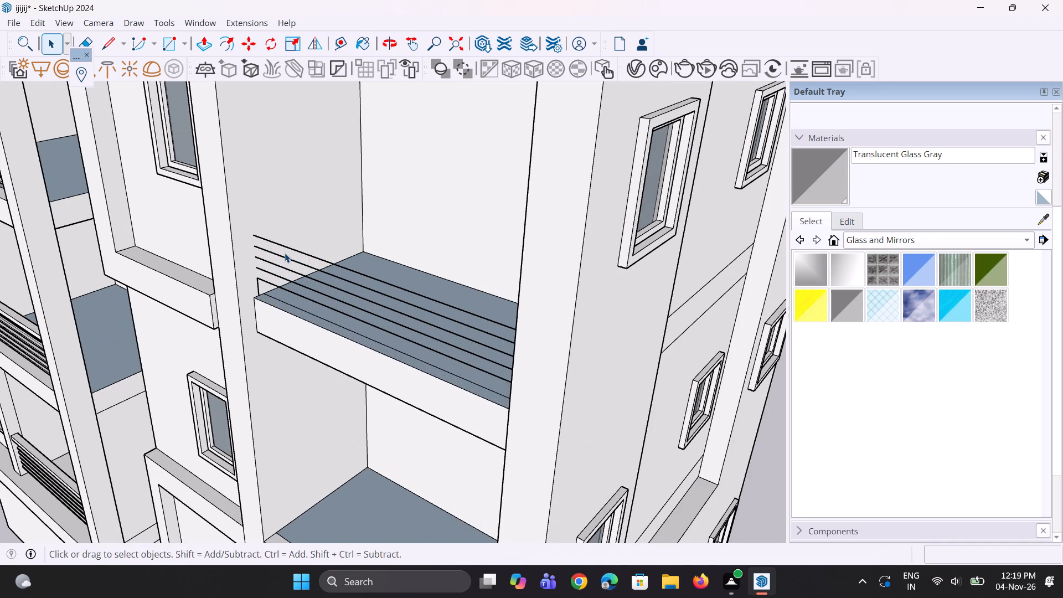
key(space)
key(space)
Copy the middle framed balcony's top rail line 1'3" upward as the handrail line.
scroll(285, 253, up, 2)
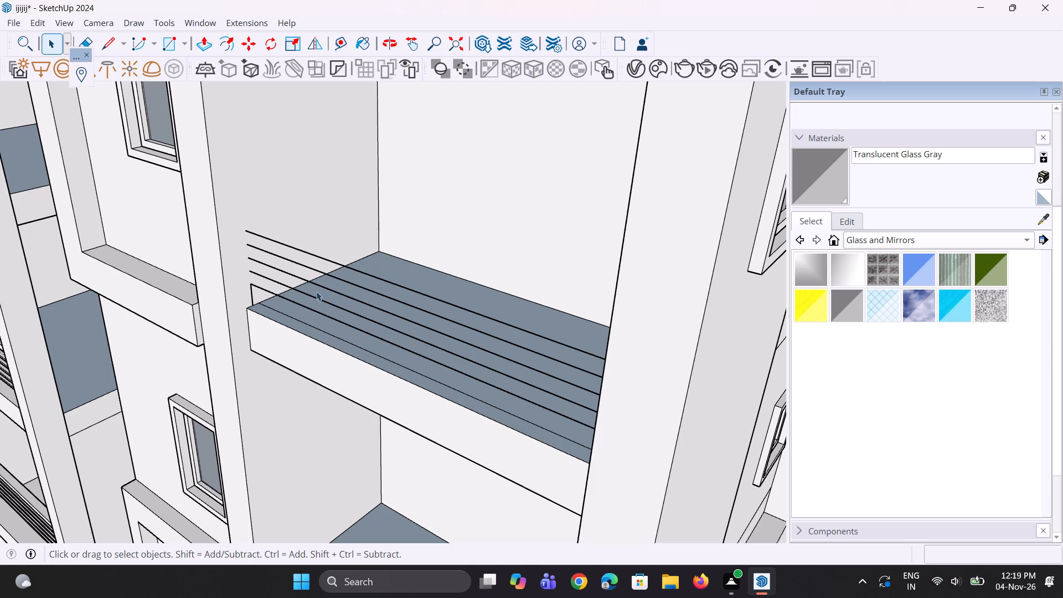
scroll(305, 249, up, 1)
click(298, 251)
middle_drag(246, 243, 261, 233)
key(m)
scroll(252, 205, up, 5)
click(246, 234)
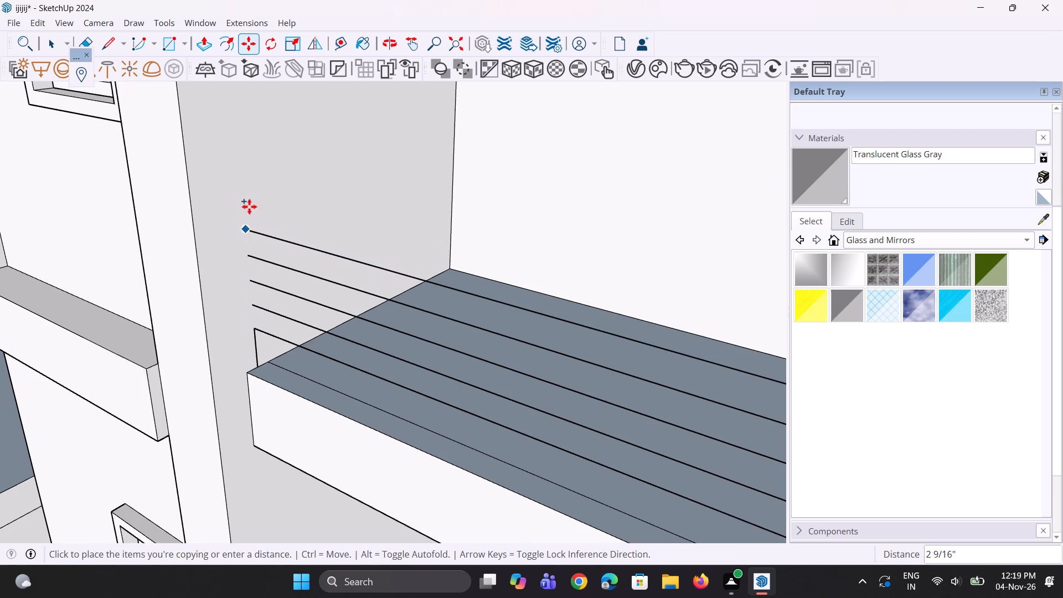
text(1'3")
key(Return)
scroll(246, 254, down, 10)
middle_drag(312, 364, 330, 290)
scroll(309, 237, down, 11)
key(space)
key(space)
key(space)
key(space)
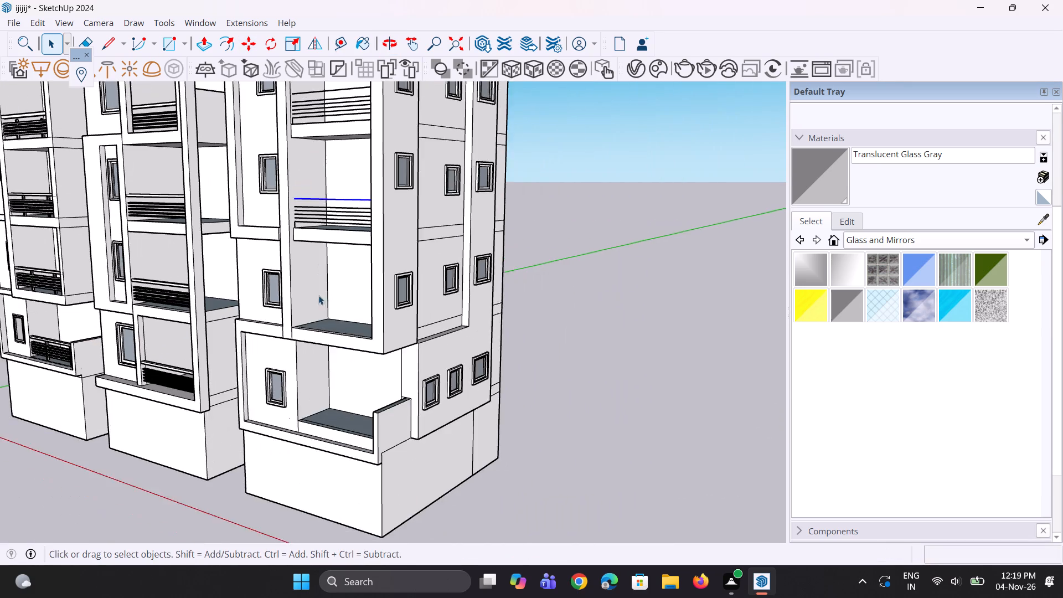
Draw a 1' vertical line up the side wall of the lowest framed balcony, starting midway across its front ledge.
scroll(318, 334, up, 4)
middle_drag(306, 352, 292, 377)
scroll(278, 342, up, 4)
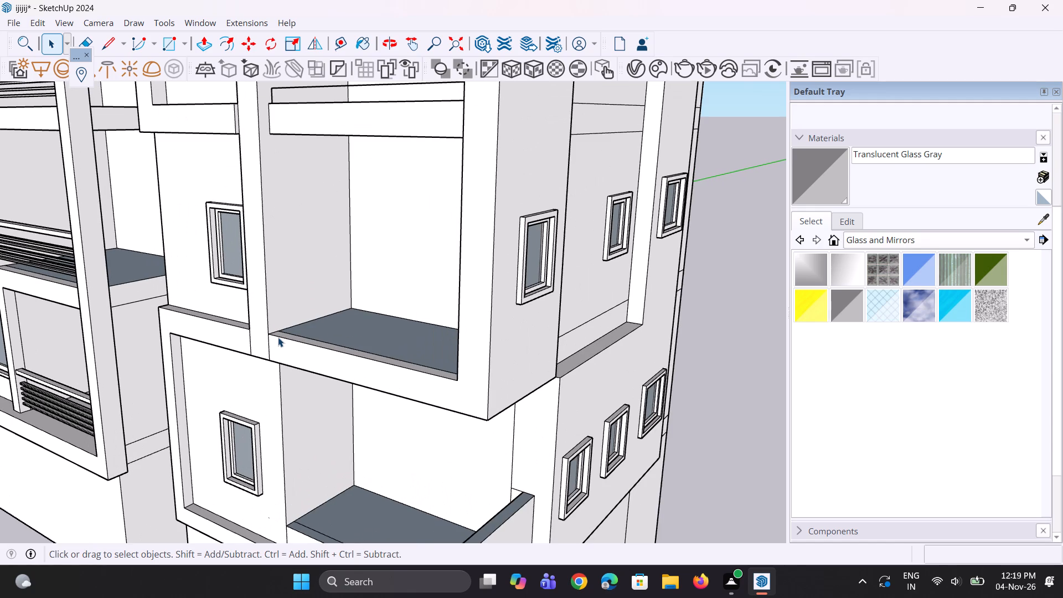
key(l)
scroll(277, 332, up, 1)
middle_drag(277, 332, 266, 364)
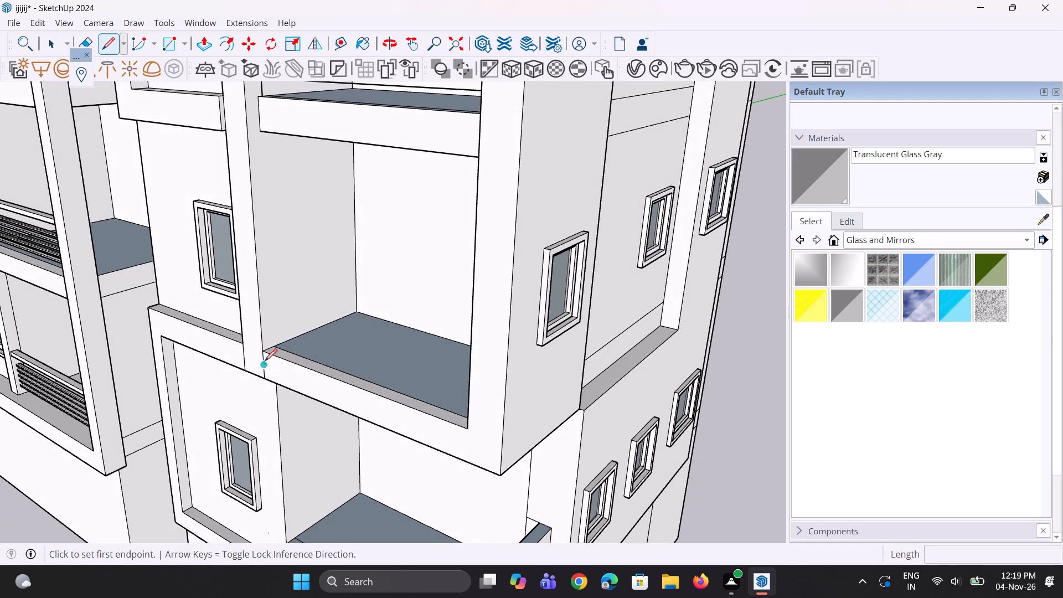
scroll(259, 343, up, 2)
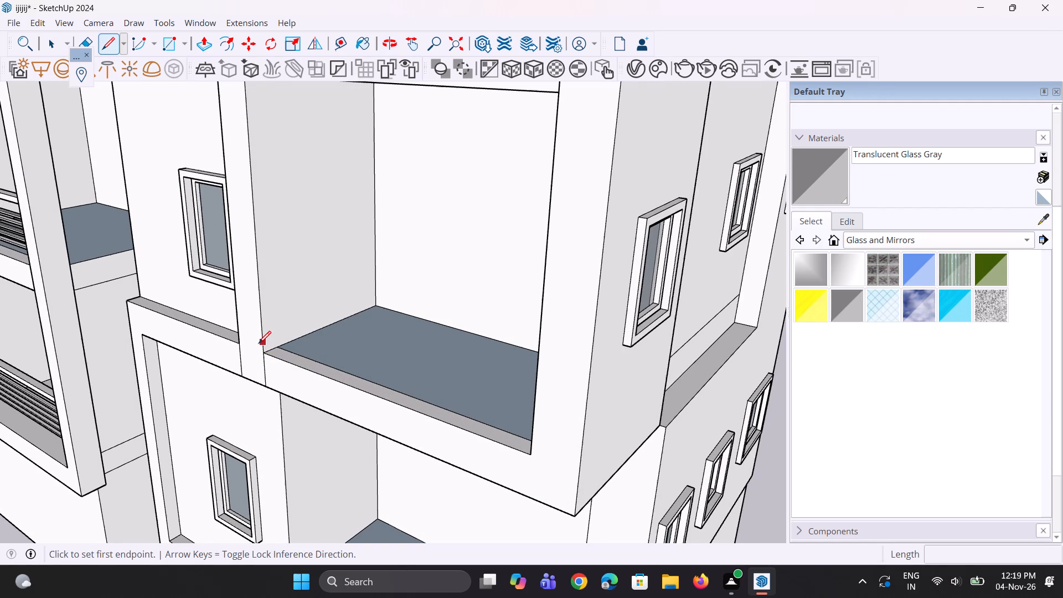
scroll(211, 319, up, 2)
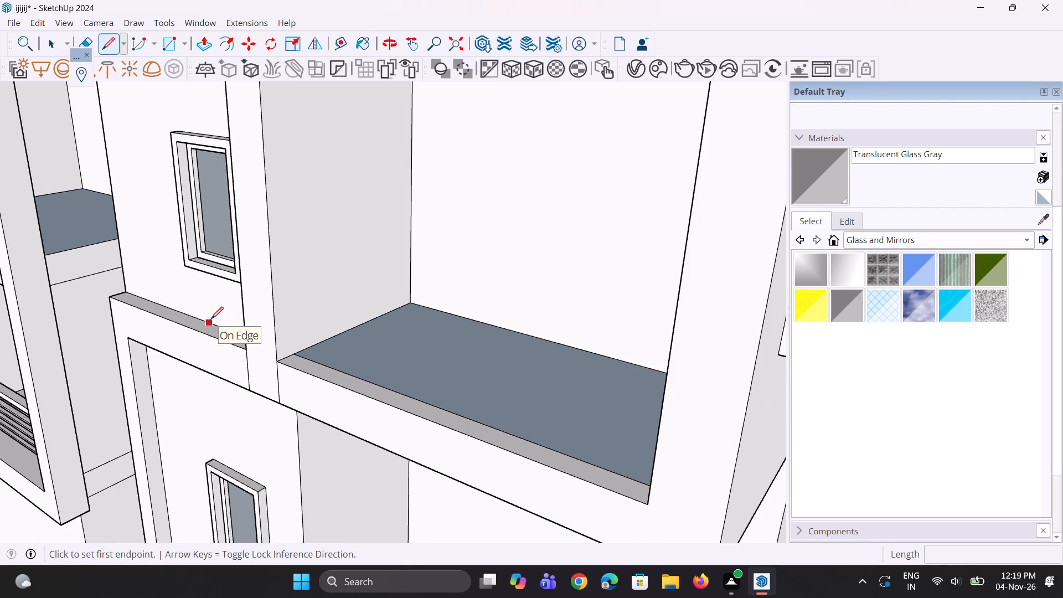
middle_drag(316, 357, 295, 413)
scroll(288, 403, up, 6)
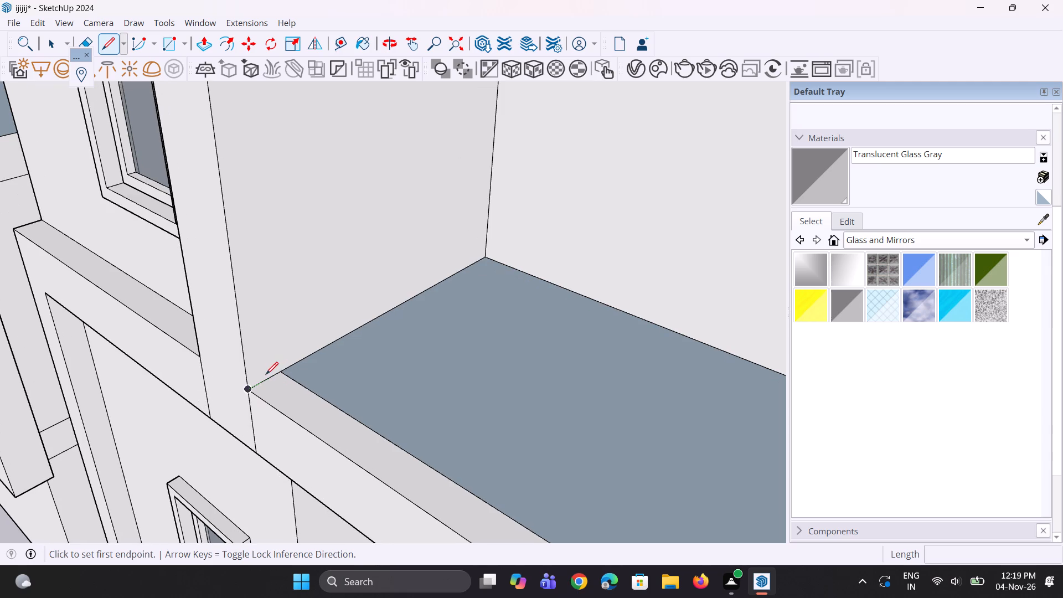
click(266, 380)
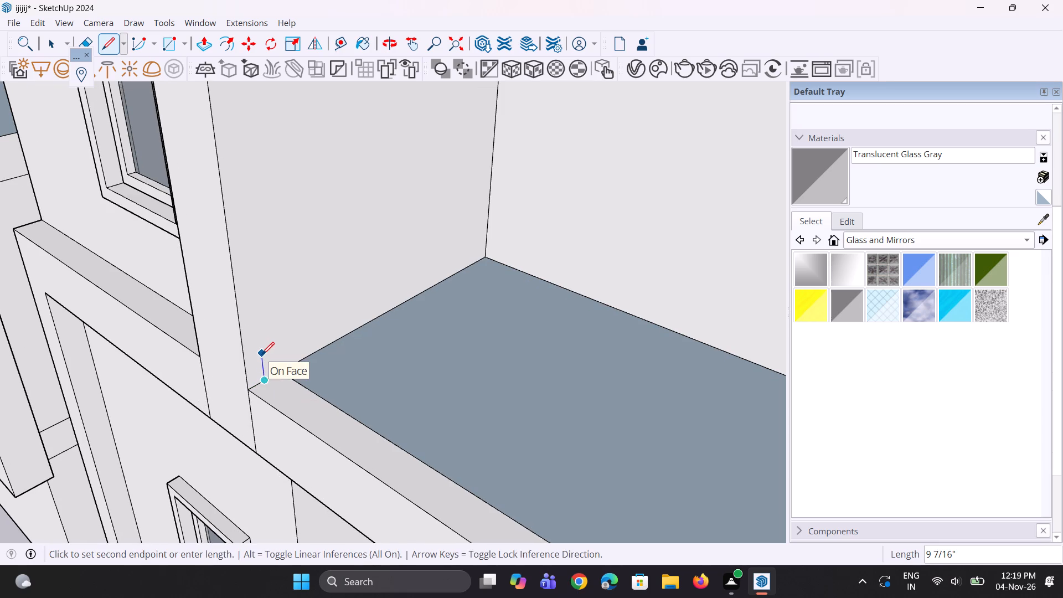
text(1')
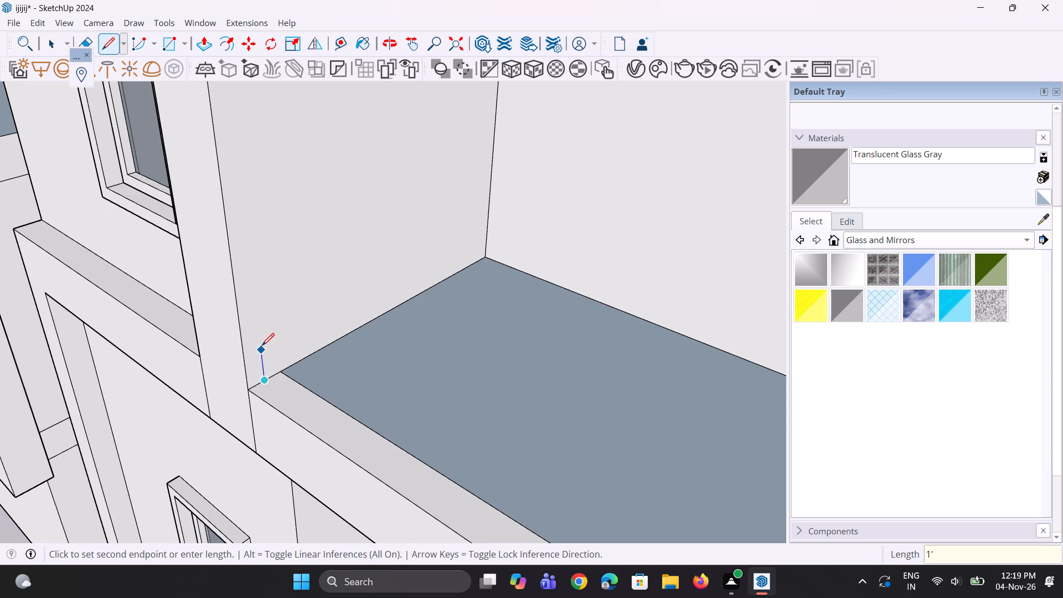
key(Return)
Draw a horizontal rail line about 16' long from the vertical line's top across the lowest framed balcony to its opposite wall.
middle_drag(368, 397, 503, 412)
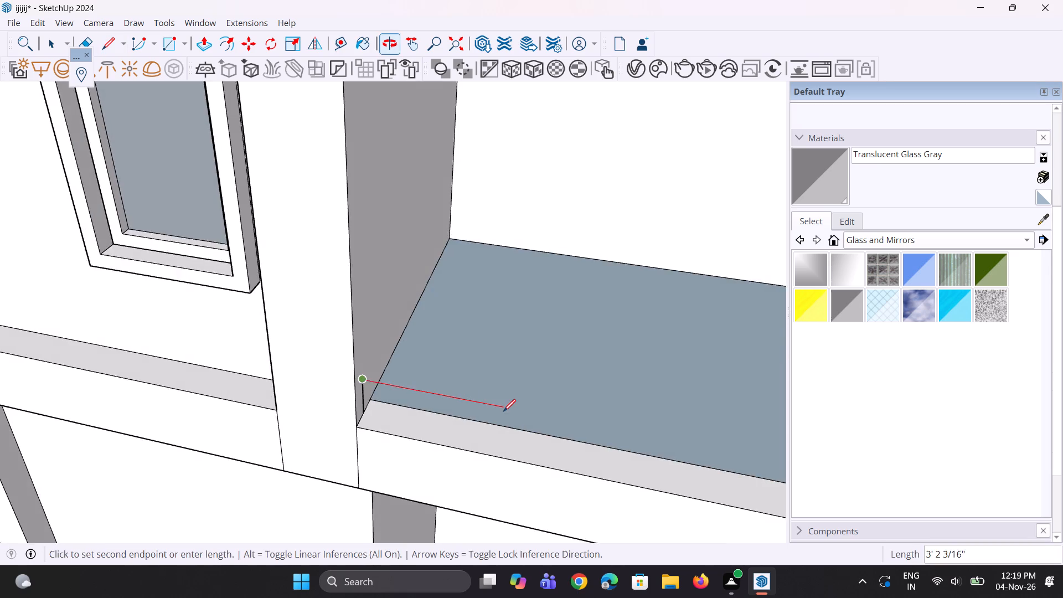
scroll(503, 410, down, 15)
scroll(676, 432, up, 3)
middle_drag(596, 441, 611, 448)
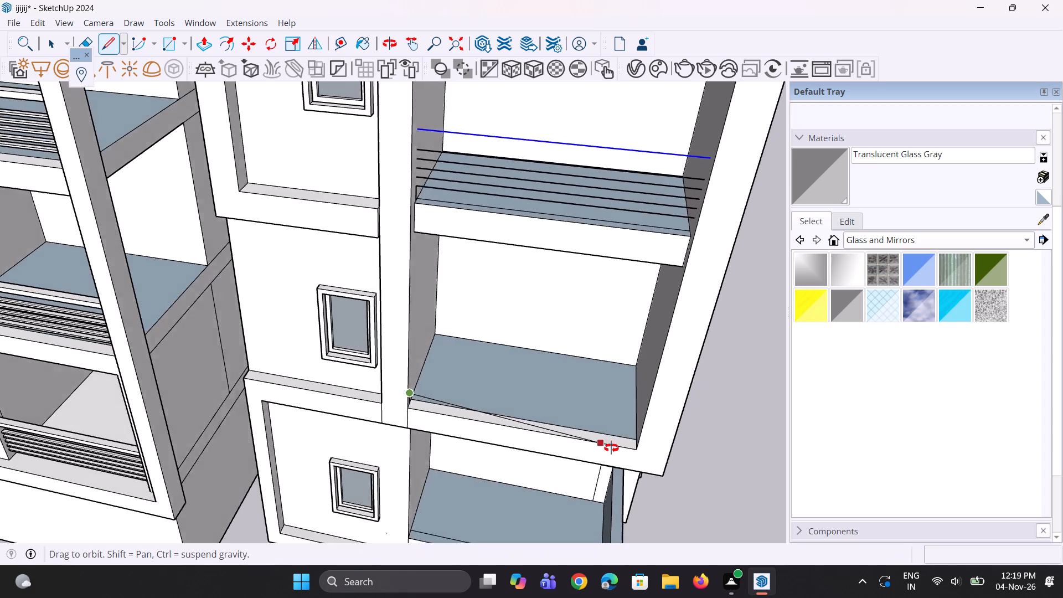
middle_drag(611, 448, 664, 439)
scroll(672, 410, up, 7)
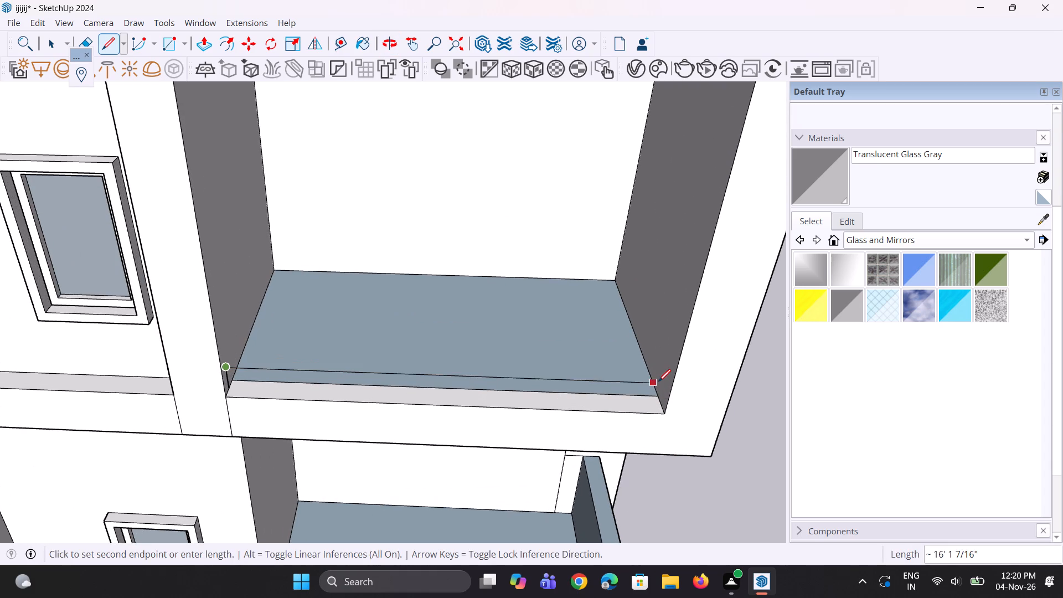
click(664, 383)
key(space)
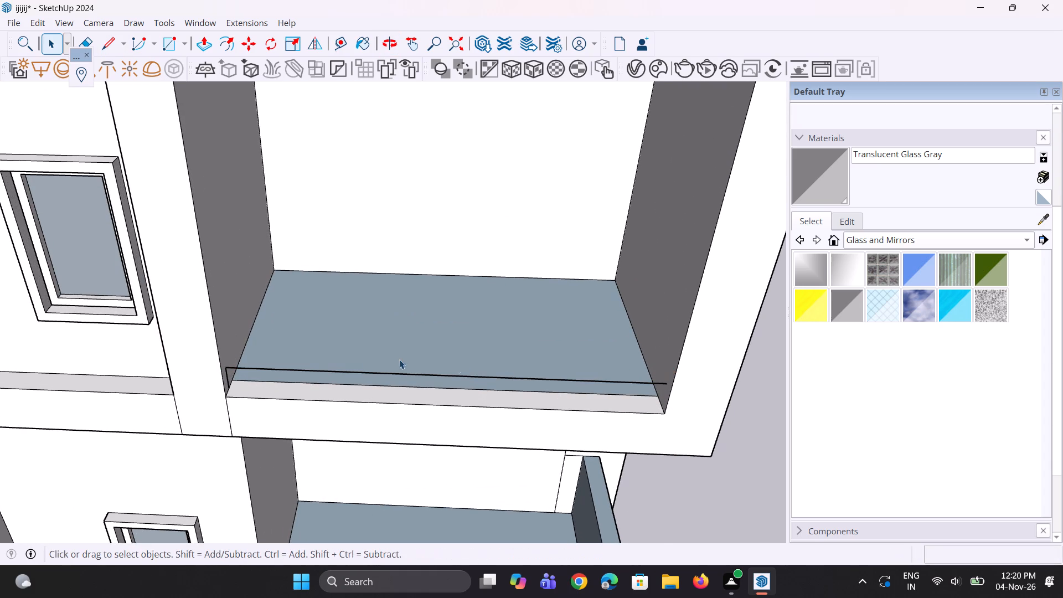
key(space)
Copy the lowest framed balcony's rail line upward at 7" spacing as an array of four copies.
scroll(315, 378, up, 2)
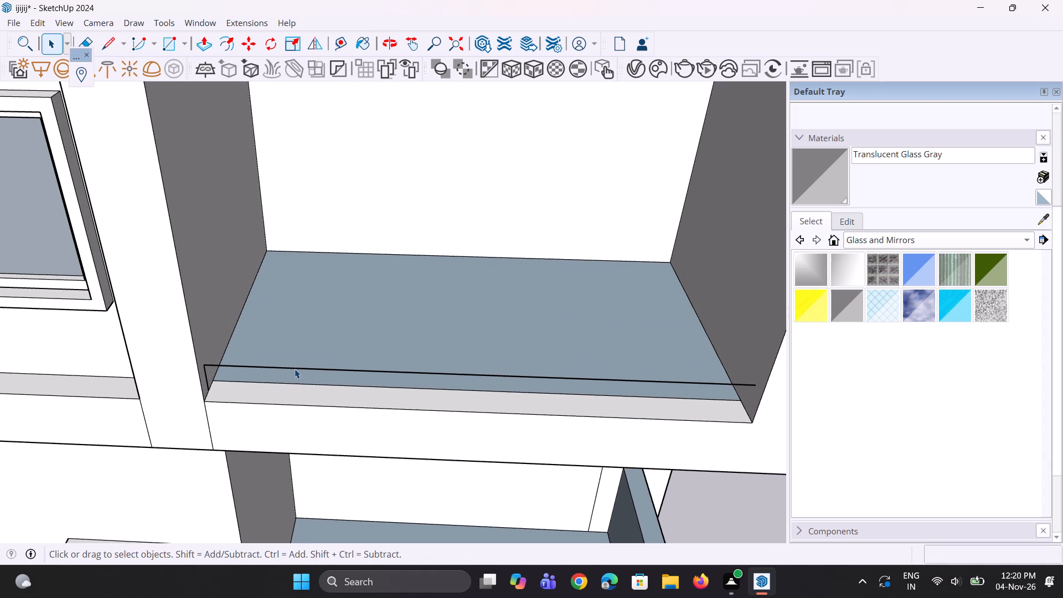
click(295, 369)
middle_drag(264, 359, 254, 364)
scroll(302, 353, down, 4)
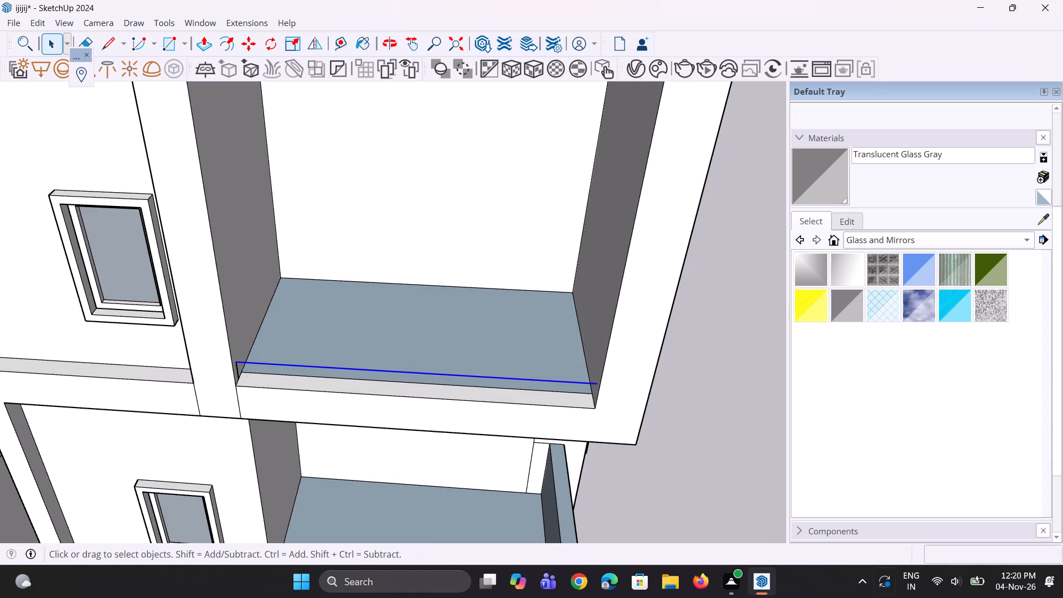
middle_drag(348, 300, 185, 324)
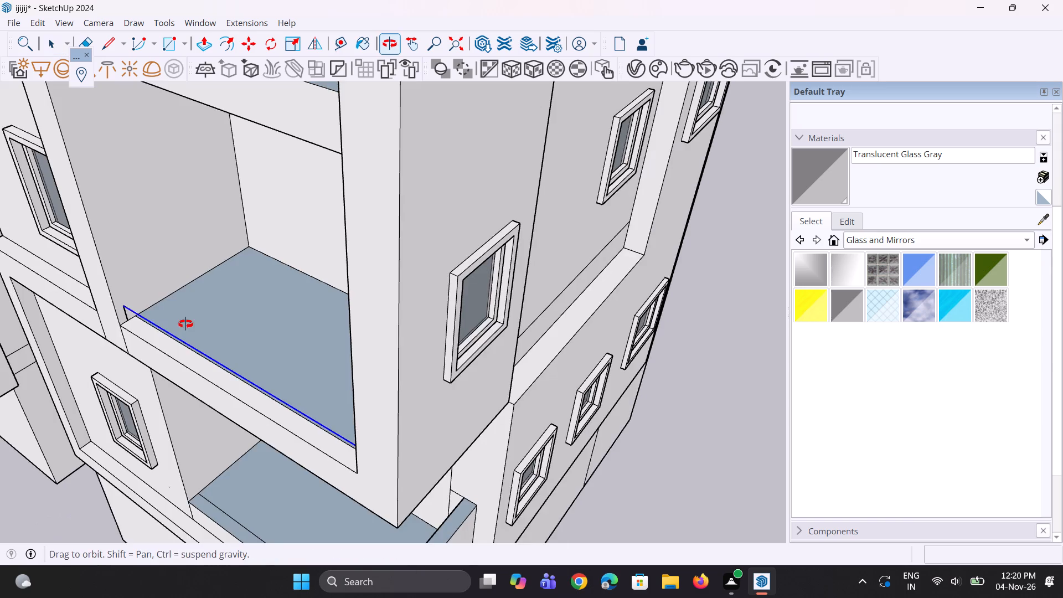
middle_drag(185, 324, 187, 323)
scroll(44, 313, up, 4)
scroll(102, 292, up, 3)
key(m)
scroll(195, 281, up, 3)
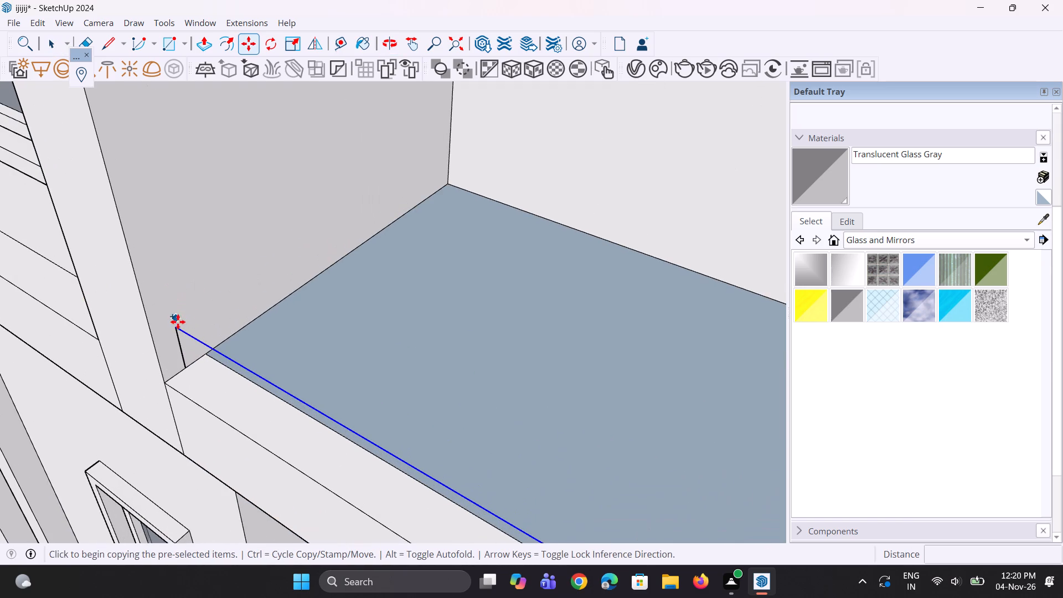
click(178, 329)
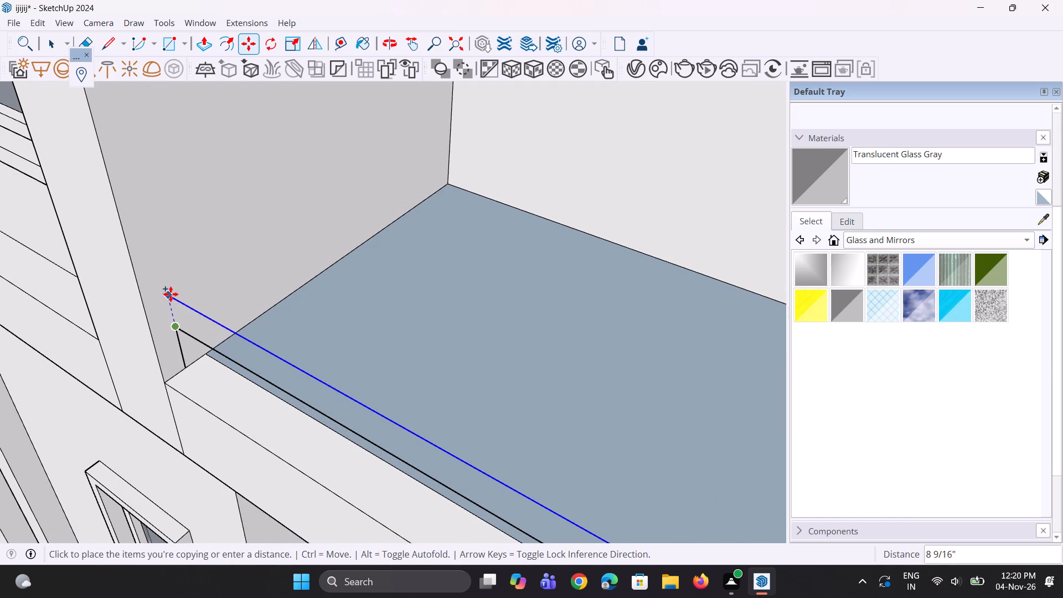
text(7")
key(Return)
key(asterisk)
key(4)
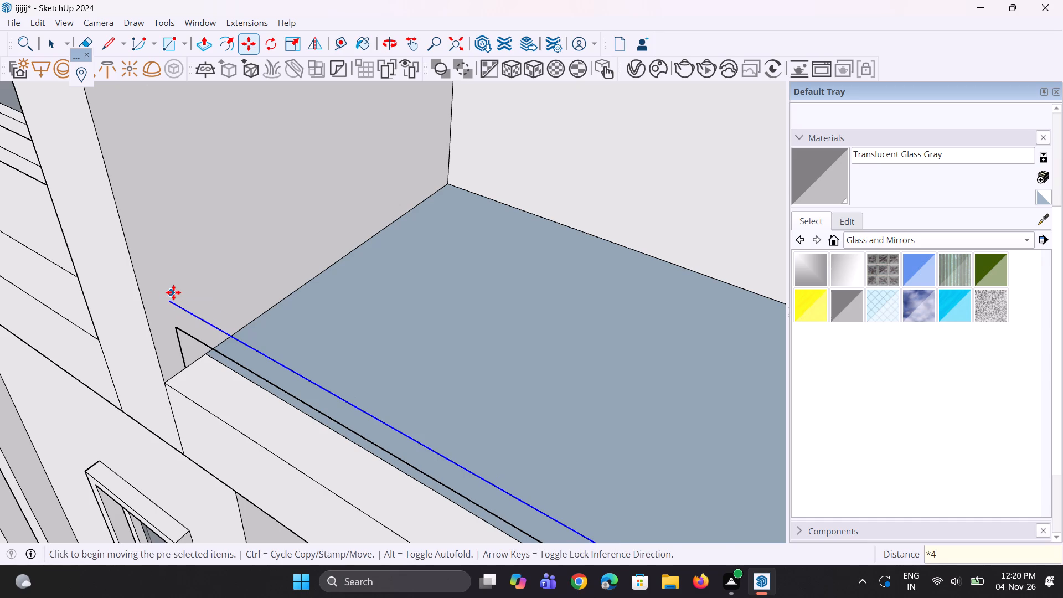
key(Return)
Copy the lowest framed balcony's top rail line 1'3" upward as the handrail line.
scroll(227, 378, down, 12)
middle_drag(286, 355, 326, 324)
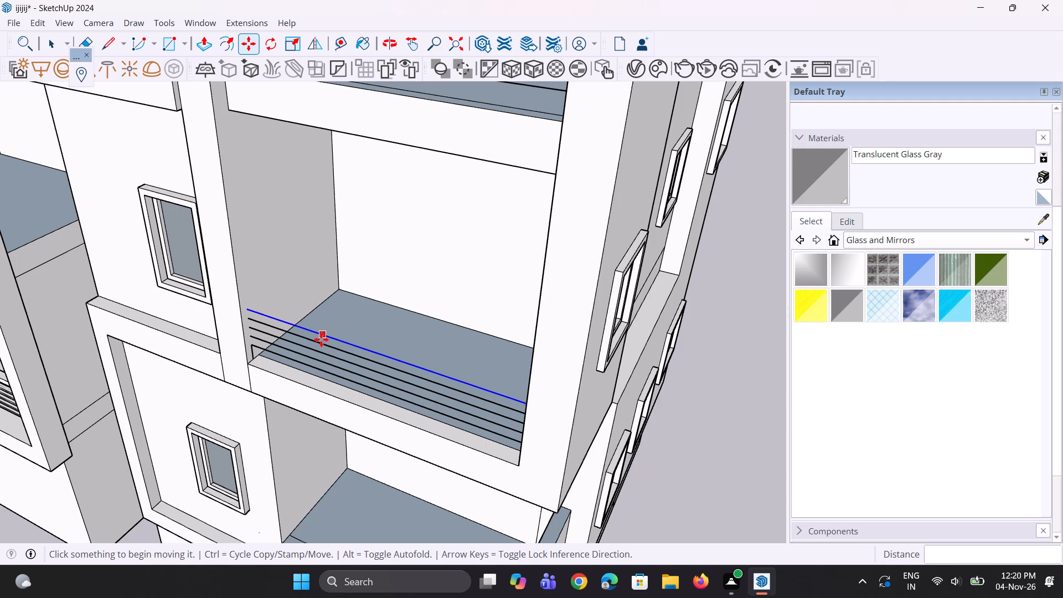
scroll(321, 339, down, 4)
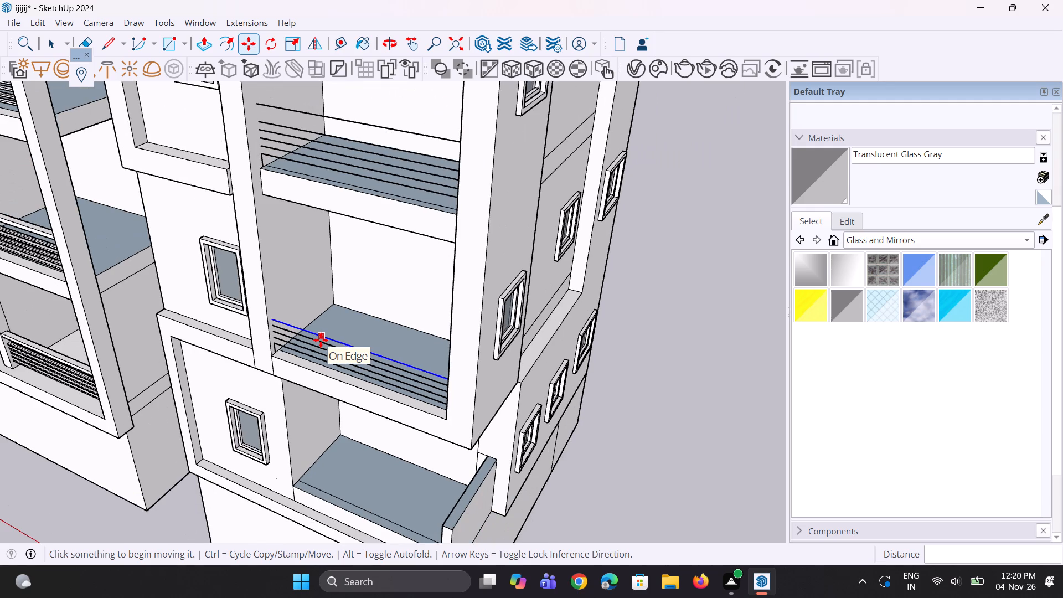
key(m)
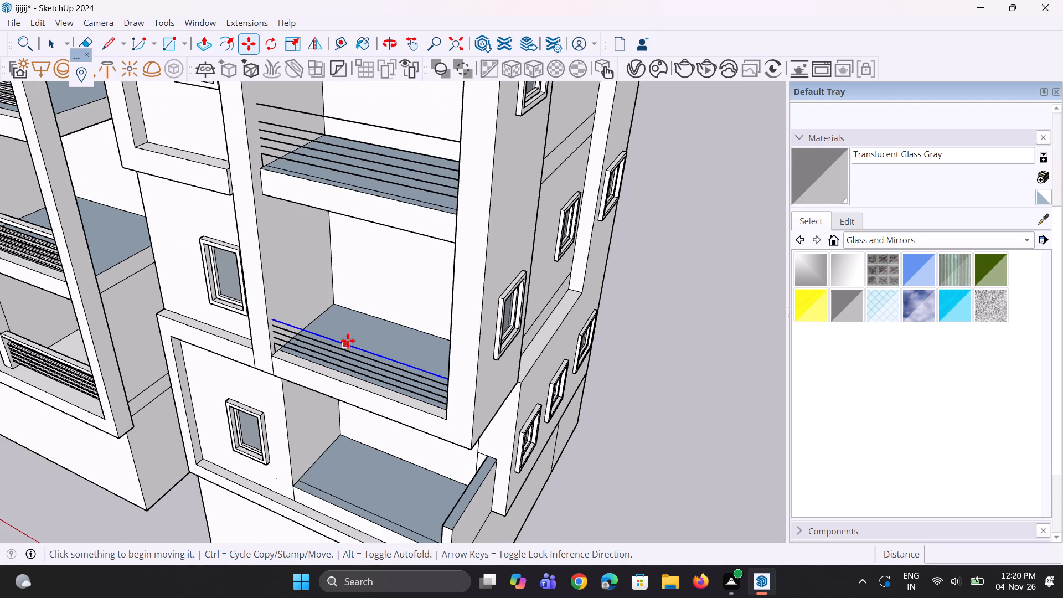
scroll(250, 323, up, 6)
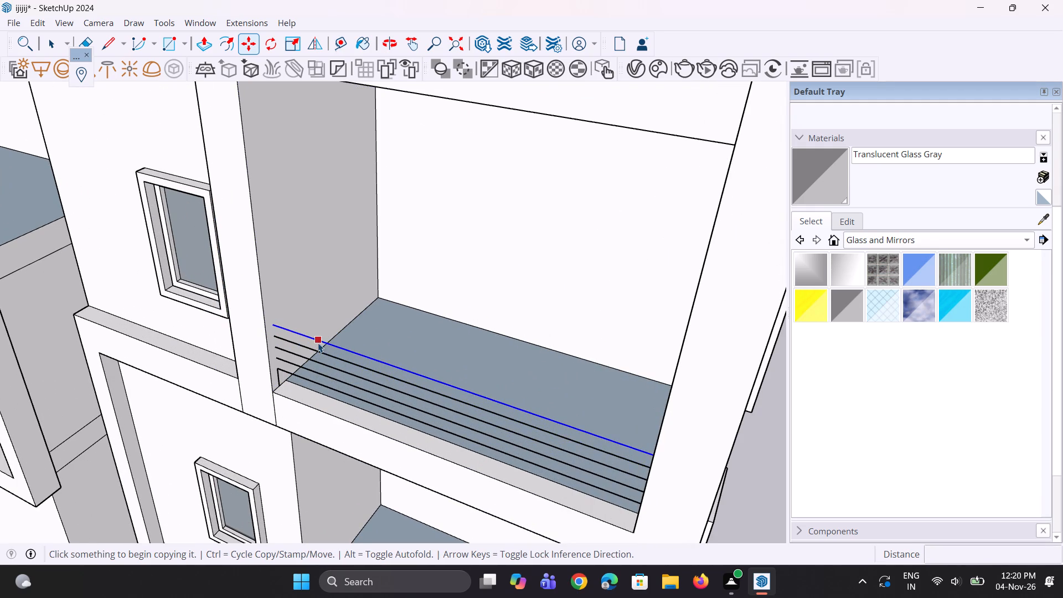
key(space)
click(326, 343)
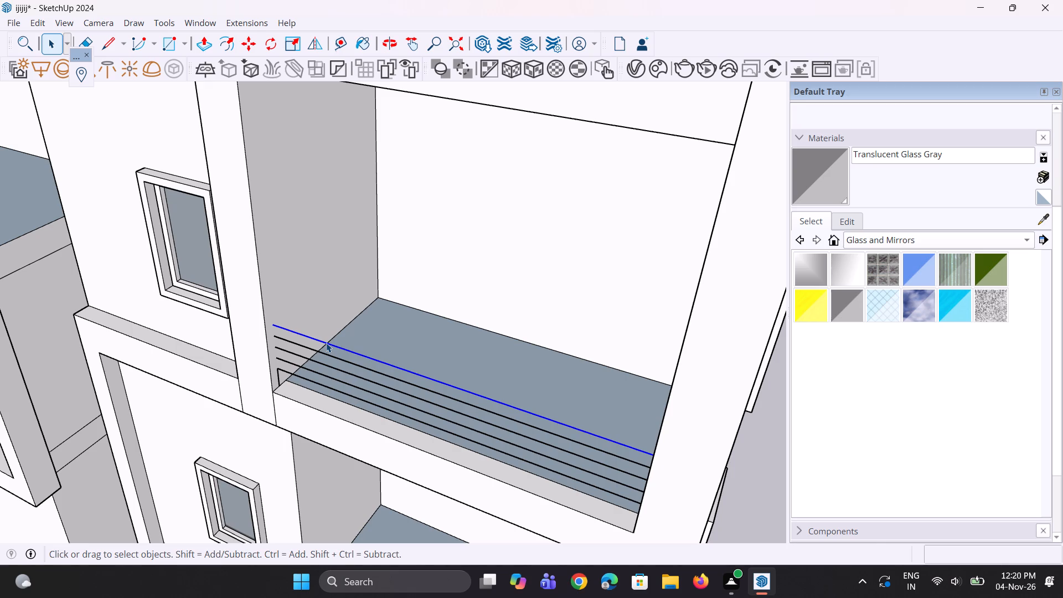
key(m)
scroll(292, 323, up, 4)
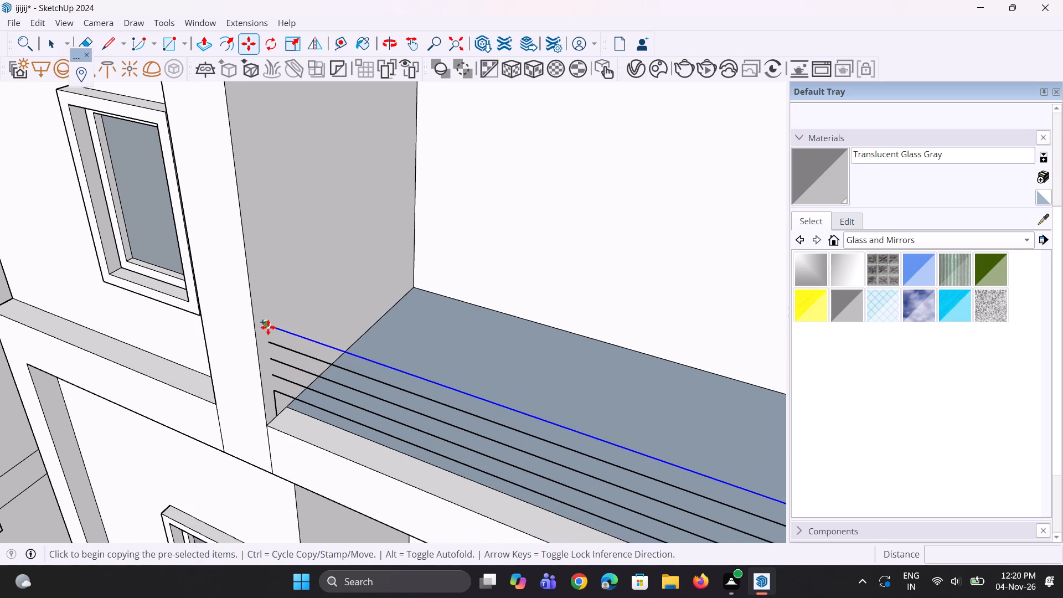
click(268, 327)
text(1')
text(3")
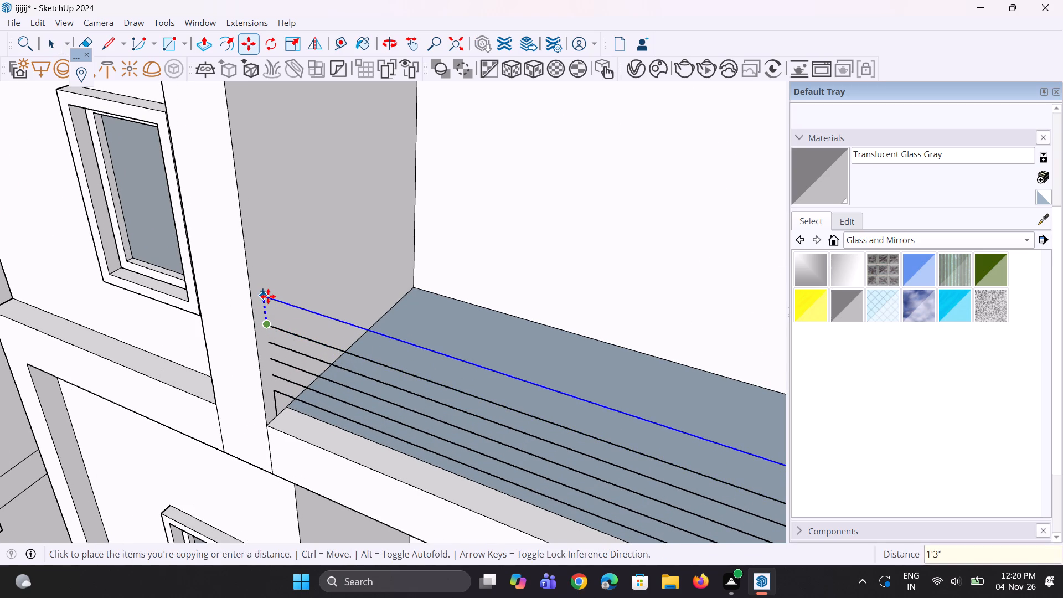
key(Return)
scroll(268, 295, down, 13)
scroll(332, 258, down, 2)
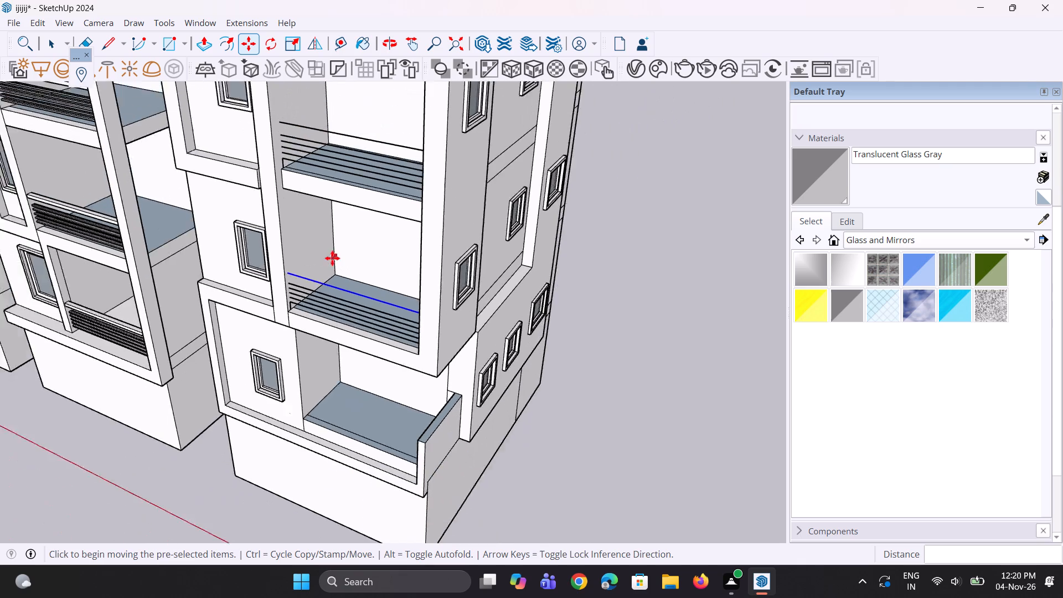
scroll(332, 258, down, 2)
key(space)
scroll(333, 257, down, 4)
key(space)
Draw a 1' vertical line up the side wall of the bottom balcony below the framed ones, starting midway across its front ledge.
scroll(338, 372, up, 12)
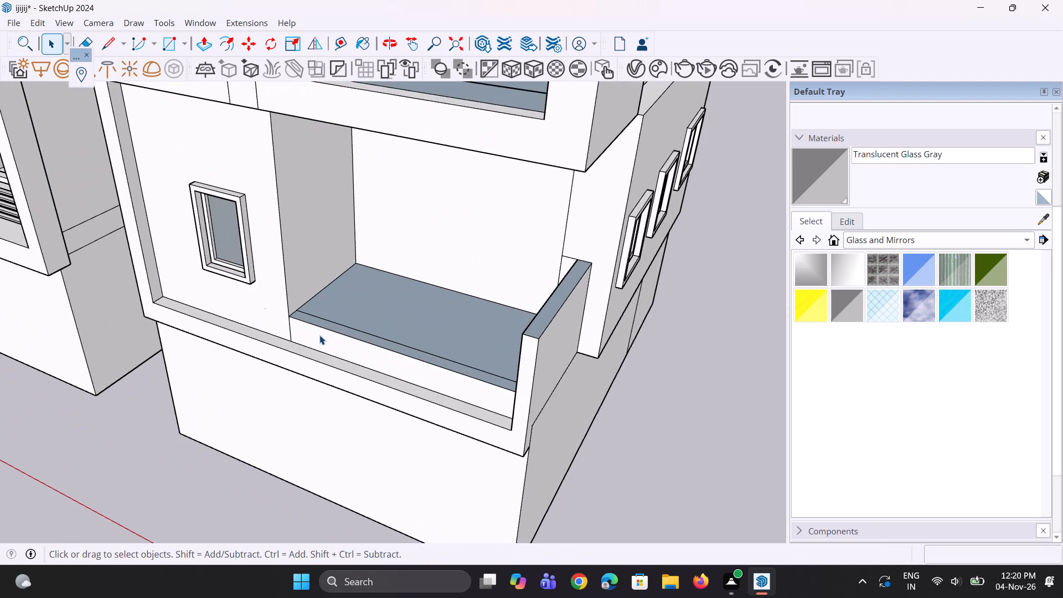
scroll(319, 335, up, 2)
key(l)
scroll(314, 334, up, 5)
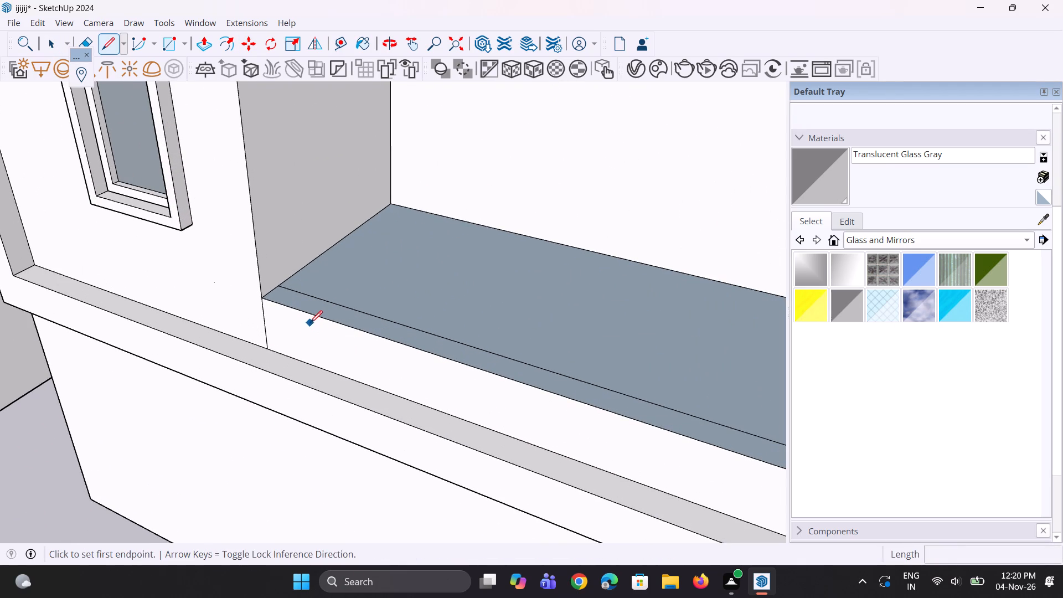
middle_drag(306, 319, 306, 331)
scroll(270, 305, up, 5)
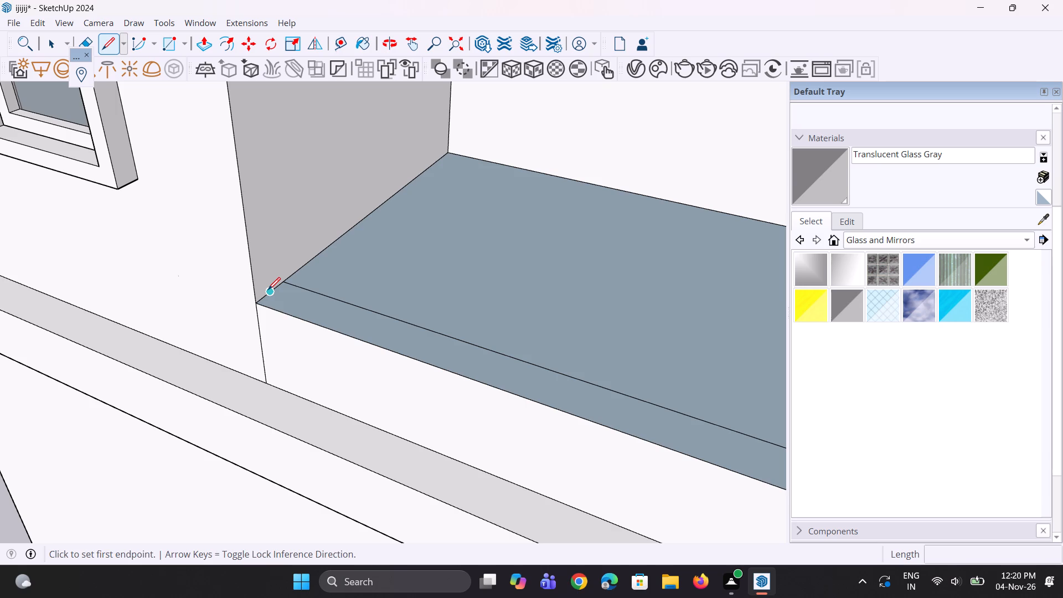
click(268, 290)
text(1')
key(Return)
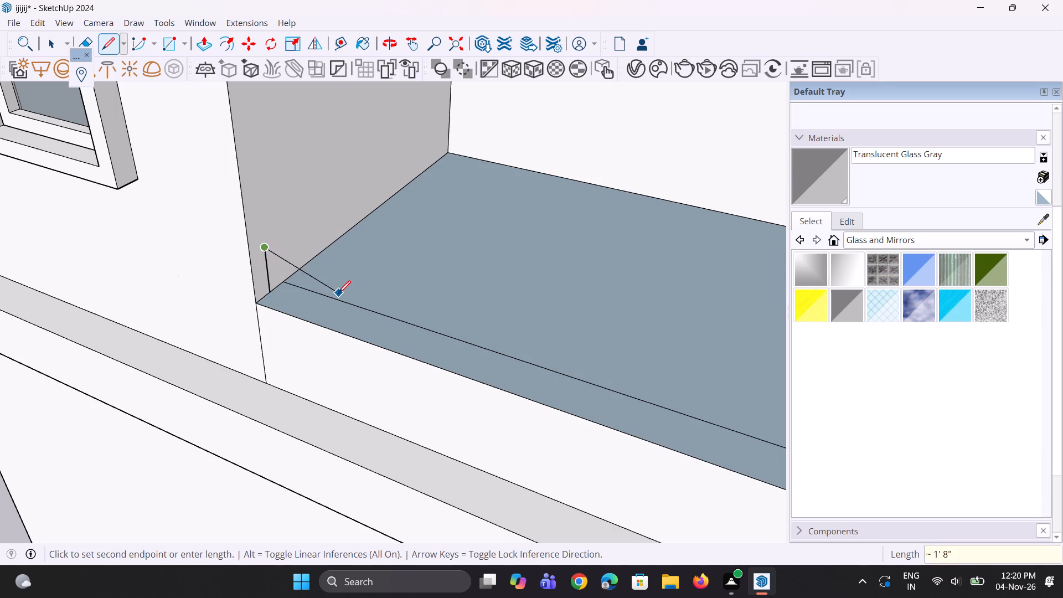
Draw a horizontal rail line about 16'2" long from the vertical line's top across the bottom balcony to its opposite side wall.
scroll(338, 293, down, 11)
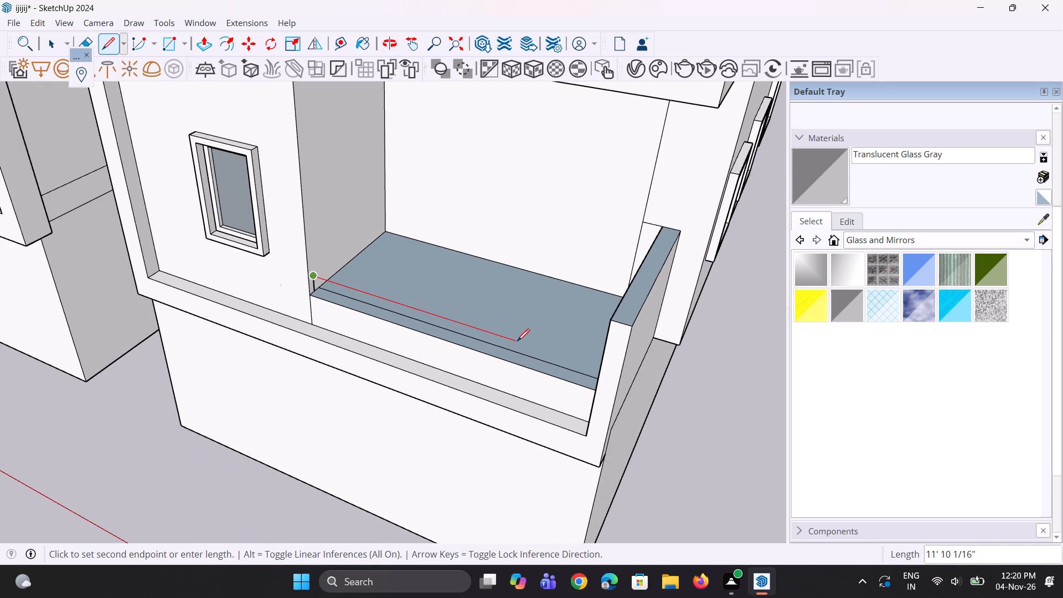
middle_drag(534, 342, 635, 343)
scroll(639, 326, up, 2)
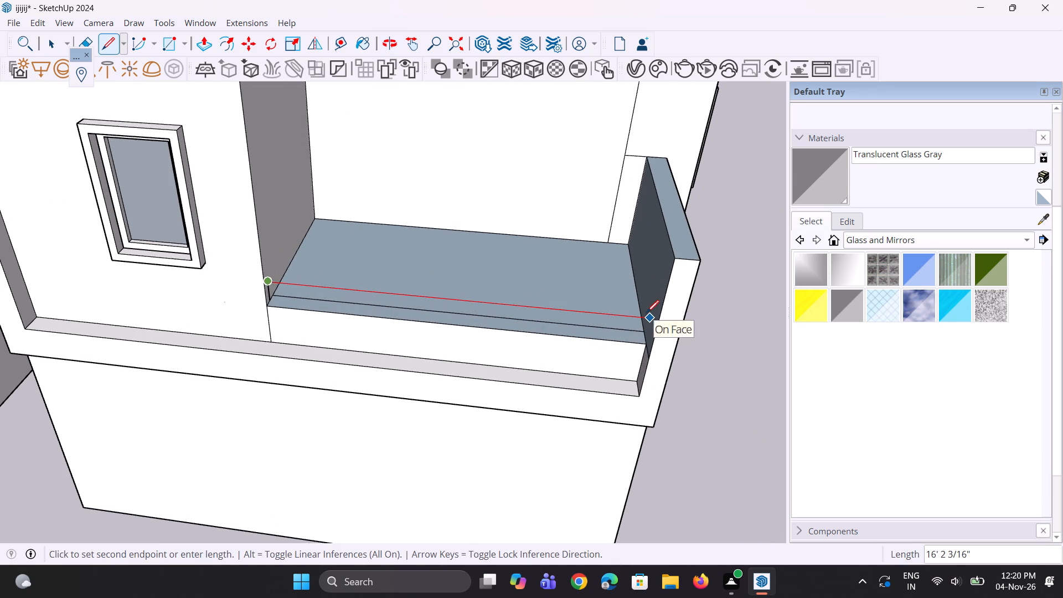
click(647, 315)
key(space)
key(space)
Copy the bottom balcony's rail line upward at 7" spacing as an array of four copies.
middle_drag(622, 328, 617, 330)
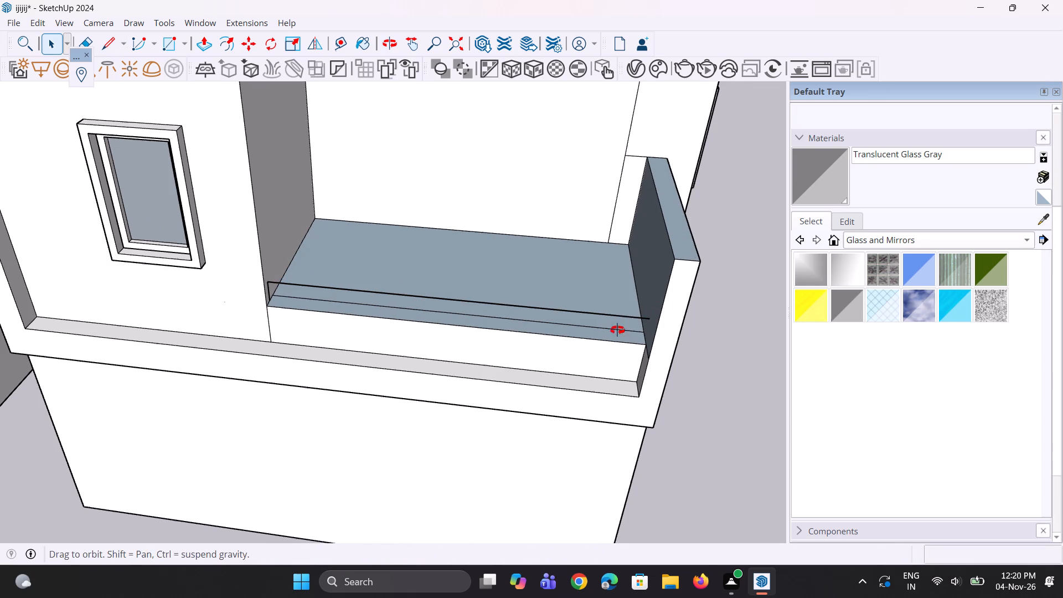
middle_drag(617, 330, 586, 339)
scroll(603, 341, down, 7)
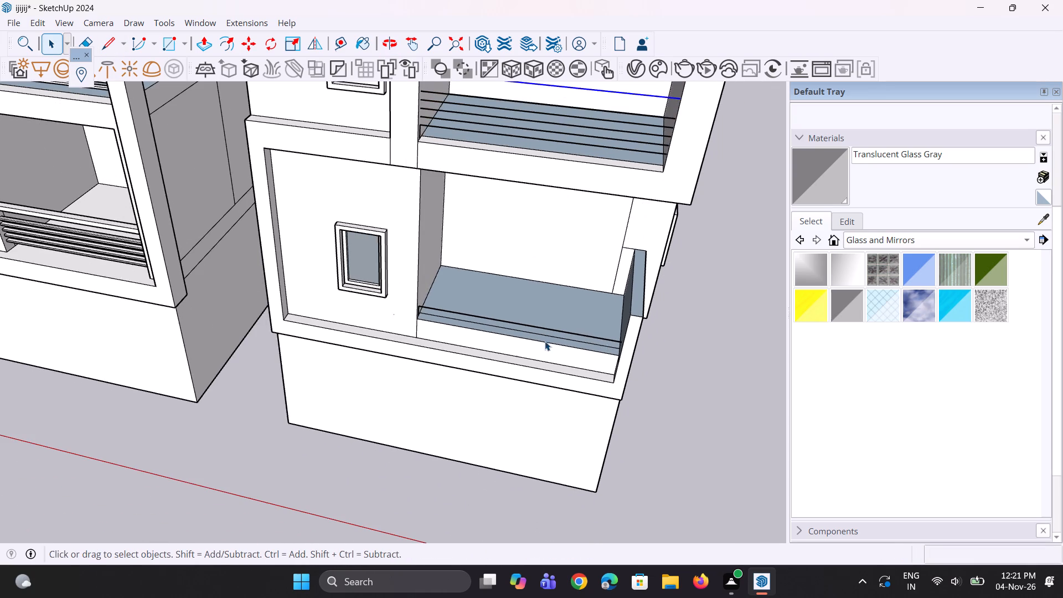
middle_drag(539, 341, 464, 343)
scroll(244, 269, up, 2)
scroll(510, 322, up, 3)
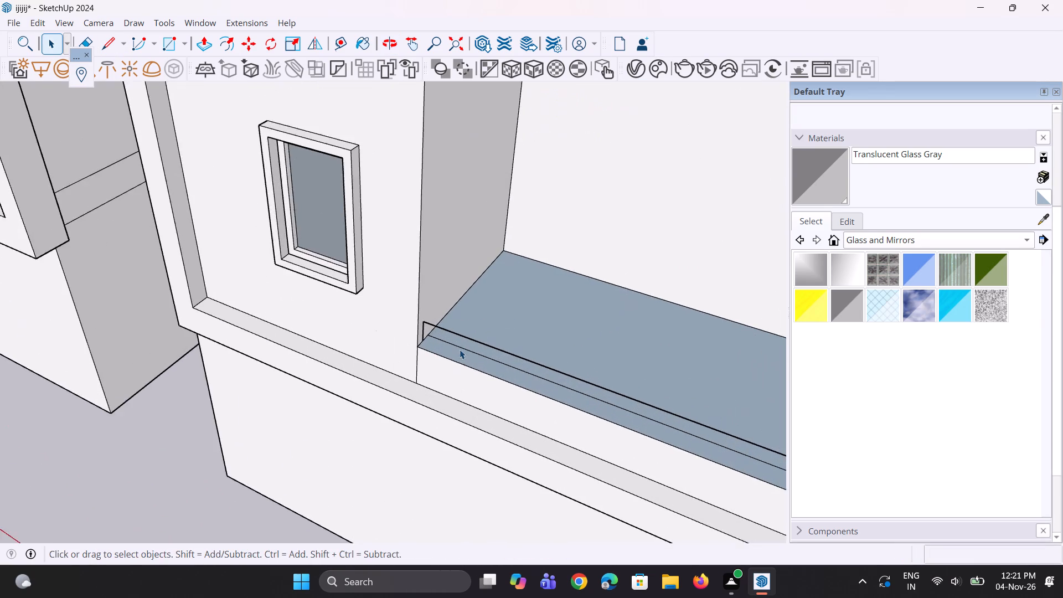
scroll(460, 349, up, 6)
click(457, 320)
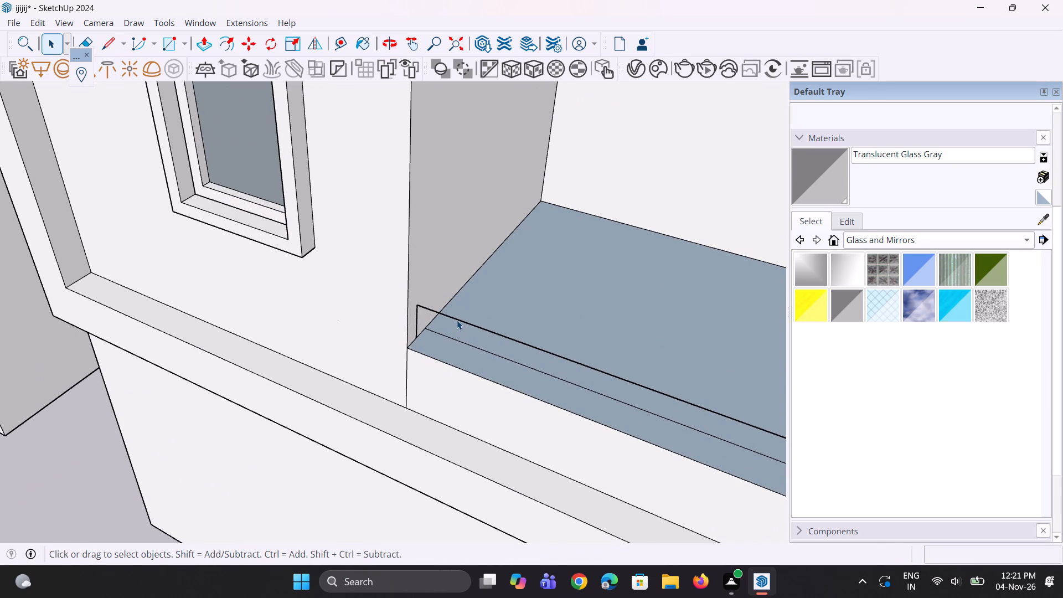
key(m)
scroll(432, 316, up, 2)
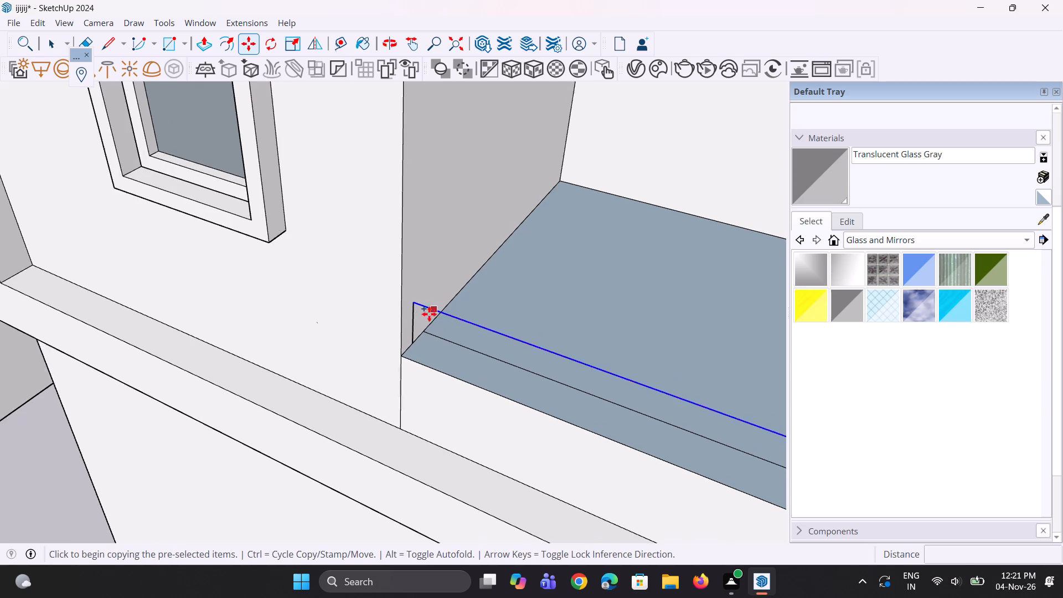
scroll(423, 312, up, 3)
click(411, 297)
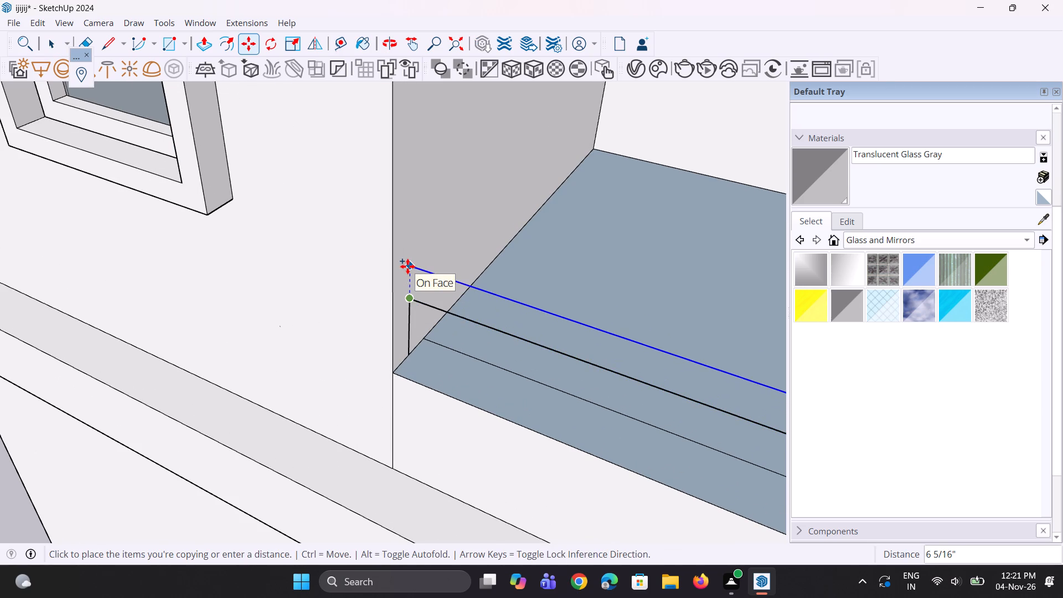
key(7)
key(shift+quotedbl)
key(Return)
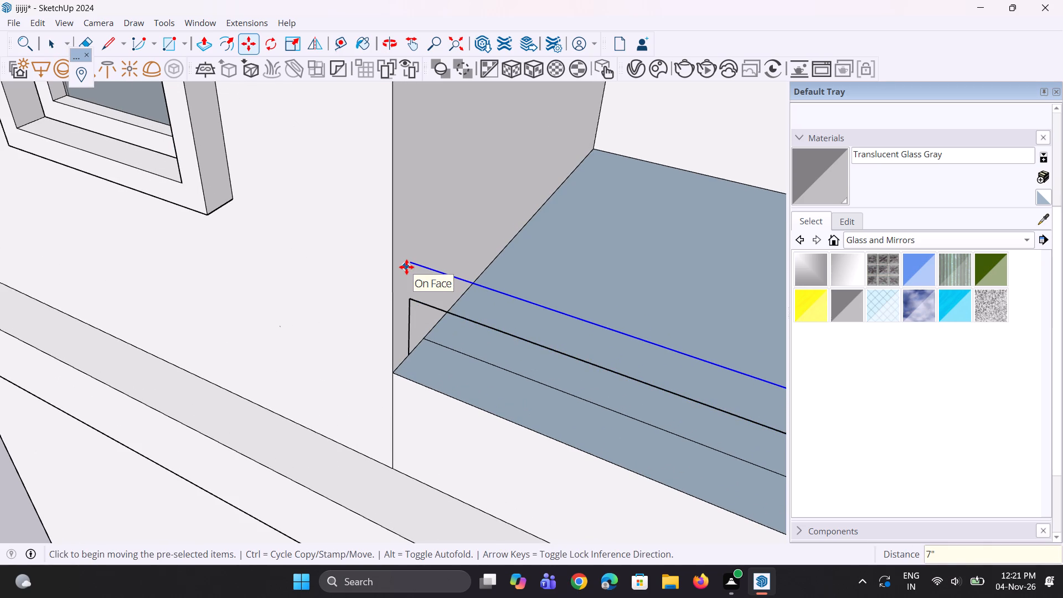
key(asterisk)
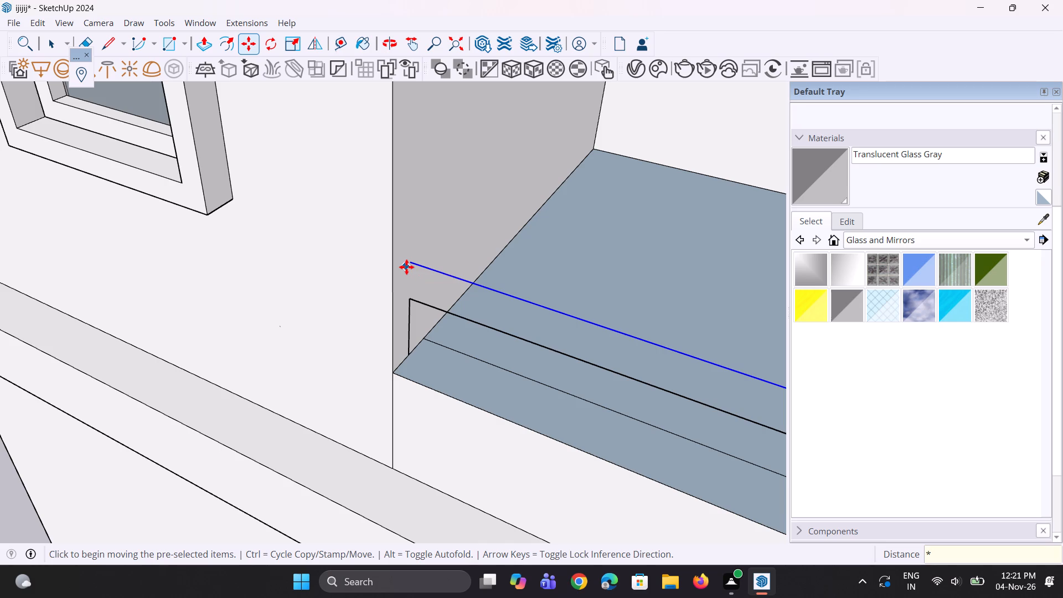
key(4)
key(Return)
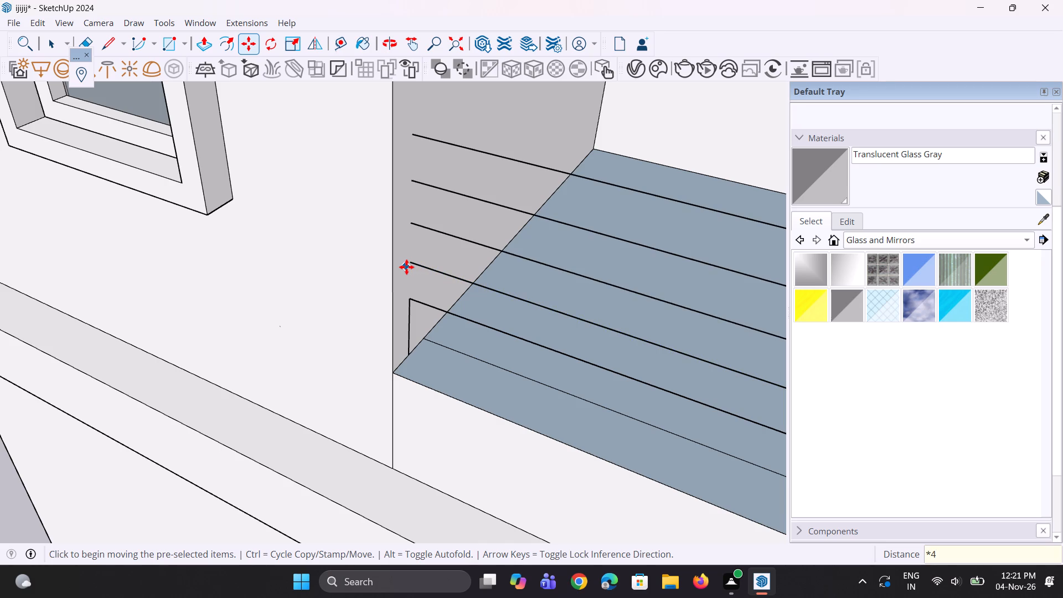
Copy the bottom balcony's top rail line 1'3" upward as the handrail line.
scroll(436, 319, down, 7)
key(space)
key(space)
key(space)
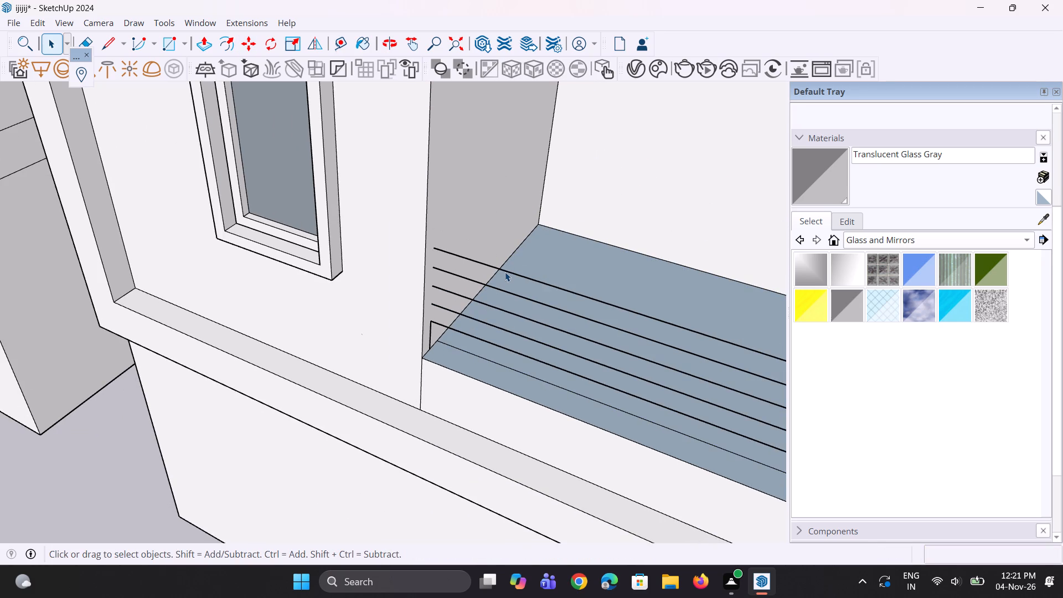
click(505, 272)
key(m)
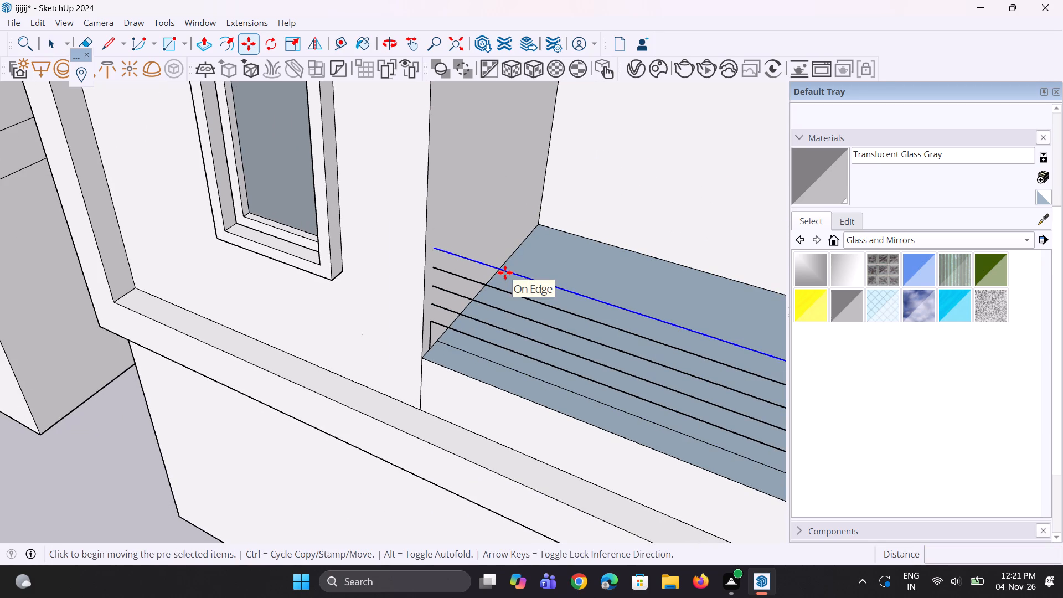
scroll(466, 261, up, 2)
click(425, 244)
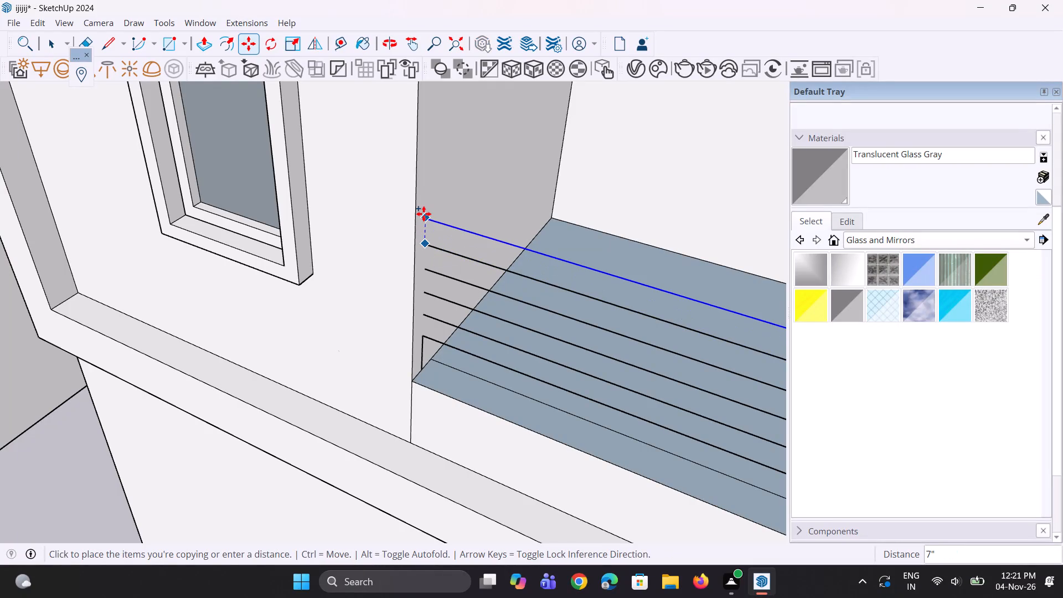
text(1')
key(3)
key(shift+quotedbl)
key(Return)
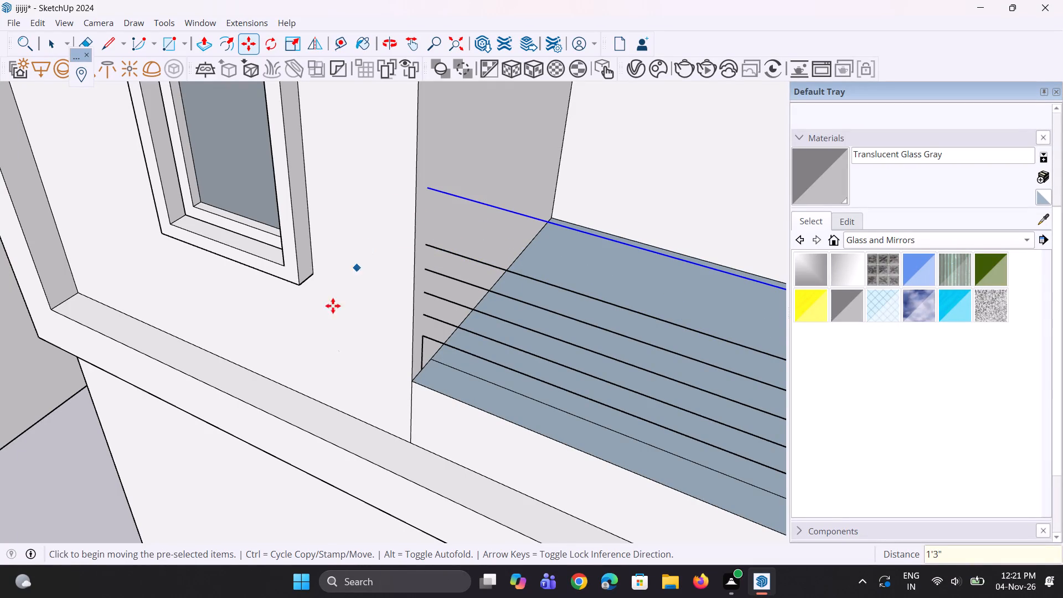
scroll(328, 312, down, 8)
key(space)
key(space)
scroll(310, 265, down, 5)
key(space)
click(657, 388)
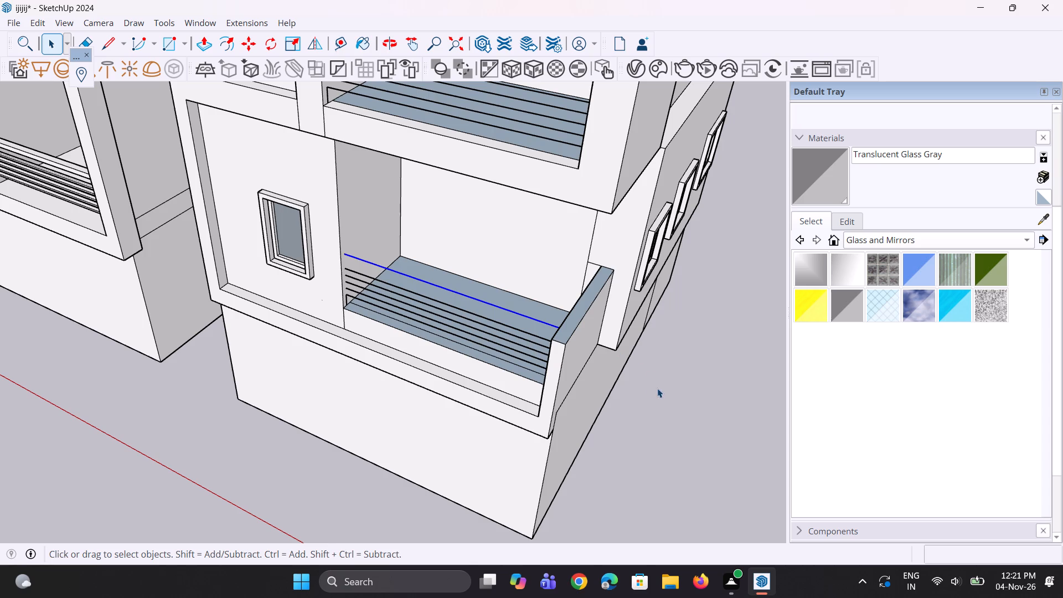
Erase the 1' vertical helper line on the bottom balcony's side wall.
middle_drag(354, 373, 376, 323)
scroll(363, 313, up, 6)
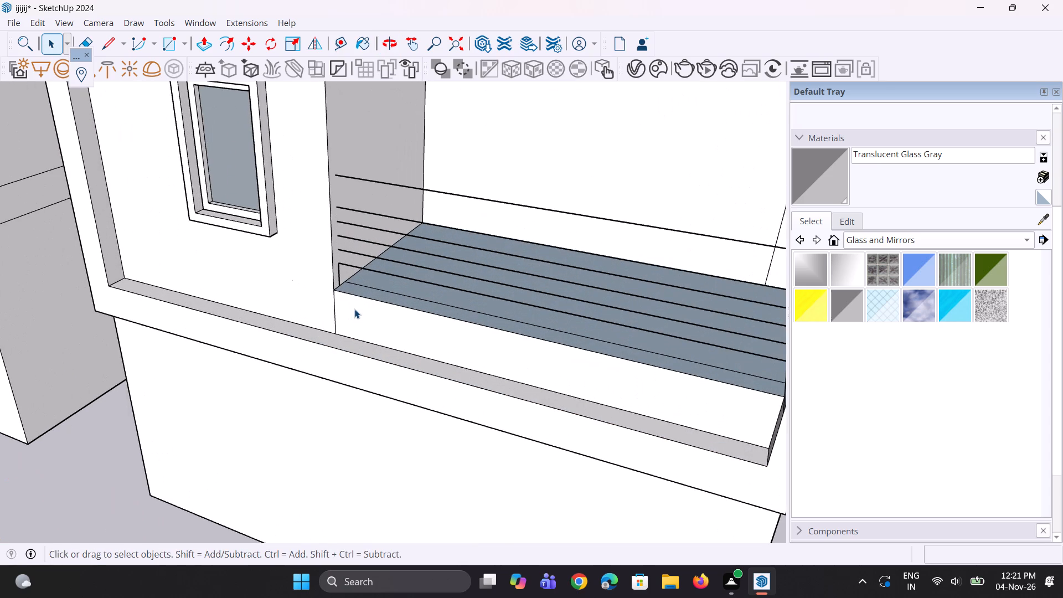
scroll(340, 324, up, 3)
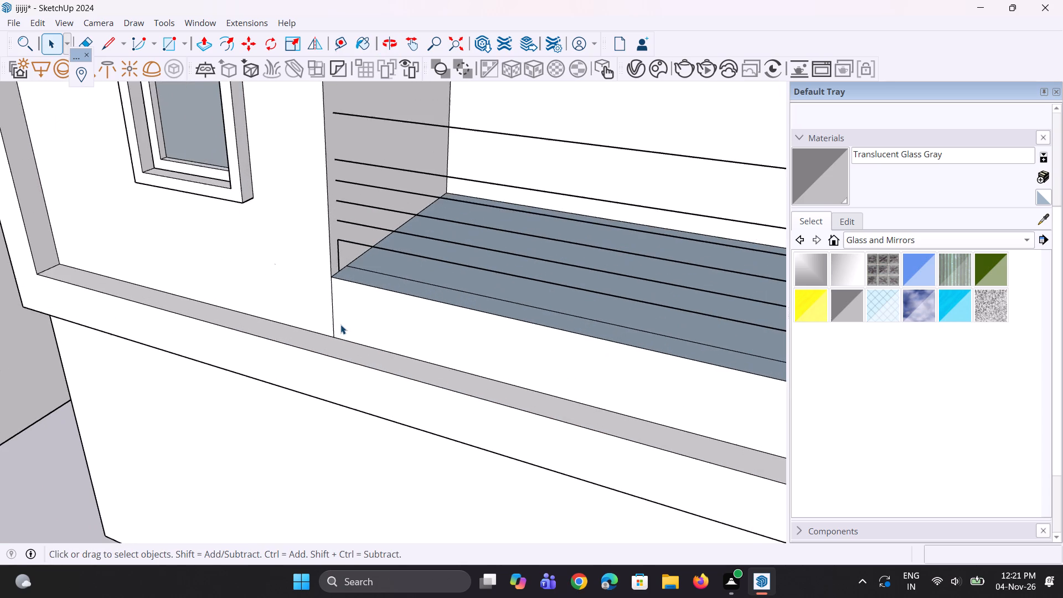
key(e)
scroll(336, 324, up, 3)
scroll(334, 268, up, 5)
drag(340, 236, 348, 229)
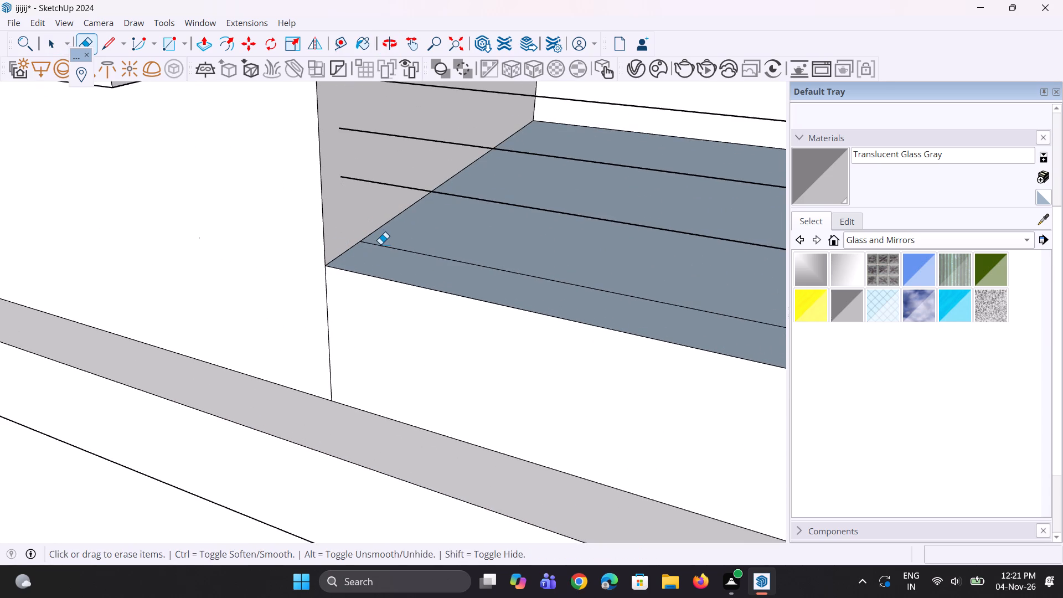
Erase the vertical helper lines on the side walls of the lowest and middle framed balconies.
scroll(395, 375, down, 20)
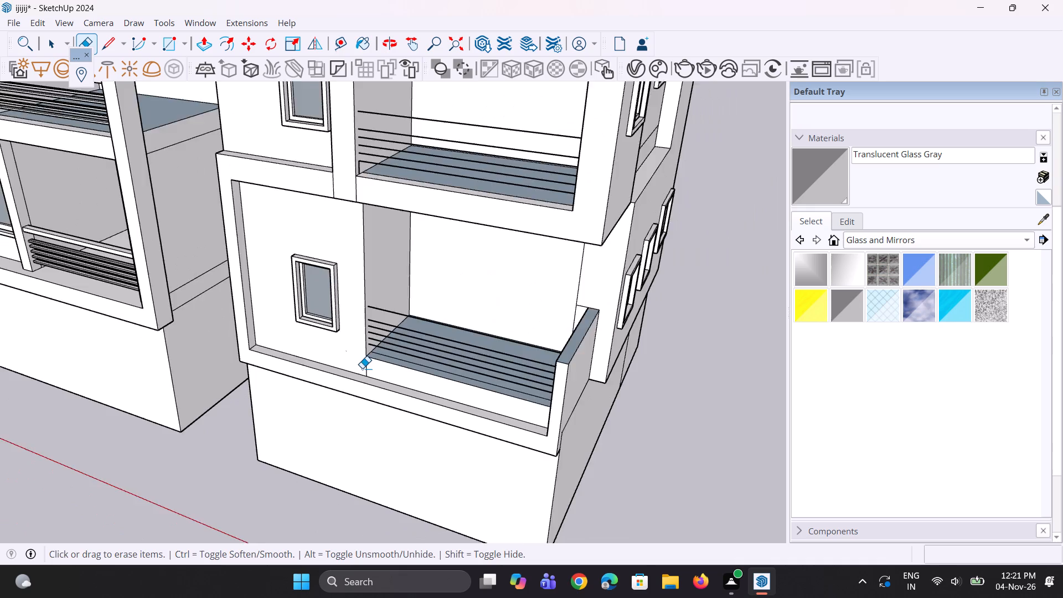
scroll(362, 368, down, 4)
scroll(366, 244, up, 1)
middle_drag(366, 244, 364, 250)
scroll(358, 248, up, 15)
click(359, 234)
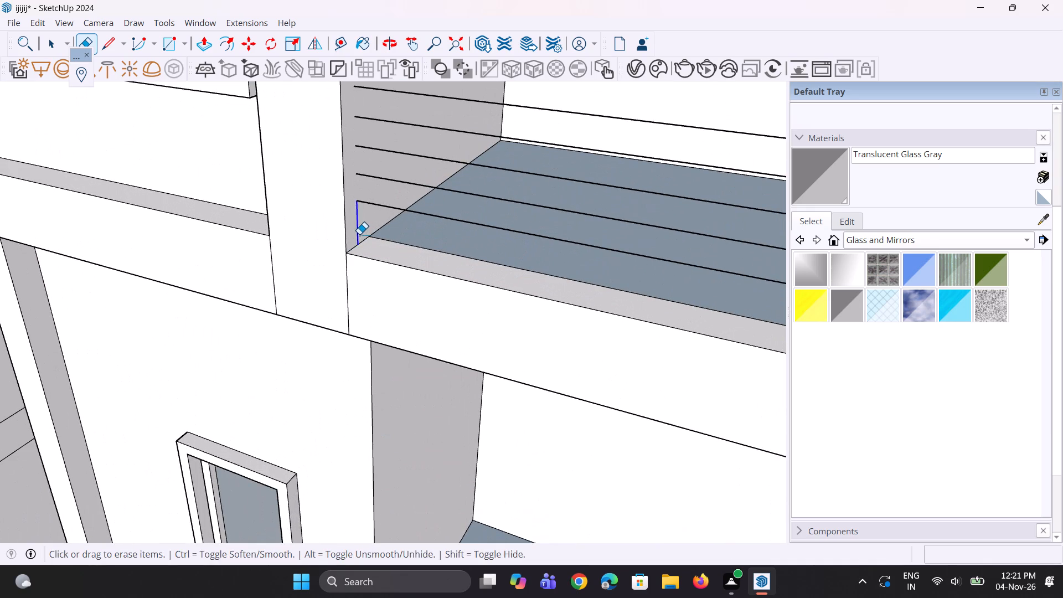
scroll(352, 371, down, 16)
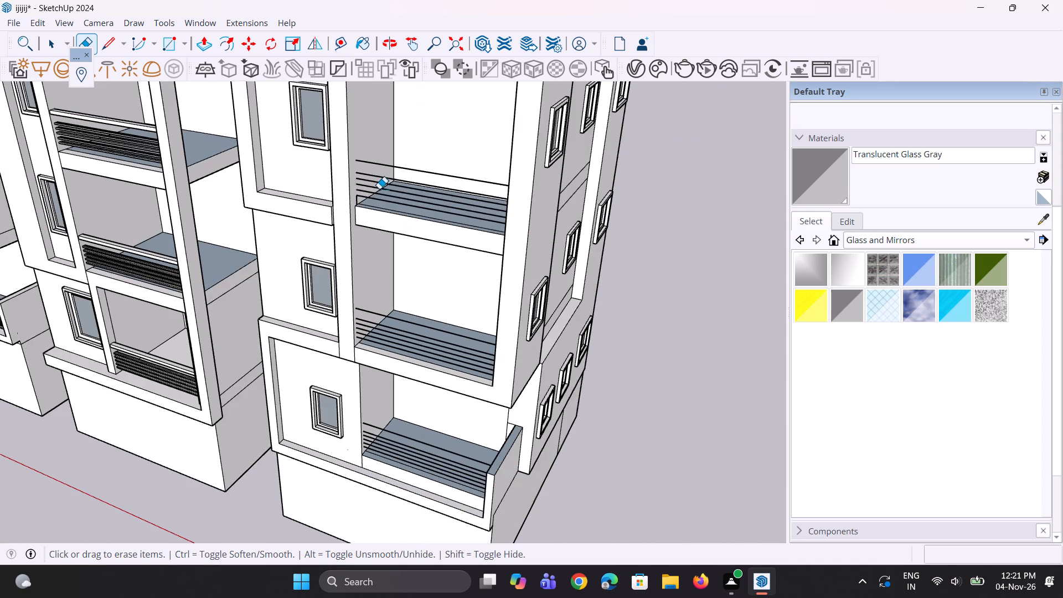
scroll(378, 188, up, 20)
drag(322, 222, 327, 223)
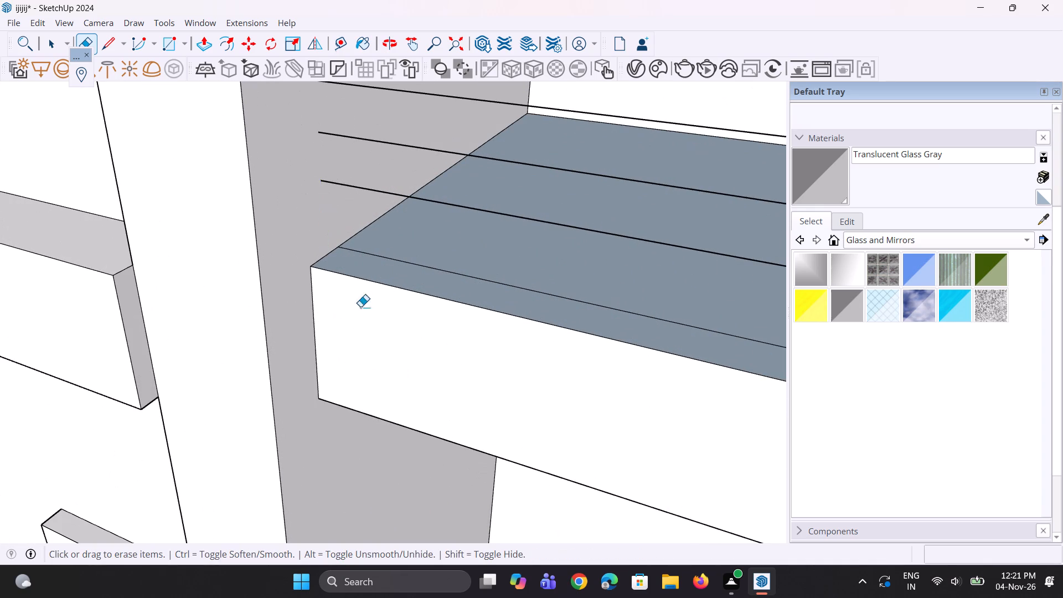
Erase the vertical helper line on the uppermost framed balcony's side wall.
scroll(417, 410, down, 18)
scroll(430, 402, down, 6)
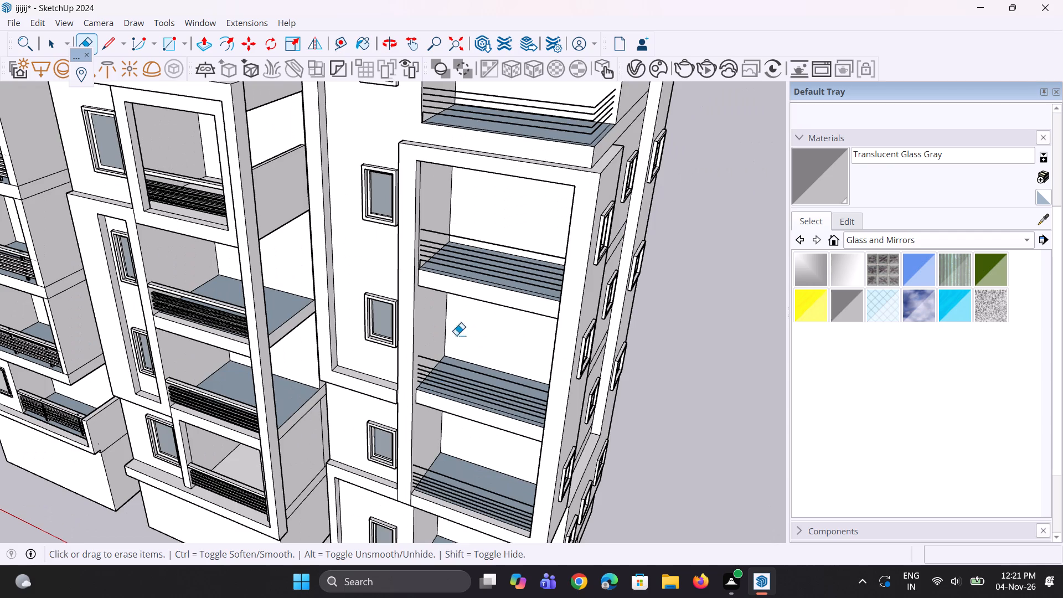
scroll(465, 260, up, 4)
scroll(353, 293, up, 5)
scroll(450, 254, up, 10)
click(427, 240)
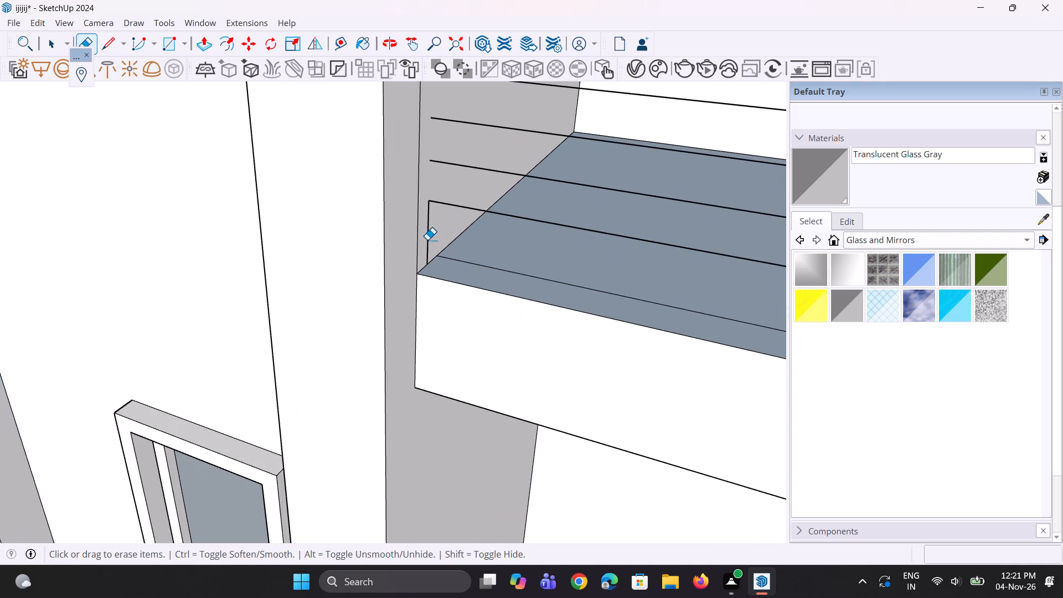
Erase the vertical helper line on the side wall of the corner balcony above the frame.
scroll(428, 369, down, 18)
scroll(419, 358, down, 4)
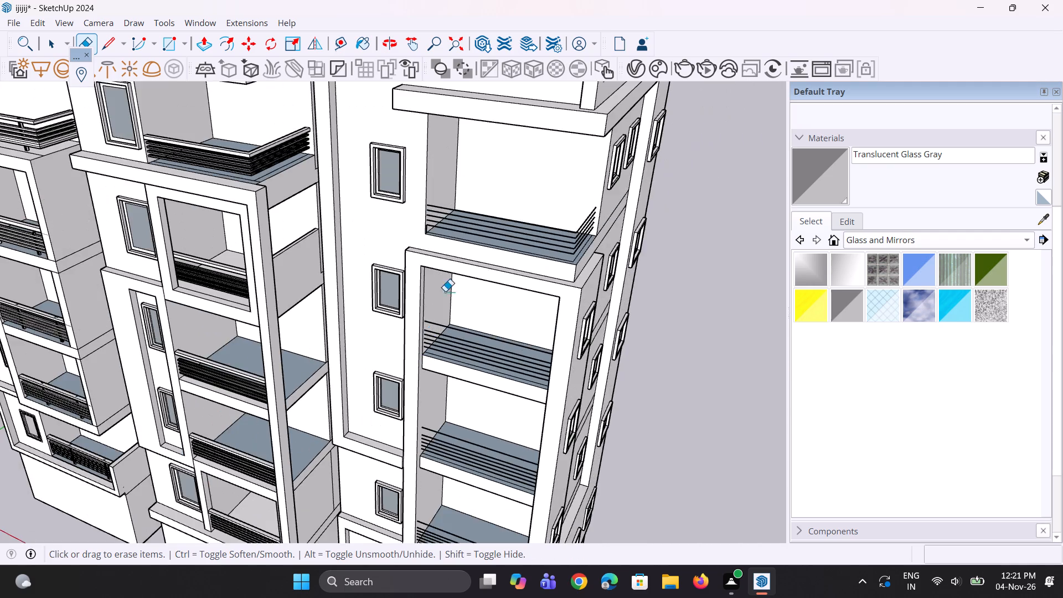
middle_drag(464, 246, 393, 242)
scroll(384, 226, up, 16)
click(385, 226)
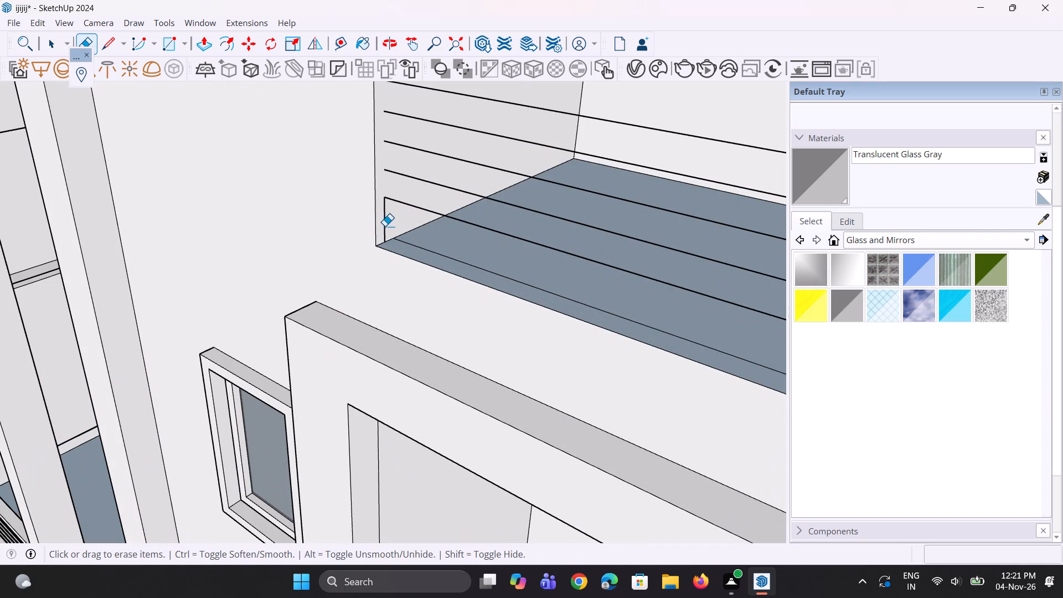
scroll(372, 223, down, 6)
middle_drag(373, 252, 327, 274)
scroll(333, 272, down, 10)
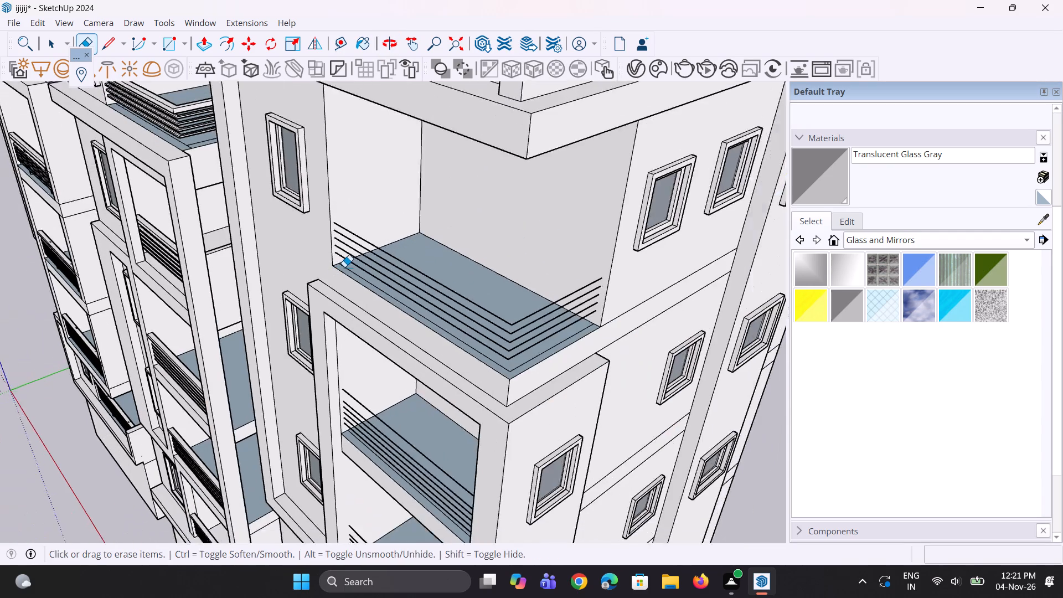
scroll(344, 267, down, 2)
middle_drag(343, 280, 434, 251)
key(space)
key(space)
click(696, 343)
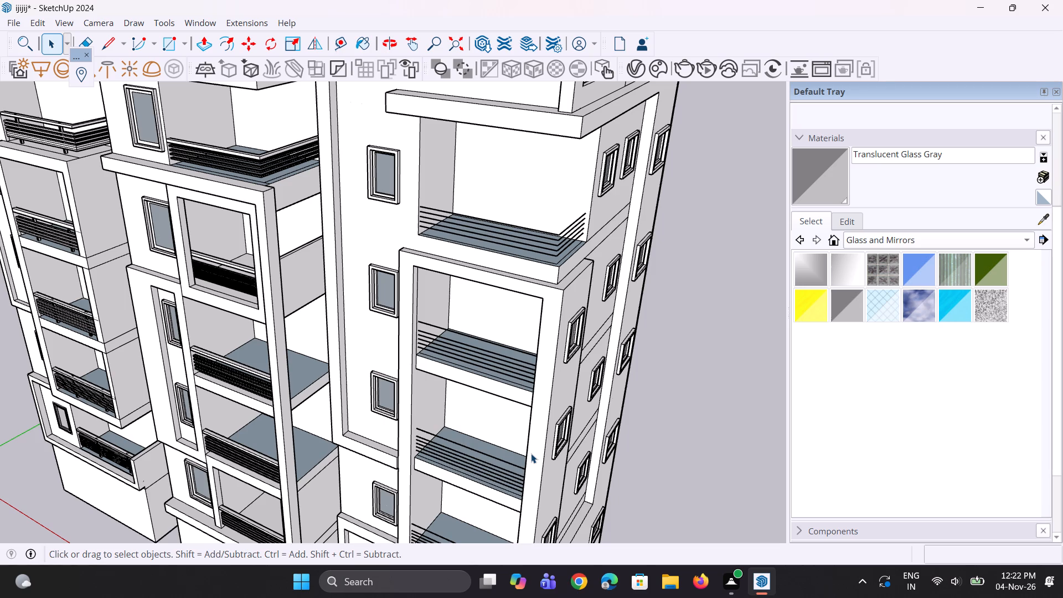
Draw a rectangle about 8" by 2 1/2" on the corner balcony's side wall around the lowest rail line's end.
key(r)
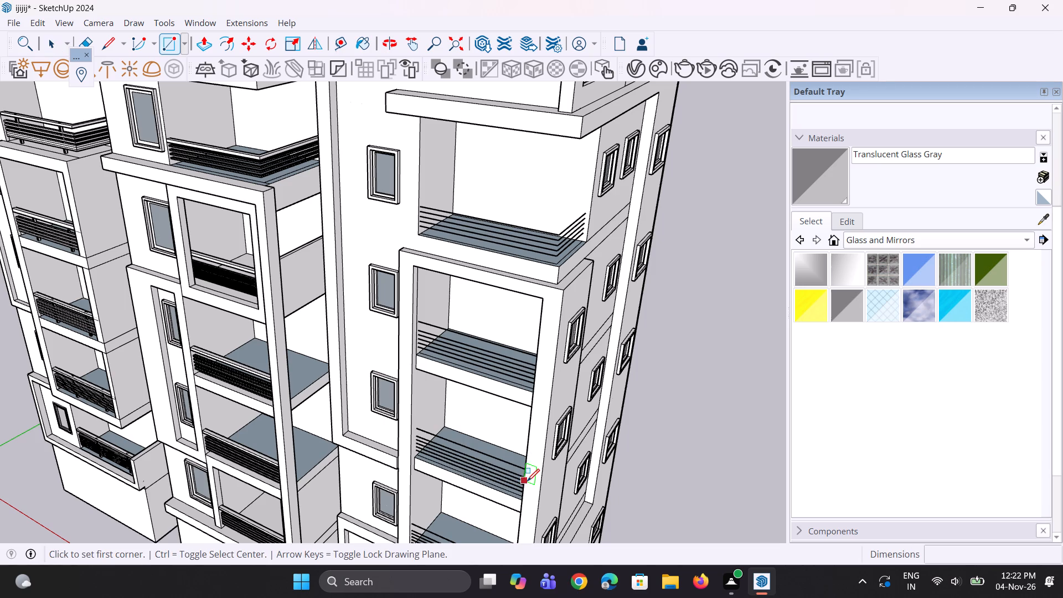
scroll(405, 368, down, 4)
middle_drag(415, 304, 376, 286)
scroll(380, 311, up, 4)
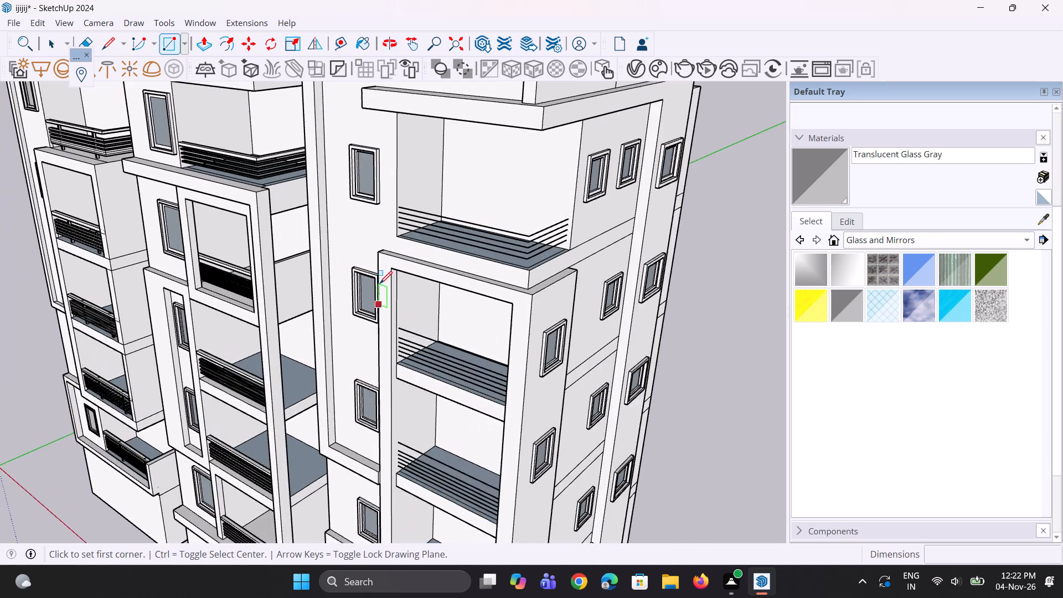
scroll(398, 235, up, 8)
scroll(414, 300, up, 2)
middle_drag(415, 300, 368, 300)
scroll(335, 217, up, 18)
click(343, 221)
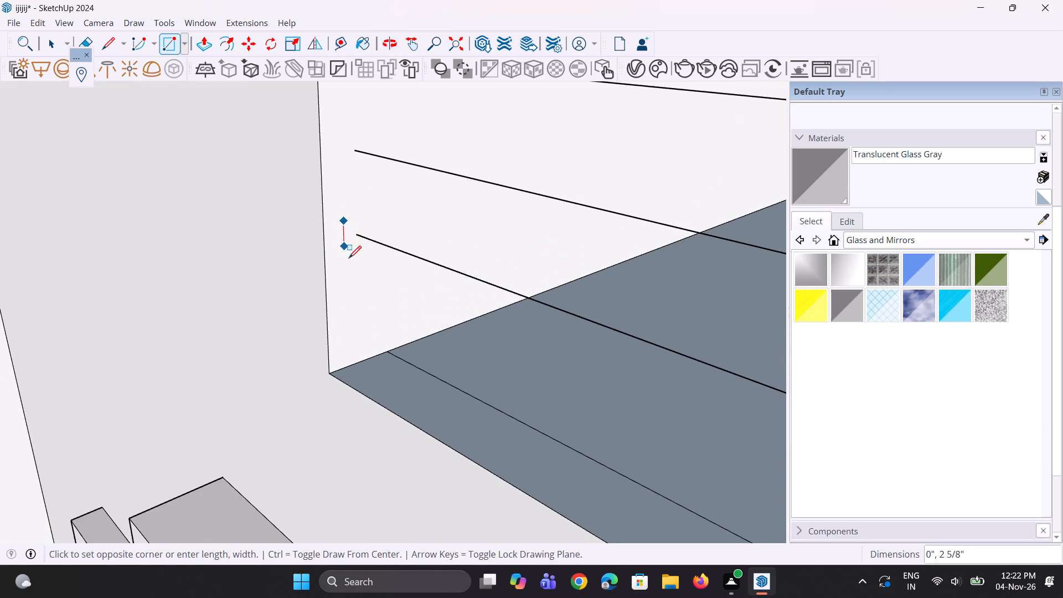
click(414, 235)
middle_drag(411, 244, 385, 234)
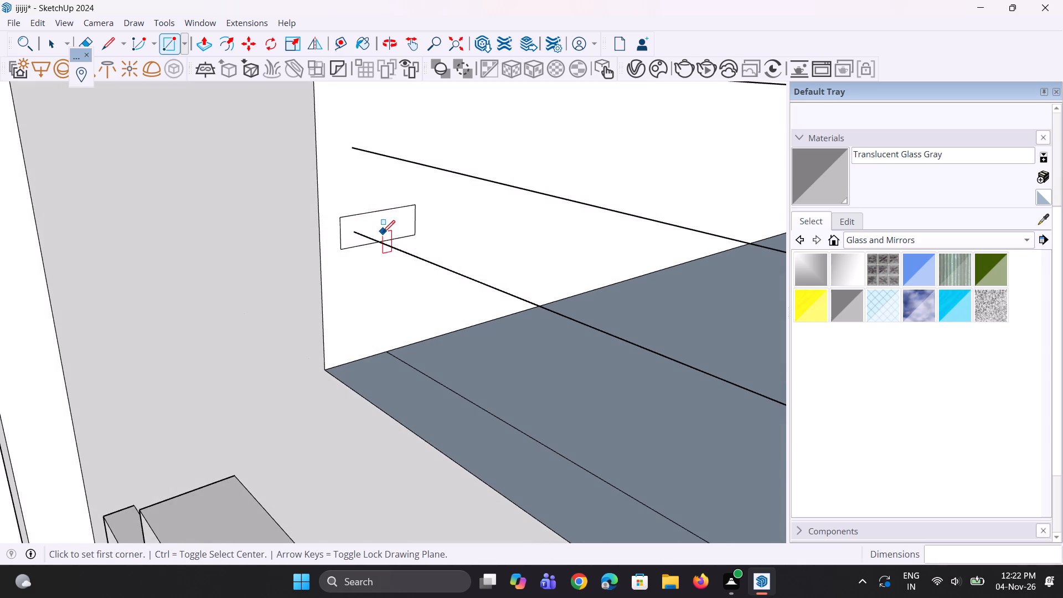
Shorten the rectangle by moving its rear vertical edge about 2" along the green axis toward the balcony front.
key(b)
key(space)
scroll(408, 225, up, 2)
middle_drag(404, 220, 393, 208)
scroll(433, 244, up, 3)
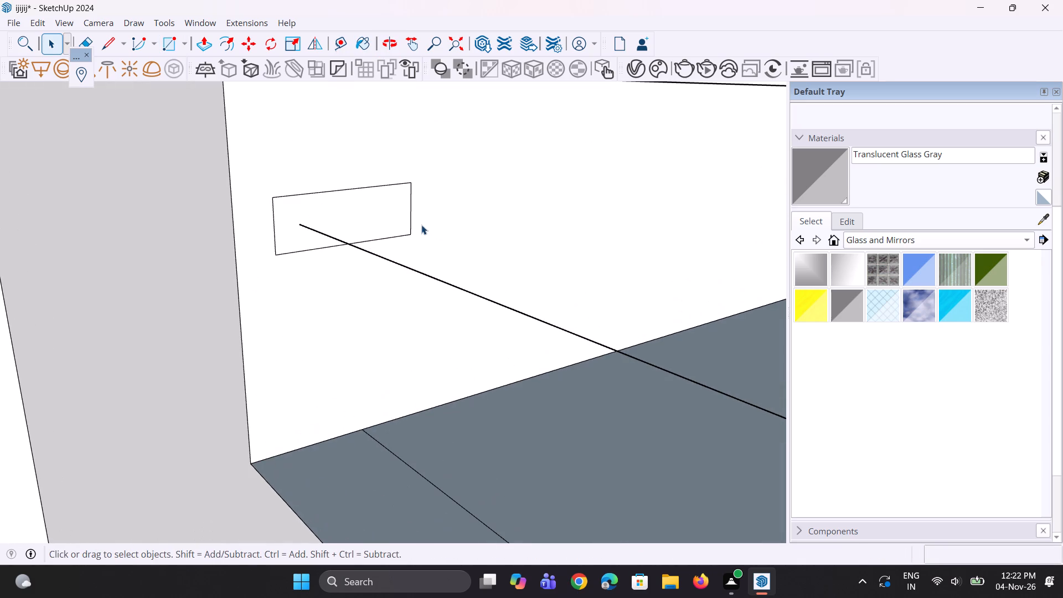
click(412, 223)
scroll(411, 224, up, 2)
key(m)
scroll(409, 226, up, 2)
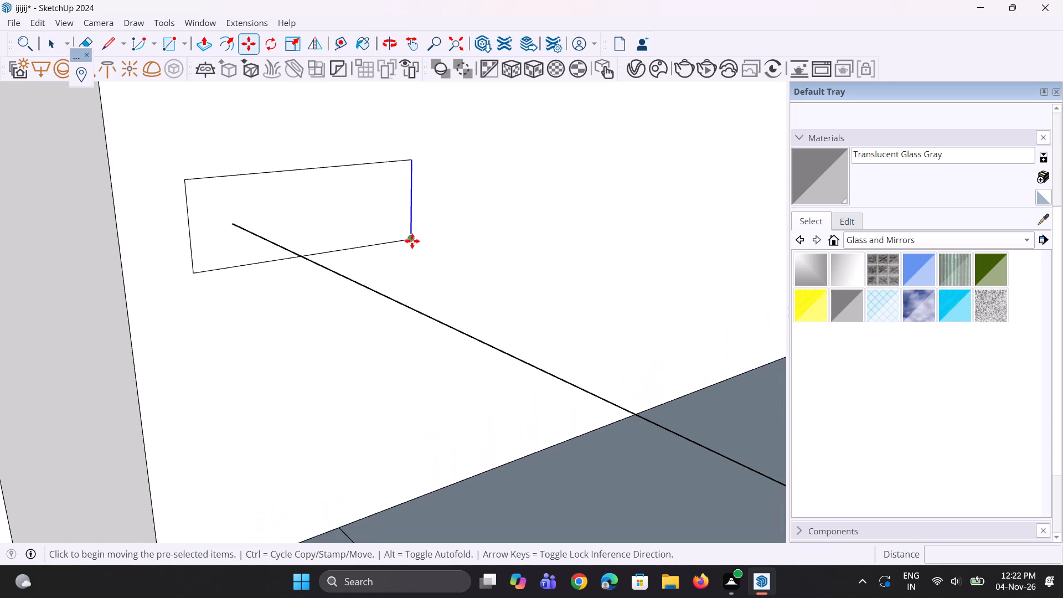
click(412, 242)
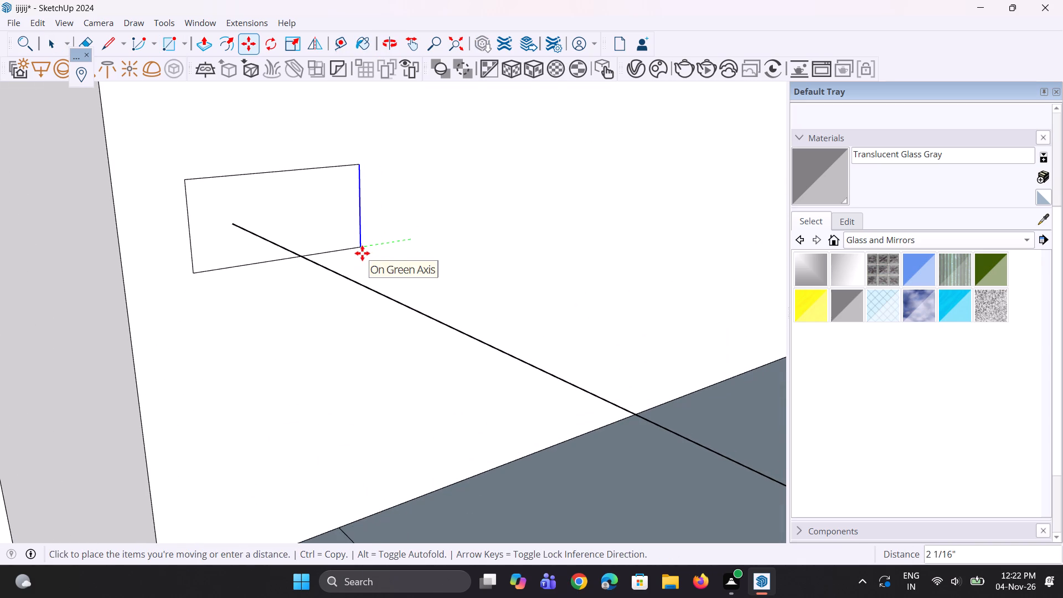
click(357, 254)
middle_drag(279, 270, 313, 198)
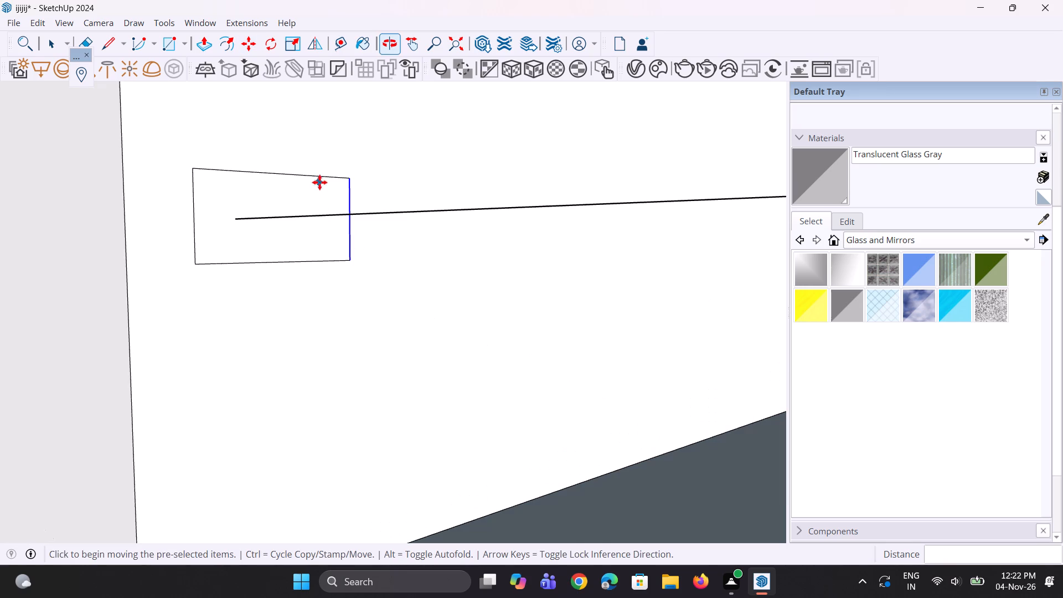
Move the rectangle's face about 7/8" along the green axis toward the balcony front to centre it on the rail line.
key(space)
key(space)
click(321, 246)
scroll(250, 237, down, 5)
middle_drag(235, 223, 241, 298)
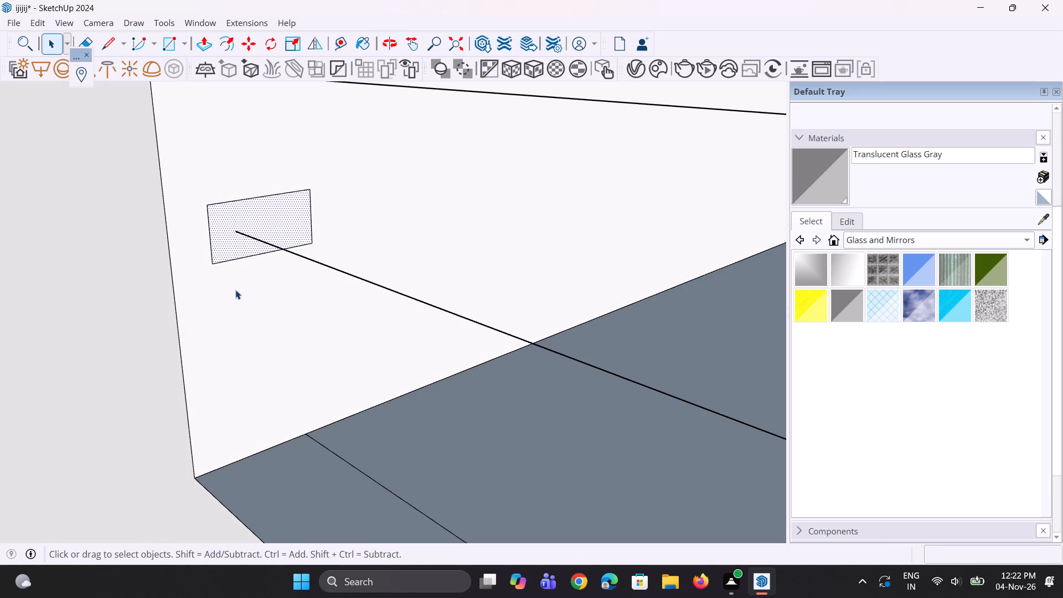
key(m)
scroll(235, 276, up, 2)
click(246, 246)
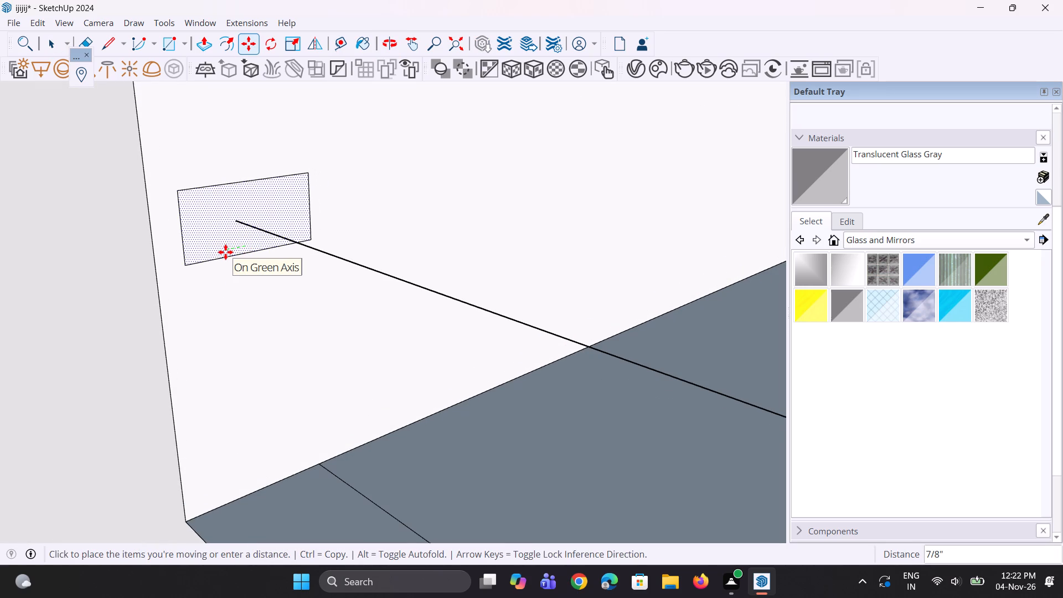
click(228, 252)
scroll(289, 271, down, 8)
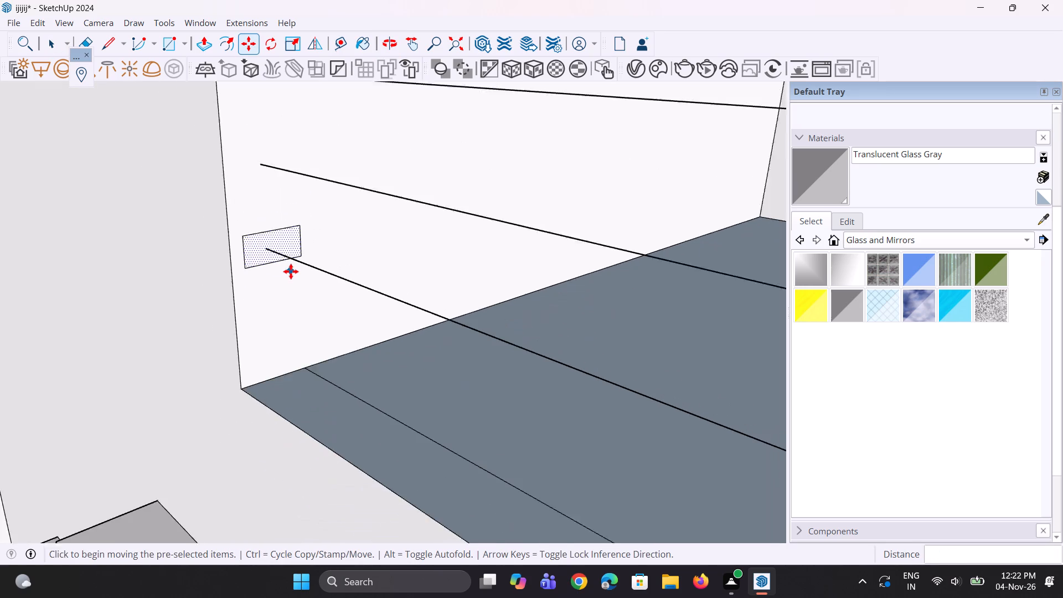
Copy the rail profile rectangle straight down about 16' onto the lowest rail line's end in the corner balcony one floor below.
scroll(291, 271, down, 2)
key(m)
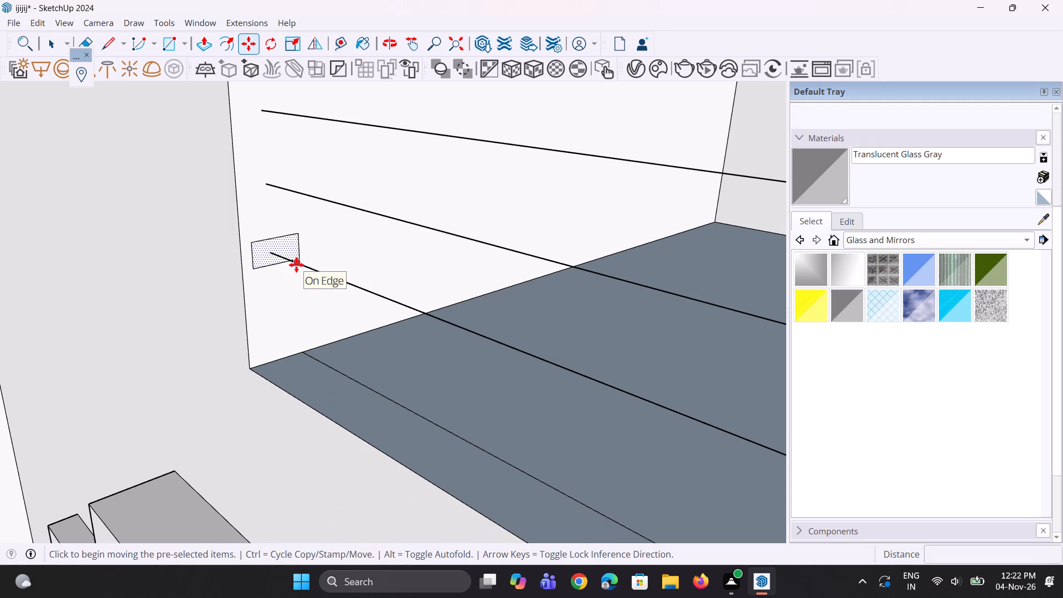
scroll(291, 262, up, 2)
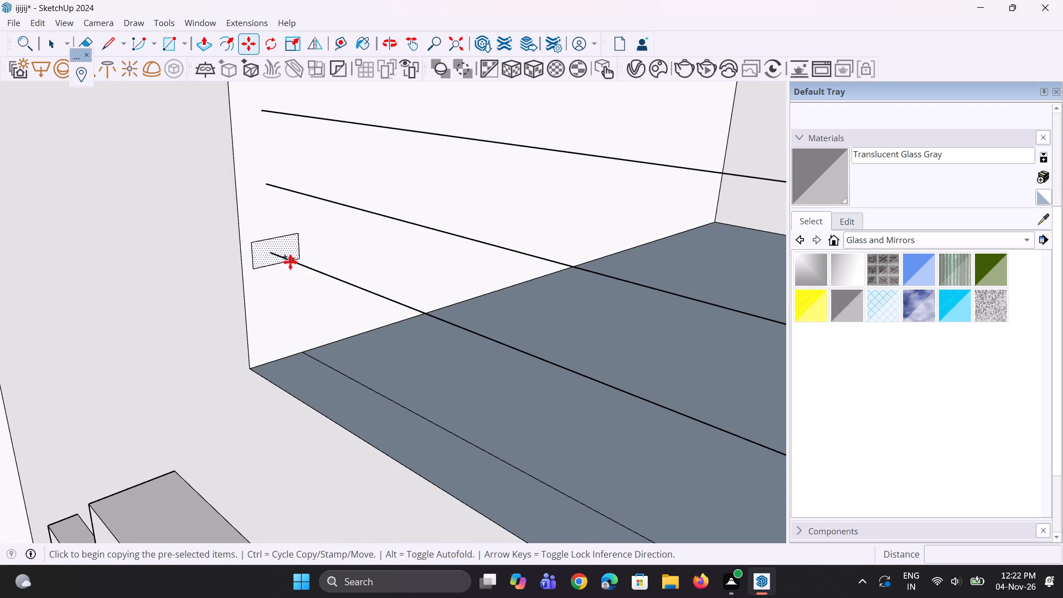
scroll(290, 262, up, 1)
scroll(292, 260, down, 7)
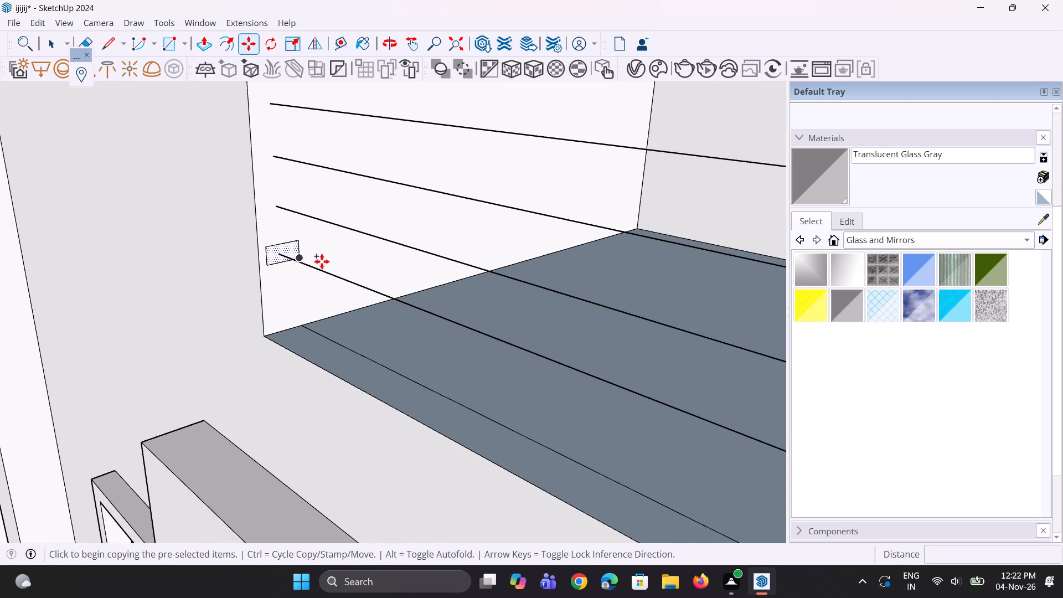
scroll(322, 261, down, 3)
scroll(318, 268, up, 5)
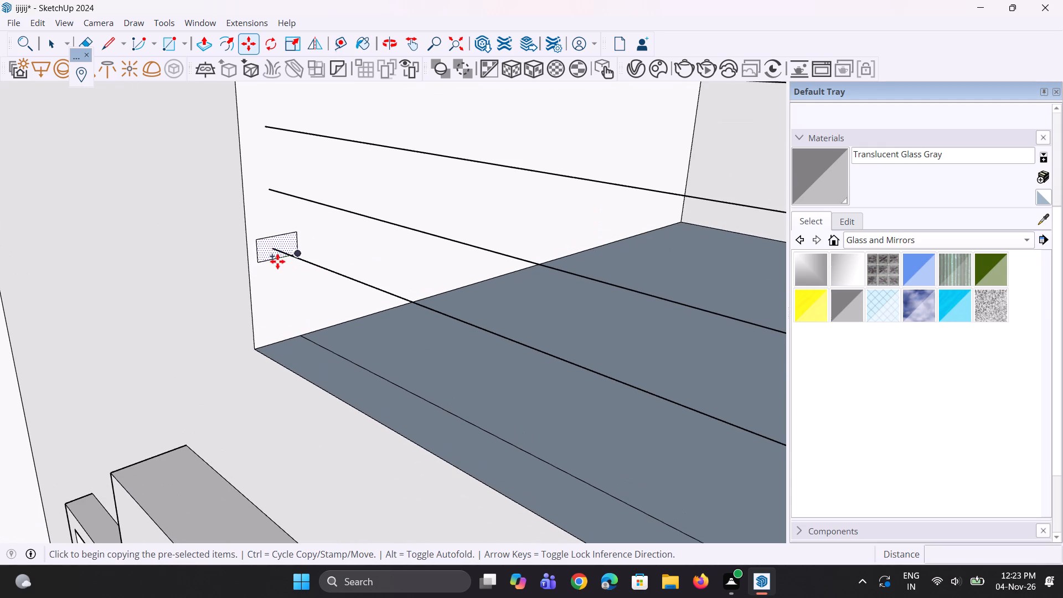
click(261, 261)
scroll(269, 272, down, 10)
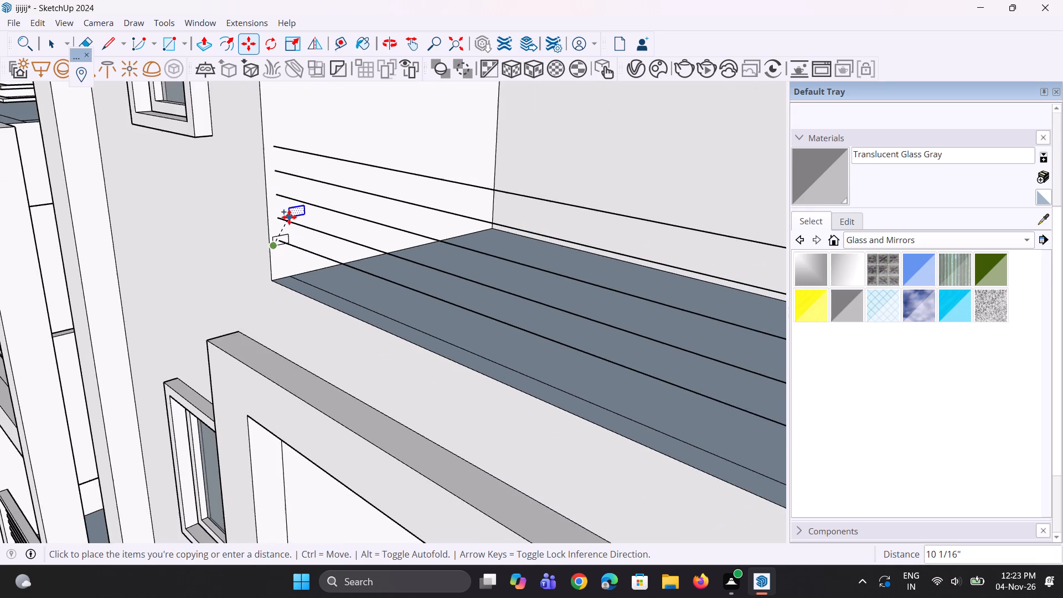
scroll(289, 216, down, 11)
scroll(349, 501, up, 12)
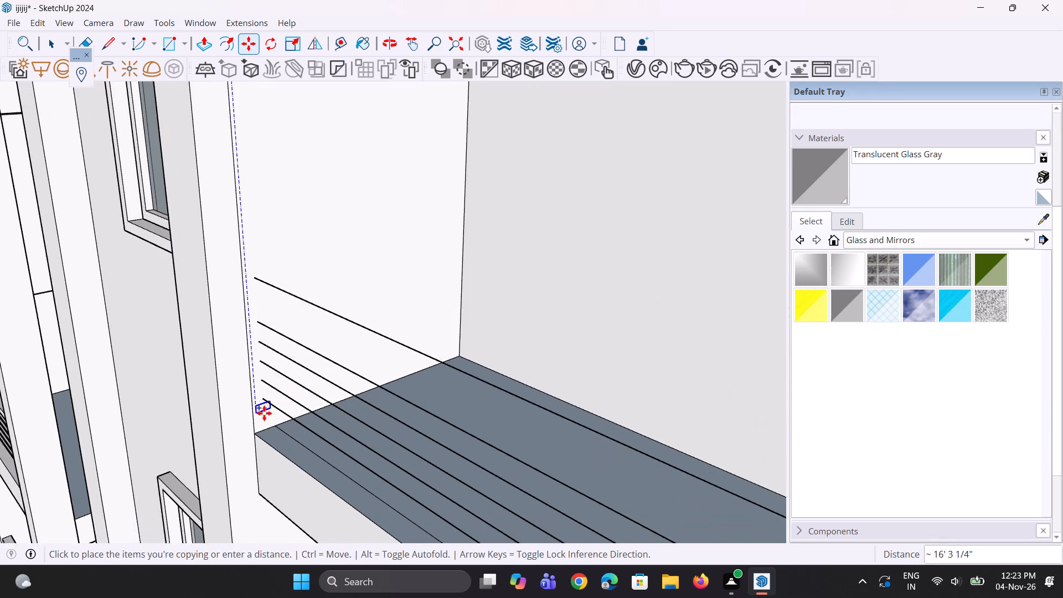
scroll(264, 413, up, 10)
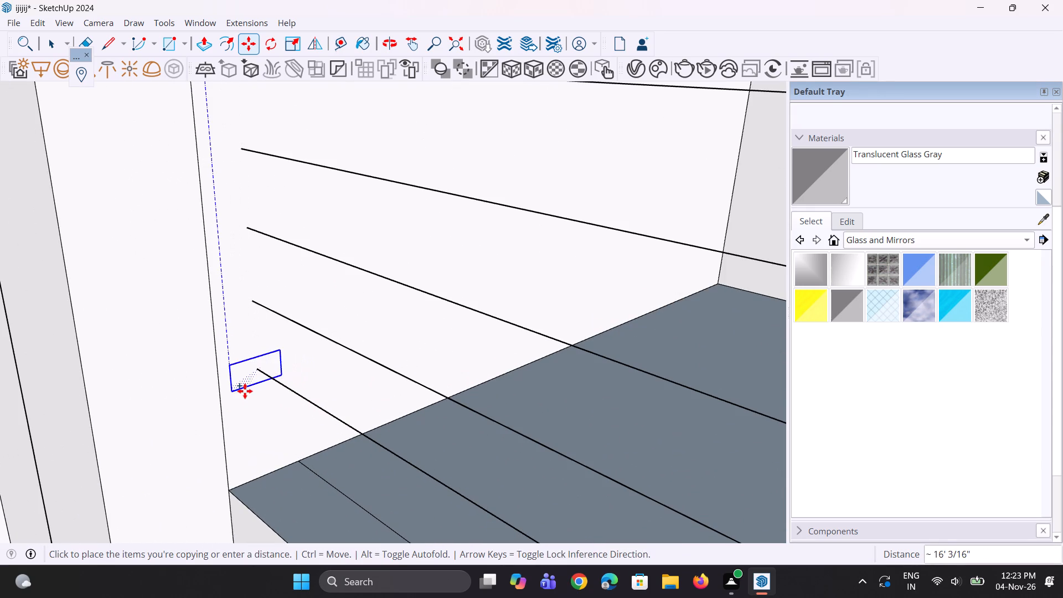
click(245, 391)
Copy the new rectangle down another floor, about 16' 9/16", onto the end of that corner balcony's lowest rail line.
scroll(249, 282, down, 11)
scroll(261, 334, up, 2)
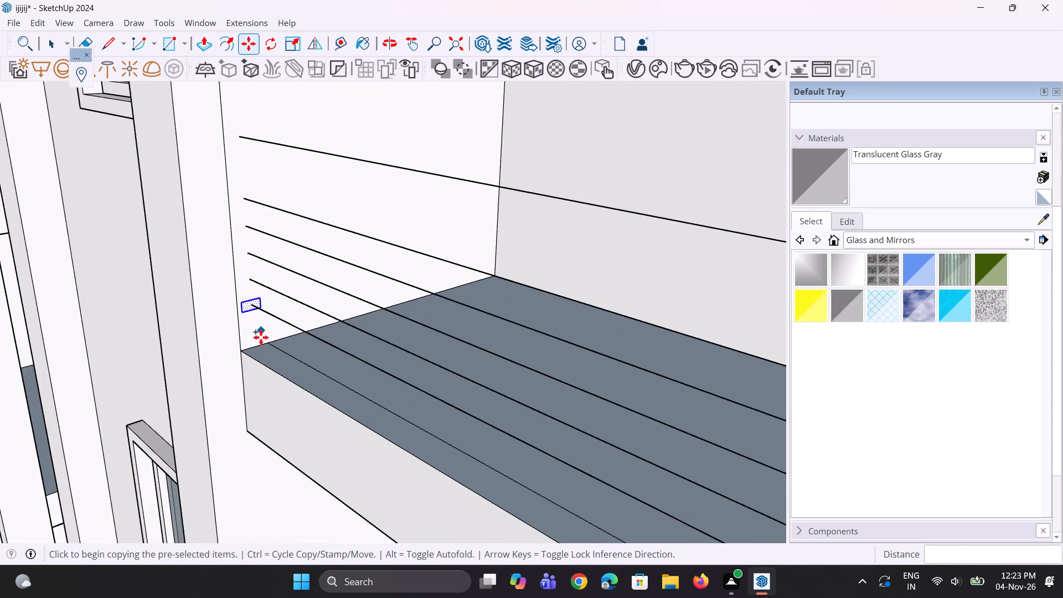
scroll(261, 337, up, 5)
click(235, 298)
scroll(277, 243, down, 7)
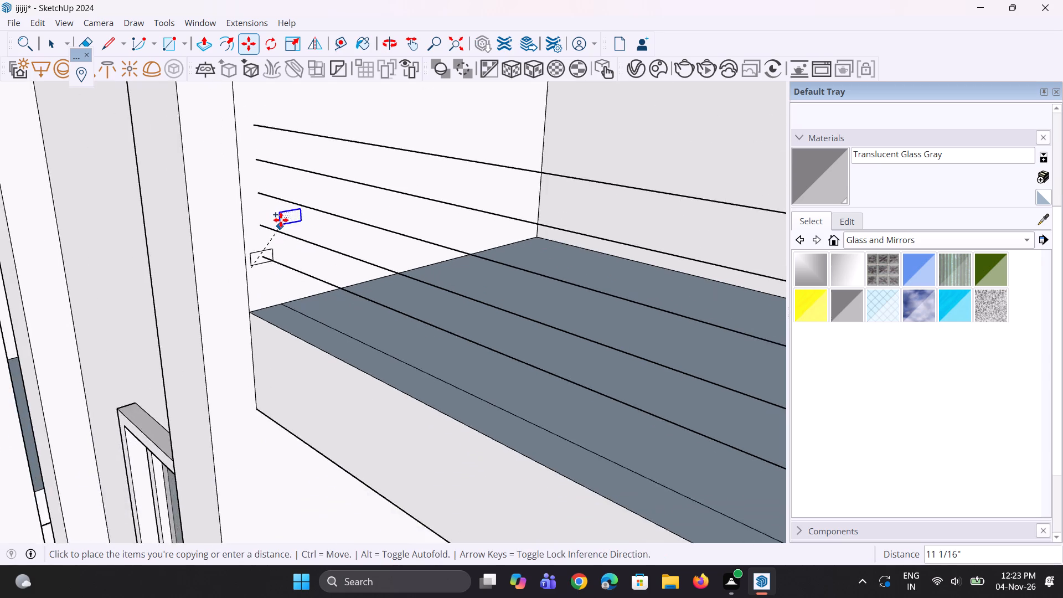
scroll(281, 220, down, 10)
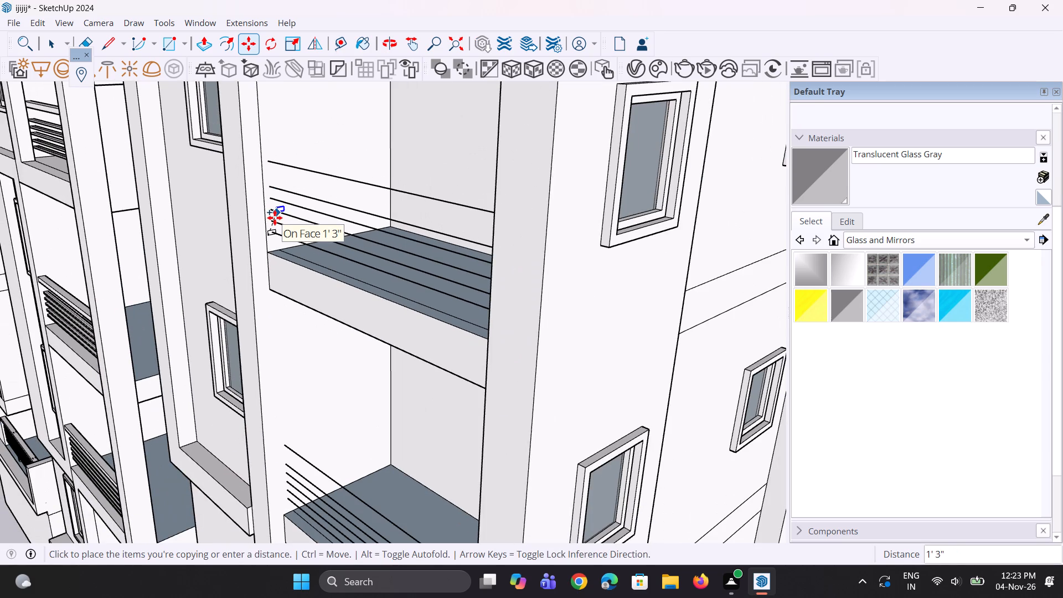
scroll(261, 273, down, 5)
scroll(280, 435, up, 19)
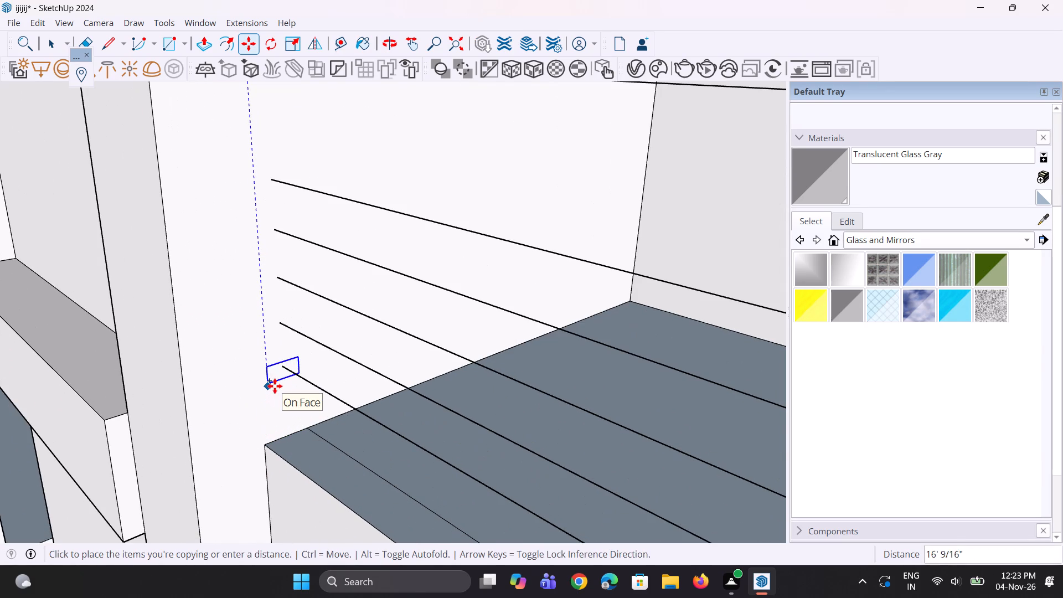
click(275, 384)
Copy the rectangle down about 15' 11 11/16" onto the lowest rail line's end in the corner balcony just above the bottom one.
scroll(278, 267, down, 10)
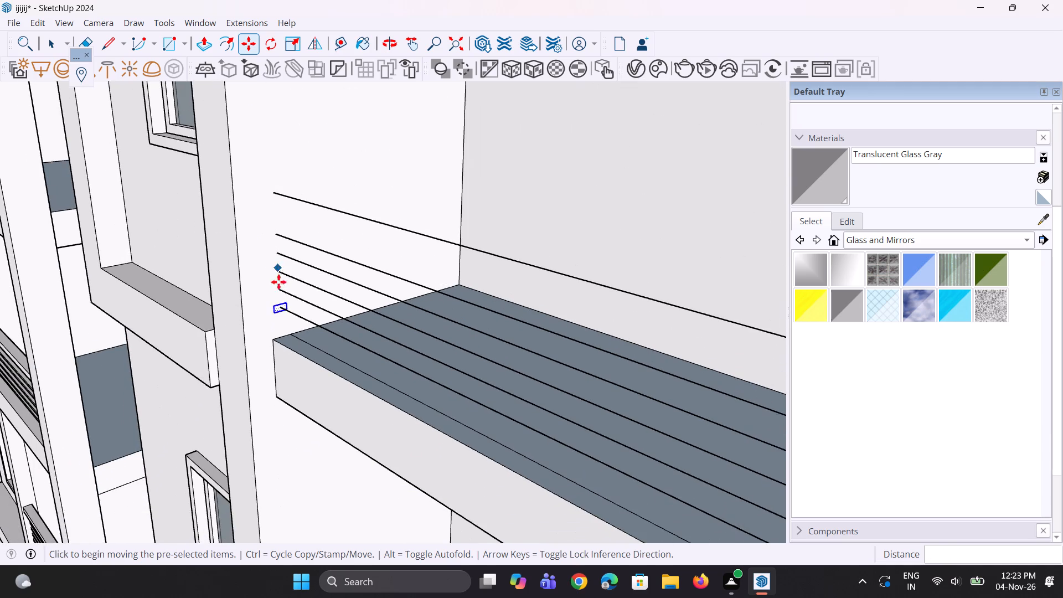
scroll(267, 281, down, 4)
scroll(236, 413, up, 4)
scroll(241, 361, up, 2)
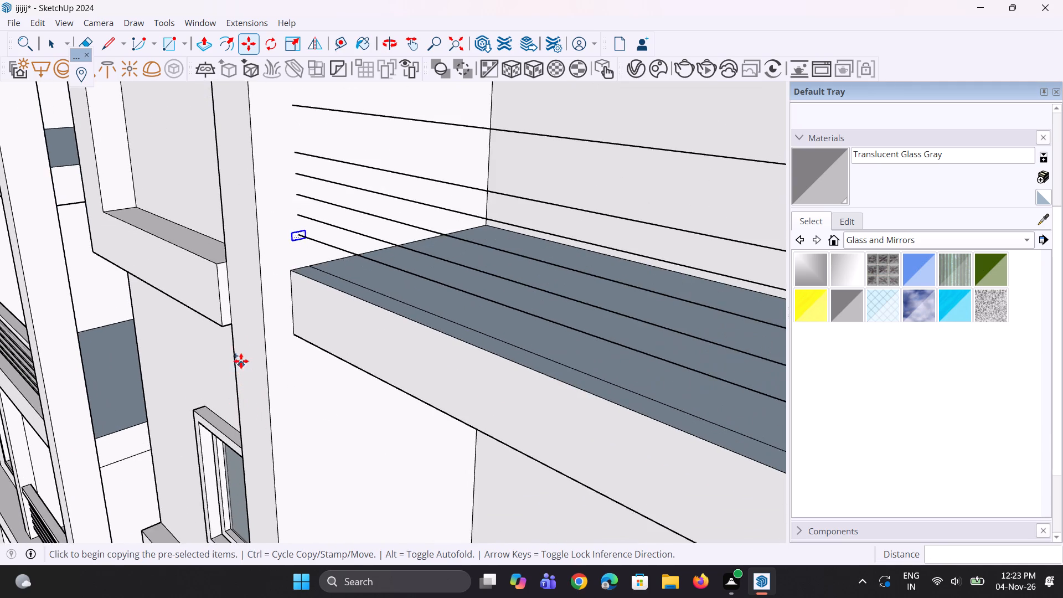
scroll(241, 361, up, 4)
scroll(337, 140, up, 2)
click(338, 134)
scroll(326, 151, down, 5)
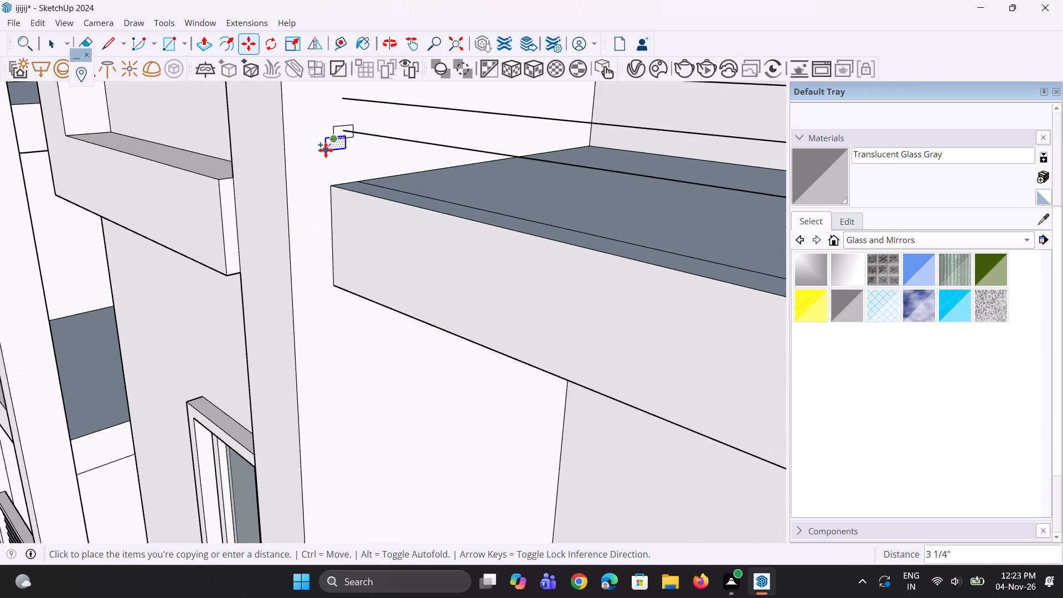
scroll(326, 150, down, 15)
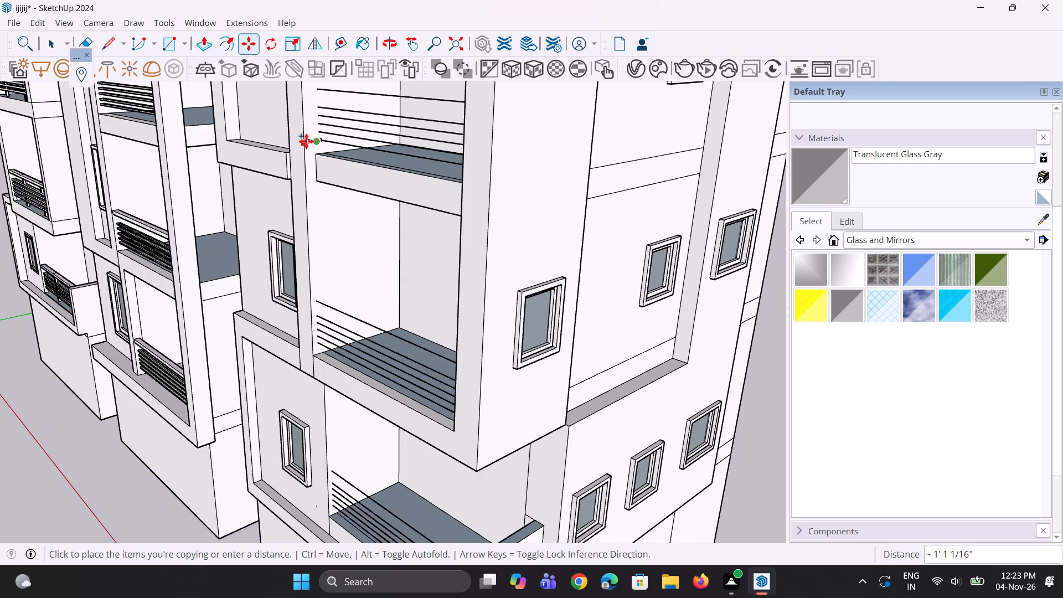
scroll(306, 141, down, 3)
scroll(299, 234, up, 4)
scroll(323, 341, up, 3)
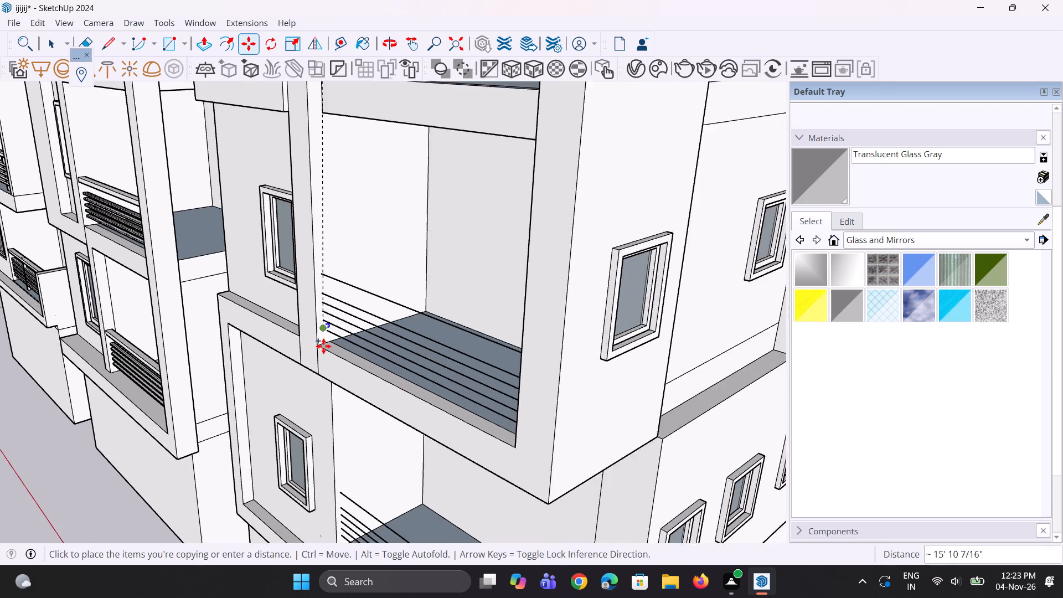
scroll(323, 346, up, 13)
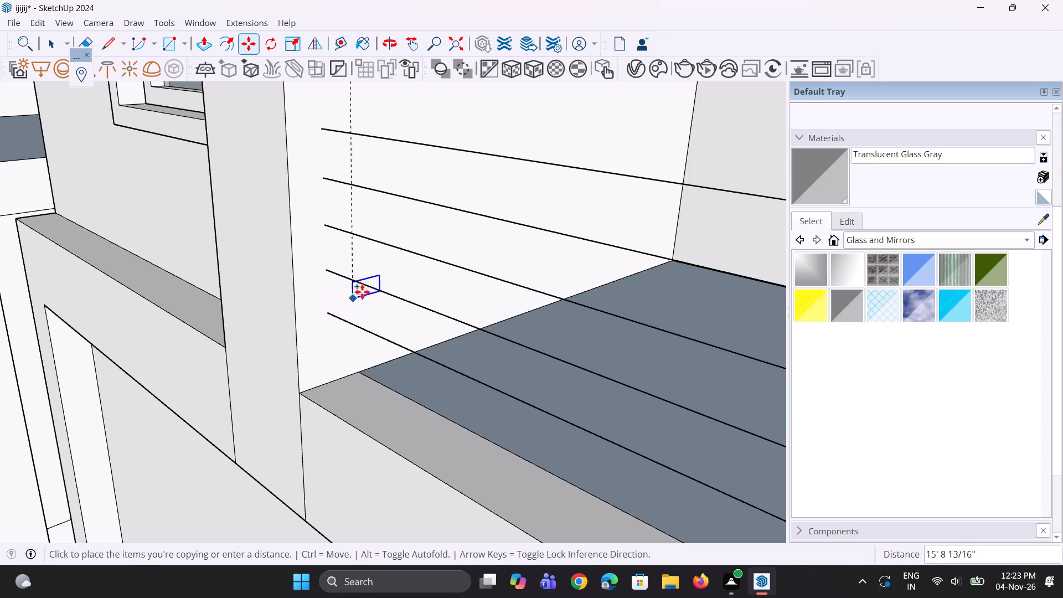
click(313, 327)
Copy the rectangle down about 15' 11 9/16" onto the lowest rail line's end in the bottom corner balcony, then clear the selection.
scroll(315, 264, down, 5)
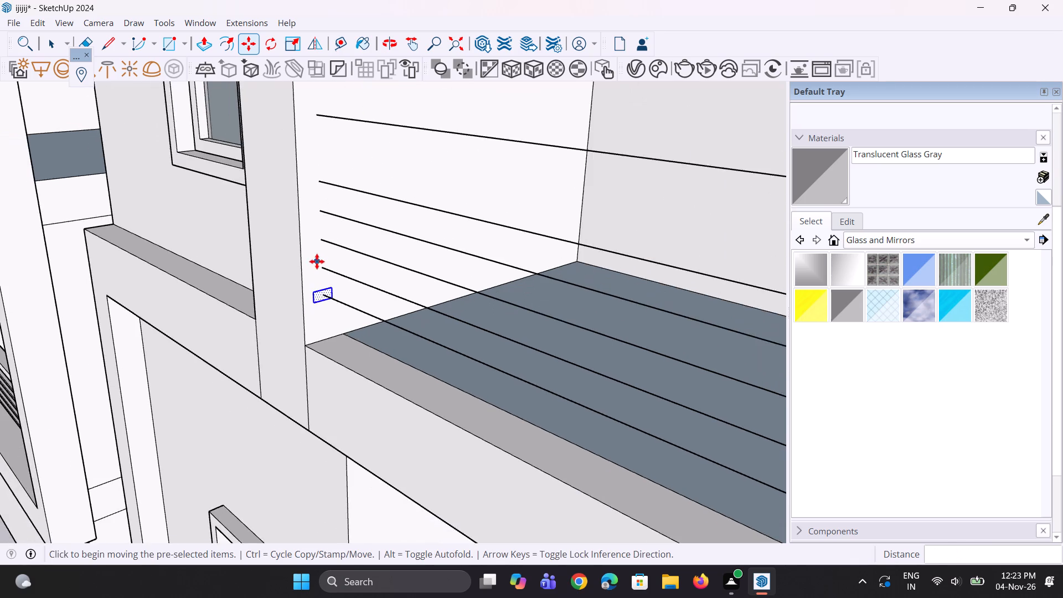
scroll(320, 251, down, 5)
scroll(381, 95, down, 4)
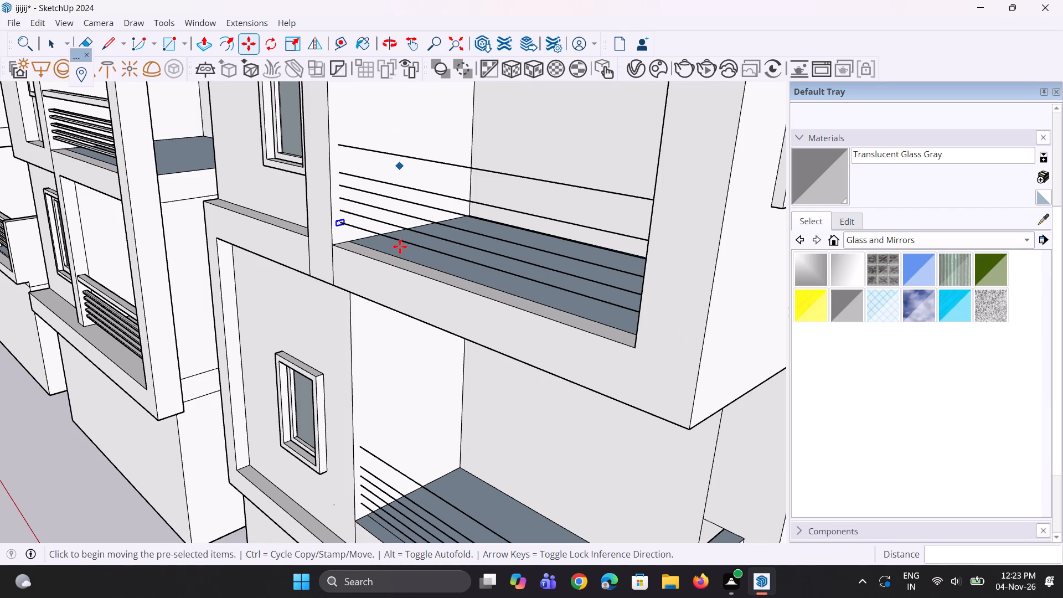
scroll(384, 306, up, 1)
scroll(368, 361, up, 7)
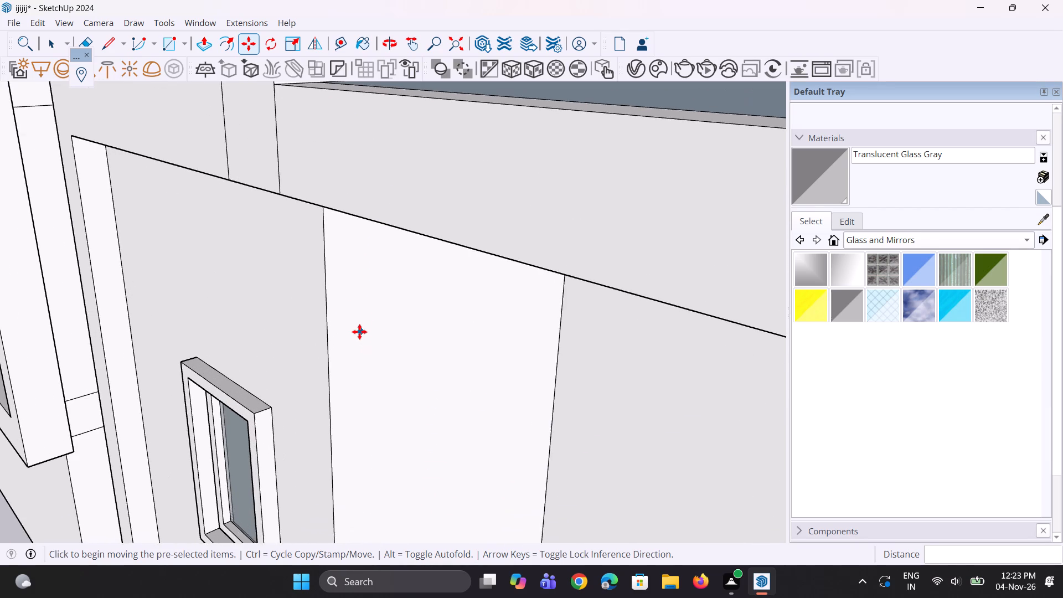
scroll(316, 303, down, 5)
scroll(301, 141, up, 4)
click(293, 126)
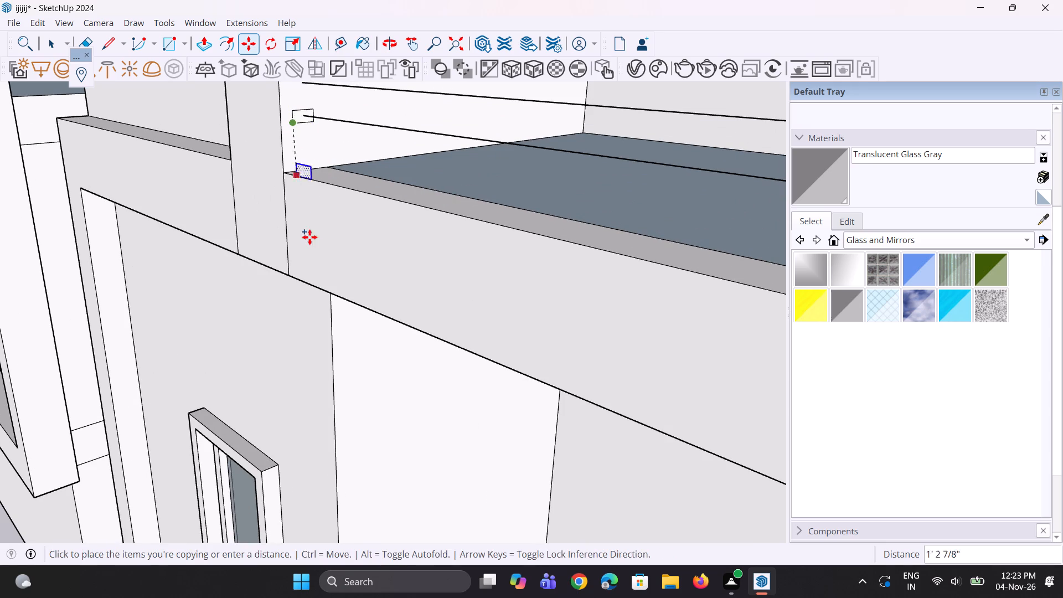
scroll(312, 221, down, 8)
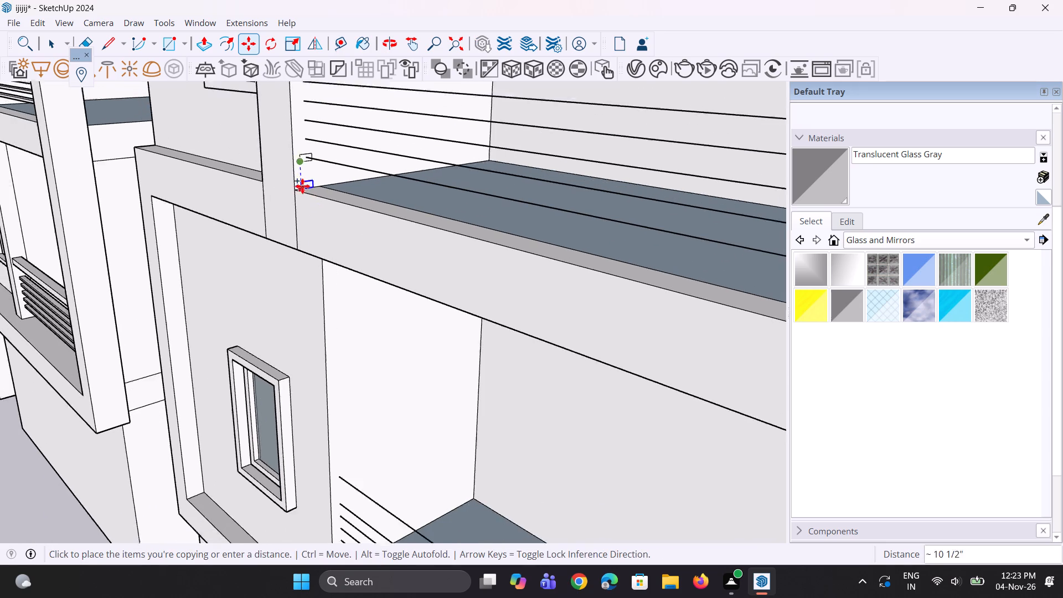
scroll(302, 186, down, 7)
scroll(315, 437, up, 4)
scroll(321, 311, up, 2)
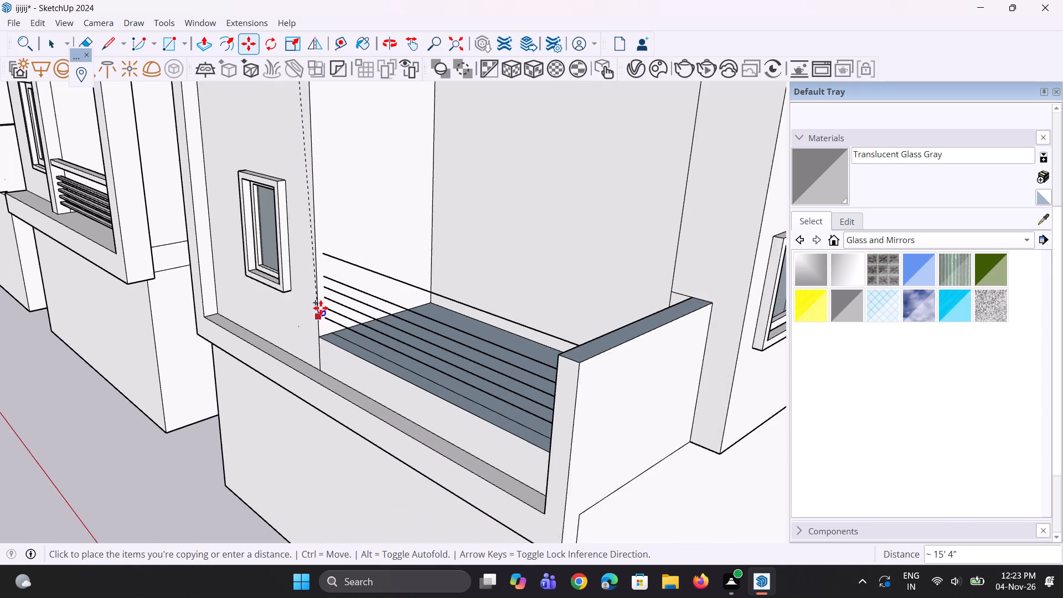
scroll(321, 308, up, 12)
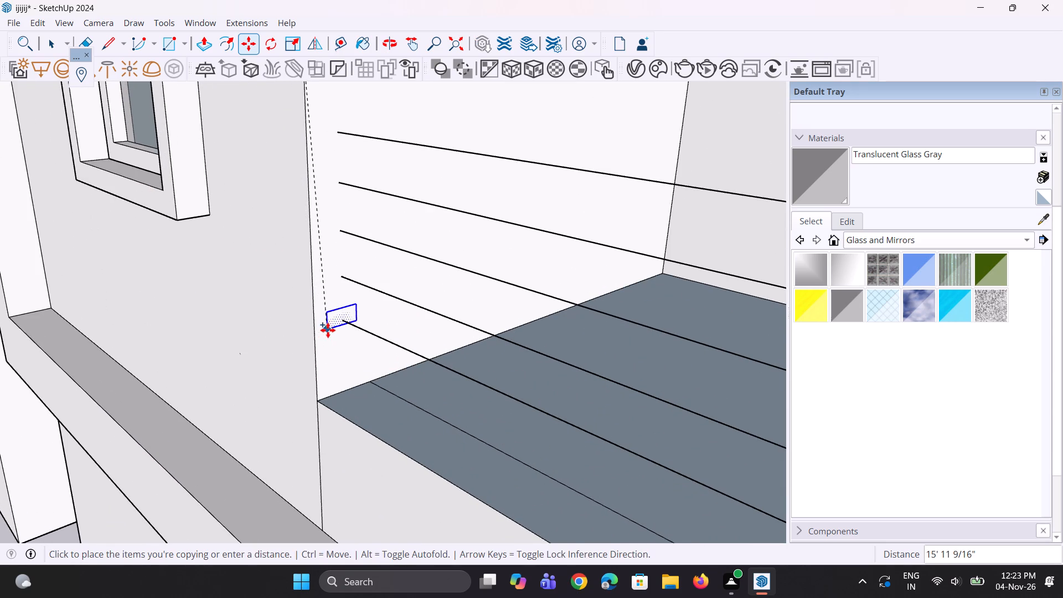
click(331, 331)
scroll(322, 329, down, 5)
scroll(271, 316, down, 5)
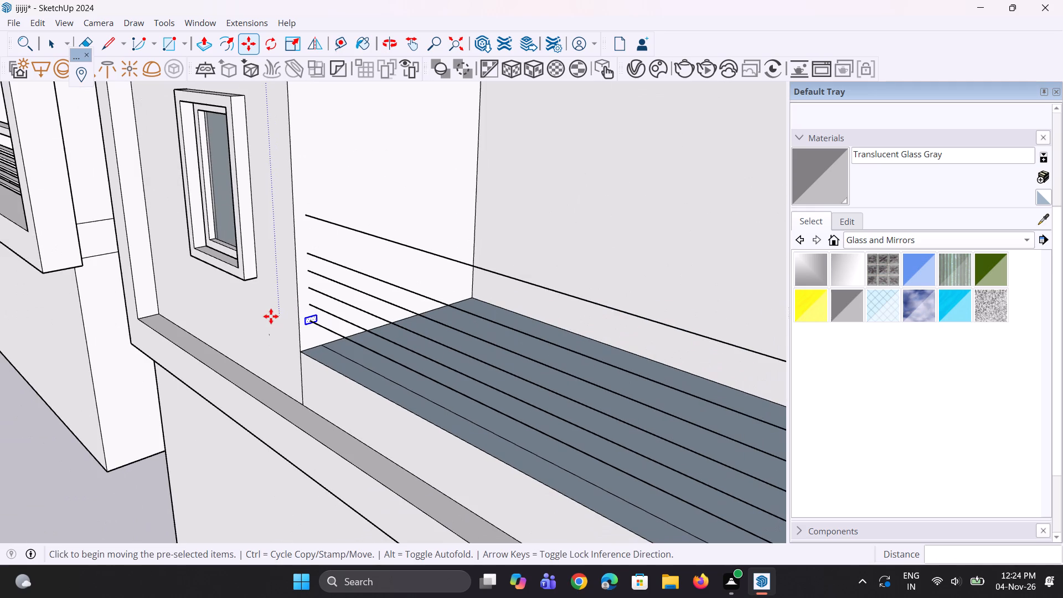
key(space)
scroll(271, 316, down, 5)
key(space)
key(space)
scroll(270, 316, down, 5)
key(space)
scroll(249, 300, down, 5)
key(space)
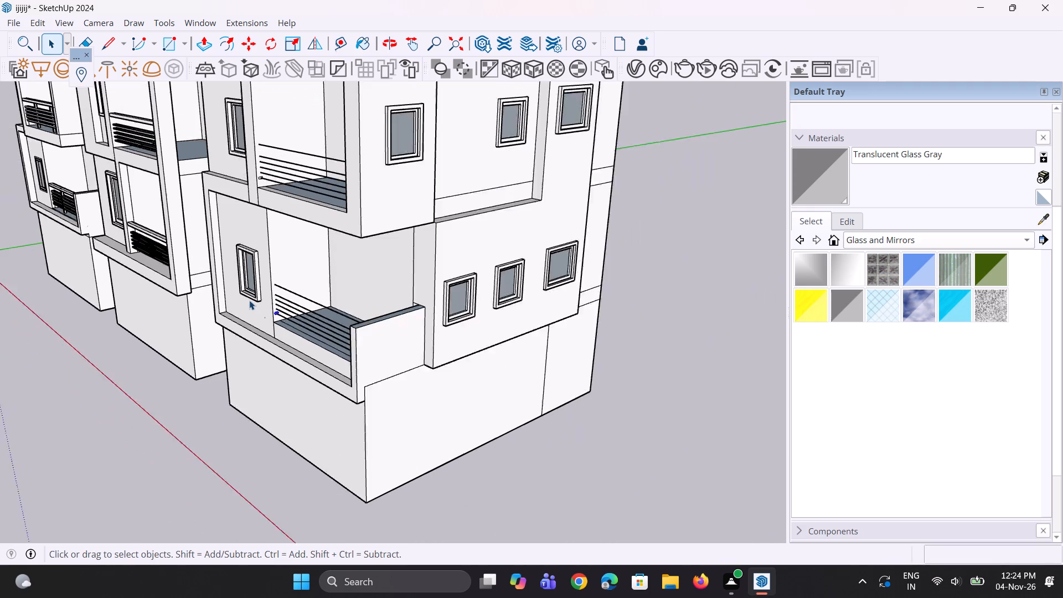
key(space)
click(615, 380)
Copy the bottom balcony's rectangle face up about 6 5/8" onto the second rail line's end.
scroll(163, 305, up, 12)
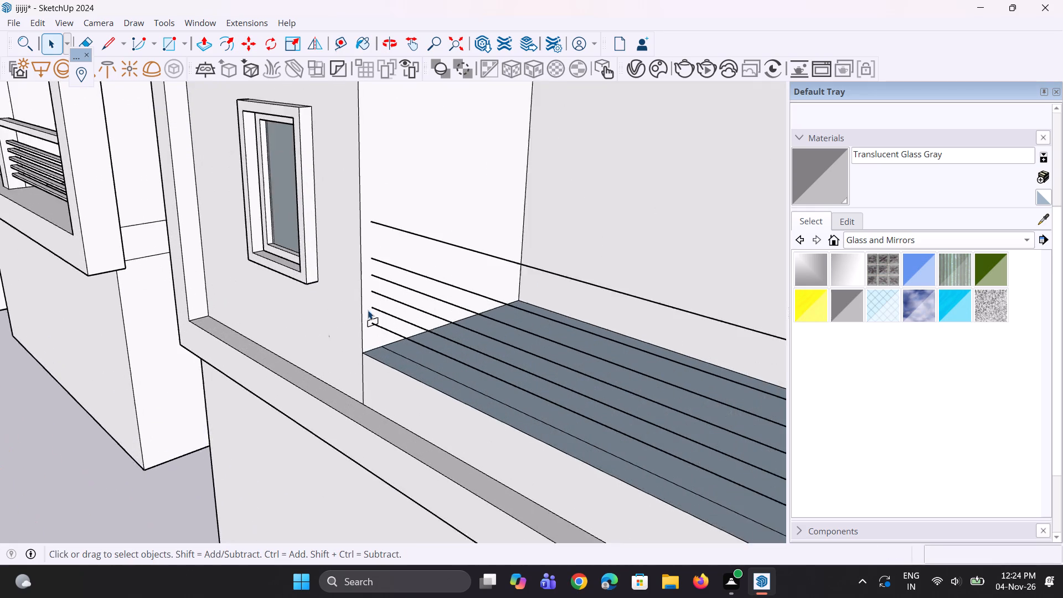
scroll(368, 310, up, 11)
click(373, 338)
middle_drag(374, 330, 357, 275)
scroll(352, 312, up, 4)
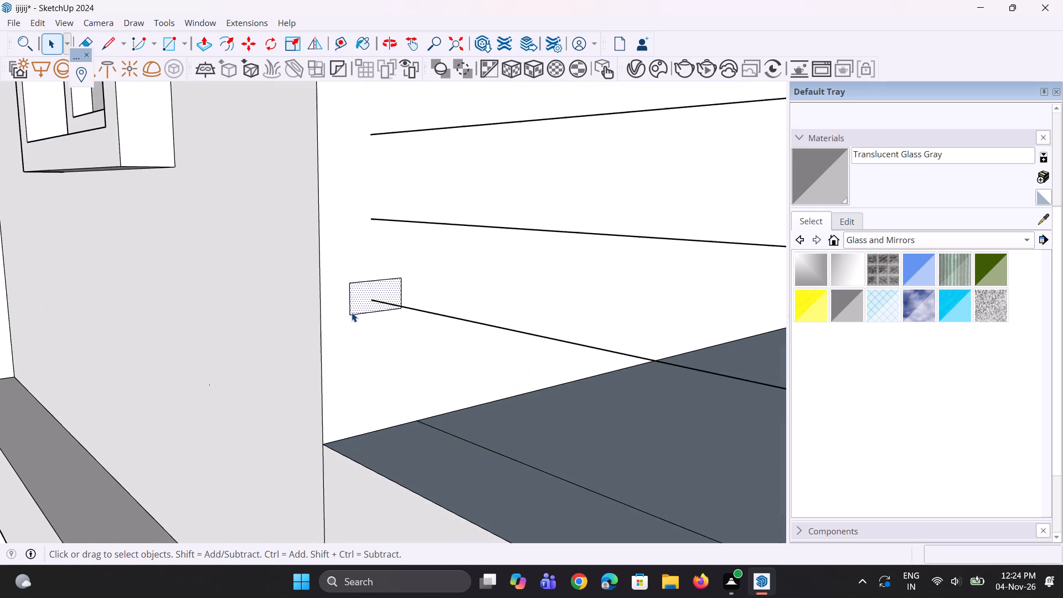
key(m)
scroll(353, 327, up, 1)
ctrl+scroll(353, 327, up, 3)
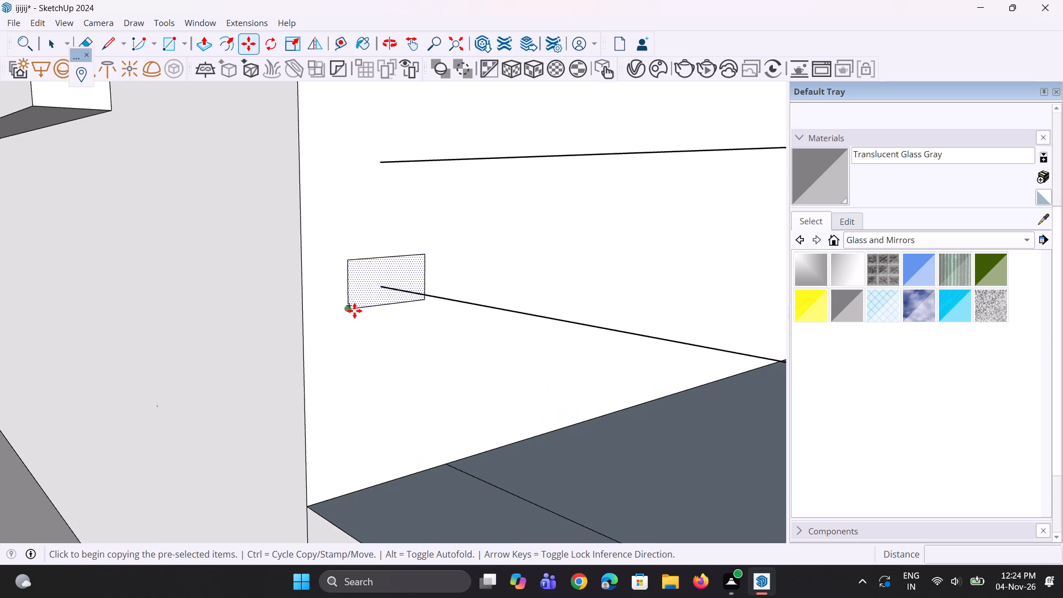
click(354, 310)
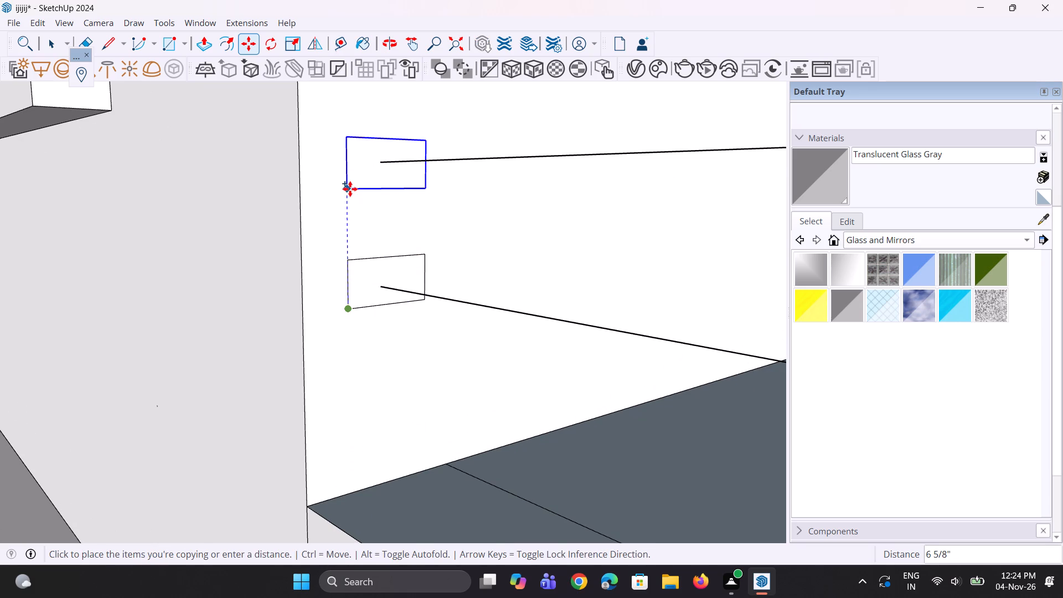
click(350, 188)
Copy the second rectangle up 7" along the side wall onto the third rail line's end.
scroll(350, 308, down, 12)
middle_drag(323, 218, 324, 274)
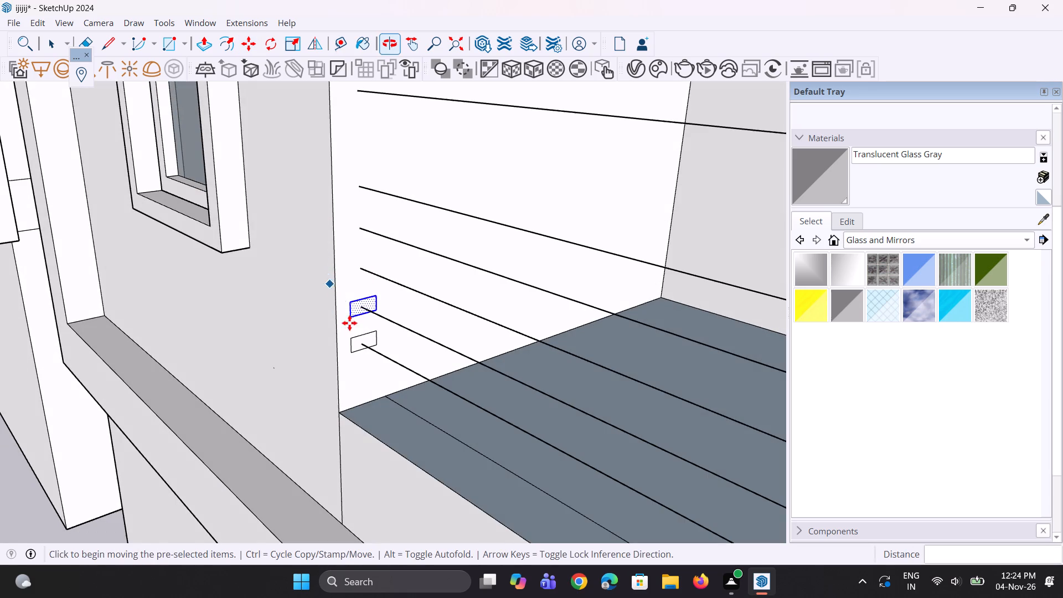
ctrl+scroll(355, 330, up, 7)
click(345, 321)
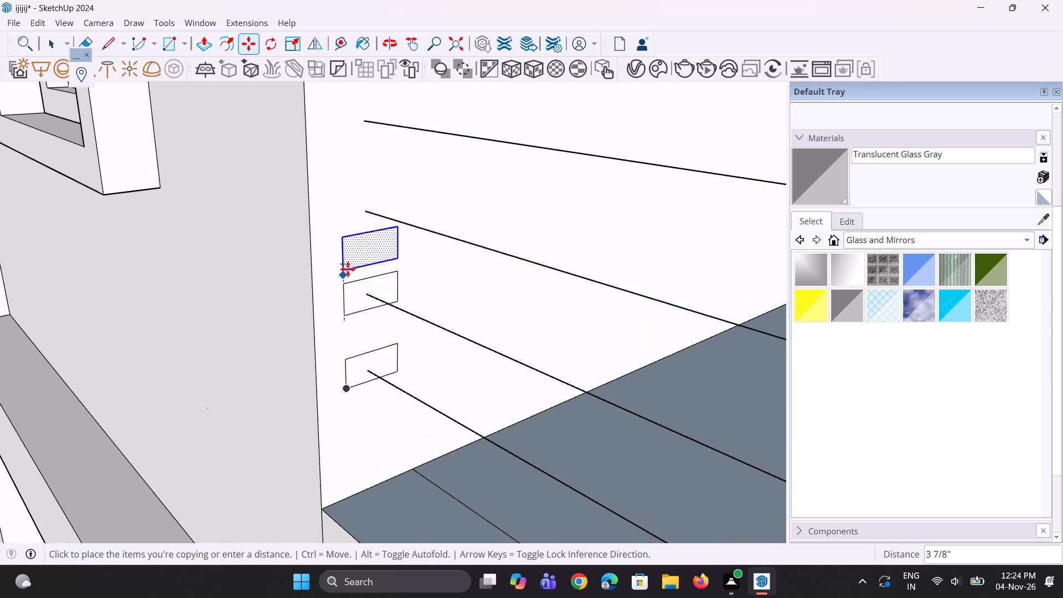
click(343, 239)
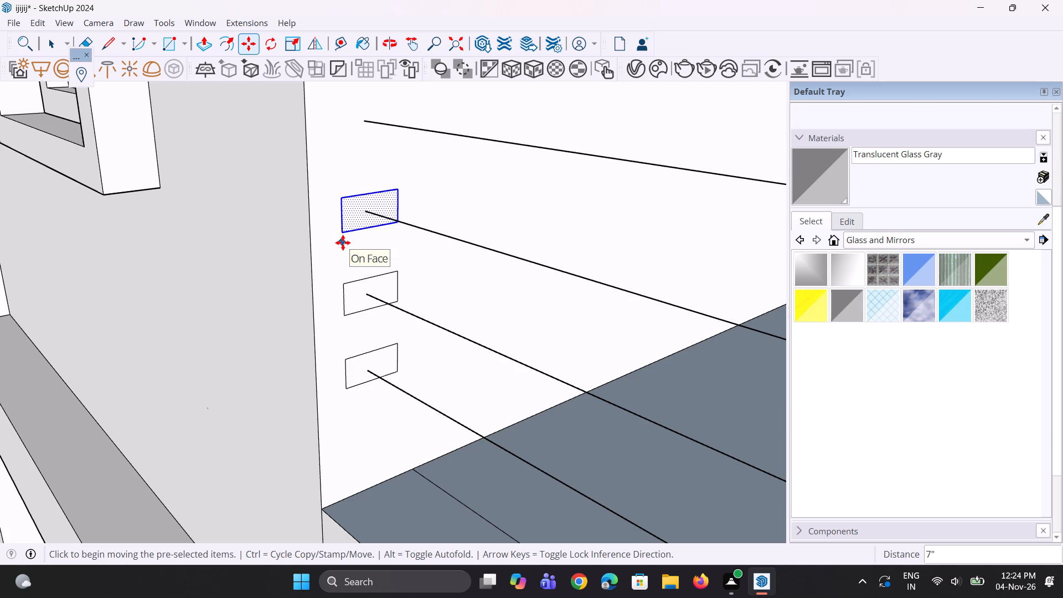
Copy the third rectangle up about 7 3/8" along the side wall onto the fourth rail line's end in the bottom corner balcony.
scroll(343, 242, up, 2)
scroll(365, 275, down, 12)
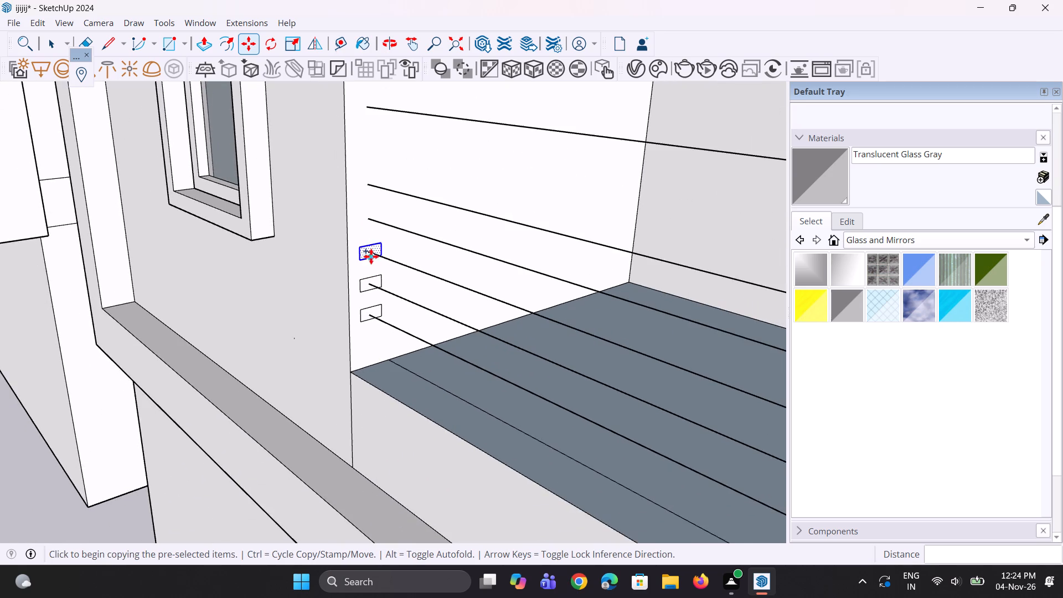
scroll(371, 256, down, 4)
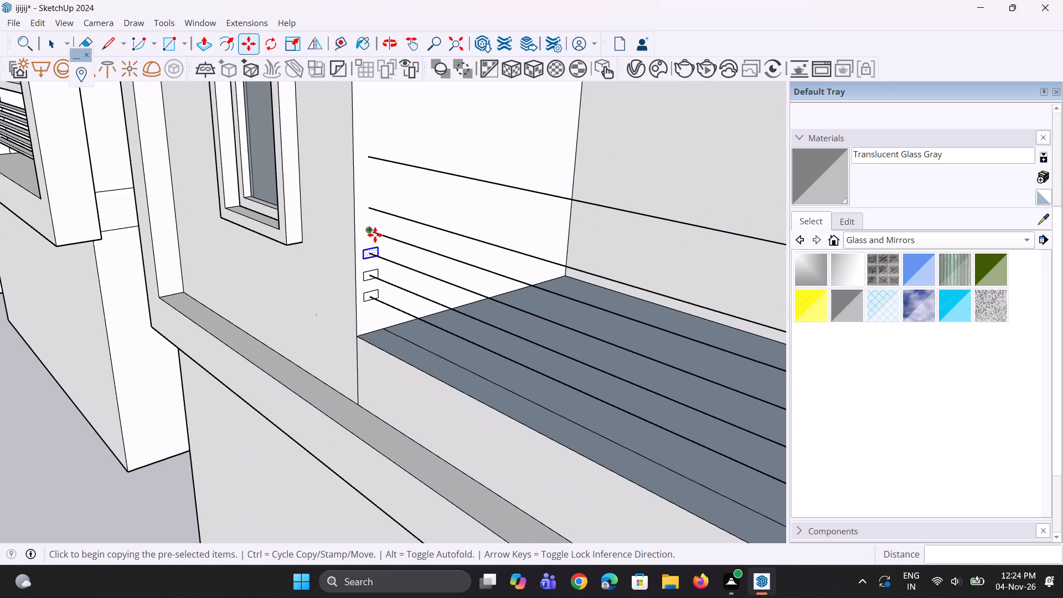
scroll(375, 235, down, 2)
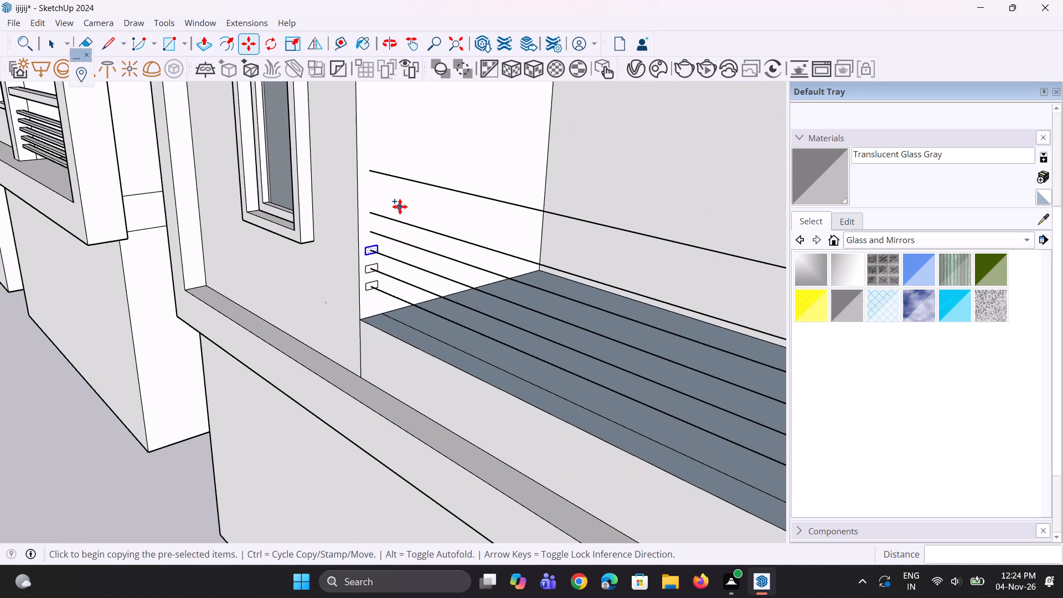
scroll(400, 205, up, 7)
scroll(348, 297, up, 3)
click(342, 322)
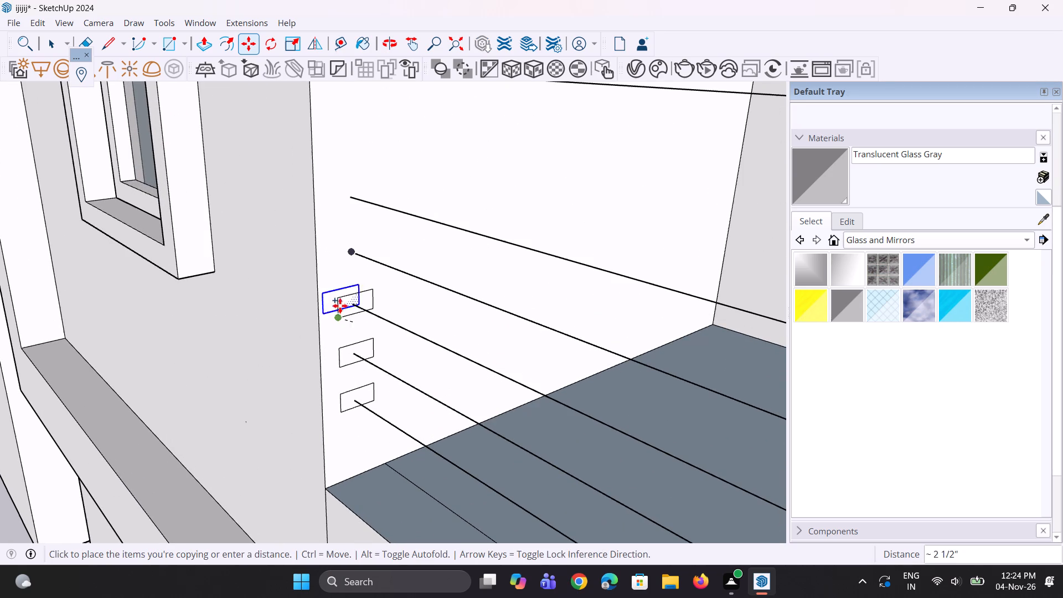
click(349, 269)
Copy the fourth rectangle up about 6 7/16" along the side wall onto the fifth rail line's end.
scroll(344, 264, up, 4)
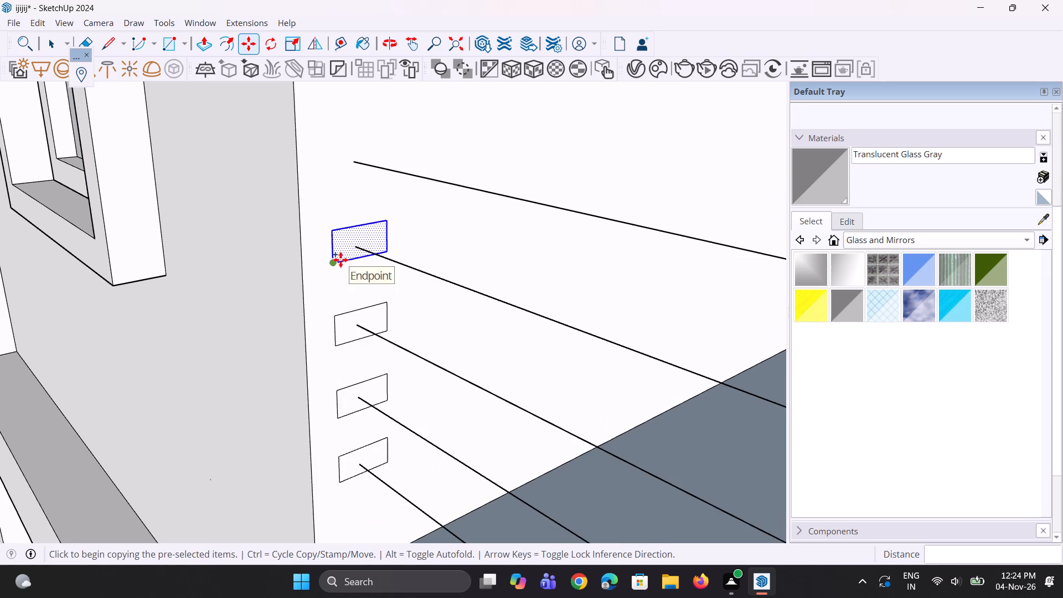
click(332, 266)
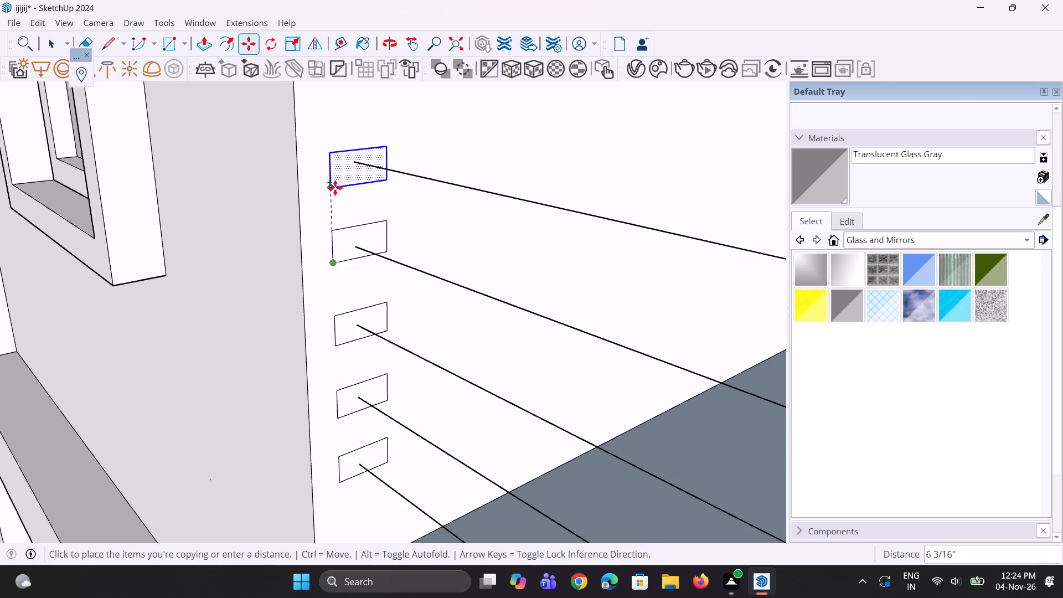
click(334, 185)
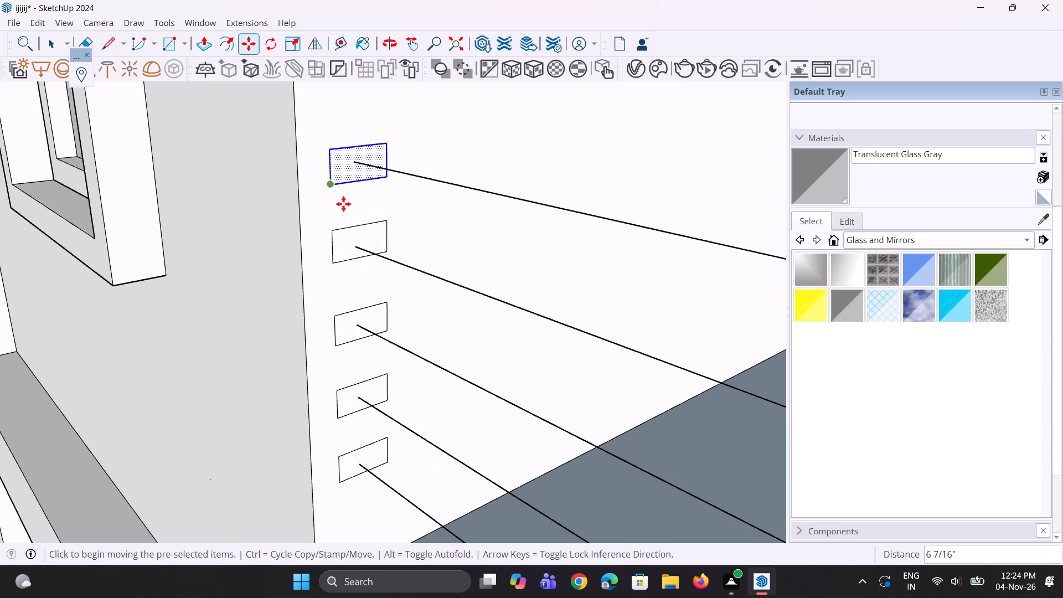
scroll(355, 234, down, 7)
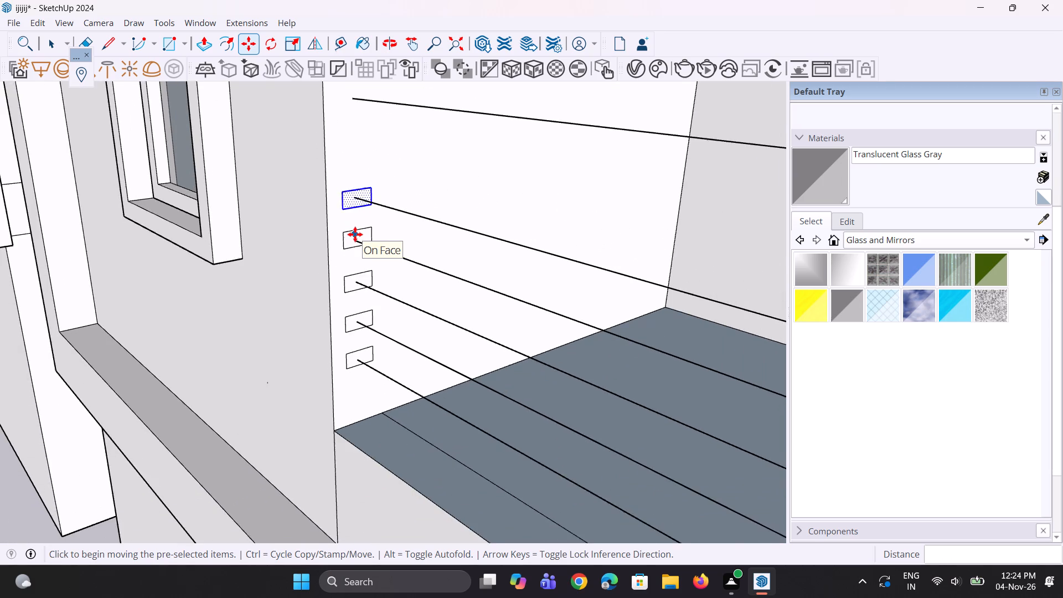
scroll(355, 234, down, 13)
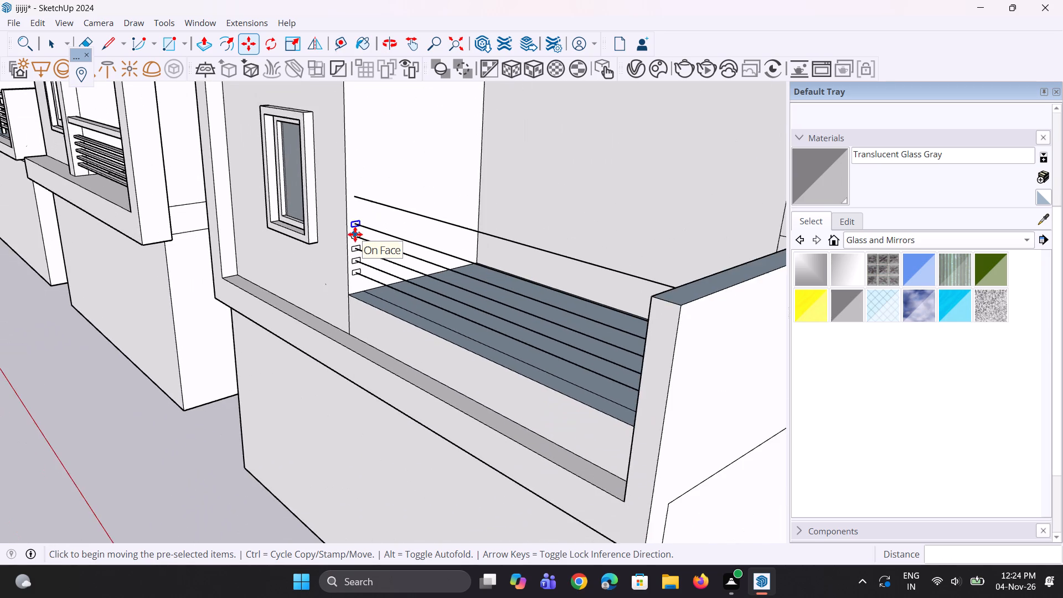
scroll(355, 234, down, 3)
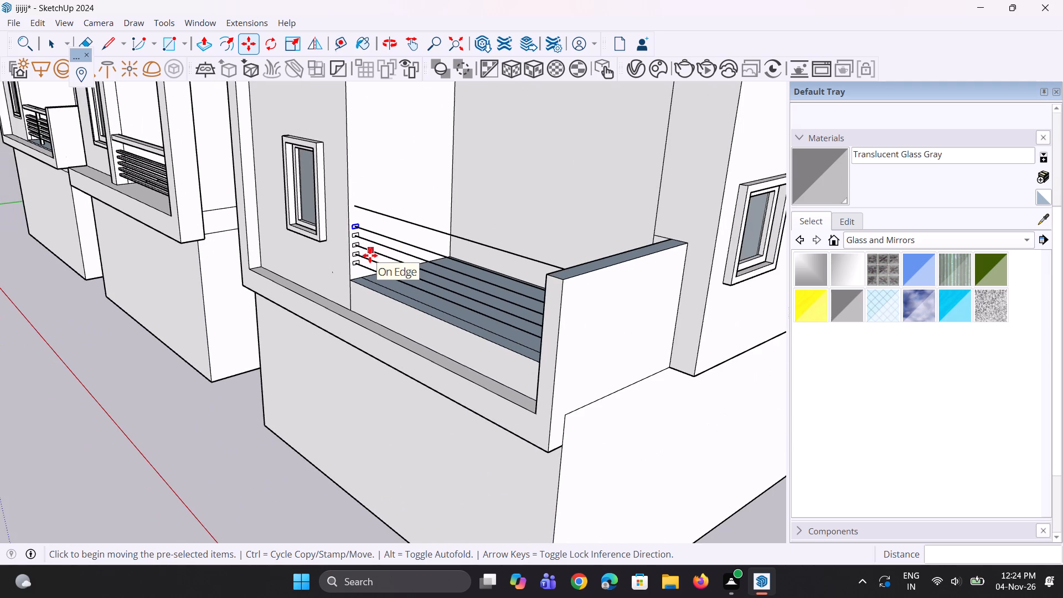
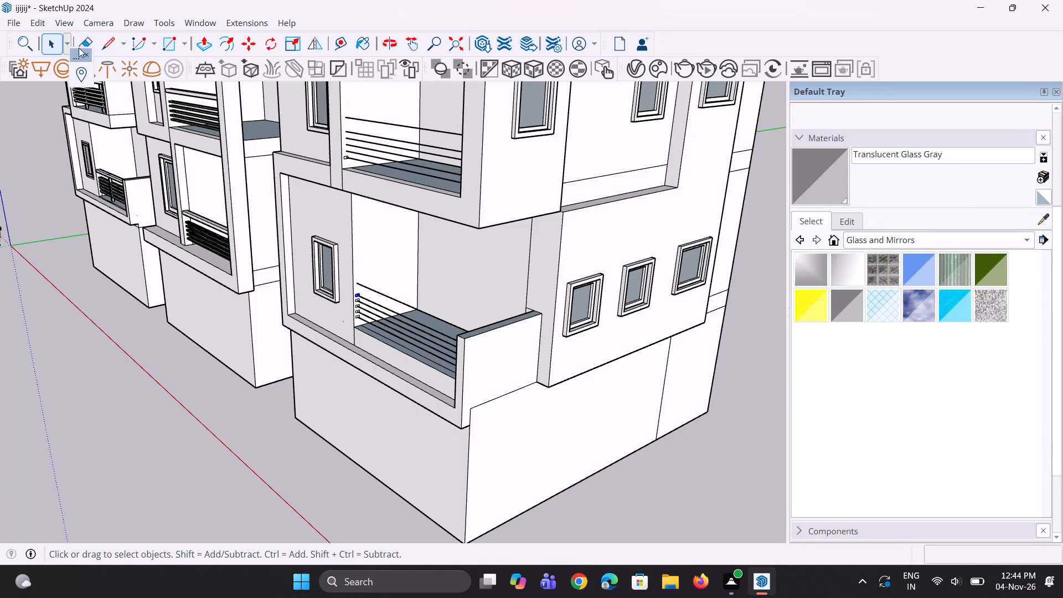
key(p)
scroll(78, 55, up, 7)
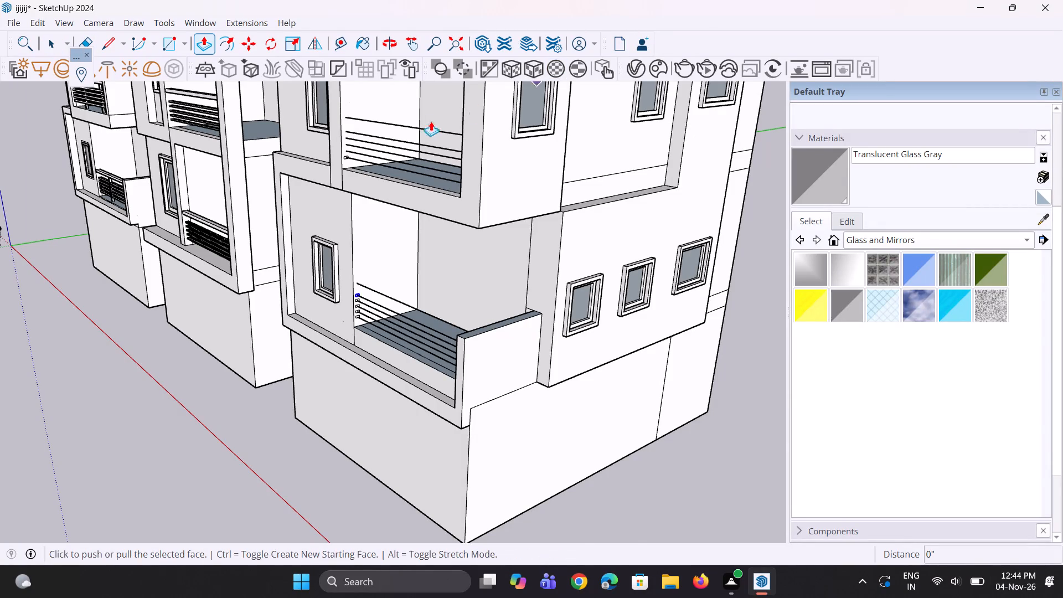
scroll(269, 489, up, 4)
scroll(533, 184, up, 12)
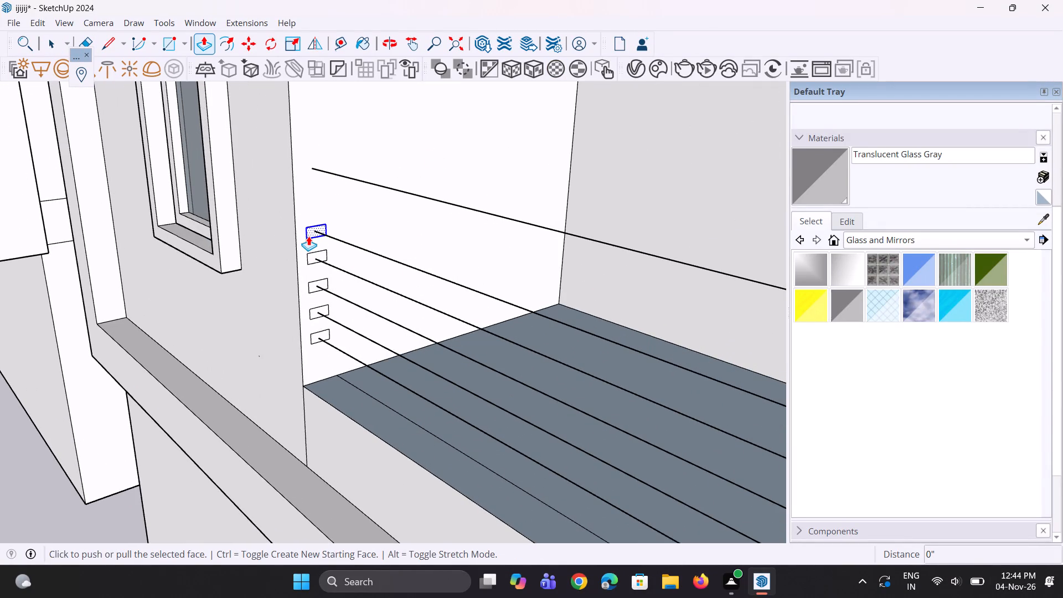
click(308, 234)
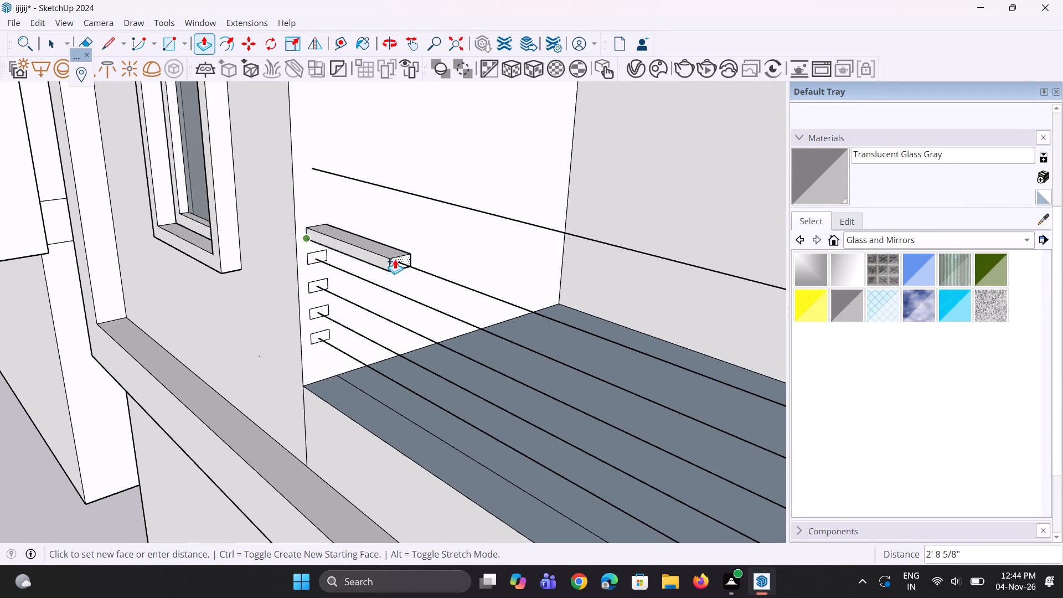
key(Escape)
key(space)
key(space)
Copy the fifth rectangle face up 1' 3" along the side wall onto the handrail line's end in the bottom corner balcony.
scroll(335, 239, up, 2)
key(space)
scroll(298, 234, up, 2)
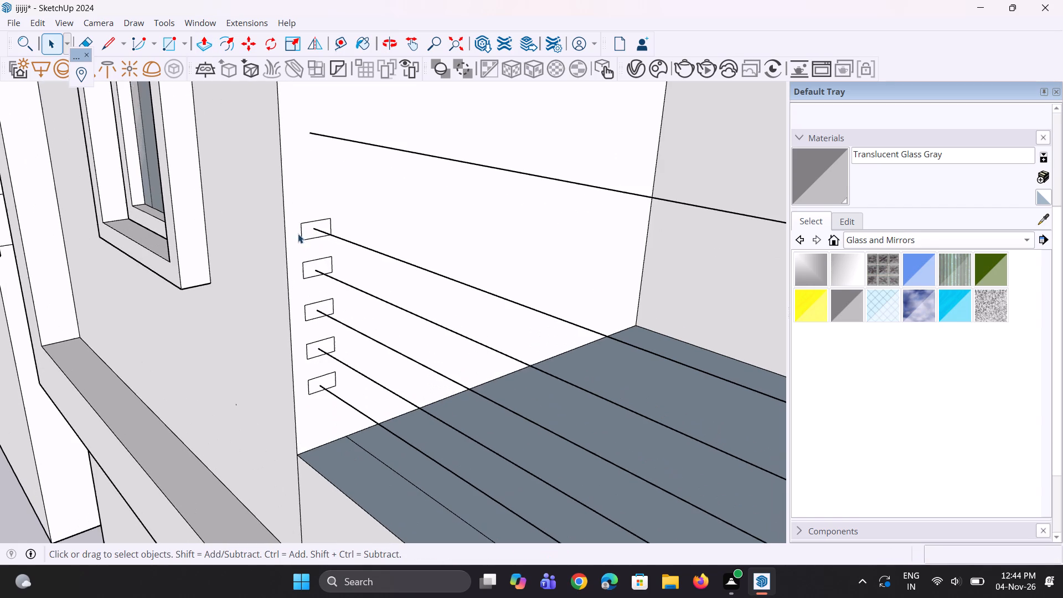
scroll(301, 229, up, 1)
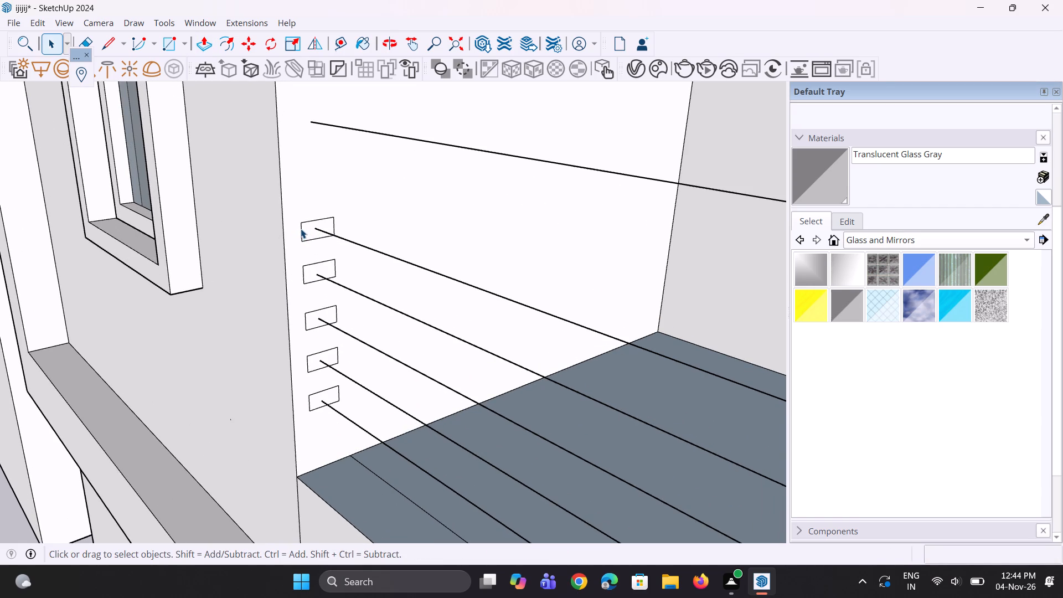
scroll(234, 203, up, 1)
scroll(348, 224, up, 2)
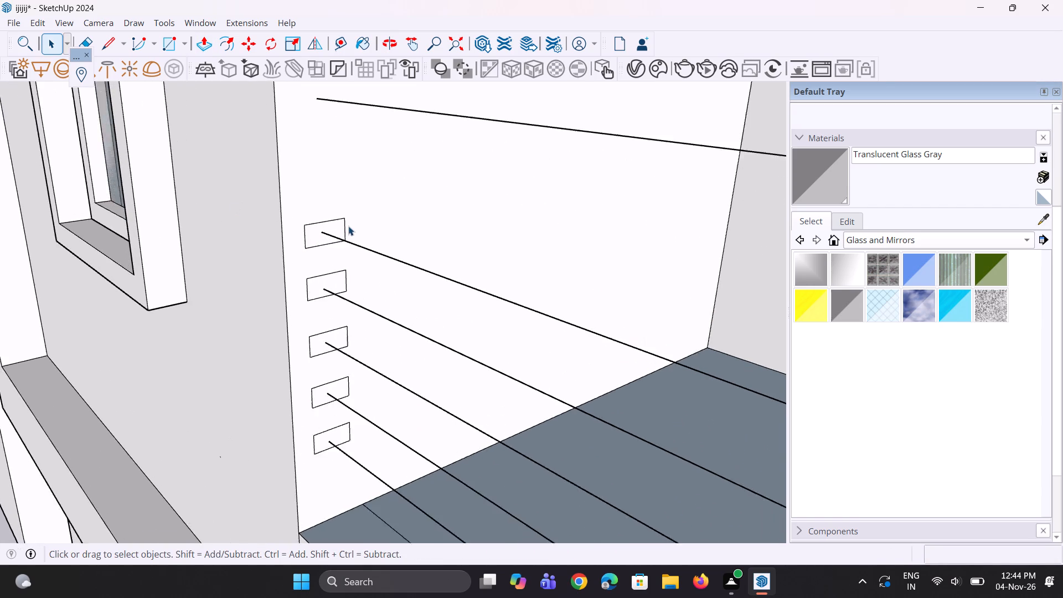
scroll(348, 226, up, 2)
click(306, 241)
scroll(332, 220, down, 5)
key(m)
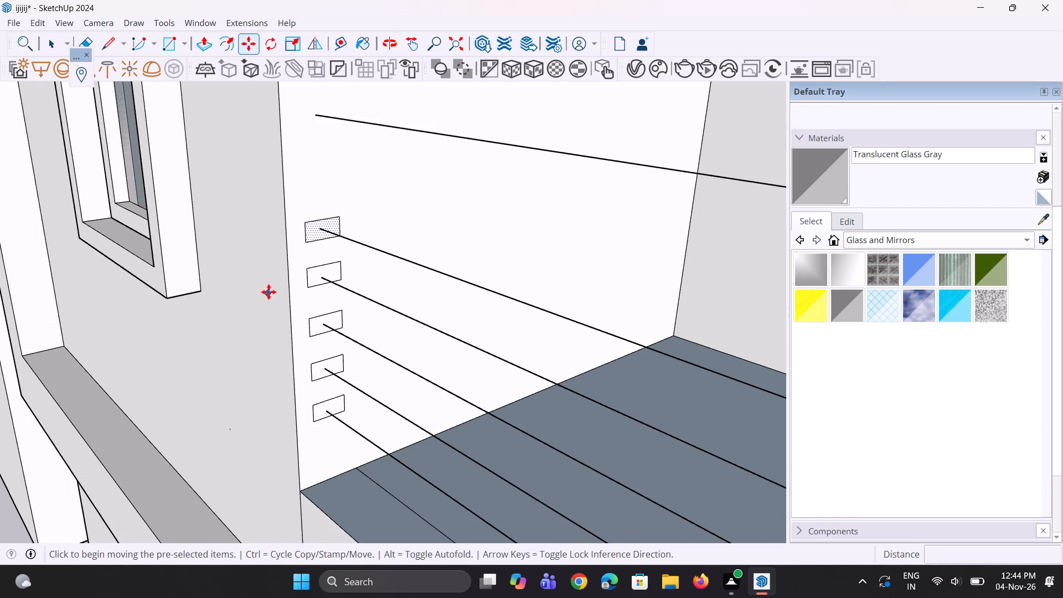
click(309, 245)
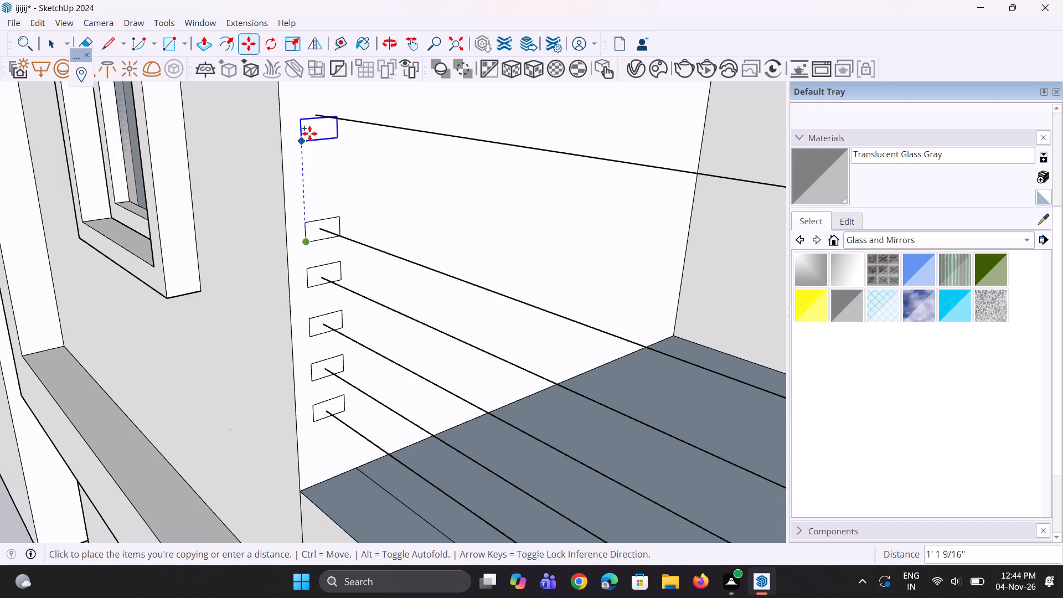
click(305, 122)
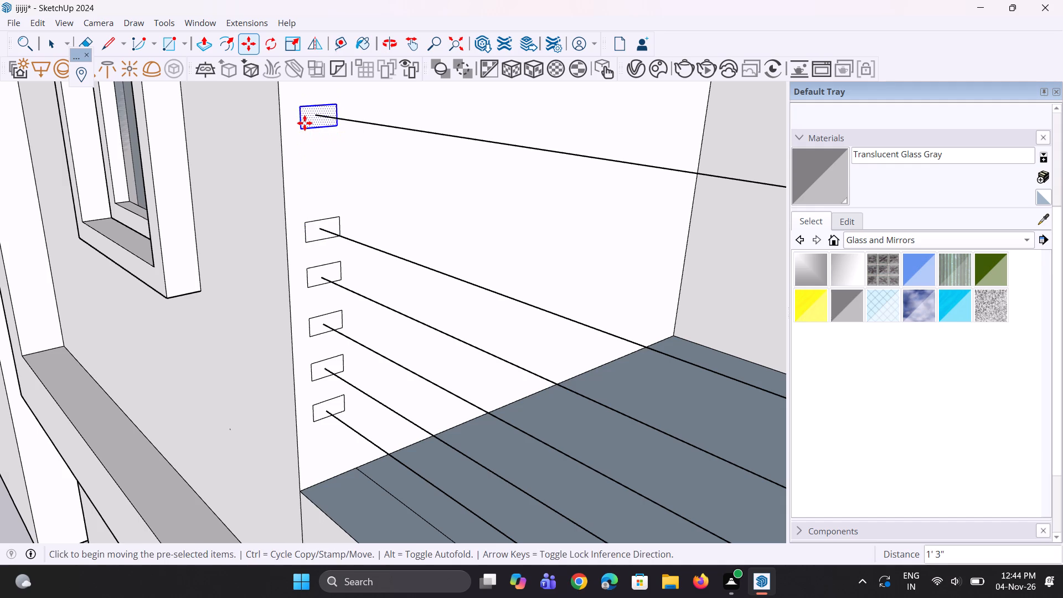
Extrude the handrail rectangle along its line about 16' 2 3/16" to the end wall of the bottom corner balcony.
key(p)
click(310, 115)
scroll(349, 122, down, 7)
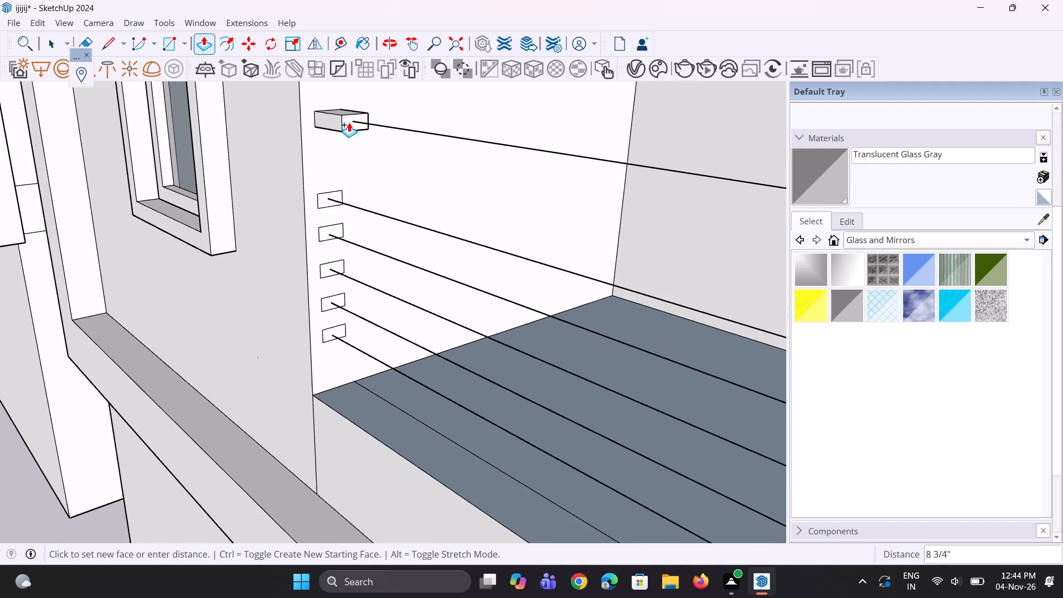
scroll(349, 122, down, 11)
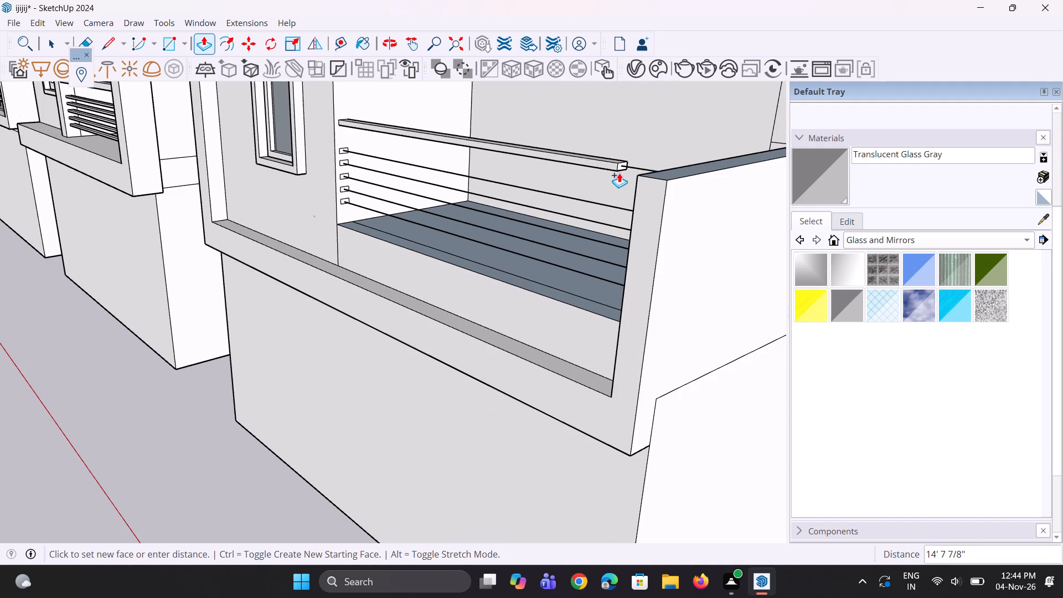
click(632, 187)
Extrude the five rail rectangles below the handrail by the same 16' 2 3/16" distance.
scroll(402, 176, up, 5)
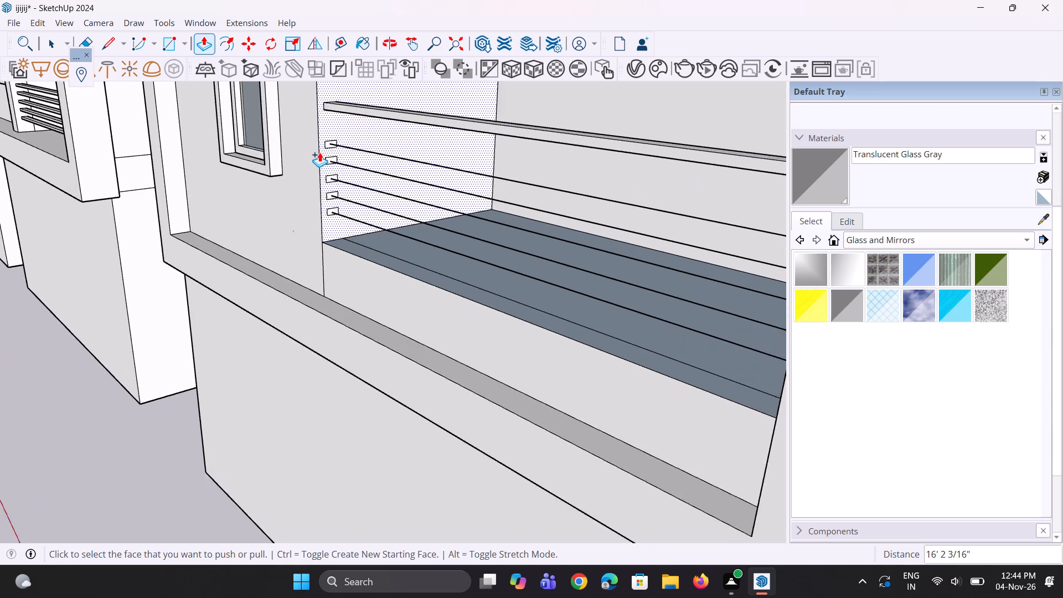
scroll(319, 152, up, 5)
double_click(331, 143)
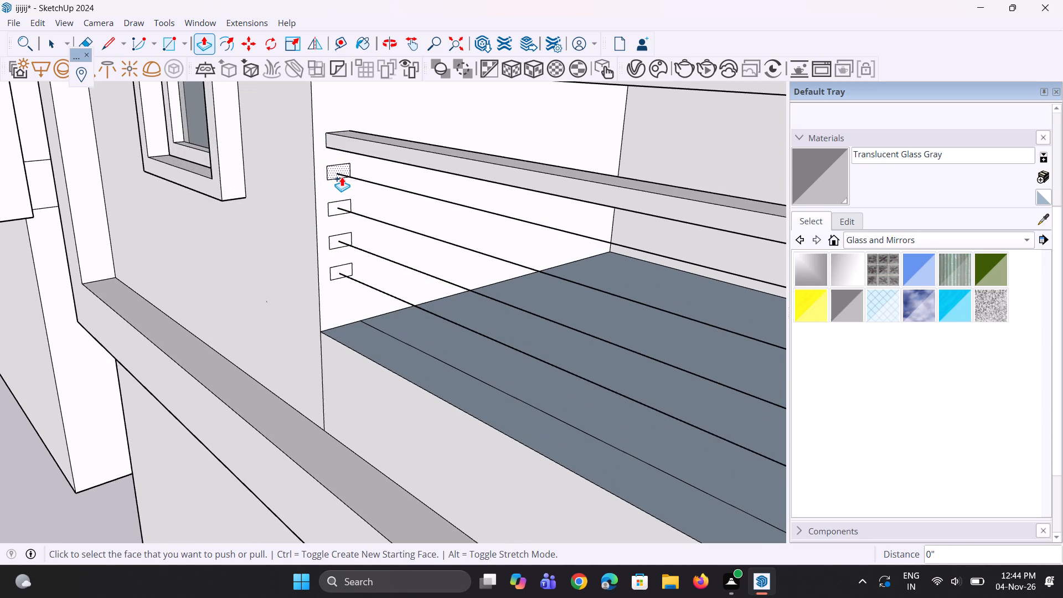
double_click(342, 177)
scroll(340, 209, up, 3)
double_click(340, 210)
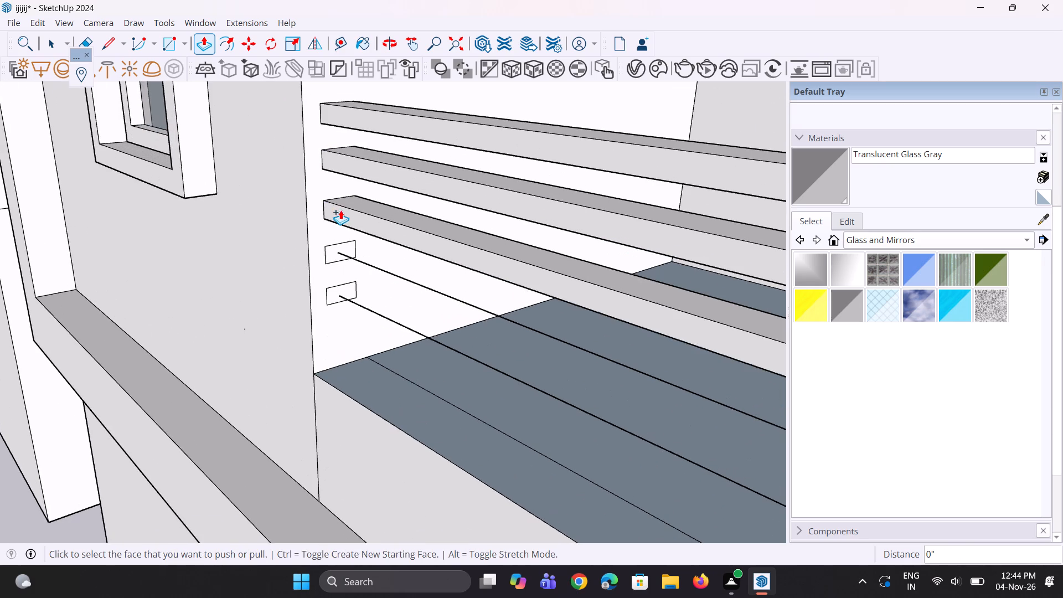
double_click(333, 258)
double_click(340, 291)
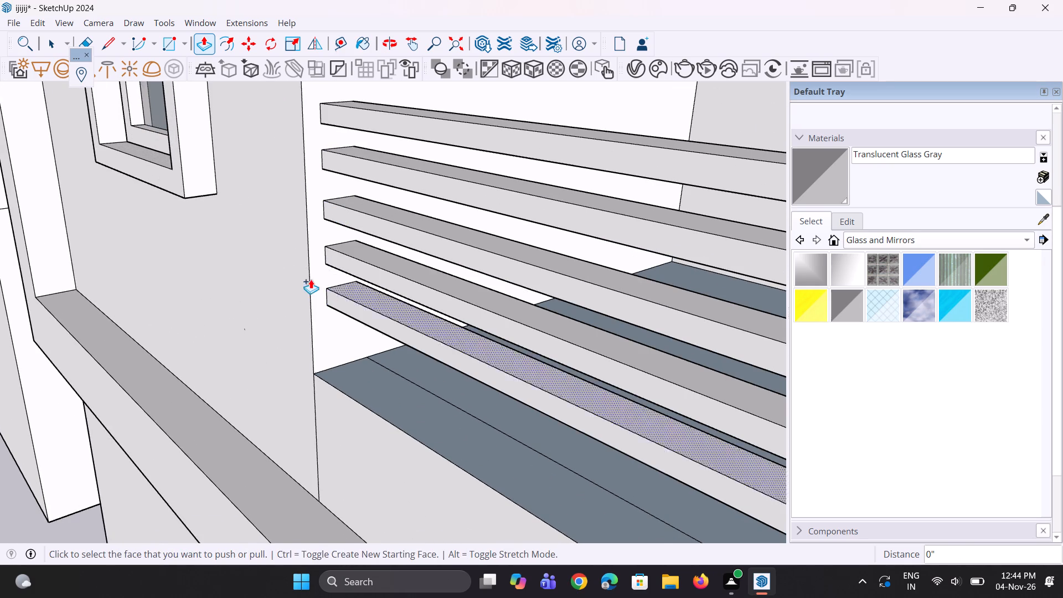
In the second corner balcony from the bottom, copy the lowest rectangle face up 7" onto the second rail line's end.
scroll(312, 277, down, 20)
scroll(312, 277, down, 6)
scroll(421, 244, down, 5)
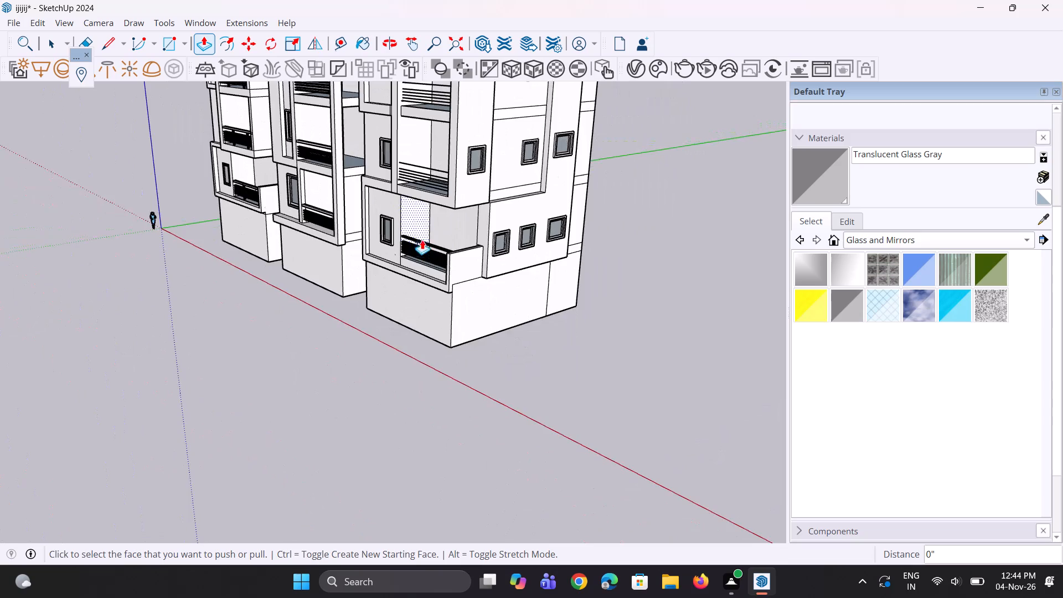
scroll(414, 164, up, 13)
scroll(377, 233, up, 10)
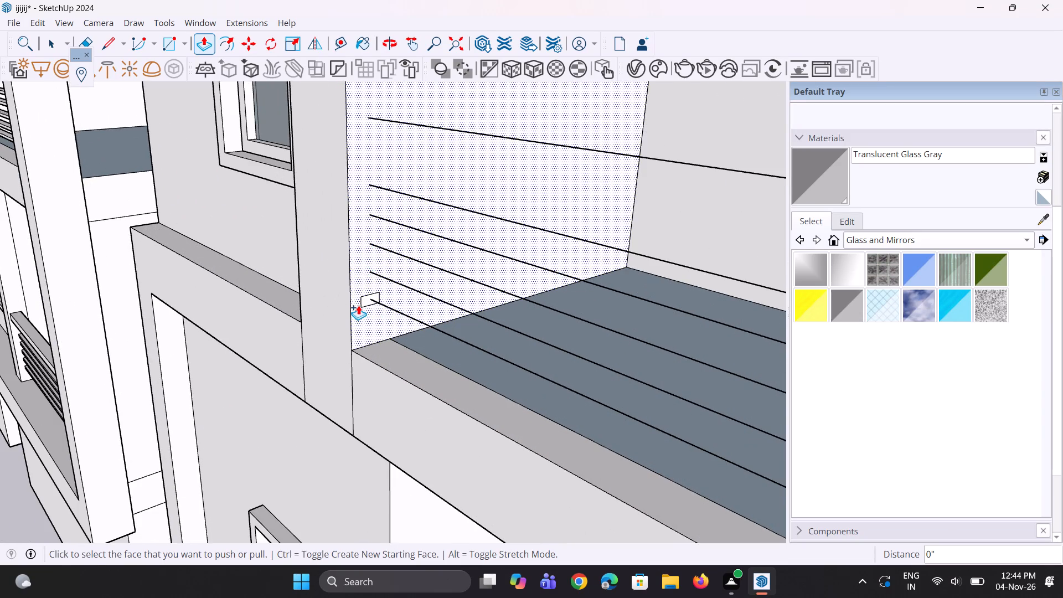
key(space)
scroll(367, 326, up, 4)
key(space)
click(363, 292)
key(m)
scroll(353, 317, up, 2)
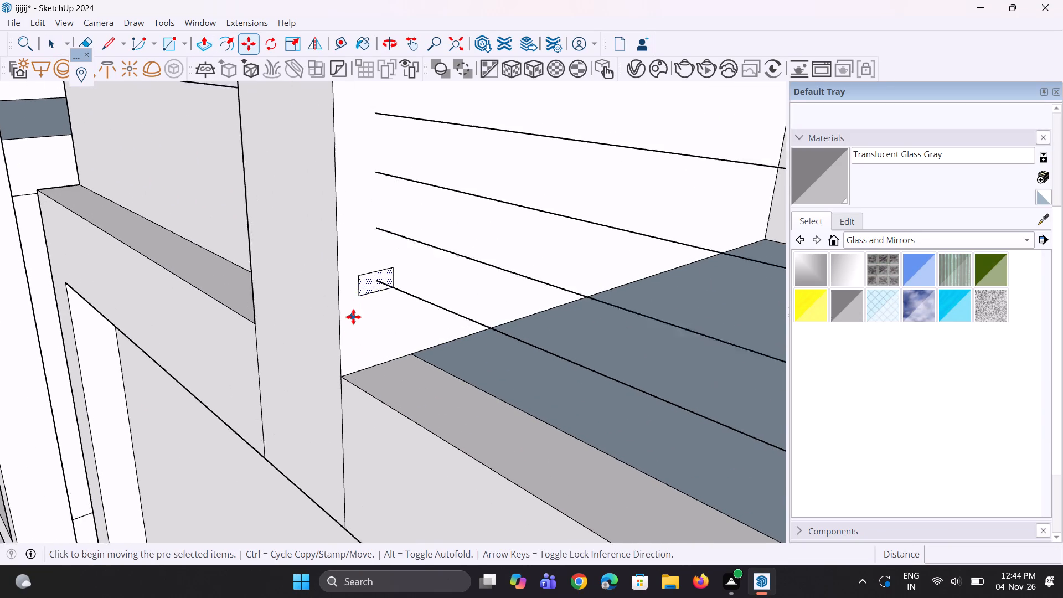
scroll(353, 317, up, 1)
click(358, 293)
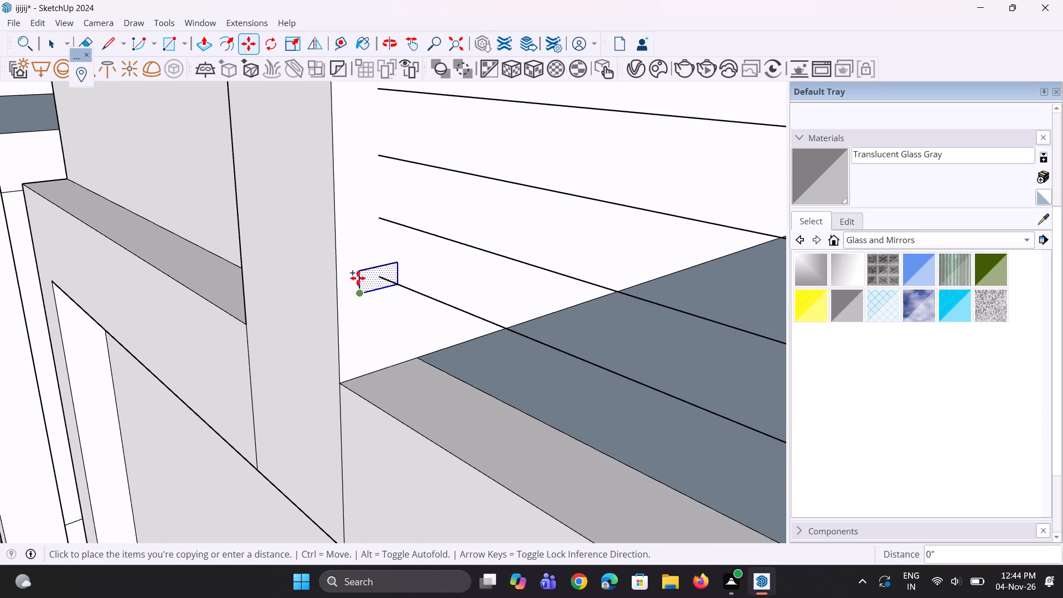
click(356, 235)
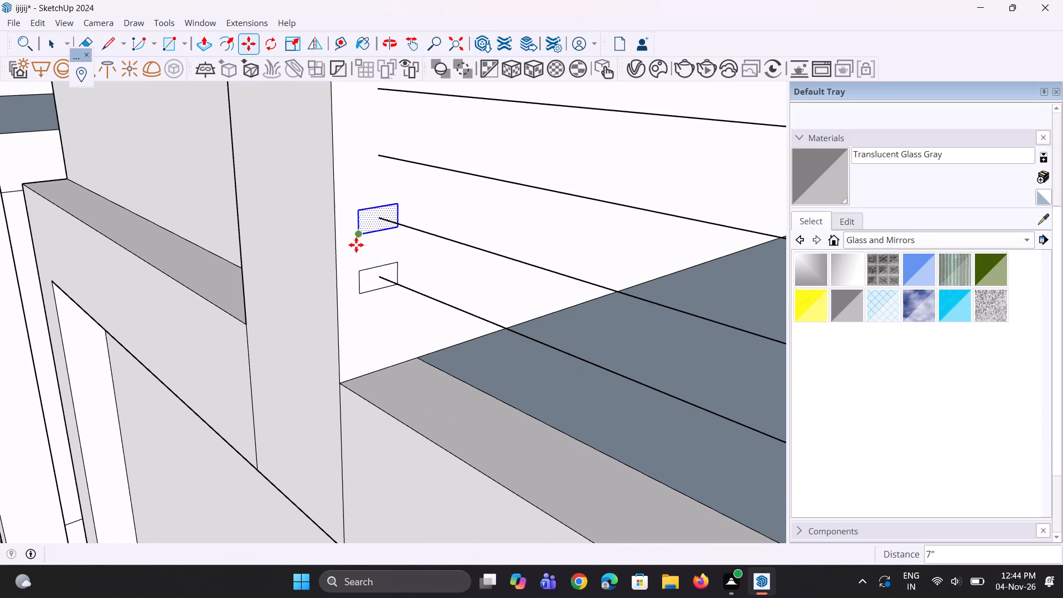
Copy the second rectangle up along the side wall onto the third rail line's end.
scroll(355, 256, down, 4)
scroll(354, 256, up, 3)
click(360, 238)
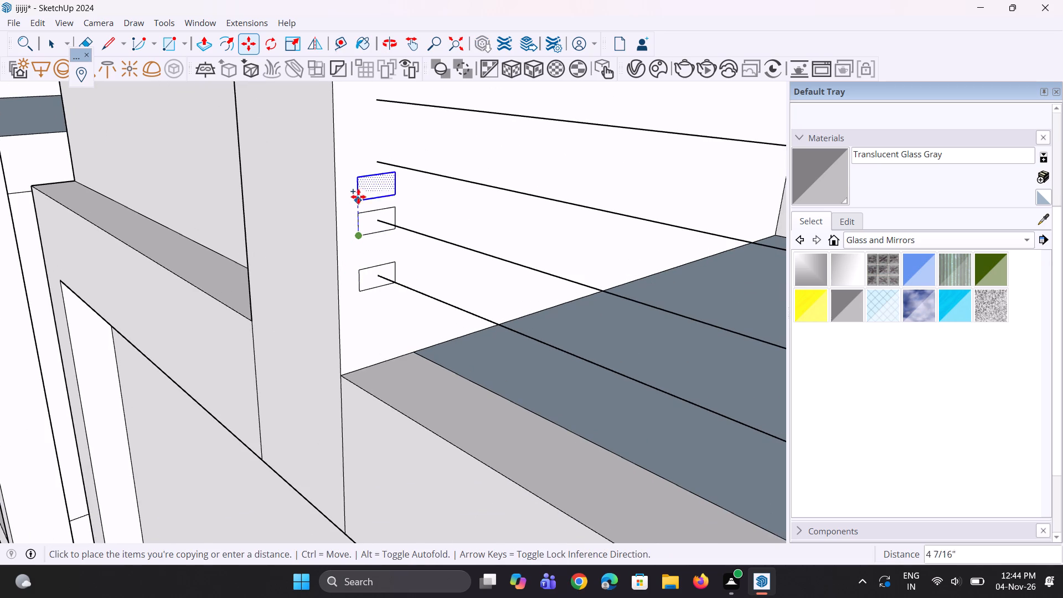
click(359, 176)
Copy the third rectangle up about 6 5/8" along the side wall onto the fourth rail line's end.
scroll(387, 289, down, 4)
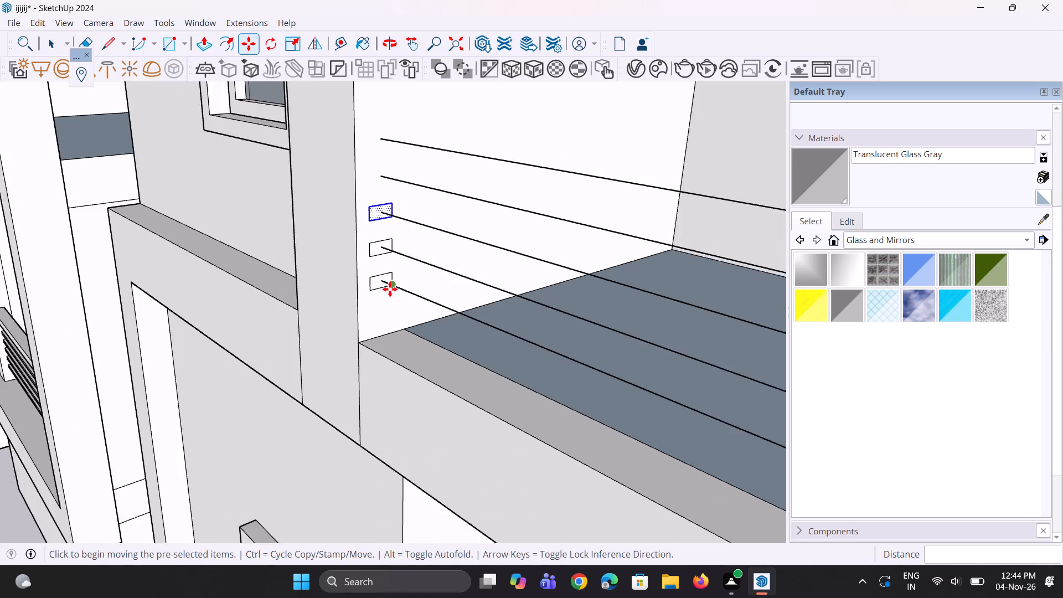
scroll(390, 289, down, 6)
scroll(386, 164, up, 13)
scroll(375, 315, up, 2)
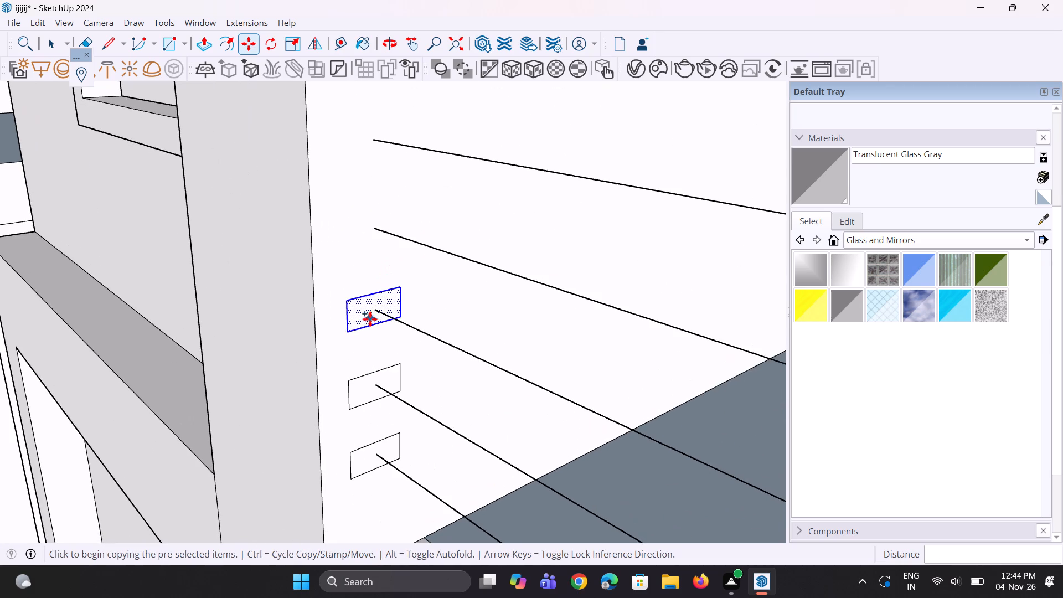
click(350, 332)
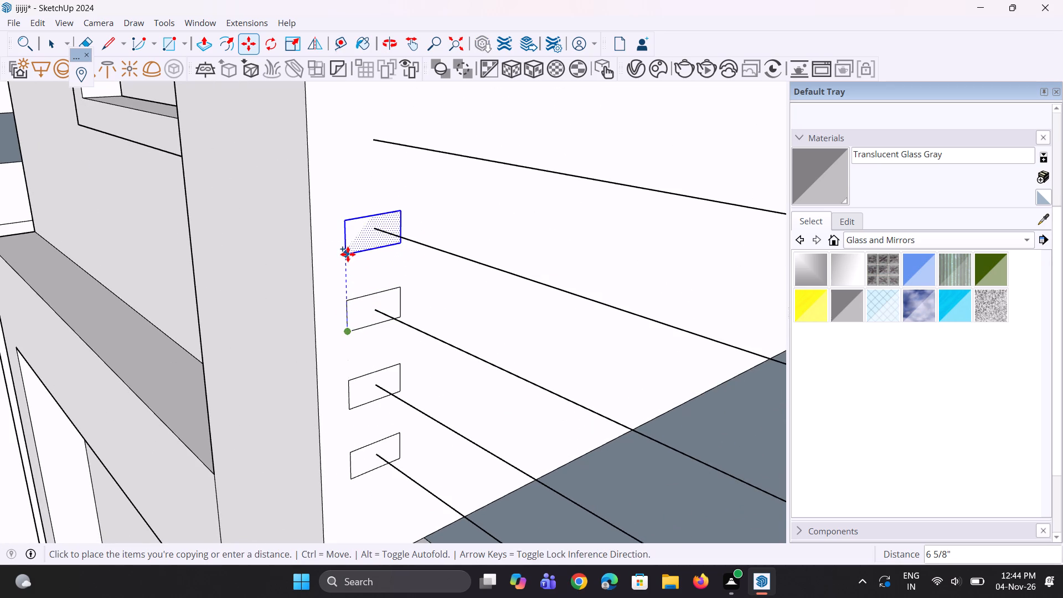
click(348, 254)
Copy the fourth rectangle up 7 1/2" along the side wall onto the fifth rail line's end.
scroll(382, 324, down, 10)
scroll(360, 195, up, 4)
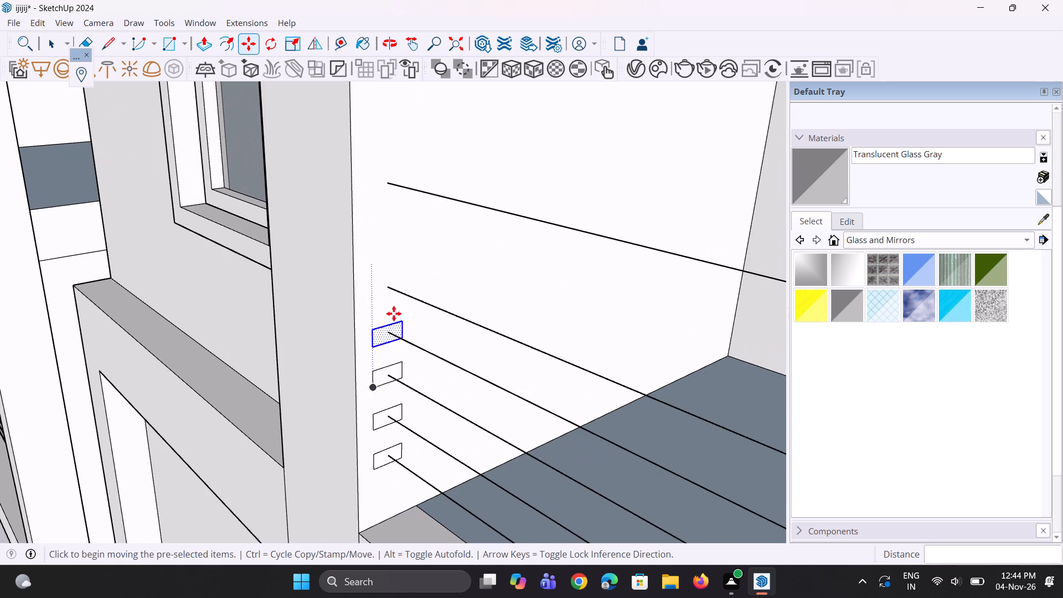
click(374, 345)
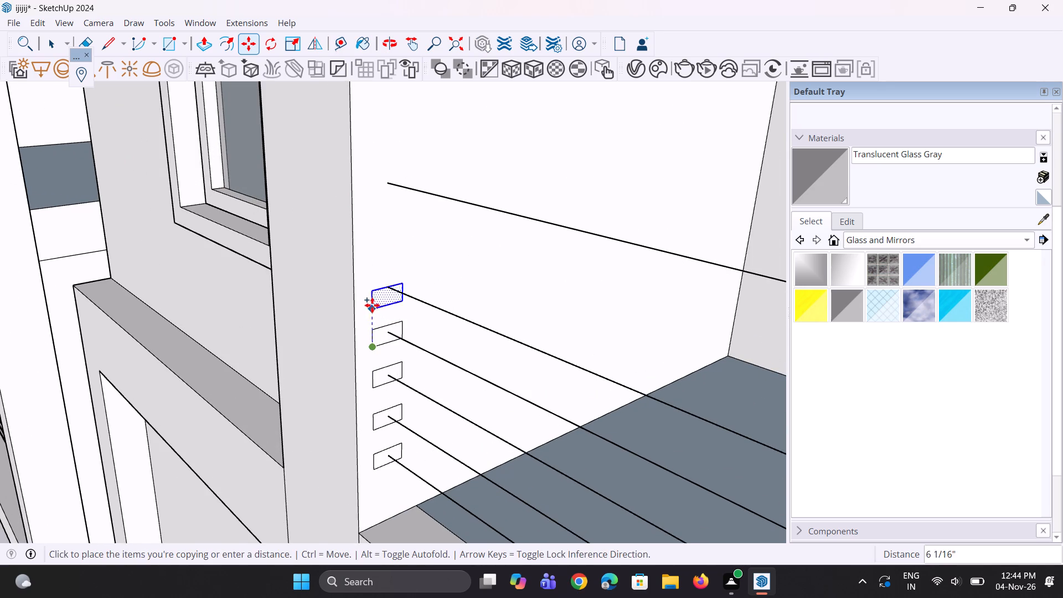
click(370, 300)
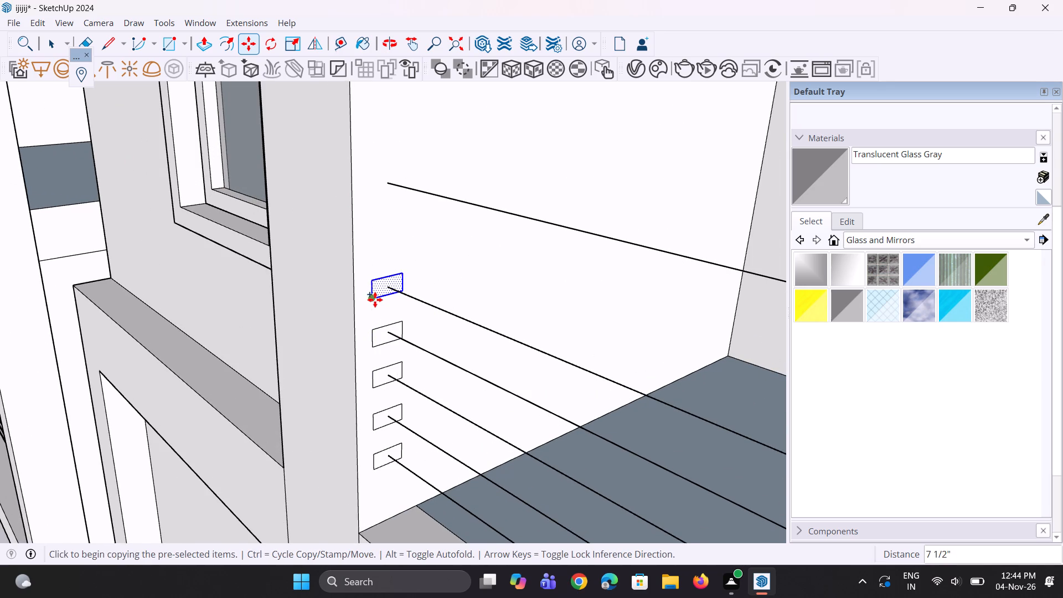
Copy the fifth rectangle up about 1' 2 3/8" onto the handrail line's end in the second balcony.
click(375, 300)
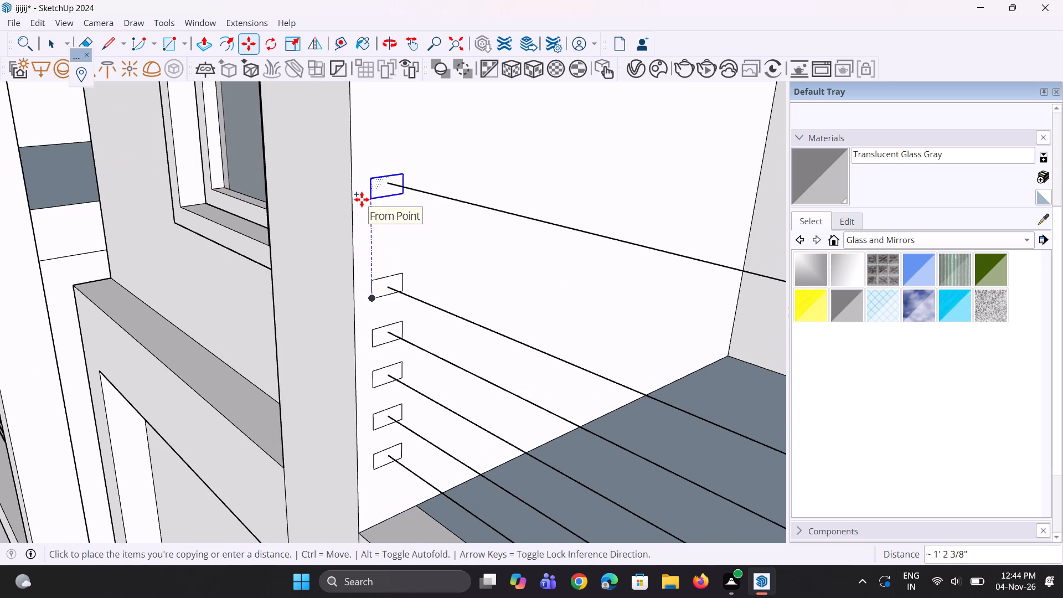
click(362, 199)
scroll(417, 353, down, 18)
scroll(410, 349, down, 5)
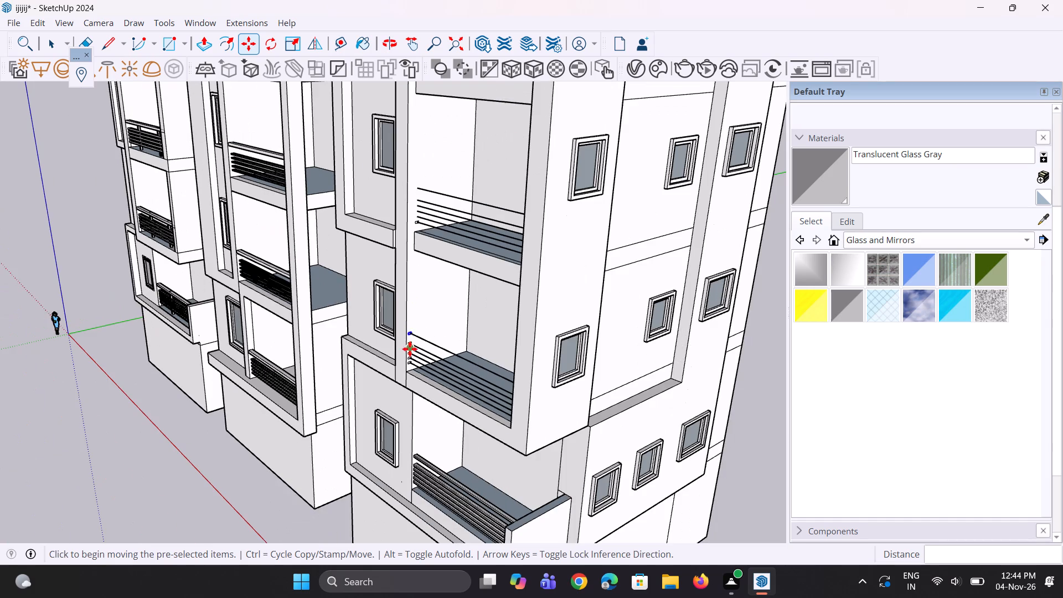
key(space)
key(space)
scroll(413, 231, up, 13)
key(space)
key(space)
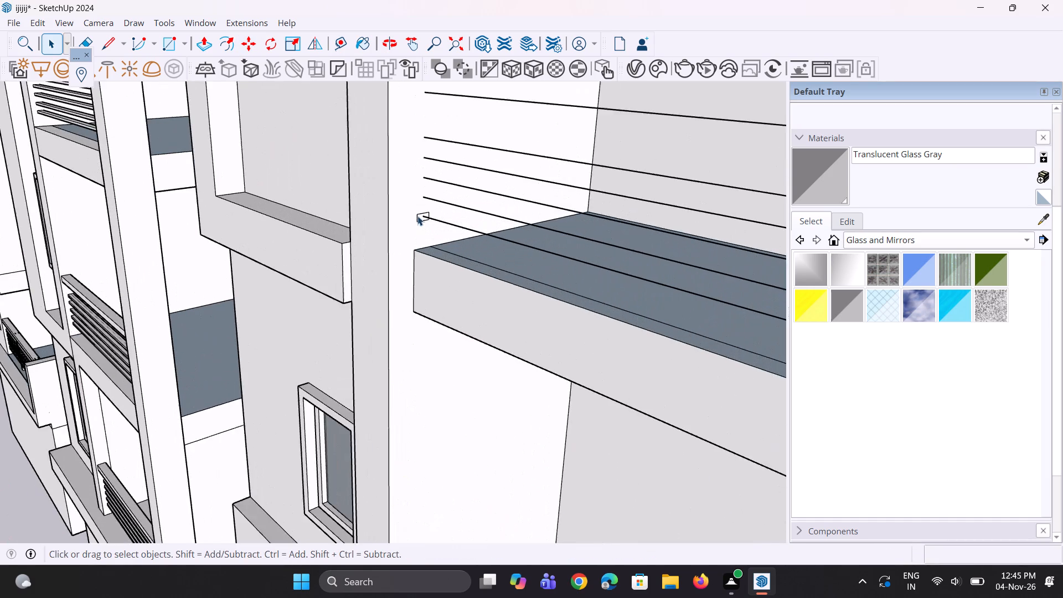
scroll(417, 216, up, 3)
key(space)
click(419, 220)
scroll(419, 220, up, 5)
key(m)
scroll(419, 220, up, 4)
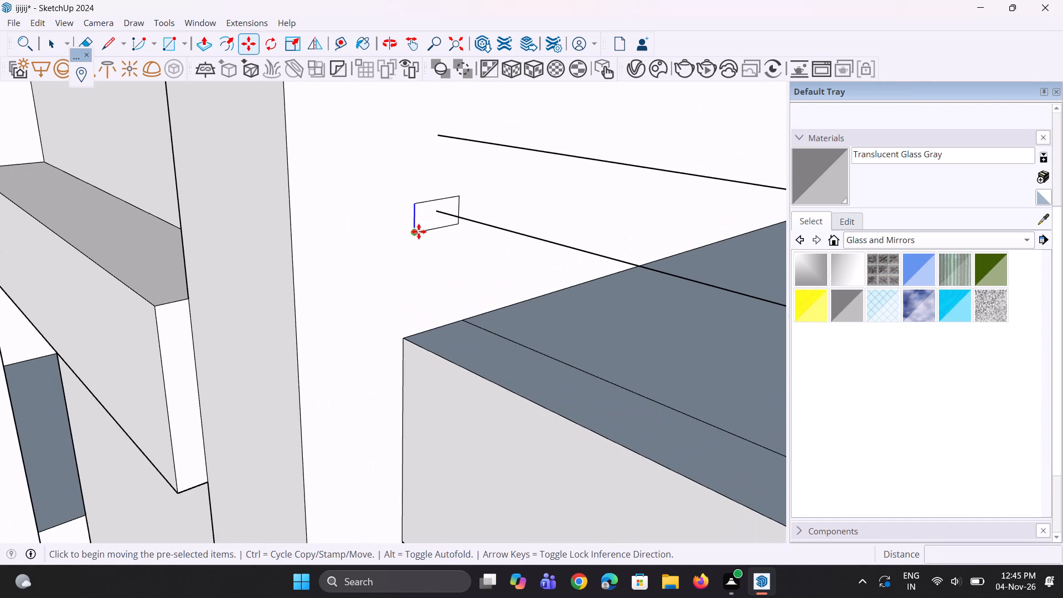
In the third corner balcony from the bottom, copy the lowest rectangle face up onto the second rail line's end.
key(space)
key(space)
key(space)
scroll(430, 223, up, 4)
click(432, 217)
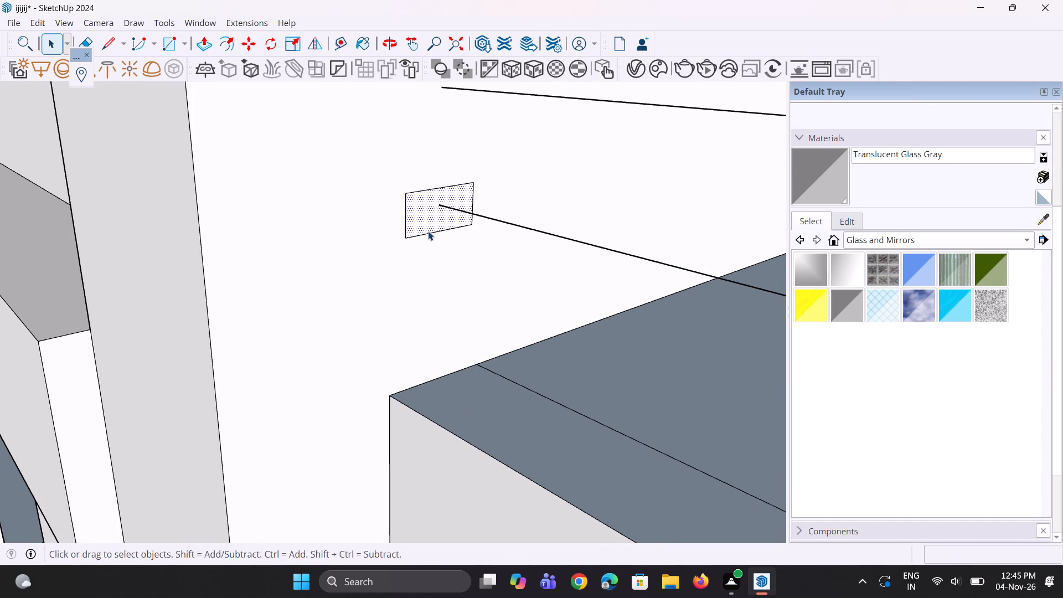
key(m)
scroll(422, 237, up, 3)
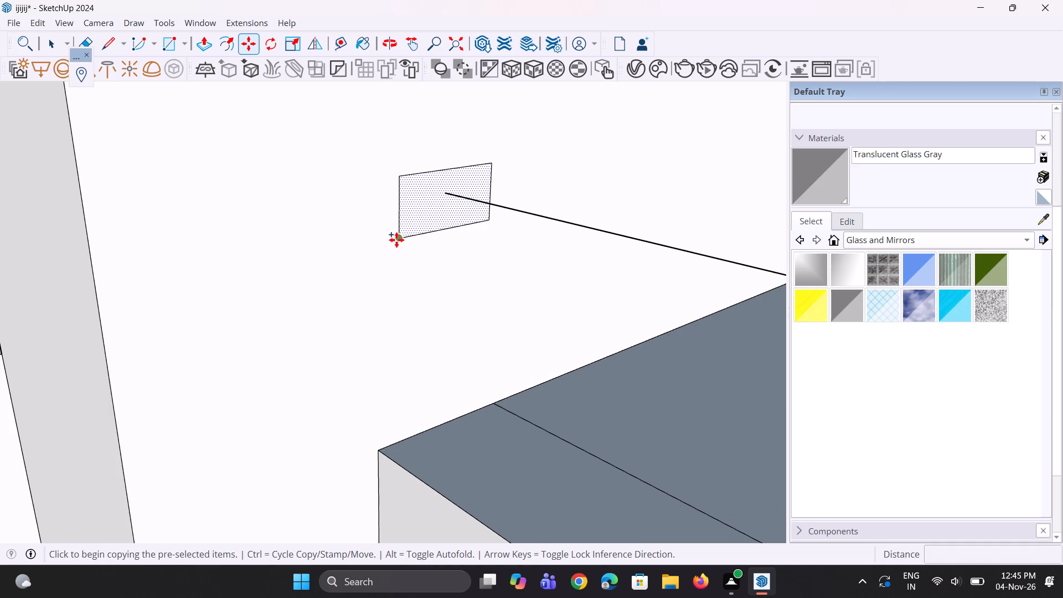
click(398, 240)
scroll(399, 208, down, 11)
scroll(395, 156, up, 1)
click(395, 160)
Copy the second rectangle straight up the side wall onto the third rail line's end in the third corner balcony.
scroll(438, 292, down, 11)
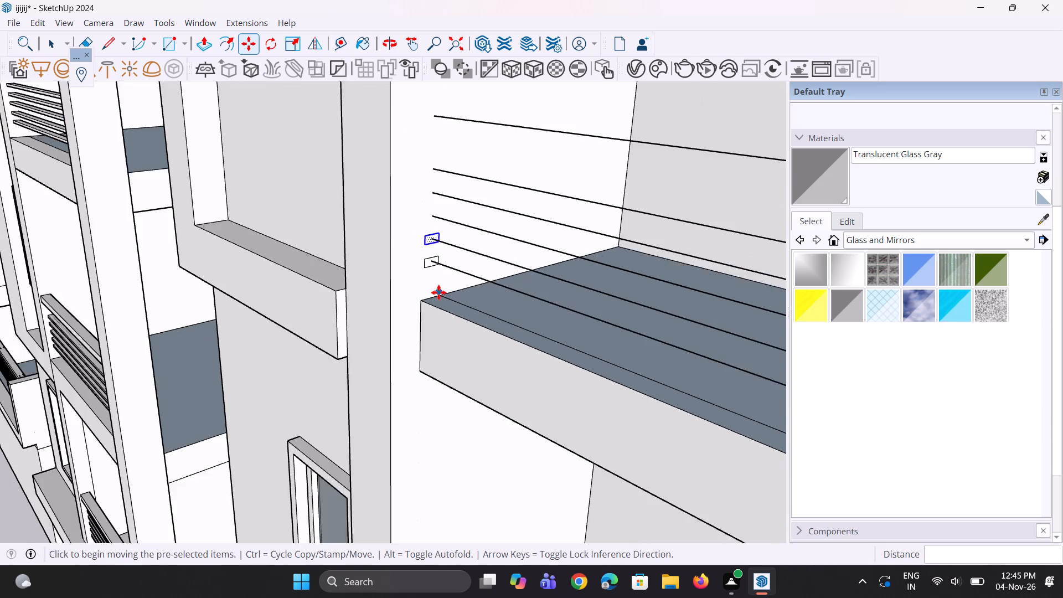
scroll(429, 220, up, 10)
click(421, 280)
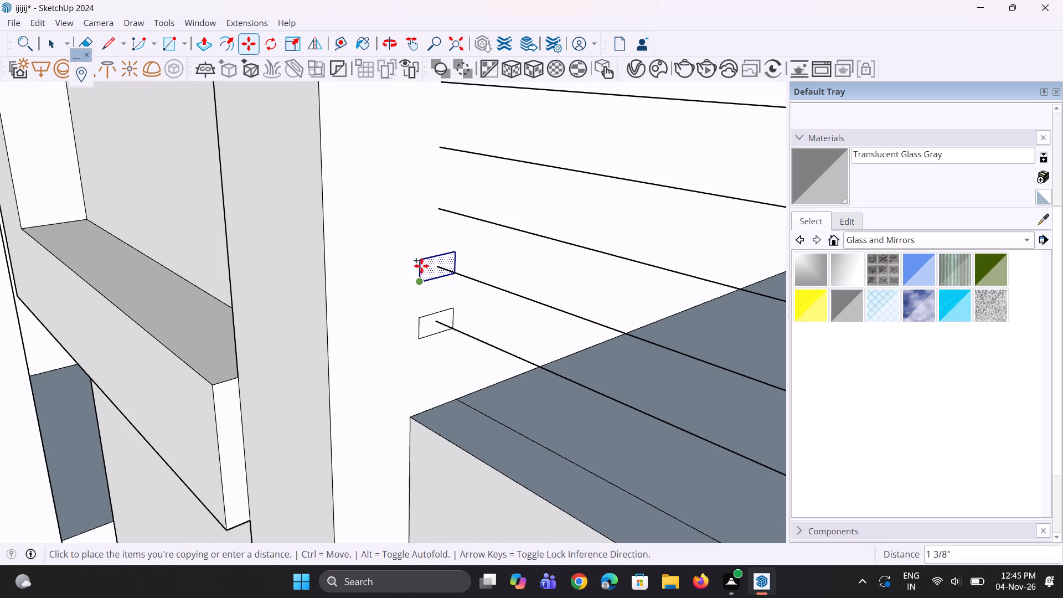
click(420, 224)
Copy the third rectangle up about 6 5/8" along the side wall onto the fourth rail line's end.
scroll(440, 298, down, 10)
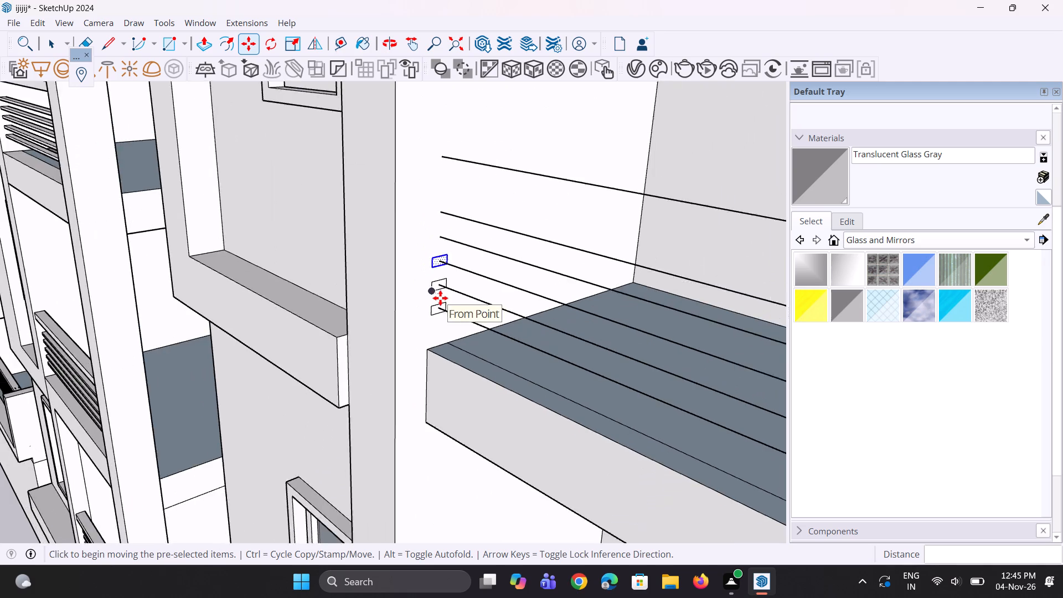
scroll(427, 174, up, 4)
scroll(452, 281, up, 4)
ctrl+scroll(426, 342, up, 4)
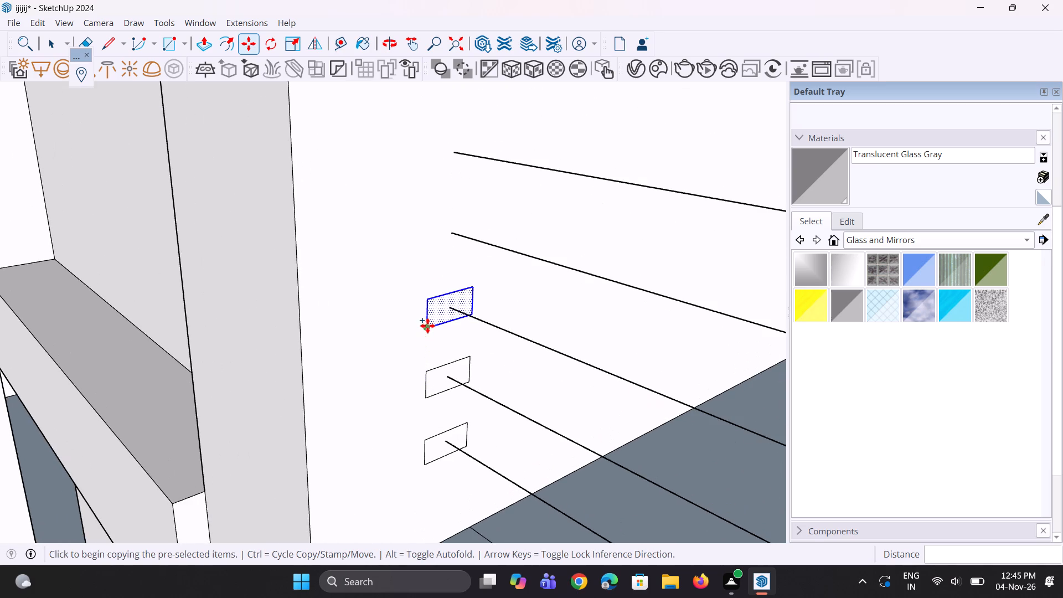
click(427, 326)
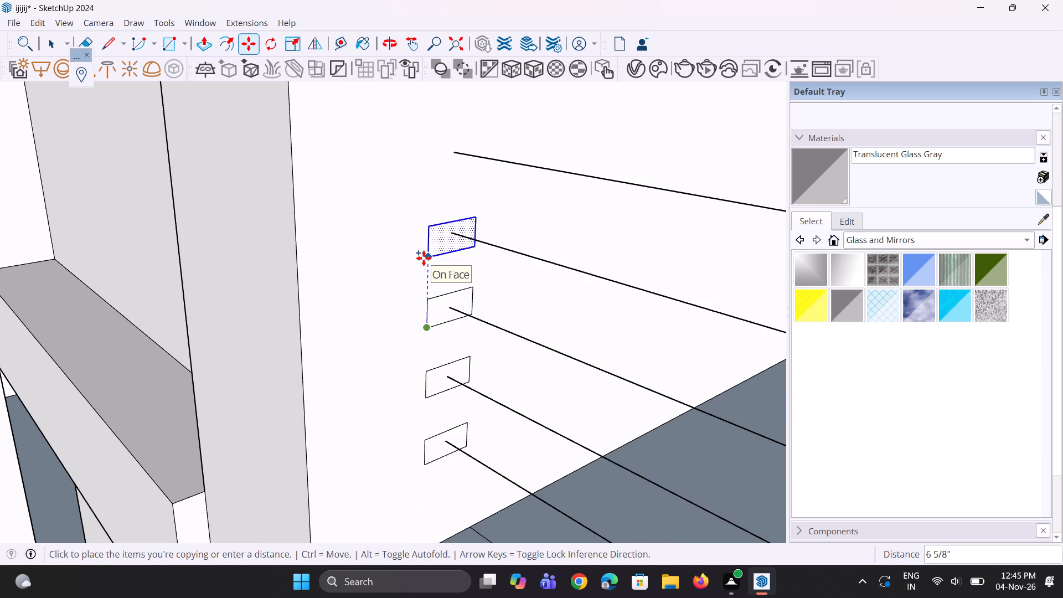
click(424, 257)
Copy the fourth rectangle straight up the side wall onto the fifth rail line's end.
scroll(477, 386, down, 10)
scroll(447, 315, up, 3)
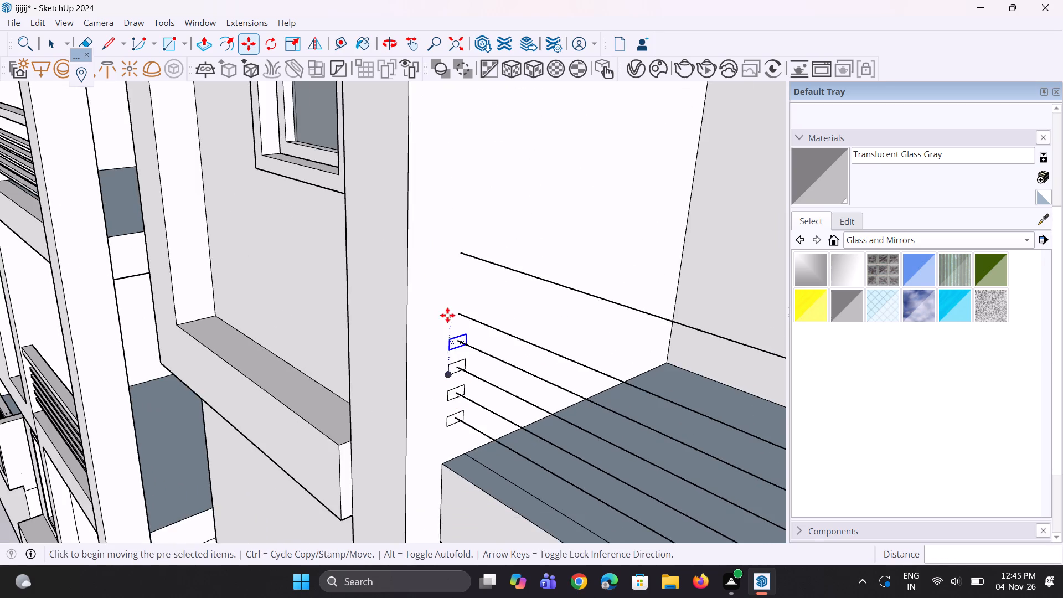
scroll(447, 315, up, 1)
scroll(442, 375, up, 3)
click(449, 366)
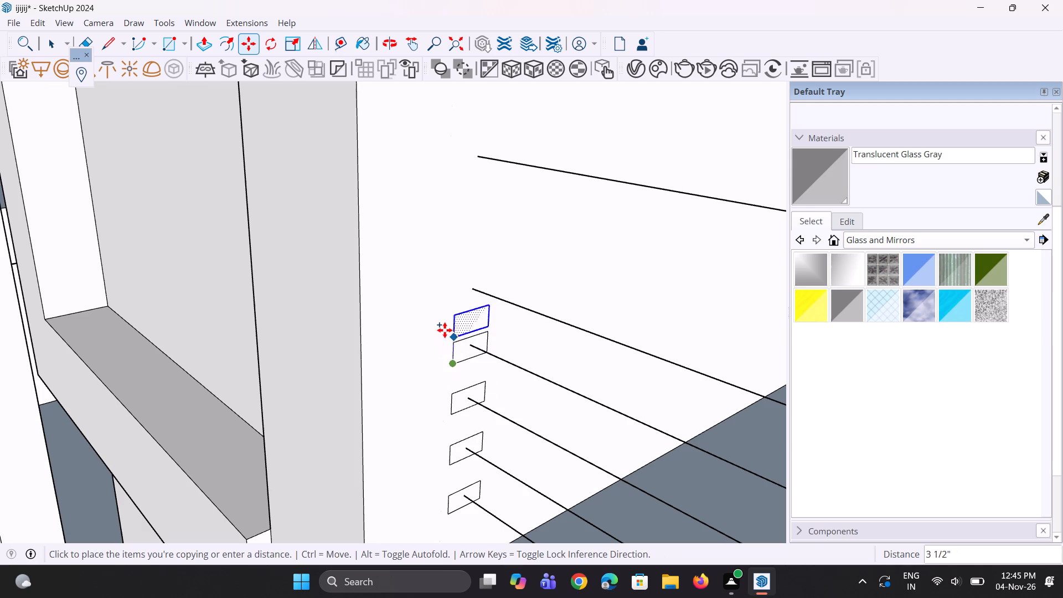
click(443, 307)
Copy the fifth rectangle up about 1' 3" onto the handrail line's end in the third balcony.
scroll(450, 378, down, 4)
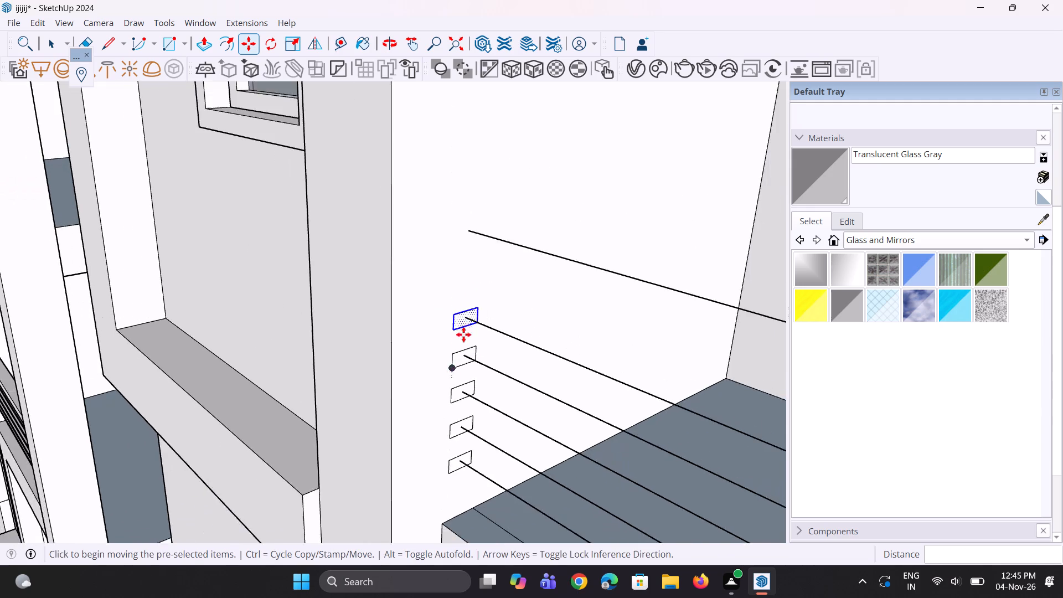
scroll(465, 328, up, 3)
click(453, 331)
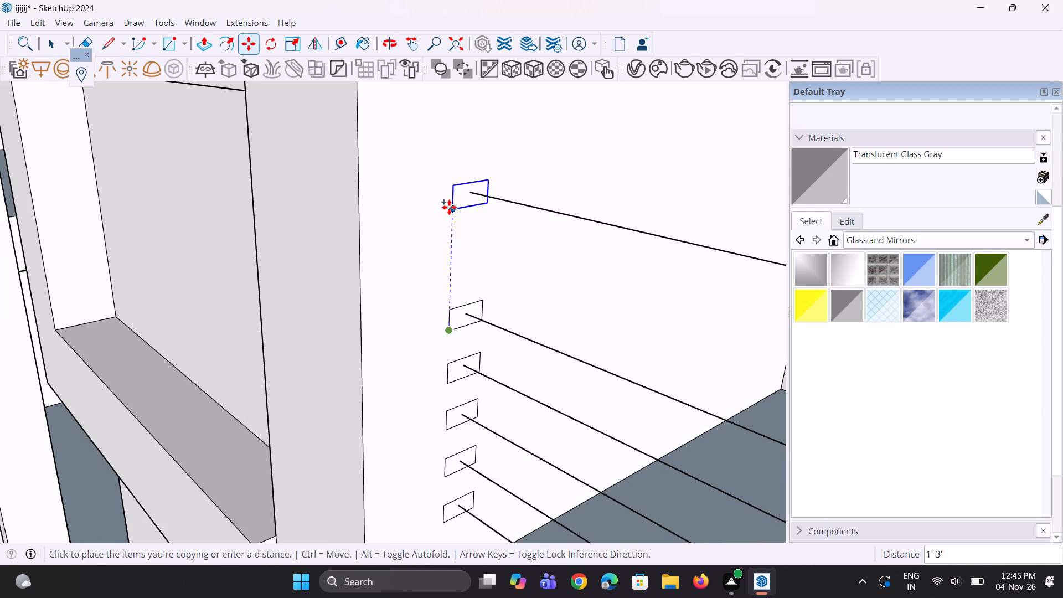
click(449, 207)
In the fourth corner balcony from the bottom, copy the lowest rectangle face up about 6 7/16" onto the second rail line's end.
scroll(458, 358, down, 5)
scroll(397, 343, down, 14)
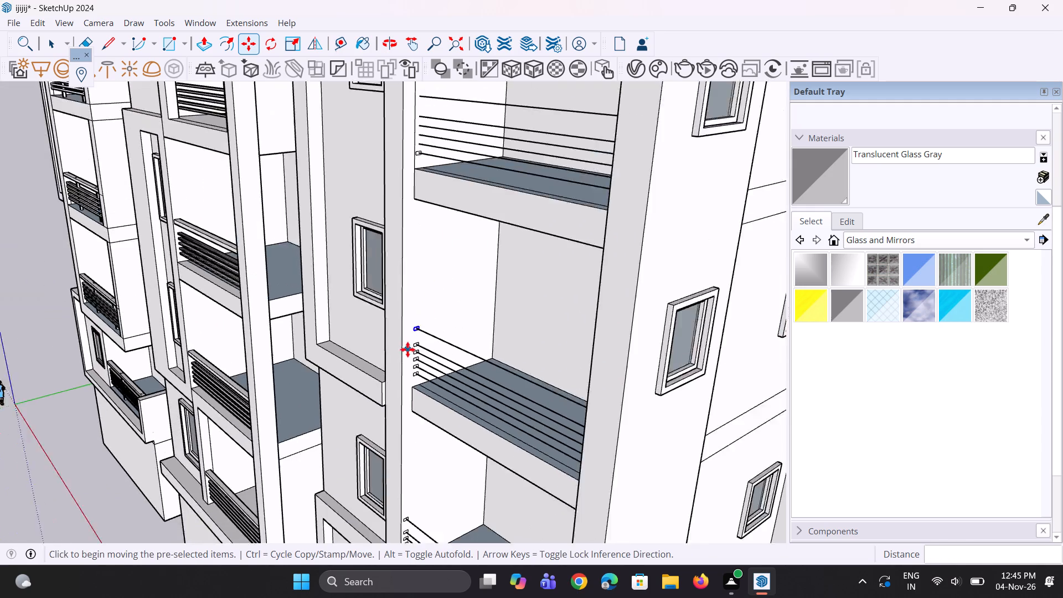
scroll(407, 349, down, 8)
scroll(420, 249, up, 4)
key(space)
scroll(416, 244, up, 4)
key(space)
scroll(406, 247, up, 6)
key(space)
key(space)
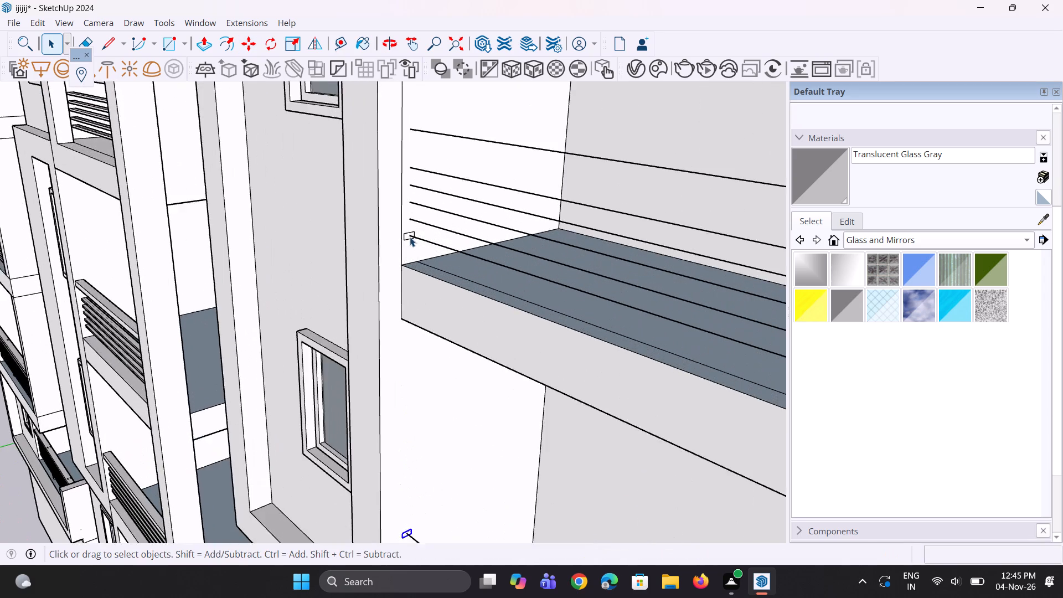
scroll(410, 237, up, 7)
key(space)
click(409, 234)
scroll(409, 249, up, 7)
key(m)
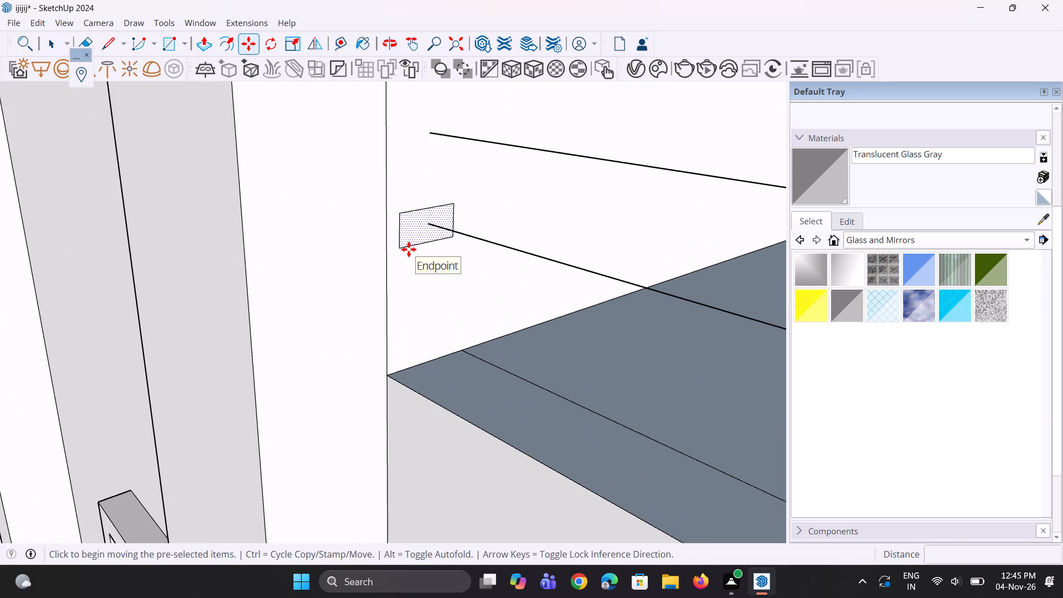
click(403, 249)
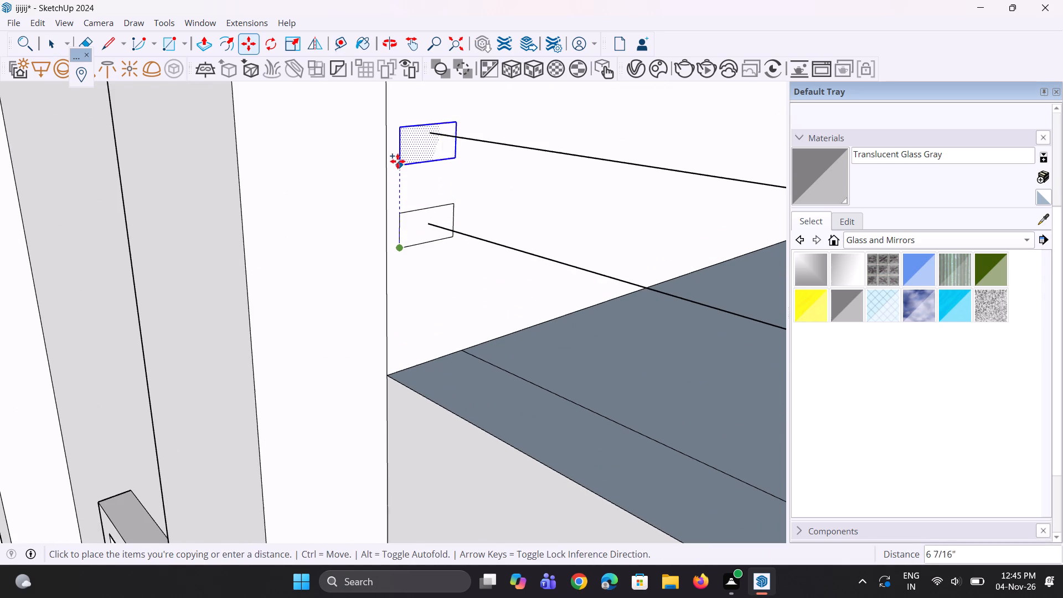
click(397, 157)
Copy the second rectangle up 7" along the side wall onto the third rail line's end.
scroll(446, 308, down, 11)
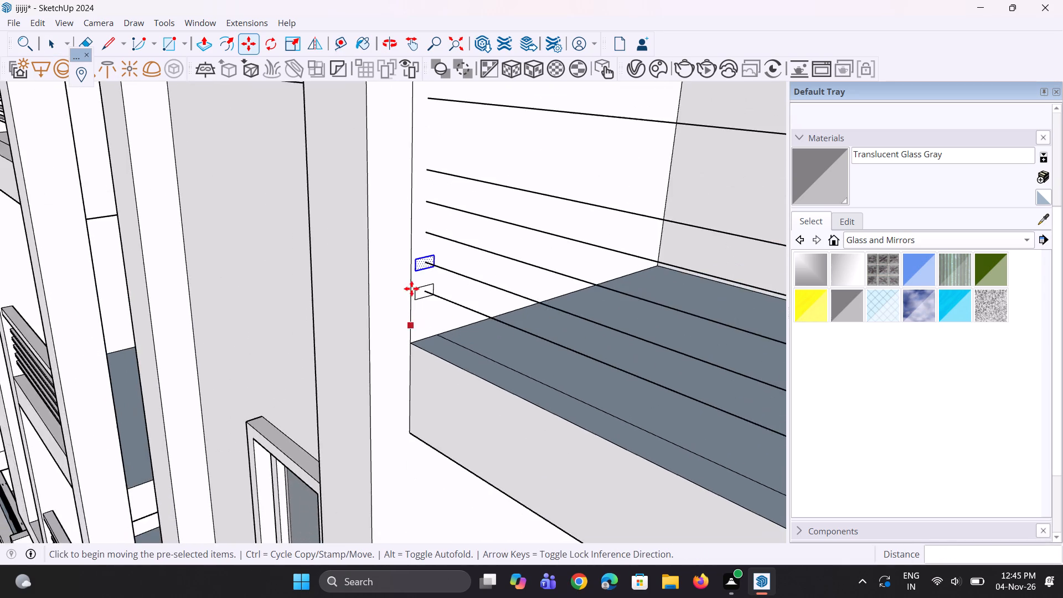
scroll(411, 263, up, 6)
click(418, 276)
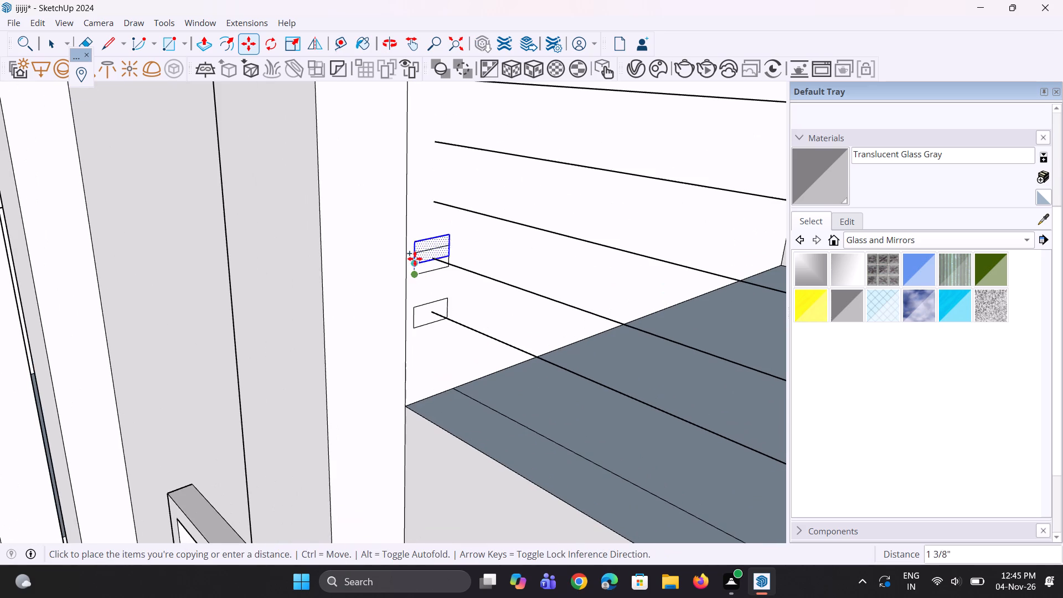
click(413, 219)
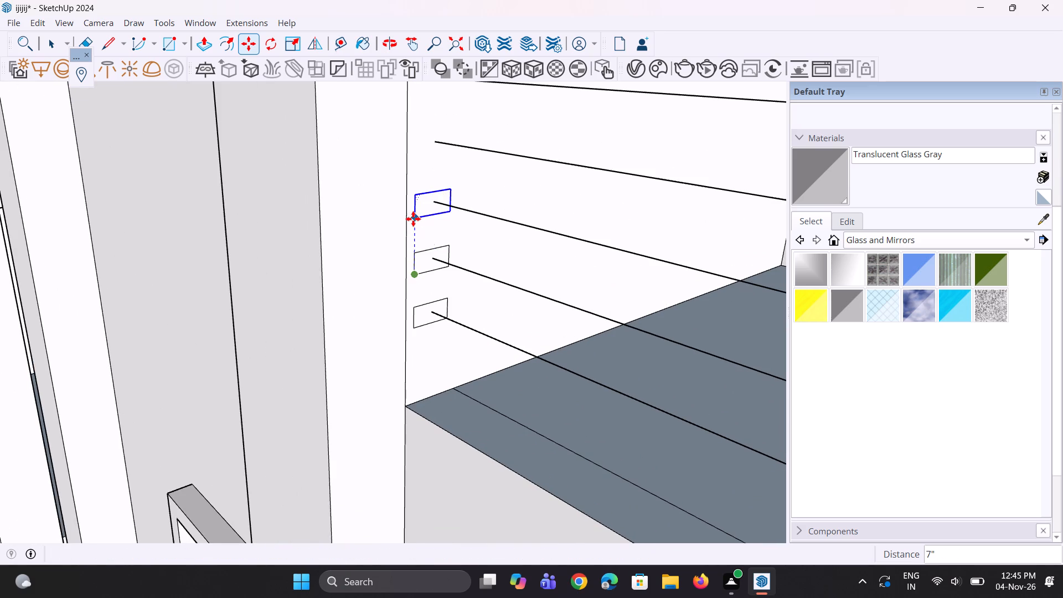
Copy the third rectangle up about 7 3/16" along the side wall onto the fourth rail line's end.
scroll(464, 355, down, 10)
scroll(441, 226, up, 13)
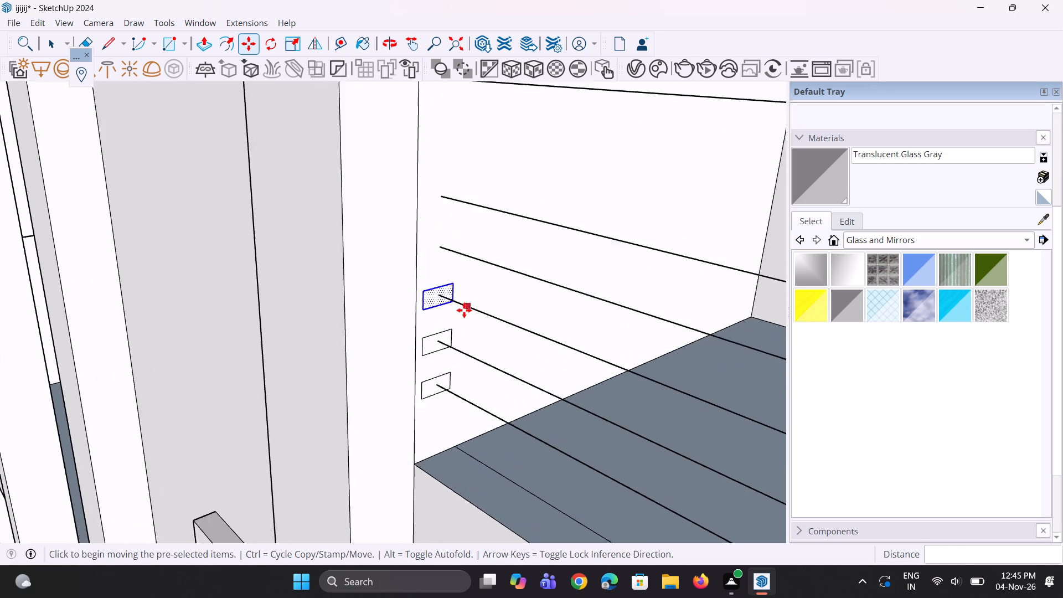
click(406, 308)
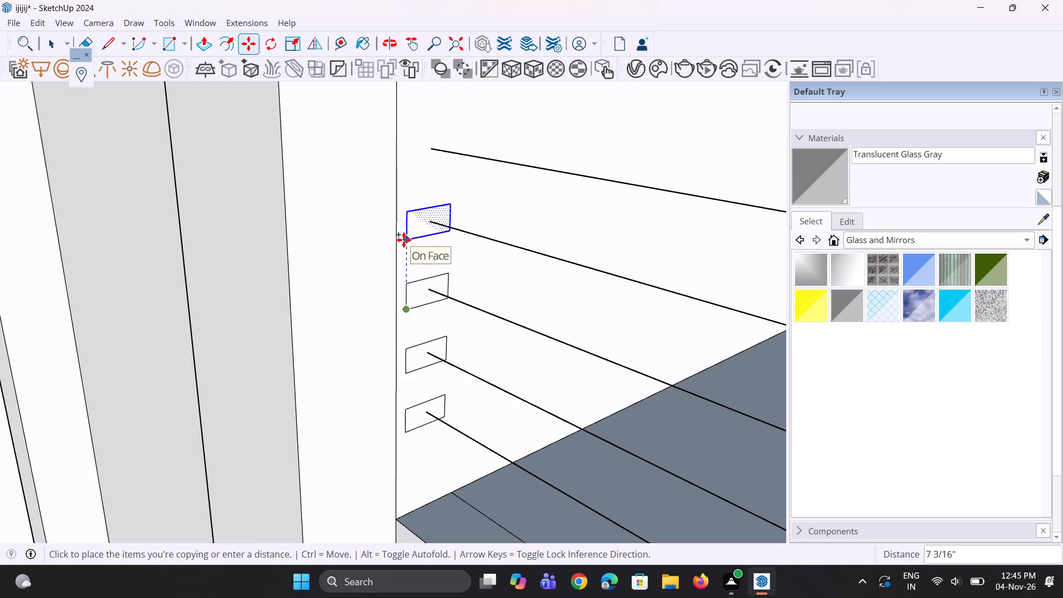
click(404, 239)
Copy the fourth rectangle straight up the side wall onto the fifth rail line's end in the fourth balcony.
scroll(450, 406, down, 8)
scroll(464, 304, up, 8)
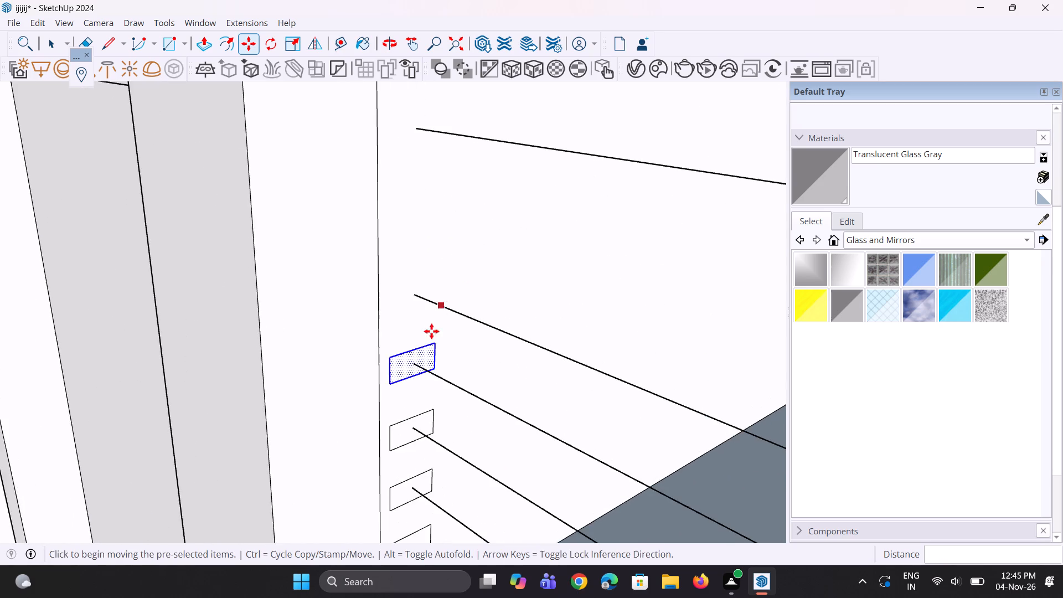
scroll(401, 381, up, 3)
click(388, 385)
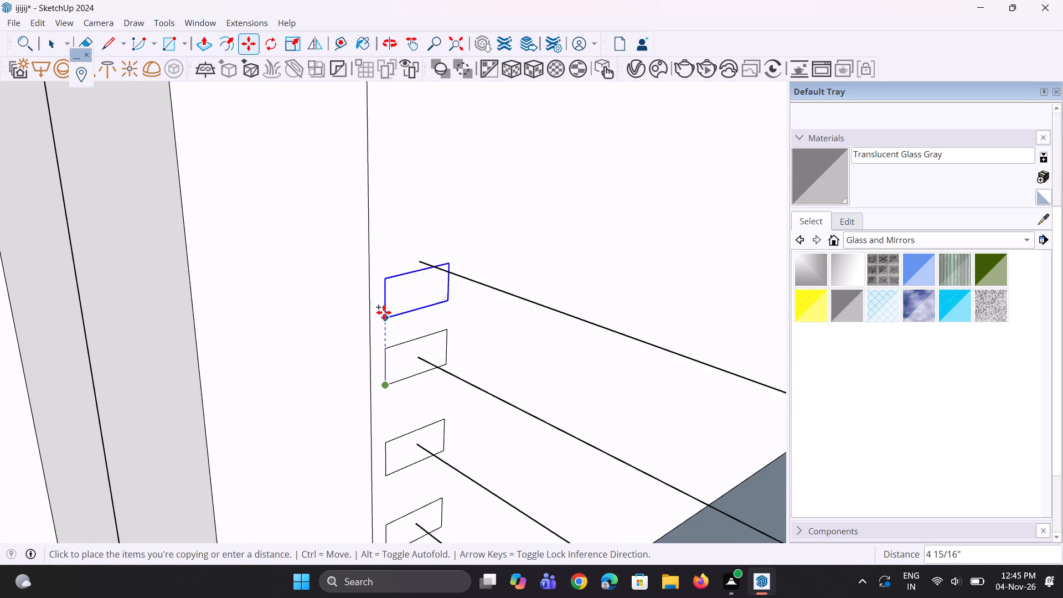
click(383, 291)
Copy the fifth rectangle up 1' 3" onto the handrail line's end in the fourth balcony.
scroll(410, 406, down, 9)
ctrl+scroll(406, 357, up, 5)
click(395, 356)
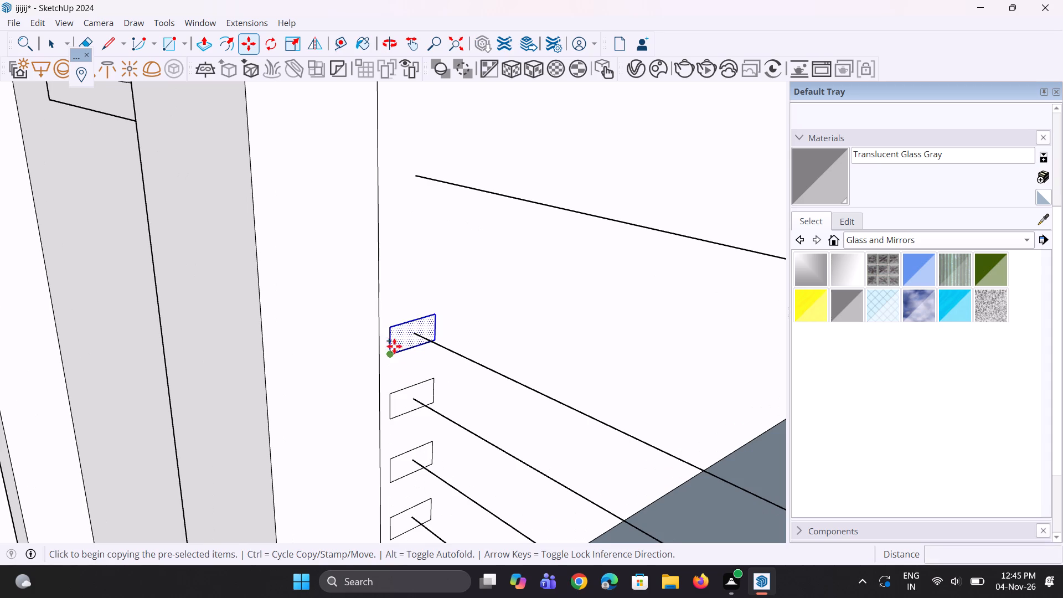
click(393, 193)
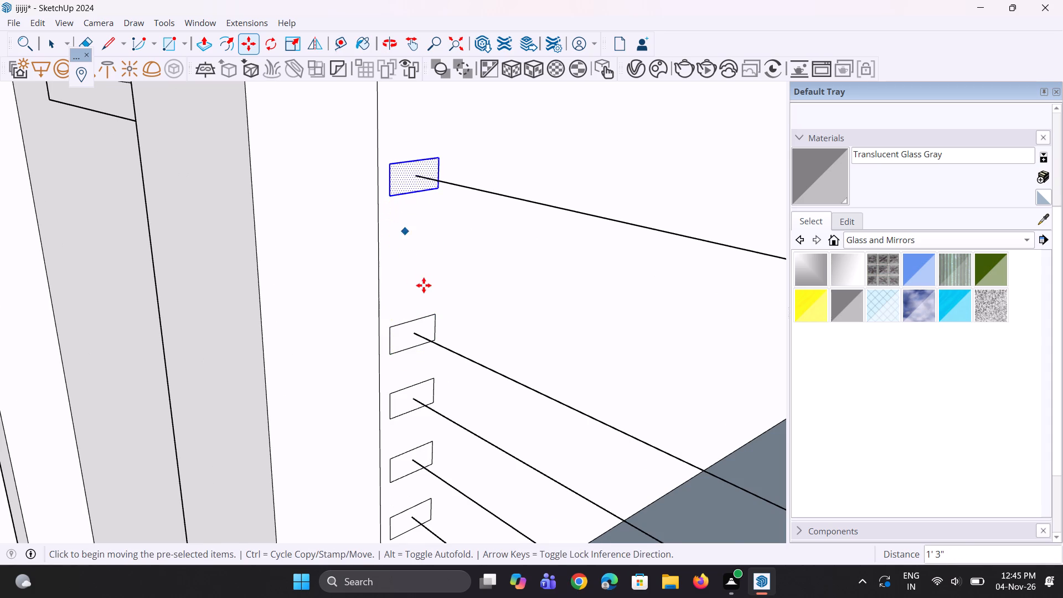
In the top corner balcony, copy the lowest rectangle face up 7 1/8" onto the second rail line's end.
scroll(424, 285, down, 17)
key(space)
scroll(344, 358, down, 11)
key(space)
key(space)
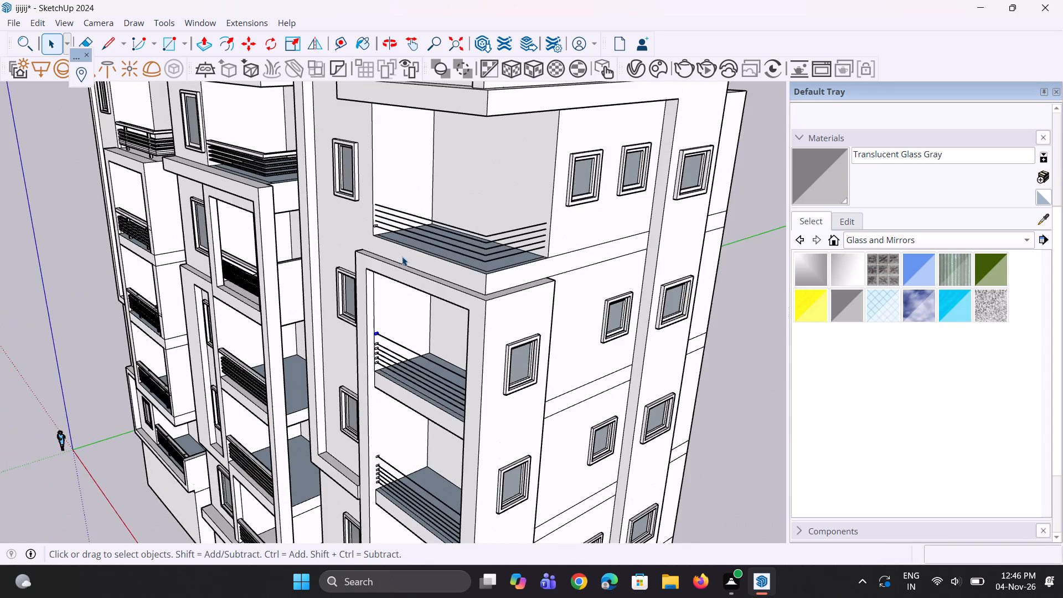
scroll(402, 189, up, 19)
click(362, 286)
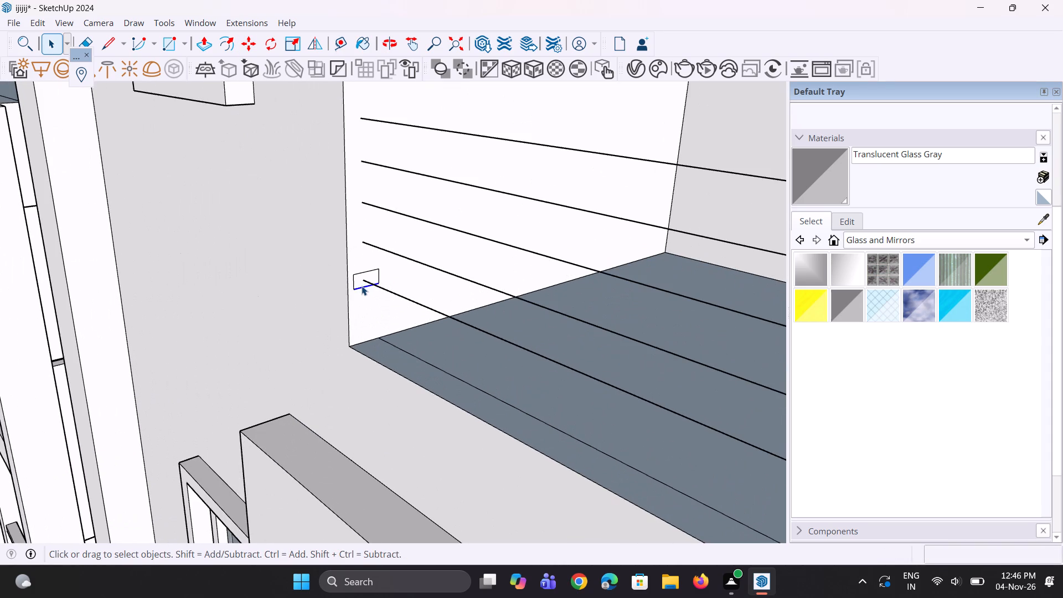
scroll(362, 286, up, 5)
click(361, 283)
scroll(360, 283, up, 5)
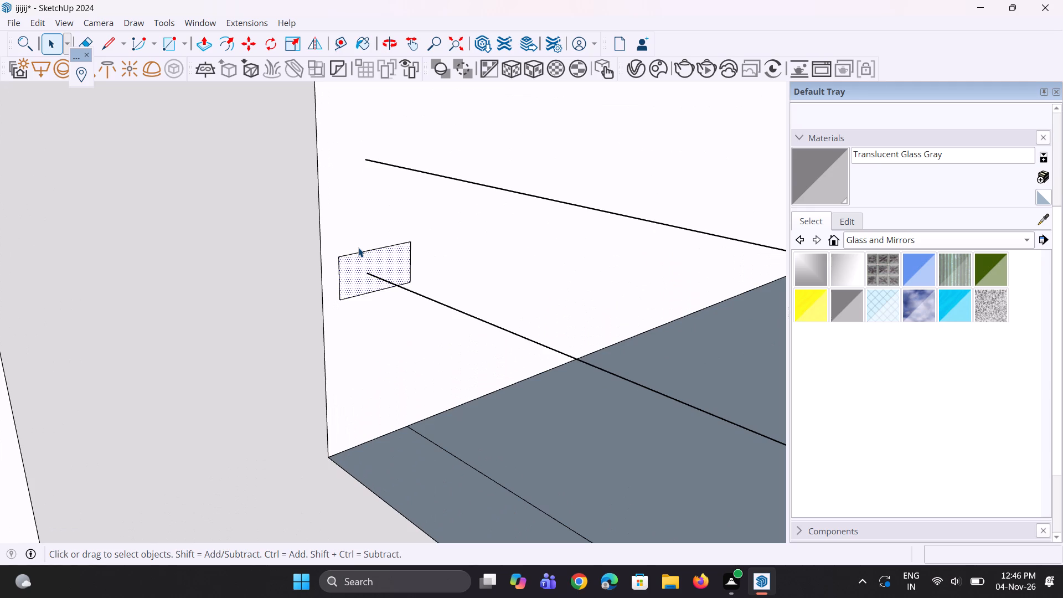
key(m)
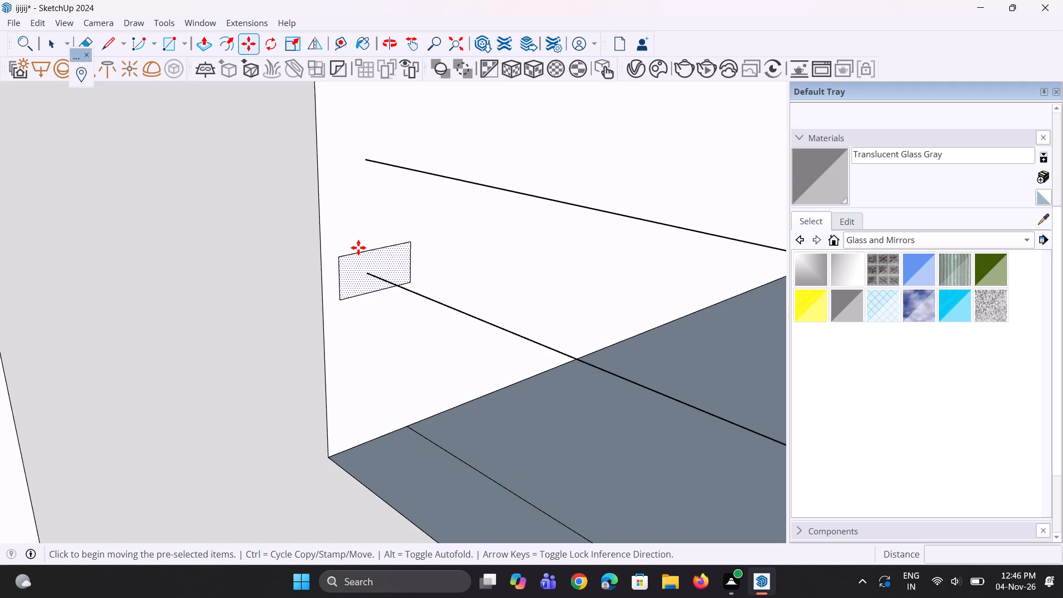
click(341, 299)
click(333, 184)
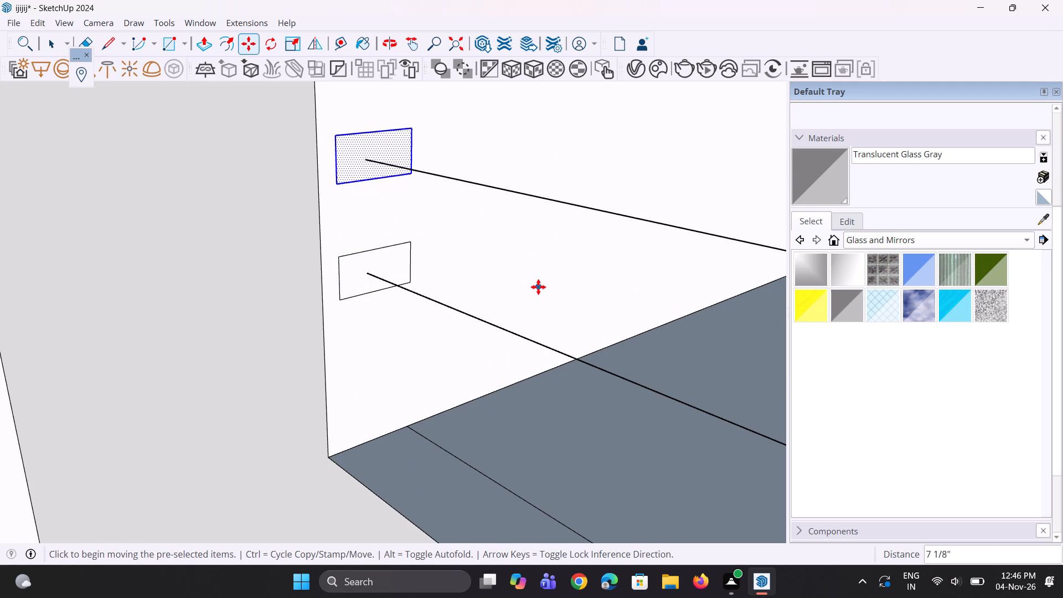
Copy the second rectangle up about 6 7/16" along the side wall onto the third rail line's end.
scroll(500, 308, down, 11)
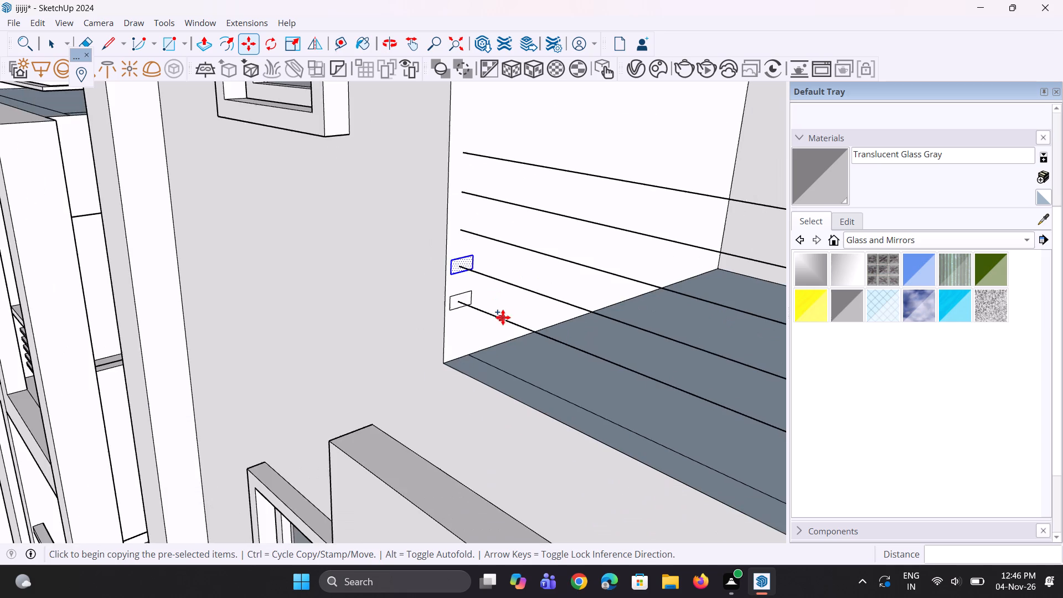
scroll(474, 241, up, 9)
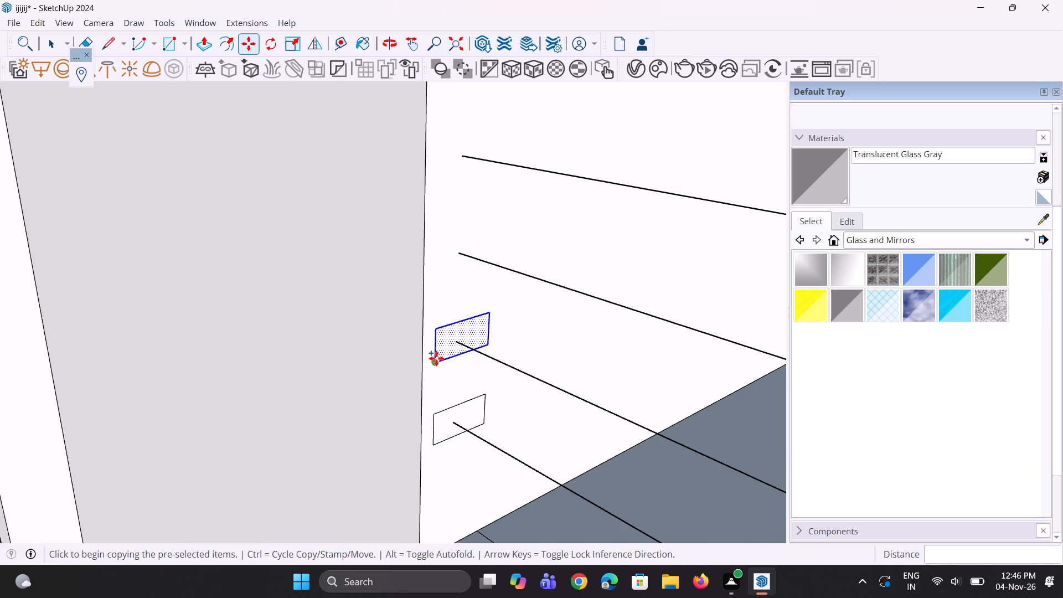
click(431, 368)
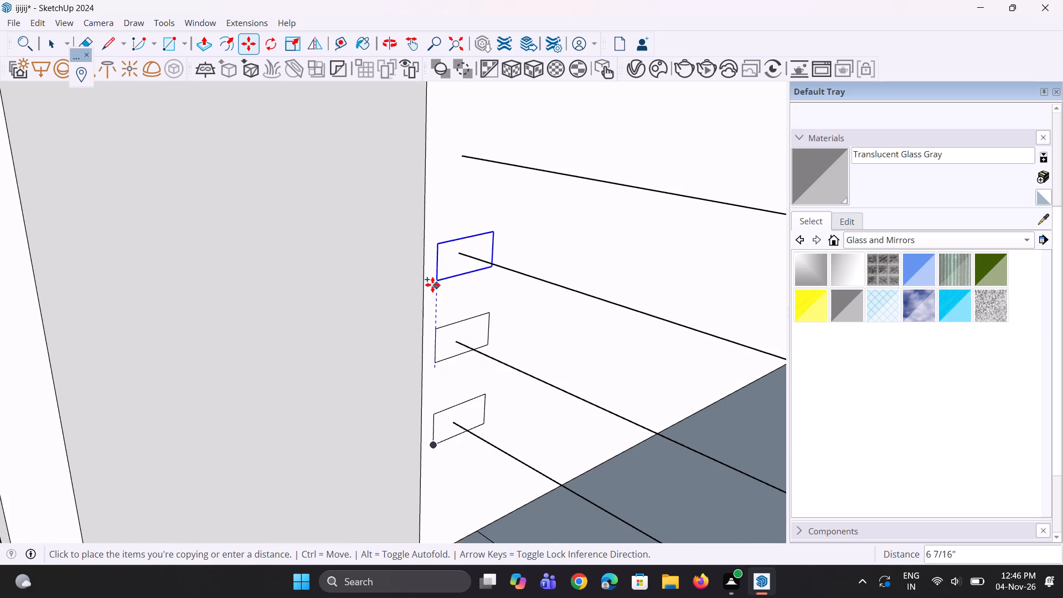
click(432, 282)
Copy the third rectangle up about 6 13/16" along the side wall onto the fourth rail line's end.
scroll(443, 354, down, 8)
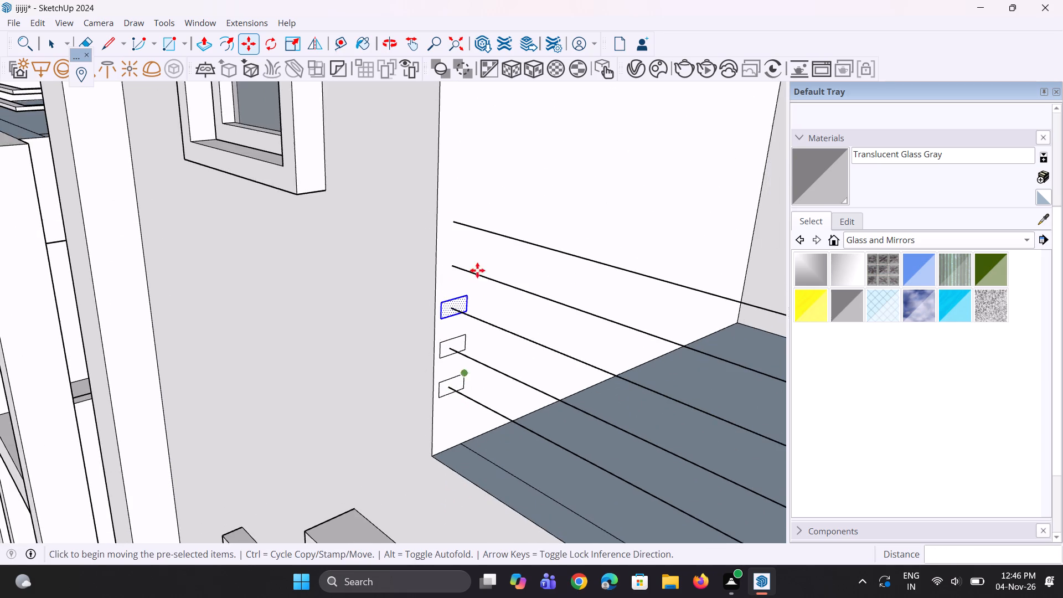
scroll(461, 180, up, 8)
scroll(477, 303, up, 2)
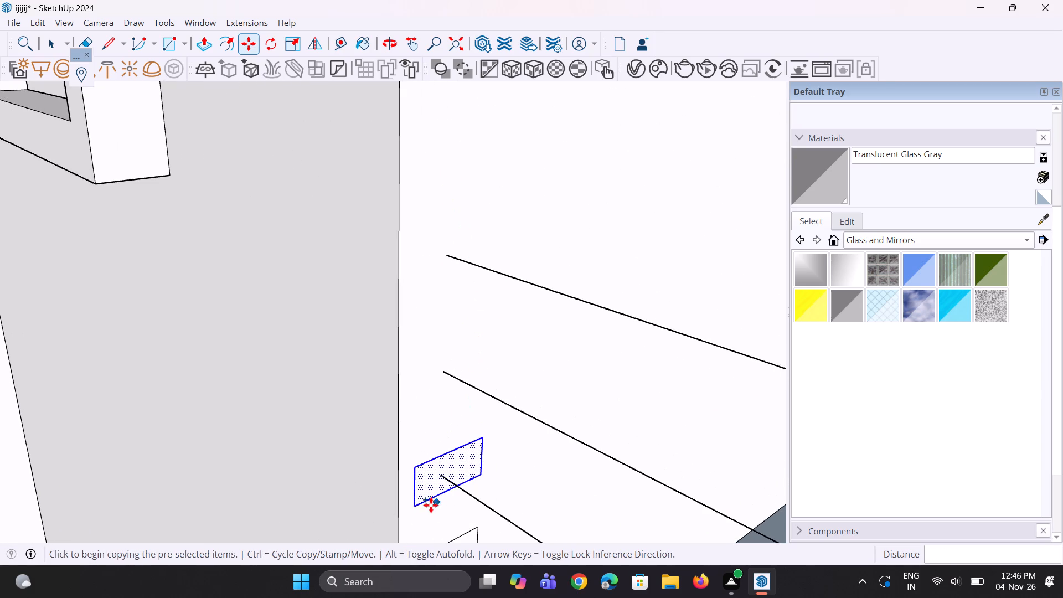
click(417, 508)
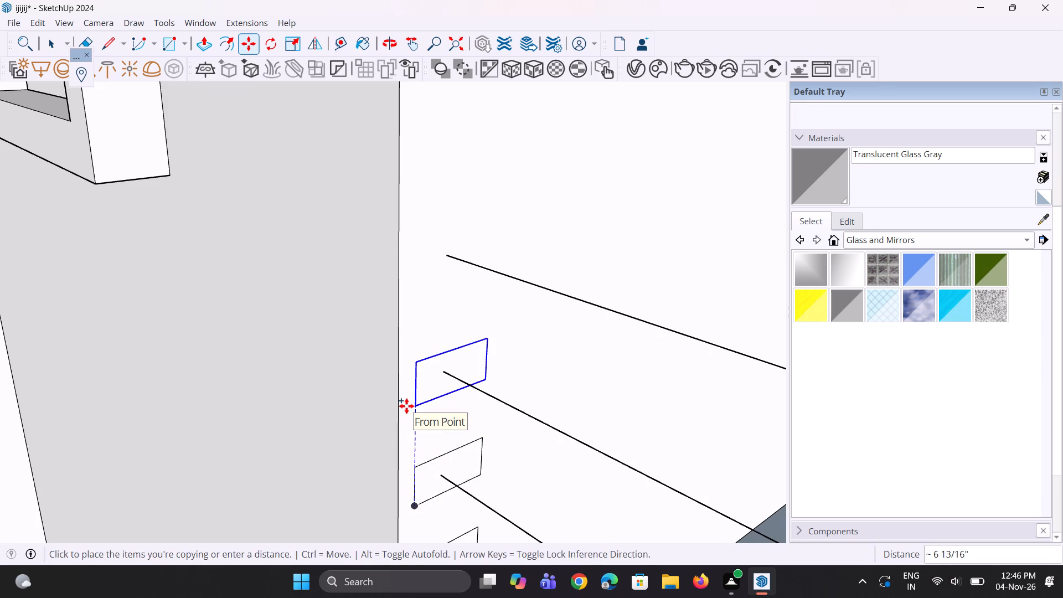
click(406, 406)
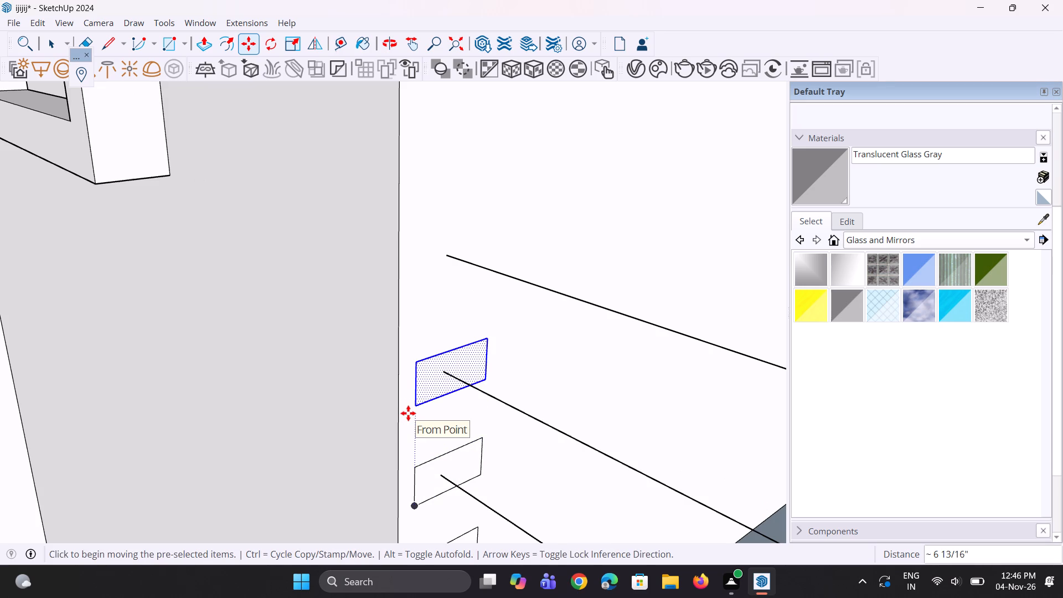
Copy the fourth rectangle up along the side wall onto the top rail line's end in the top corner balcony.
scroll(408, 413, up, 3)
click(419, 410)
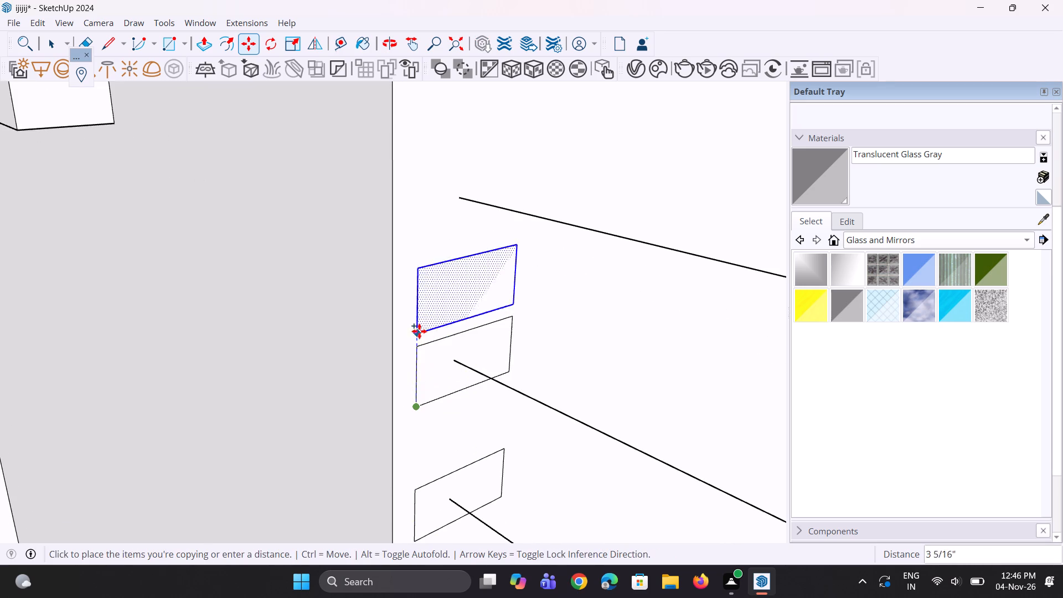
click(405, 247)
scroll(445, 290, down, 5)
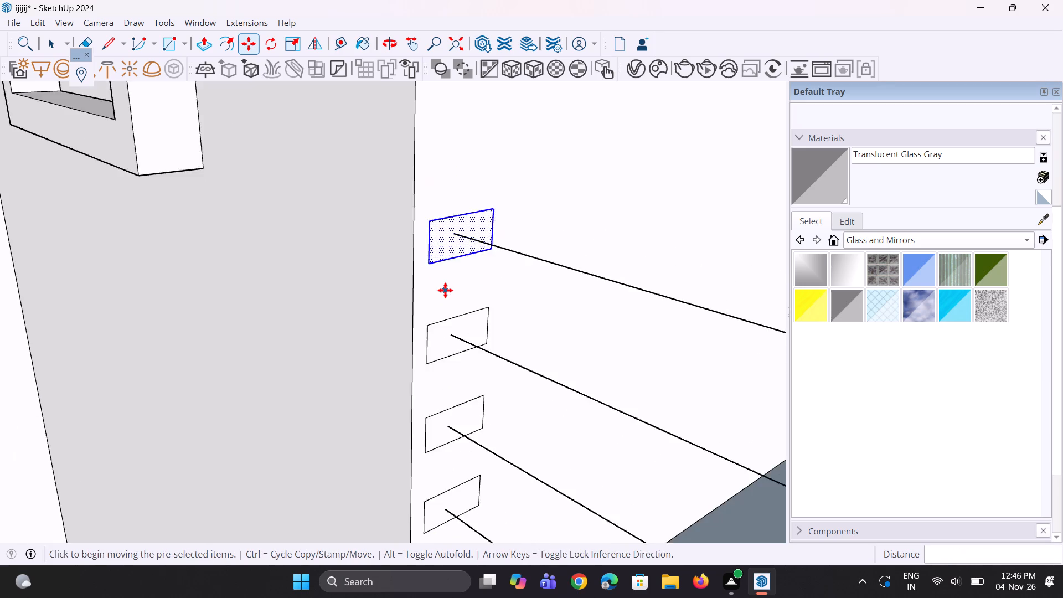
scroll(445, 290, down, 15)
key(space)
key(space)
key(space)
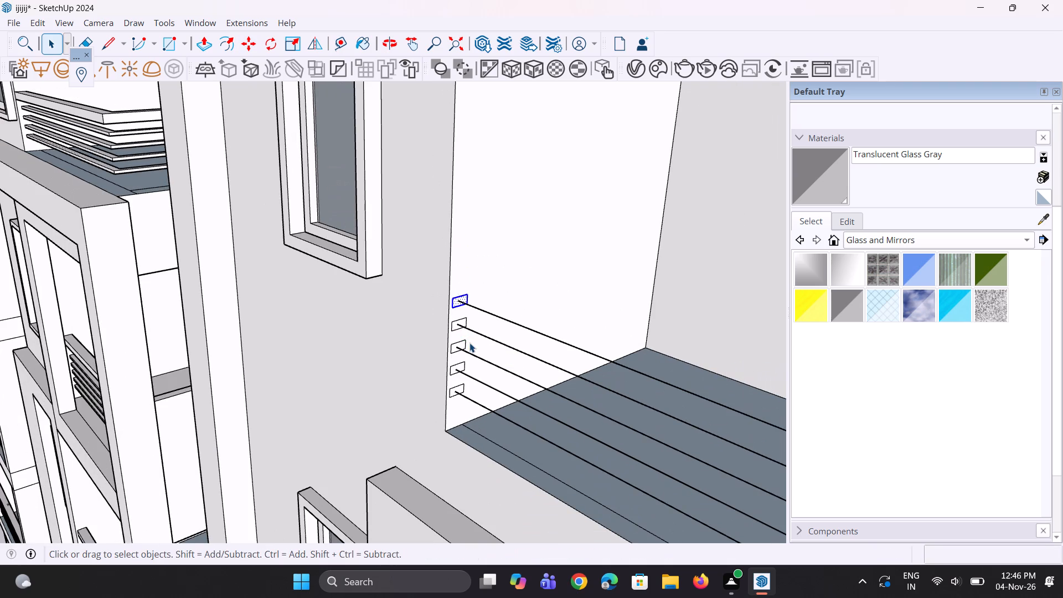
Sweep the top rectangle along the uppermost L-shaped rail line of the top corner balcony with Follow Me.
scroll(469, 343, down, 18)
middle_drag(490, 343, 488, 330)
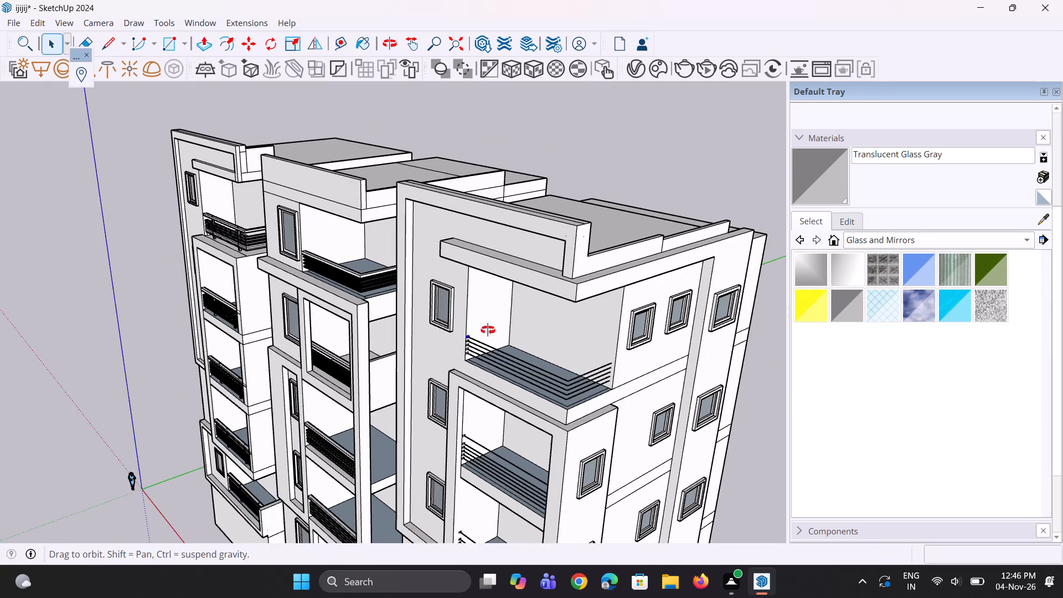
middle_drag(488, 330, 467, 288)
scroll(449, 293, up, 13)
middle_drag(462, 258, 450, 266)
scroll(403, 295, down, 11)
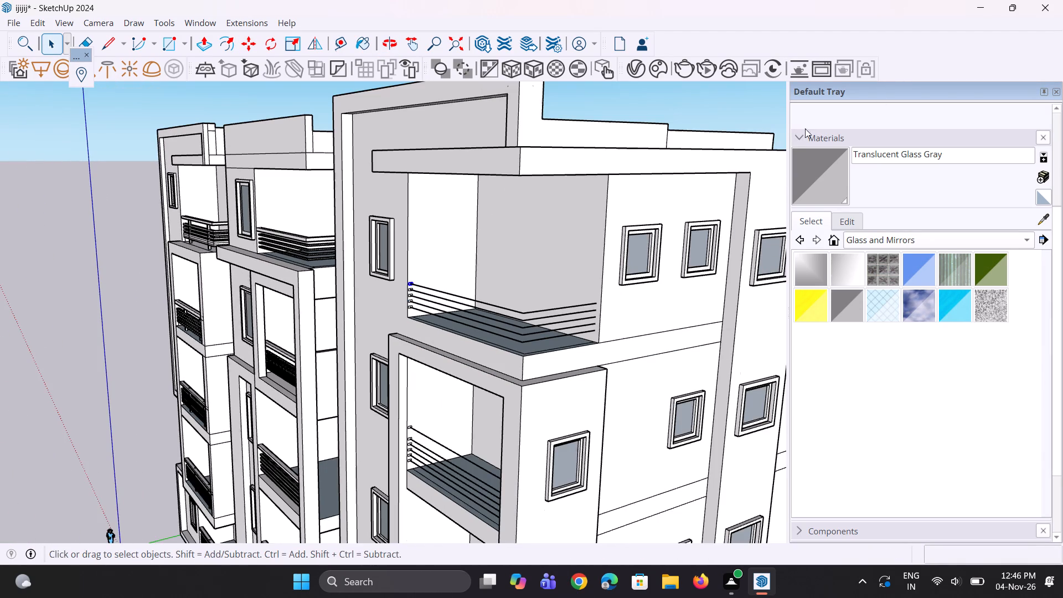
click(700, 94)
scroll(528, 279, up, 4)
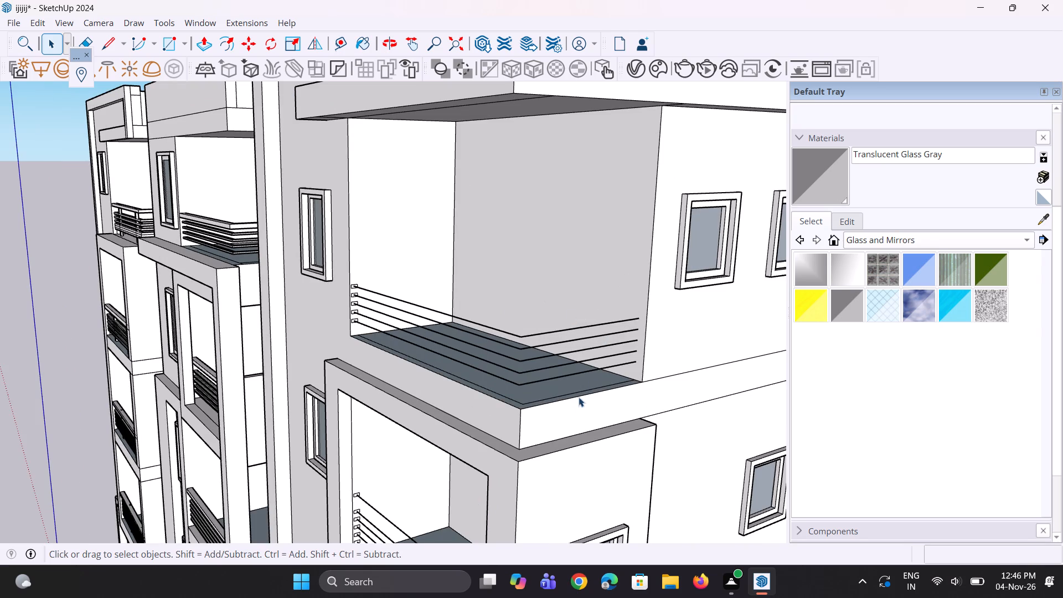
scroll(549, 432, up, 3)
scroll(531, 330, up, 2)
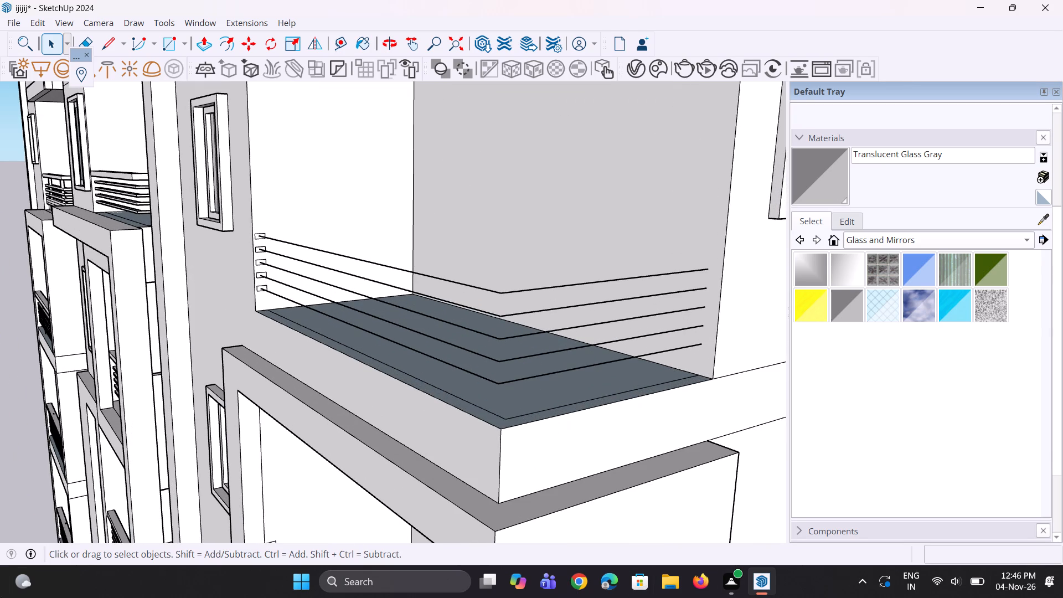
scroll(441, 273, up, 1)
click(450, 282)
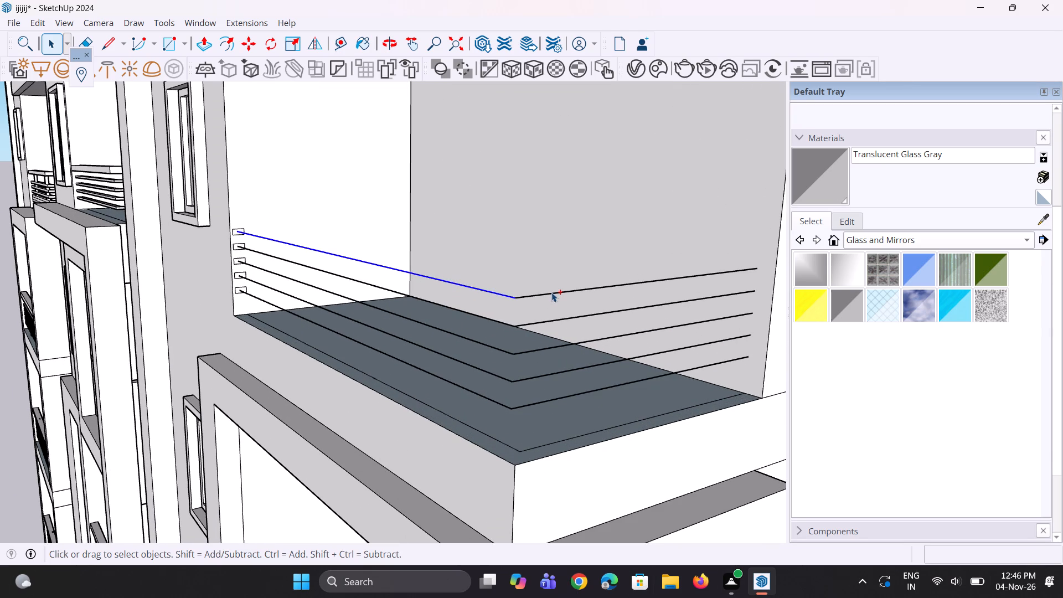
ctrl+click(548, 294)
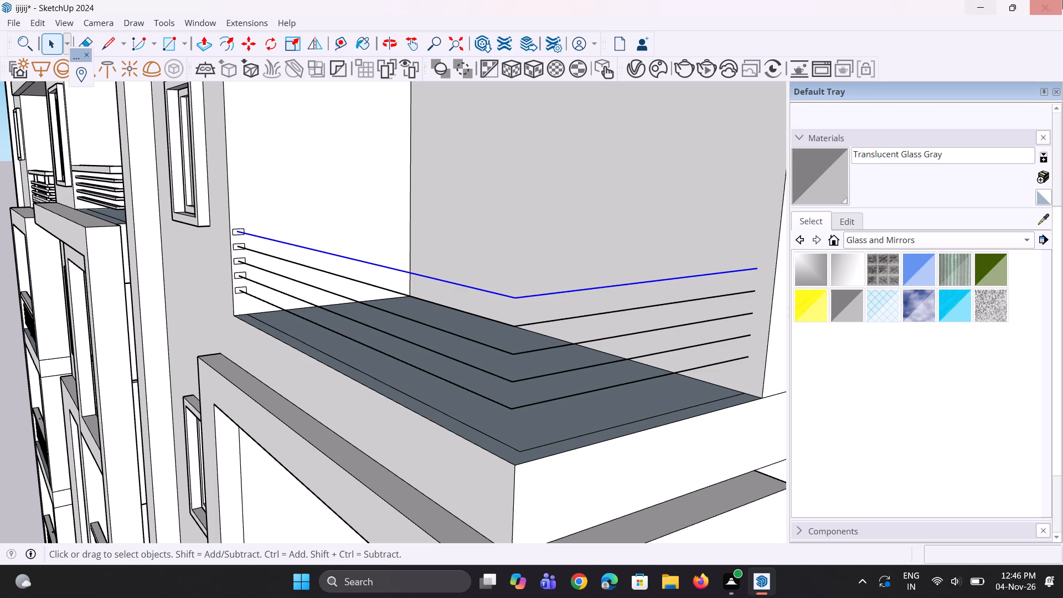
click(20, 40)
key(f)
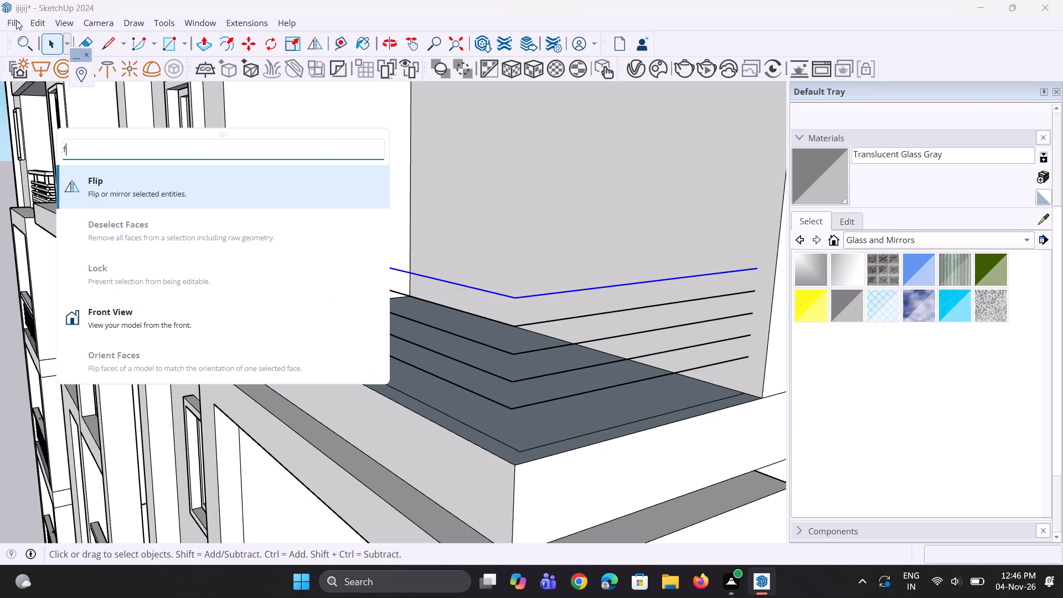
key(o)
key(l)
key(l)
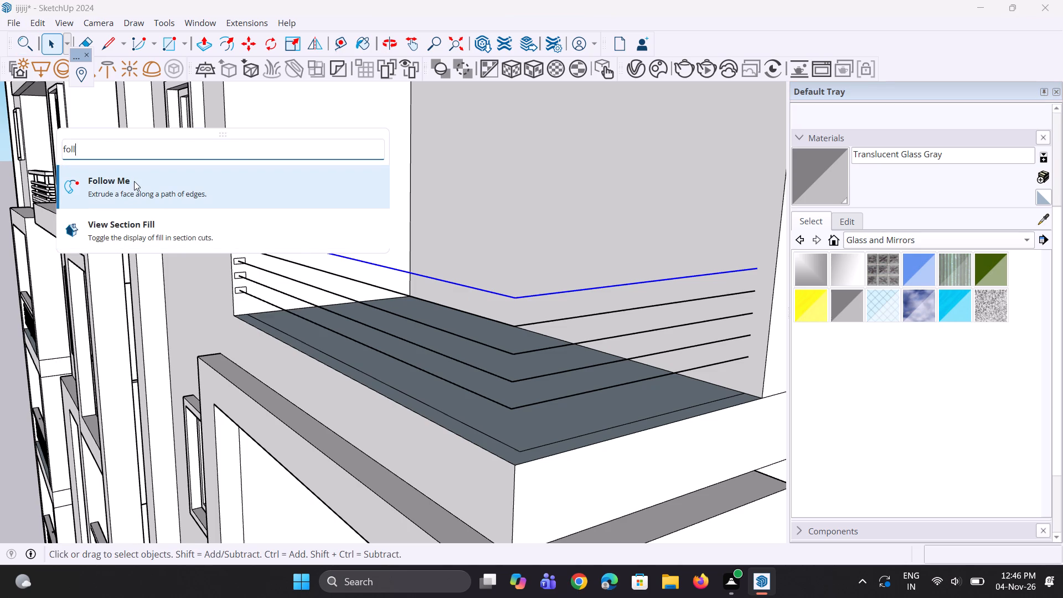
click(134, 181)
scroll(239, 217, up, 5)
click(240, 236)
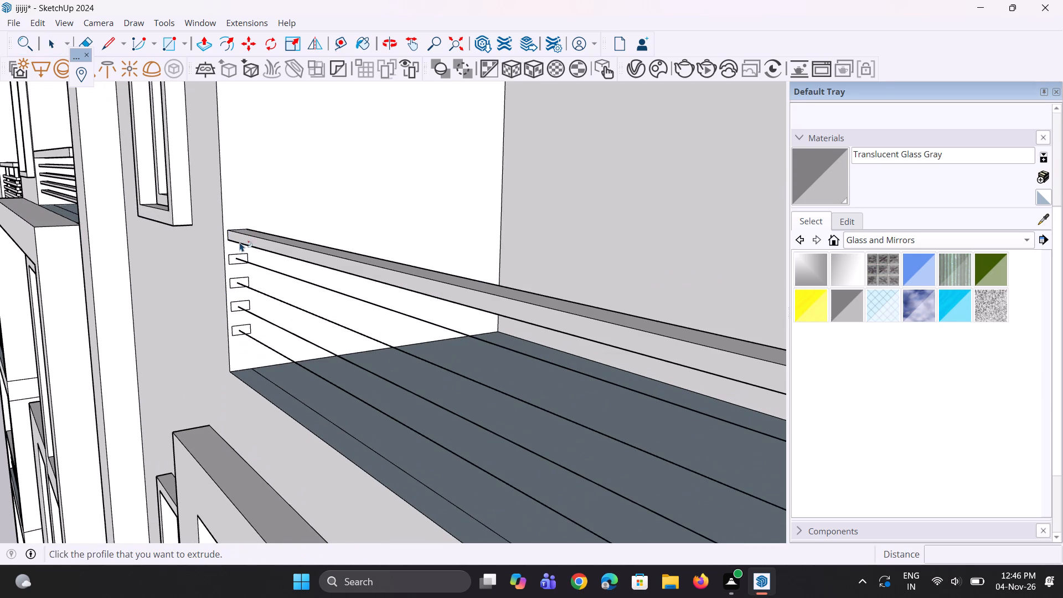
Sweep the second rectangle from the top along its L-shaped rail line around the balcony corner with Follow Me.
click(241, 260)
scroll(385, 301, down, 11)
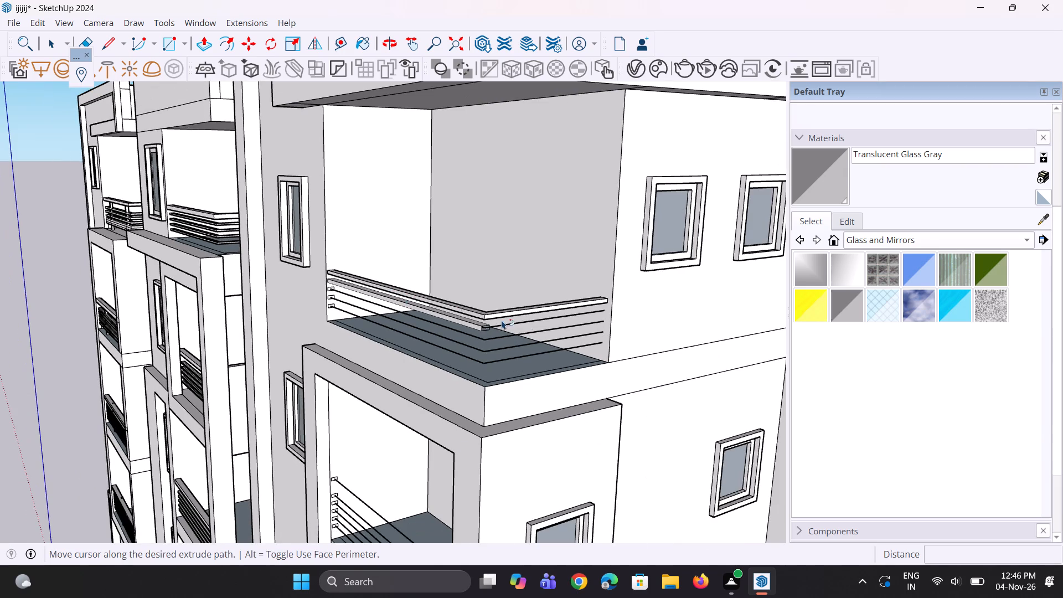
click(610, 277)
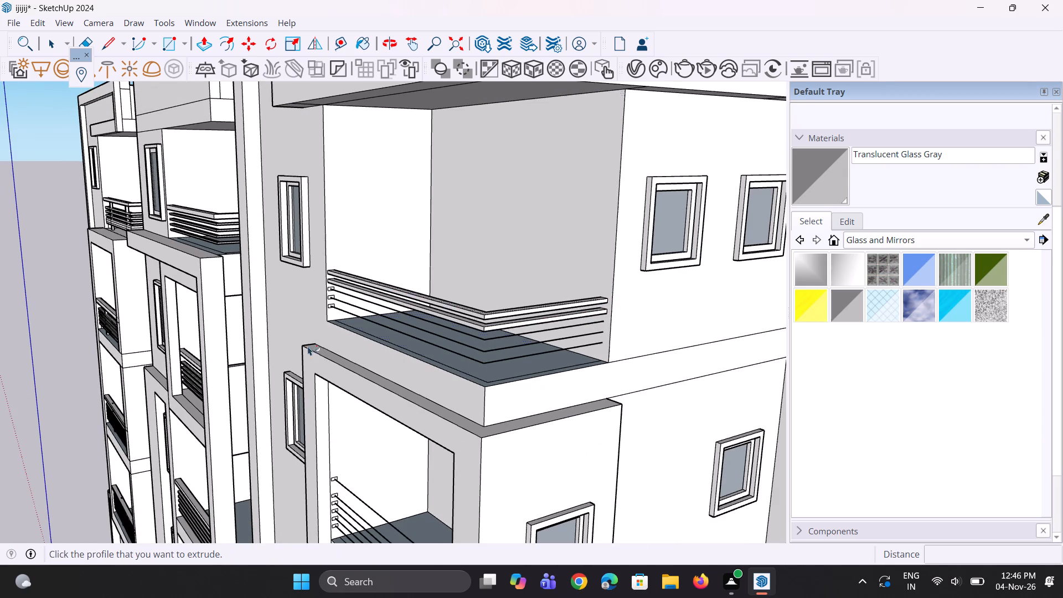
Sweep the third rectangle from the top along its L-shaped rail line to the far end with Follow Me.
scroll(236, 358, up, 3)
scroll(407, 259, up, 8)
scroll(352, 265, up, 2)
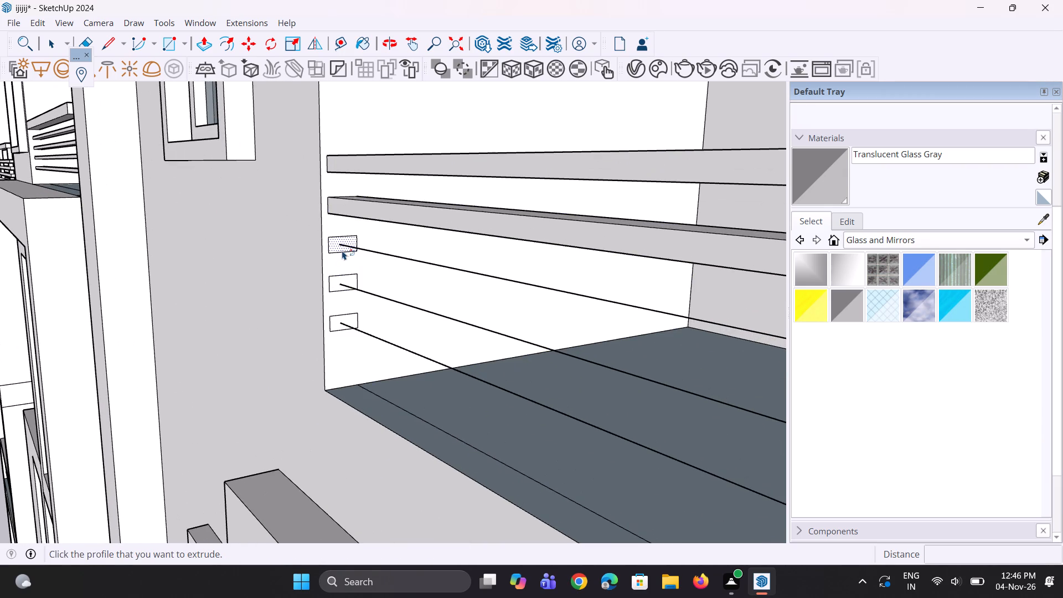
click(342, 250)
scroll(461, 258, down, 13)
scroll(303, 301, down, 3)
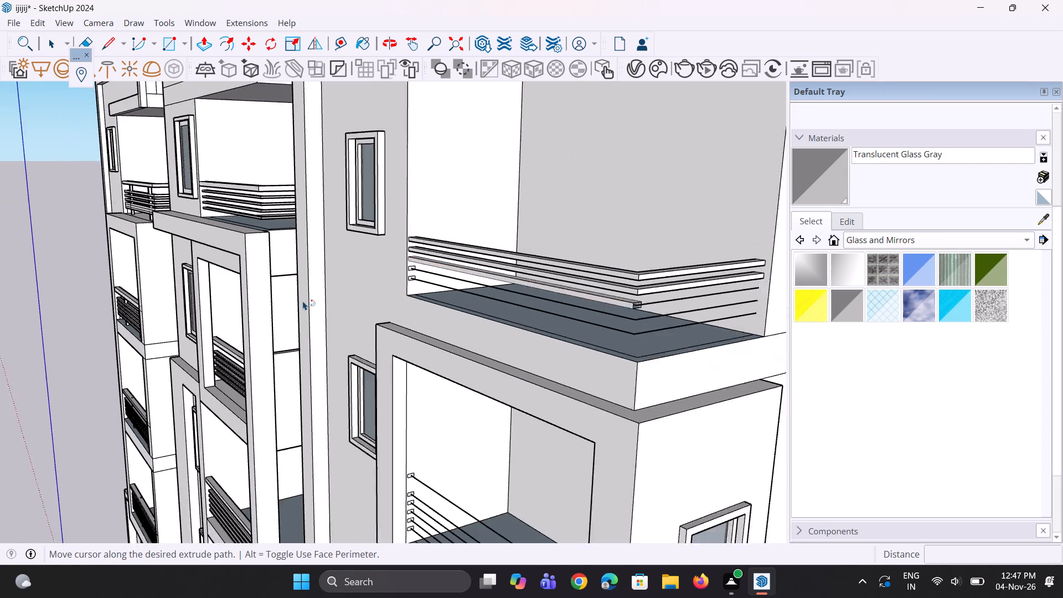
scroll(303, 301, down, 2)
scroll(557, 284, up, 2)
click(568, 262)
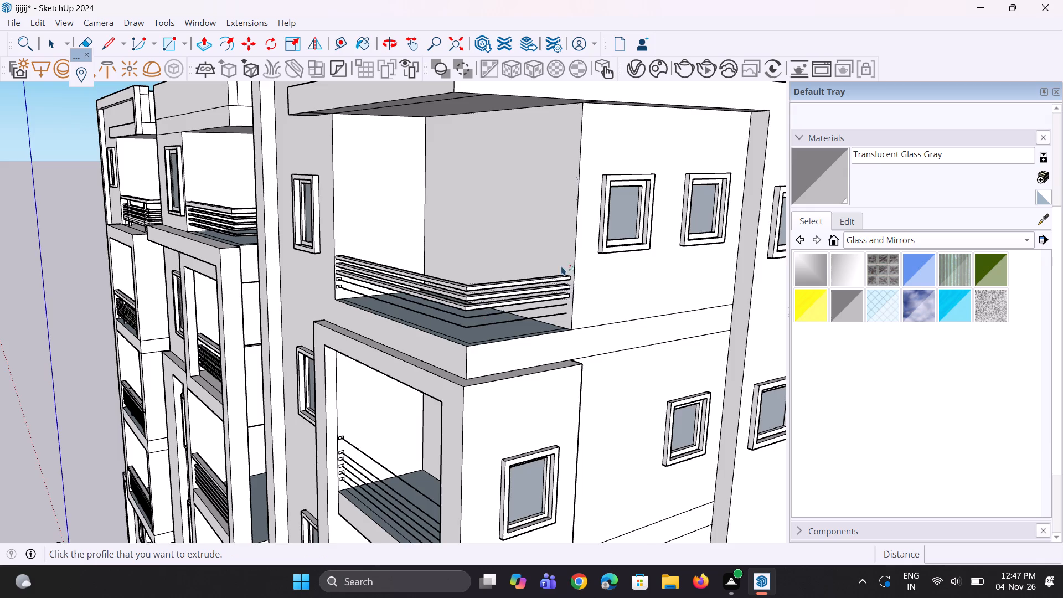
Sweep the fourth rectangle from the top along its L-shaped rail line to the far end with Follow Me.
scroll(336, 352, up, 4)
scroll(343, 277, up, 13)
click(336, 233)
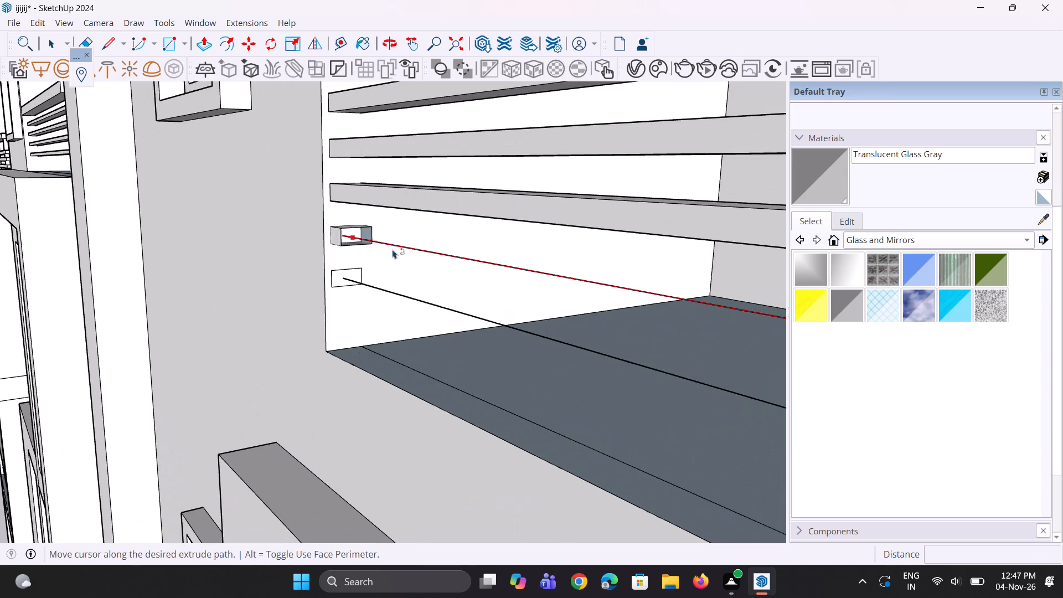
scroll(409, 253, down, 18)
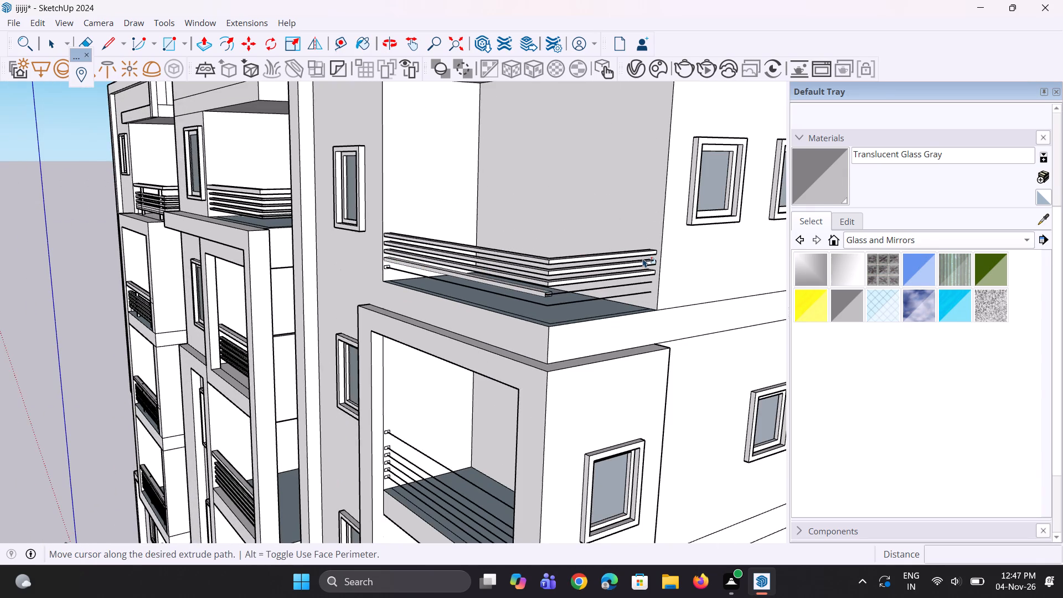
scroll(647, 260, up, 3)
click(662, 291)
Sweep the lowest rectangle along the bottom L-shaped rail line of the top corner balcony with Follow Me.
scroll(436, 322, up, 4)
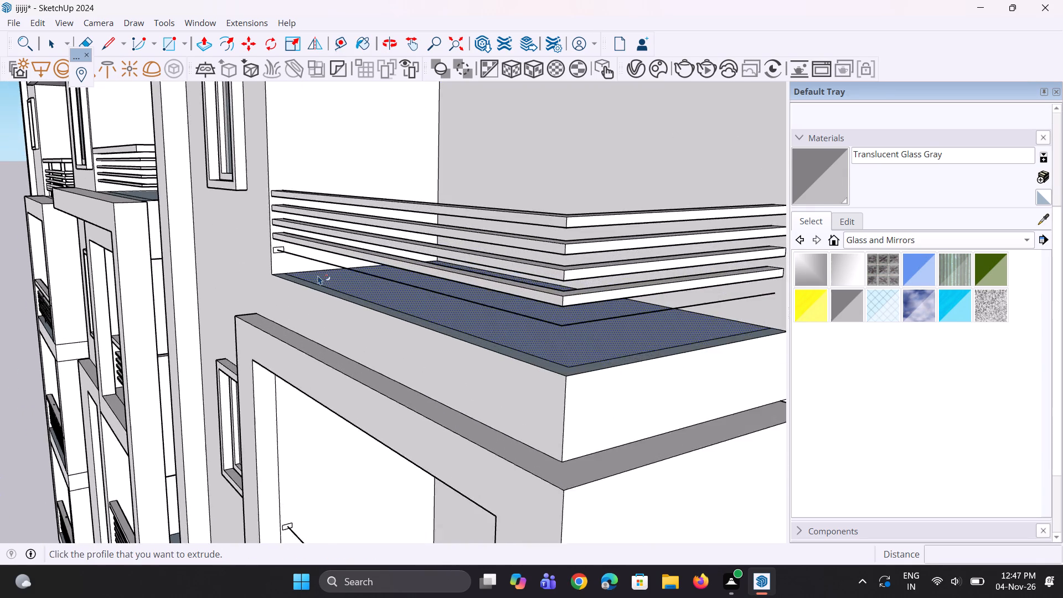
scroll(280, 271, up, 10)
click(284, 230)
scroll(674, 305, down, 6)
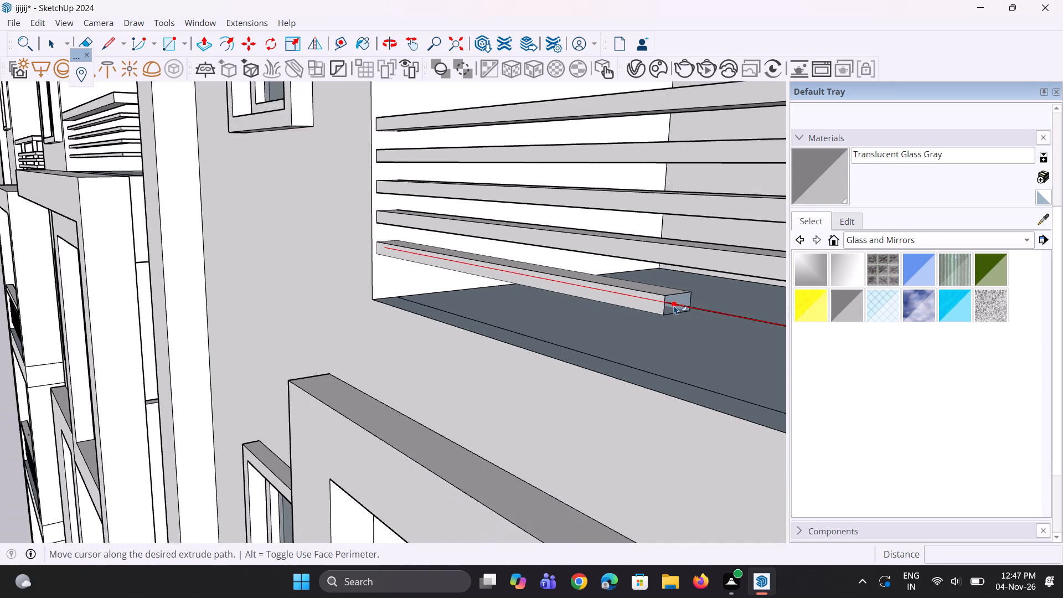
scroll(674, 305, down, 20)
scroll(674, 305, down, 9)
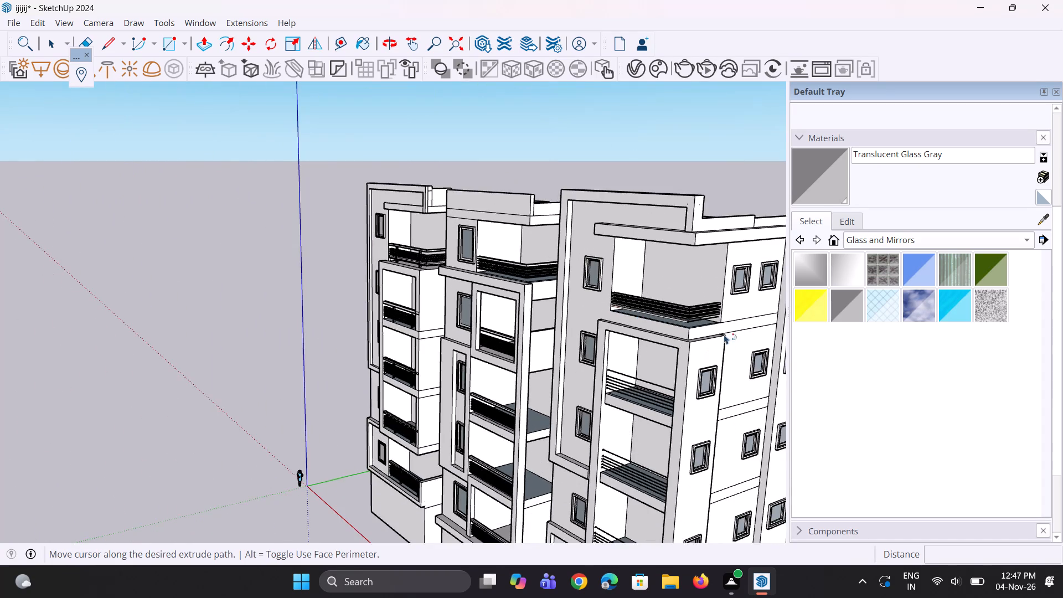
scroll(734, 318, up, 17)
scroll(688, 337, up, 1)
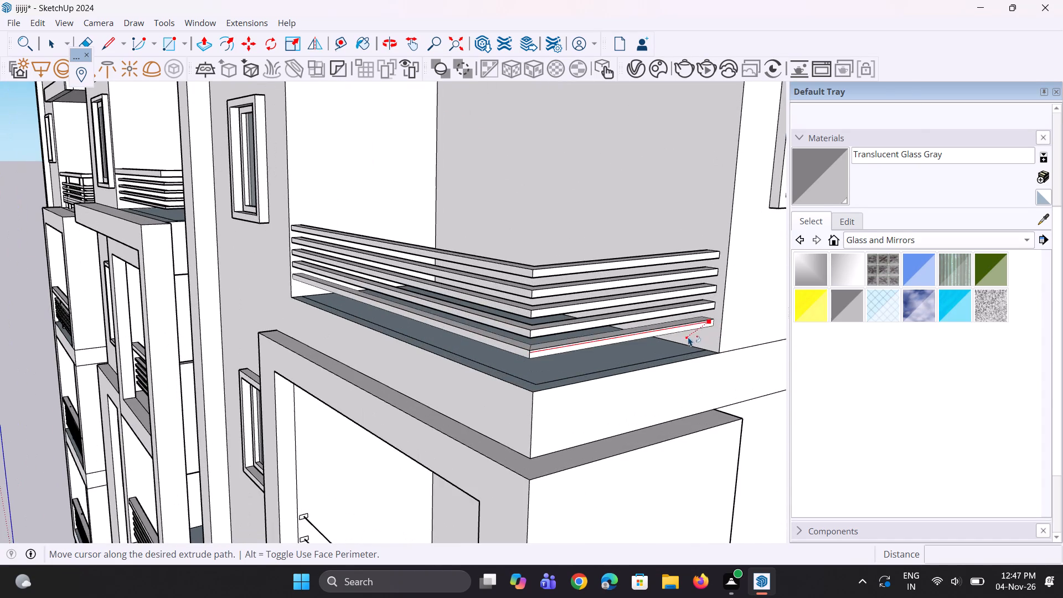
scroll(688, 337, up, 3)
click(720, 316)
Push/Pull the handrail rectangle about 16' 7/16" across the opening of the balcony directly below the top corner one.
scroll(588, 196, down, 5)
scroll(276, 121, down, 5)
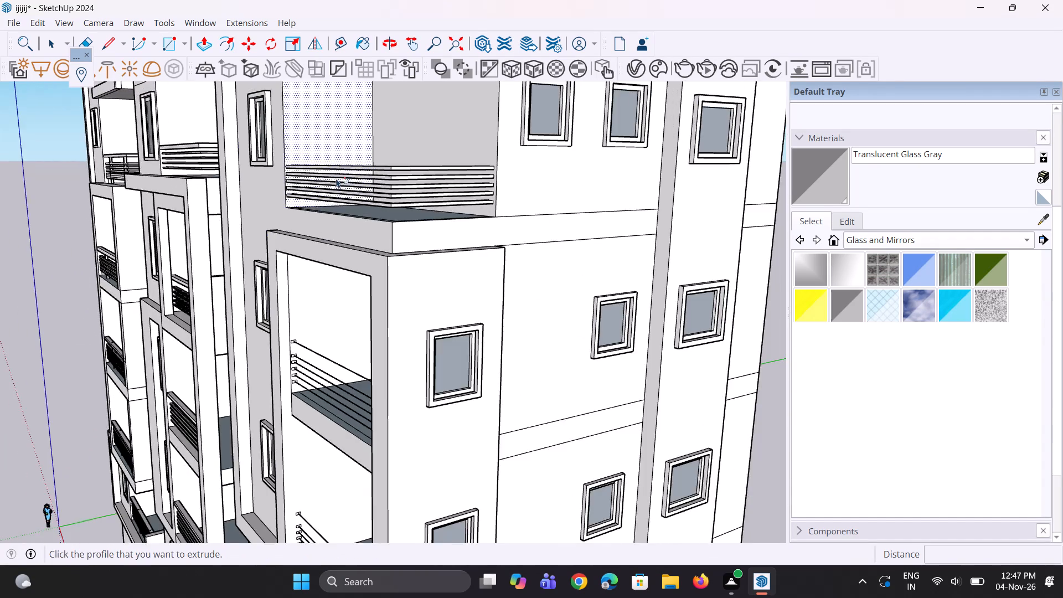
scroll(336, 178, down, 5)
middle_drag(422, 466, 585, 449)
scroll(580, 458, up, 1)
key(p)
middle_drag(541, 387, 487, 370)
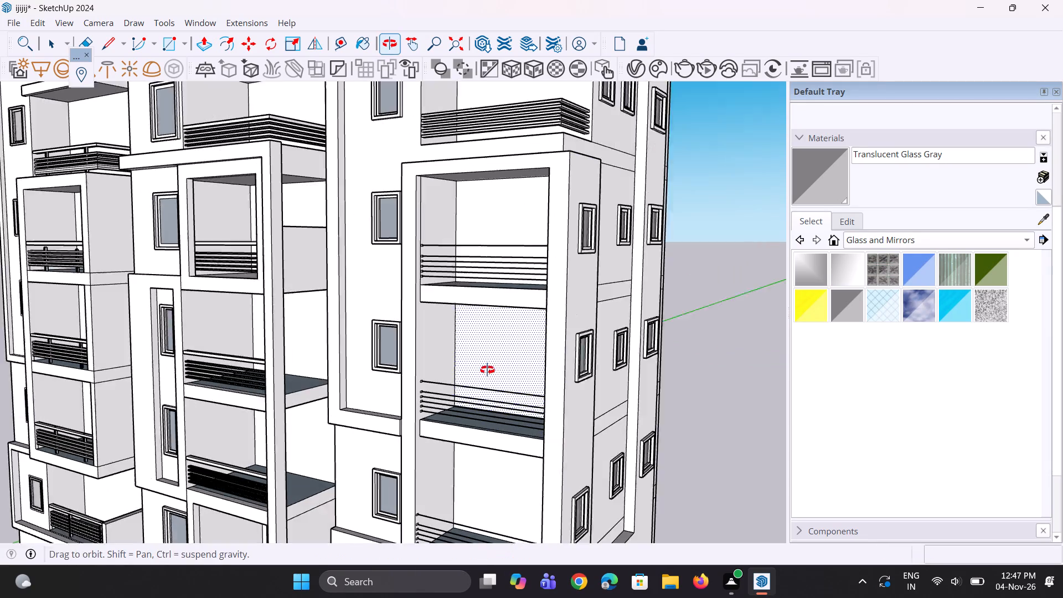
middle_drag(487, 370, 474, 367)
scroll(413, 228, up, 16)
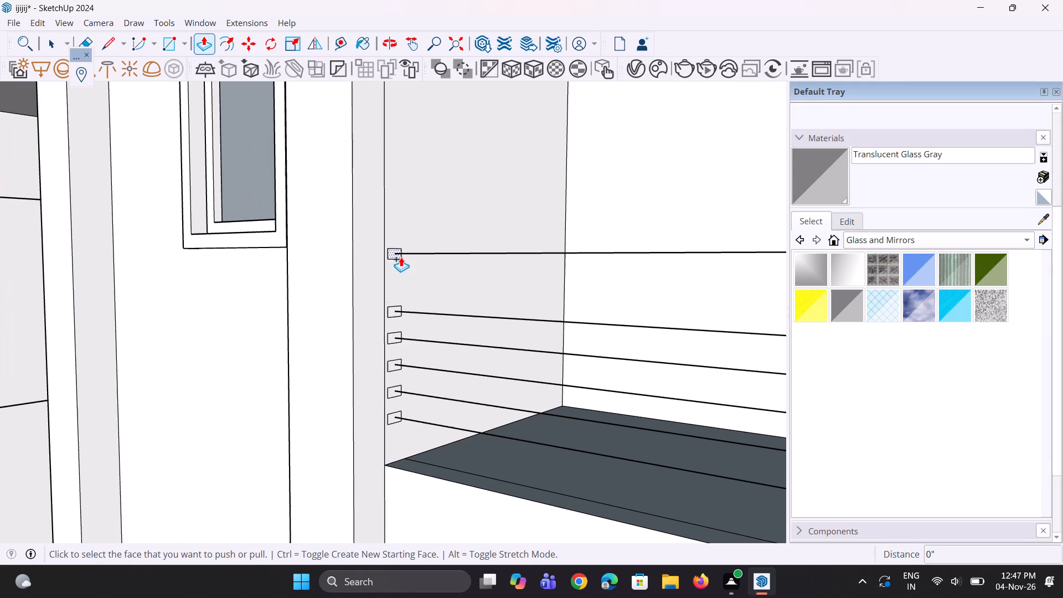
click(400, 256)
scroll(492, 253, down, 10)
middle_drag(499, 266, 585, 367)
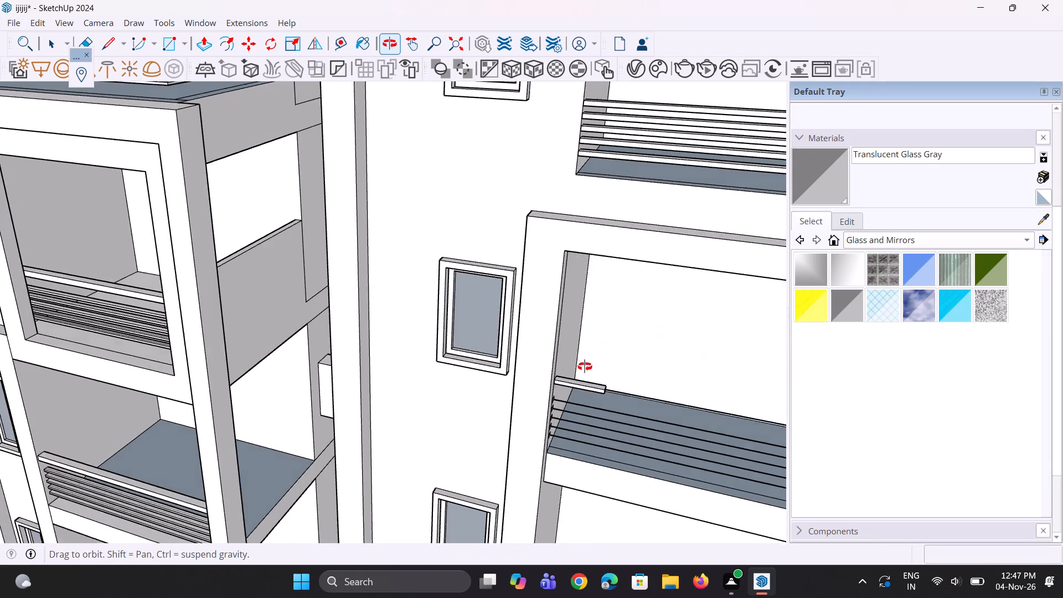
middle_drag(585, 367, 586, 365)
scroll(589, 329, down, 10)
scroll(664, 322, up, 2)
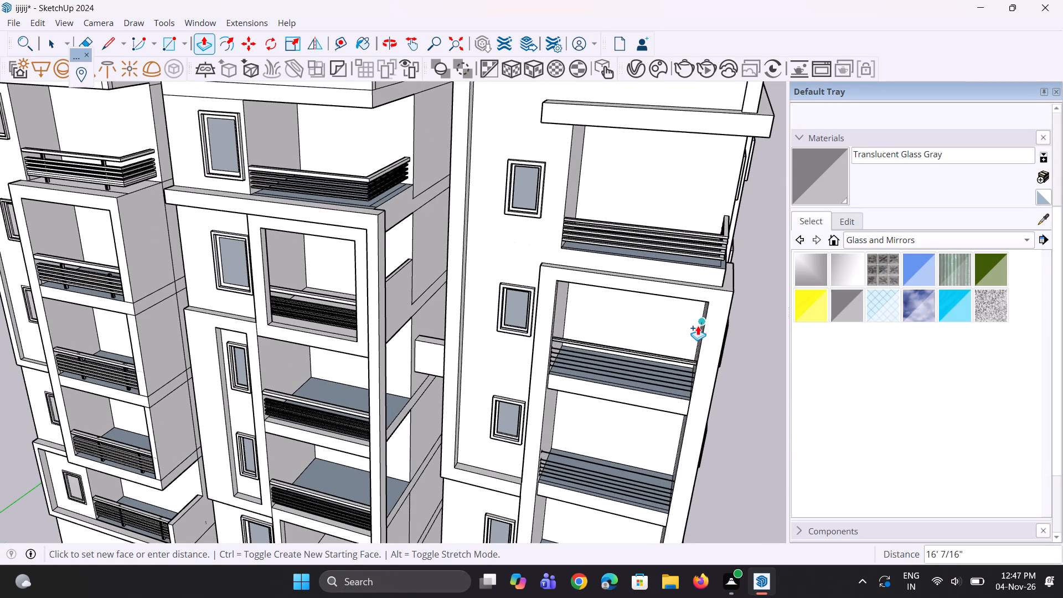
click(698, 325)
Extrude the uppermost rail rectangle below that handrail by the same 16' 7/16" distance with Push/Pull.
middle_drag(682, 399, 536, 367)
scroll(415, 368, up, 6)
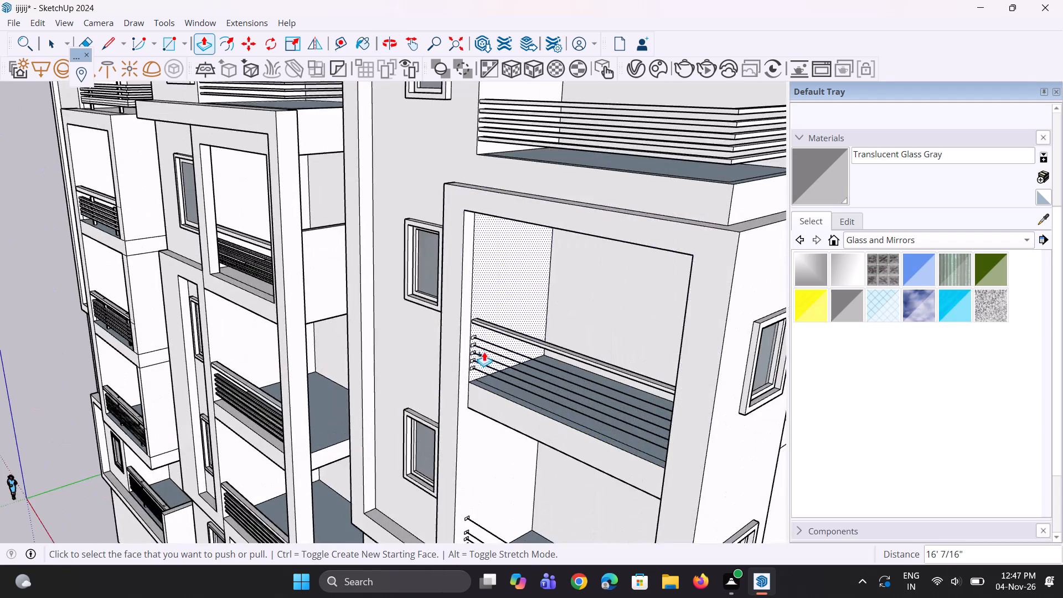
scroll(484, 352, up, 13)
double_click(461, 314)
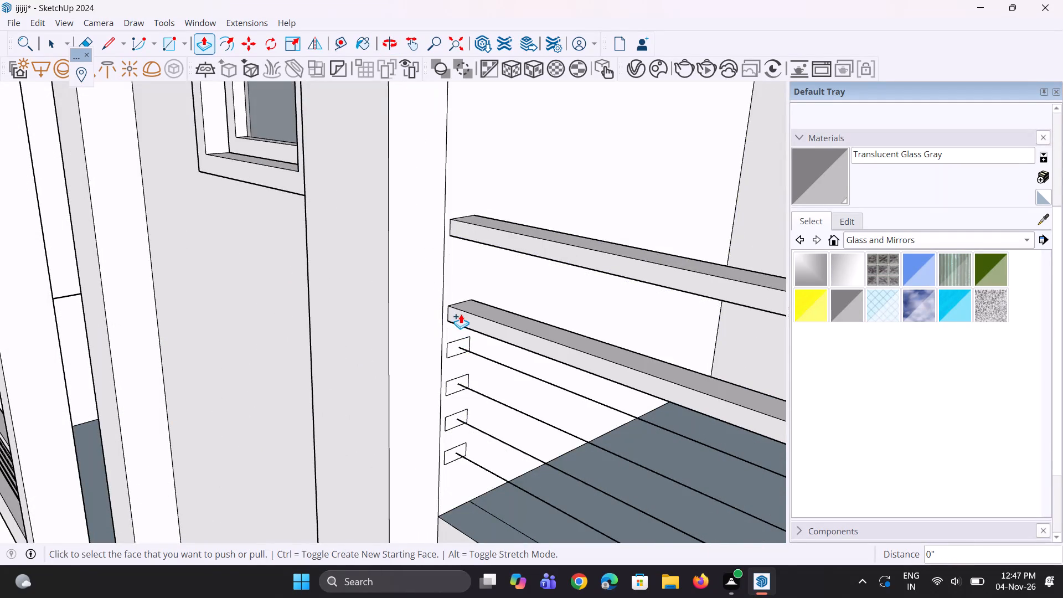
Extrude the second rail rectangle below the handrail across the same balcony by the same 16' 7/16" distance.
scroll(461, 357, up, 5)
double_click(456, 341)
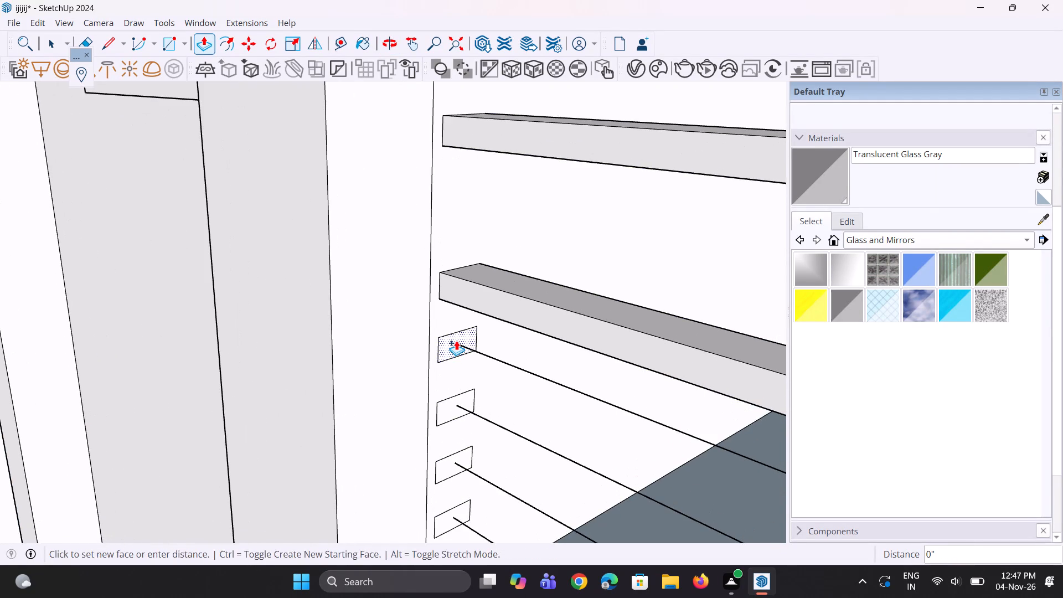
scroll(402, 212, down, 19)
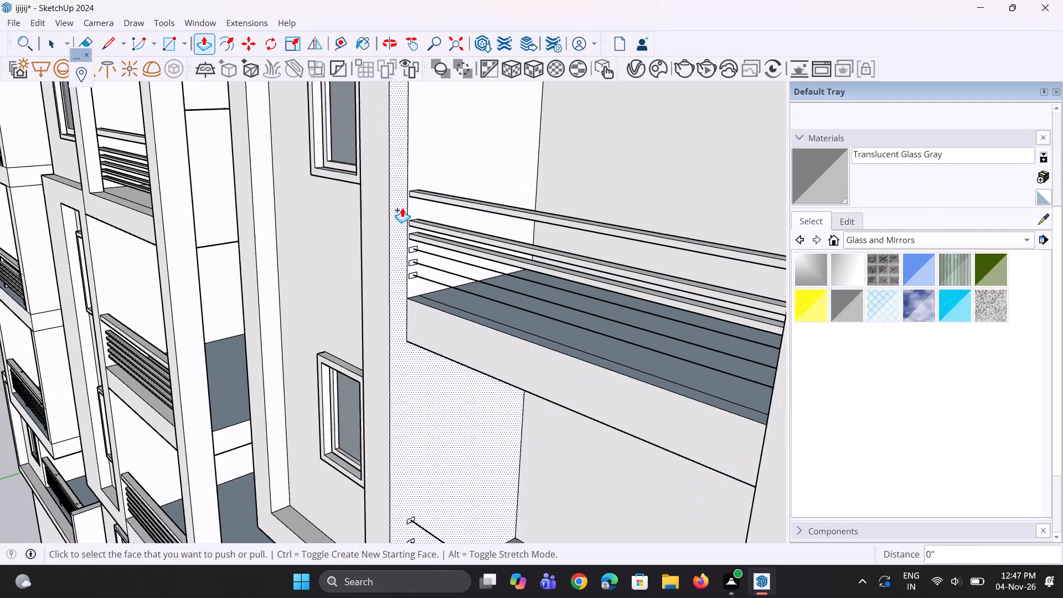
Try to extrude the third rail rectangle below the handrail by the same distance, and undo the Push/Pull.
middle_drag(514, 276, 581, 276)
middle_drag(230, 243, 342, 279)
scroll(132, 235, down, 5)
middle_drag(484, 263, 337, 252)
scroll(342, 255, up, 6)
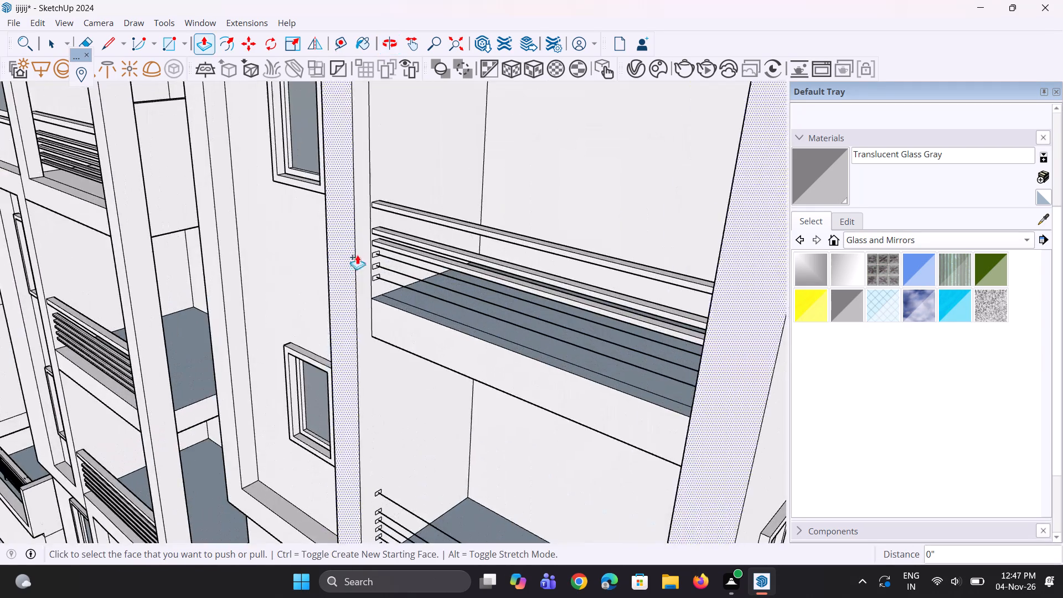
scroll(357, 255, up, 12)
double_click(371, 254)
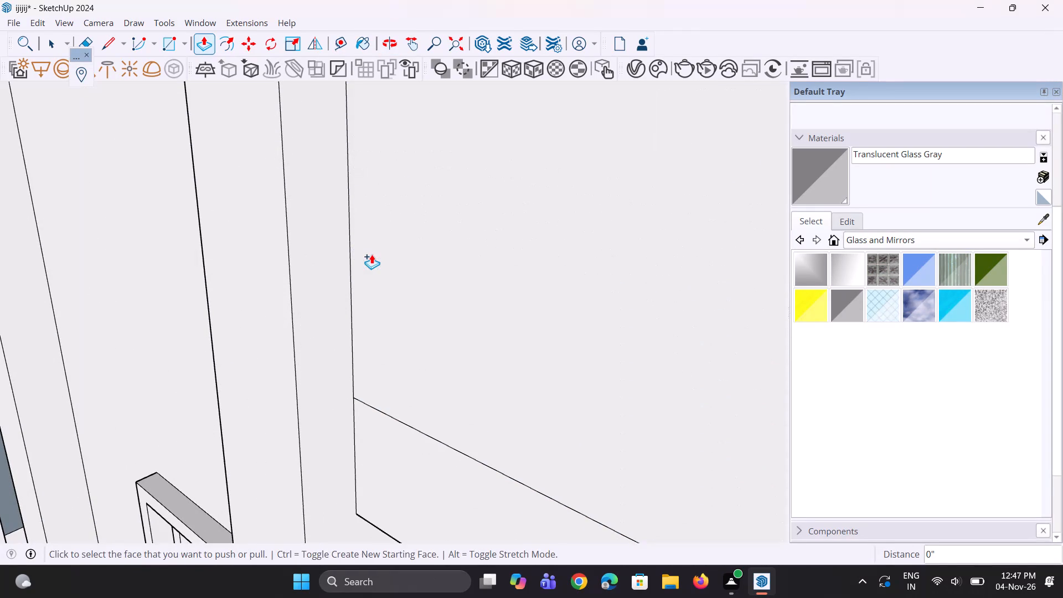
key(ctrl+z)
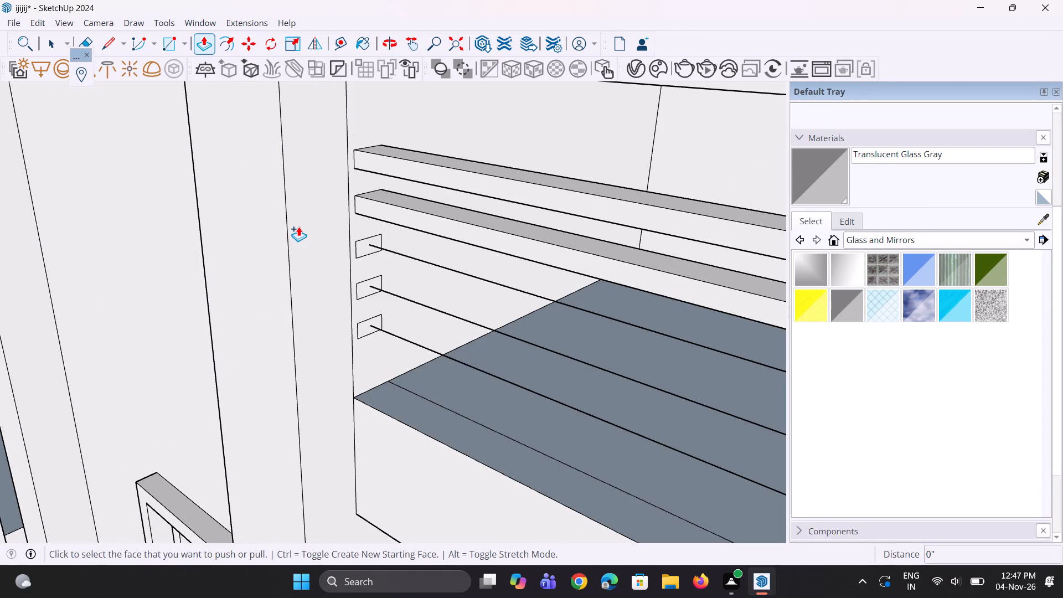
Push/Pull the remaining three rail rectangles below the handrail across the same balcony by the same 16' 7/16" distance.
scroll(352, 257, up, 3)
double_click(368, 248)
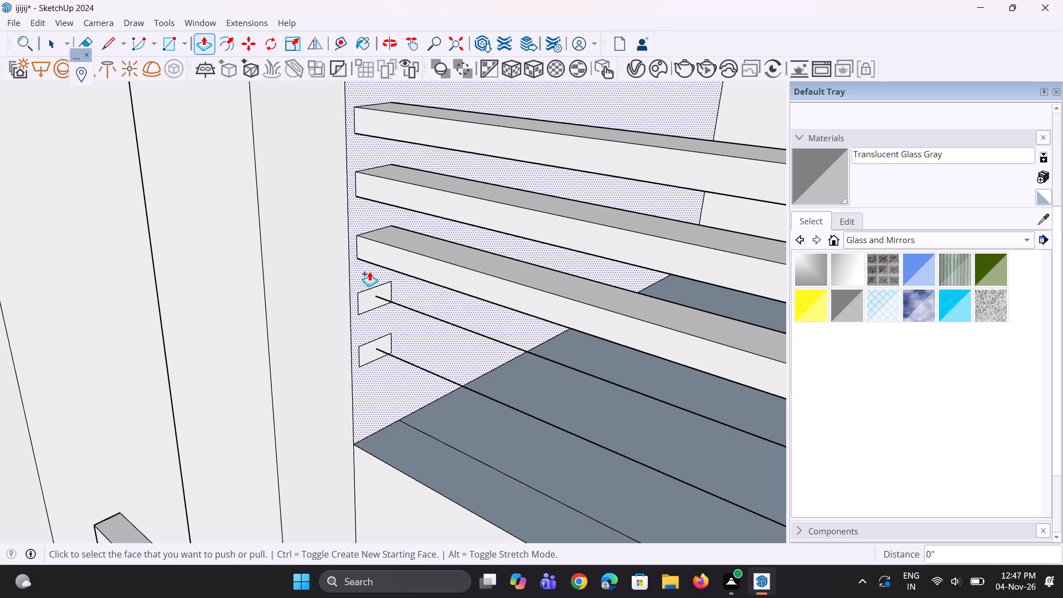
double_click(369, 297)
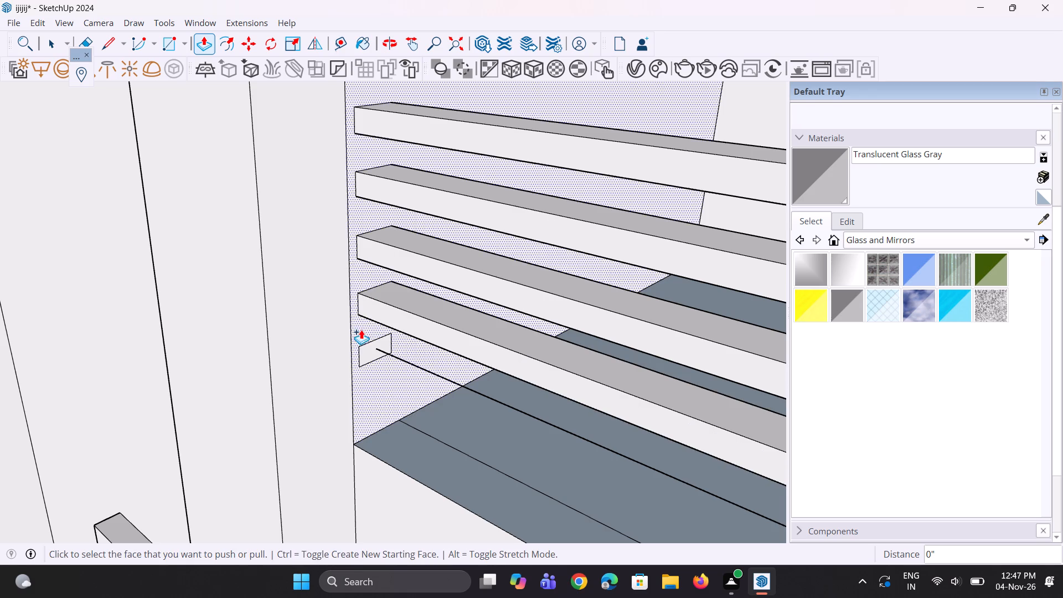
click(367, 349)
drag(367, 349, 372, 346)
scroll(380, 267, down, 12)
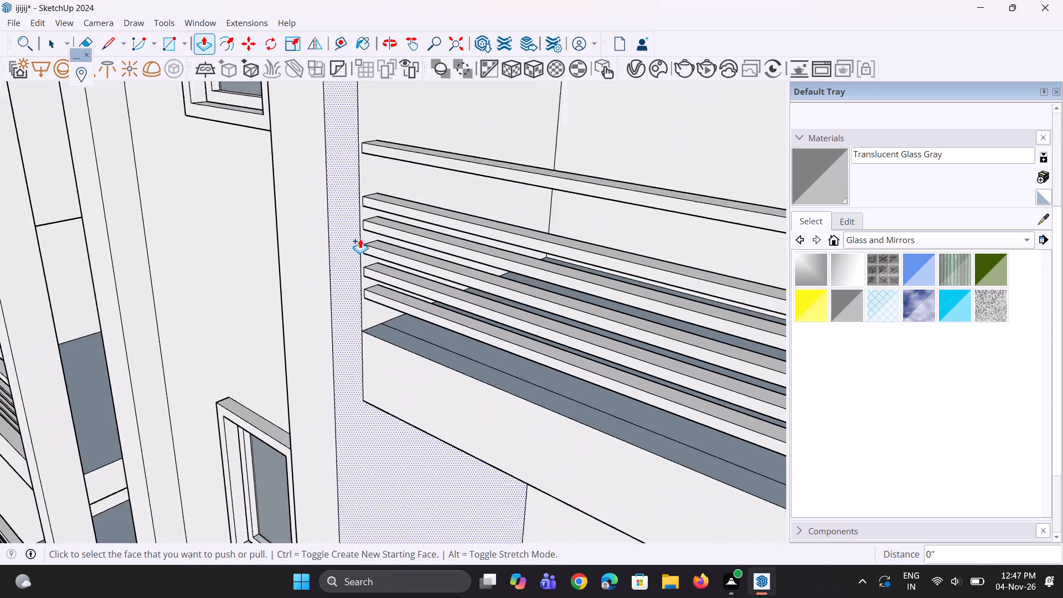
Extrude the handrail rectangle of the next balcony down by the same 16' 7/16" distance with Push/Pull.
scroll(360, 239, down, 1)
scroll(370, 136, down, 14)
scroll(417, 331, up, 9)
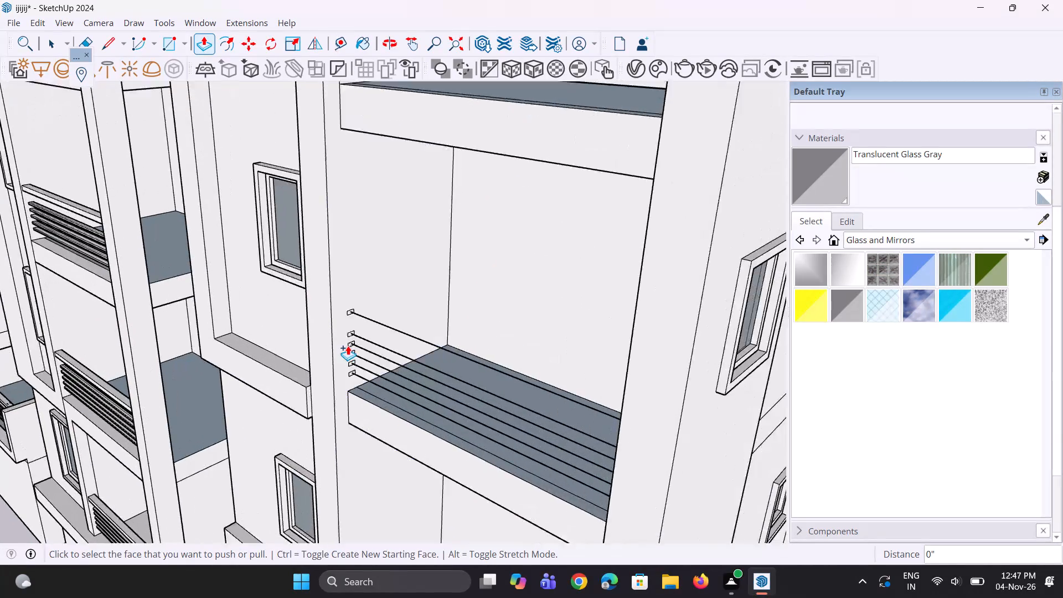
scroll(348, 346, up, 10)
double_click(338, 289)
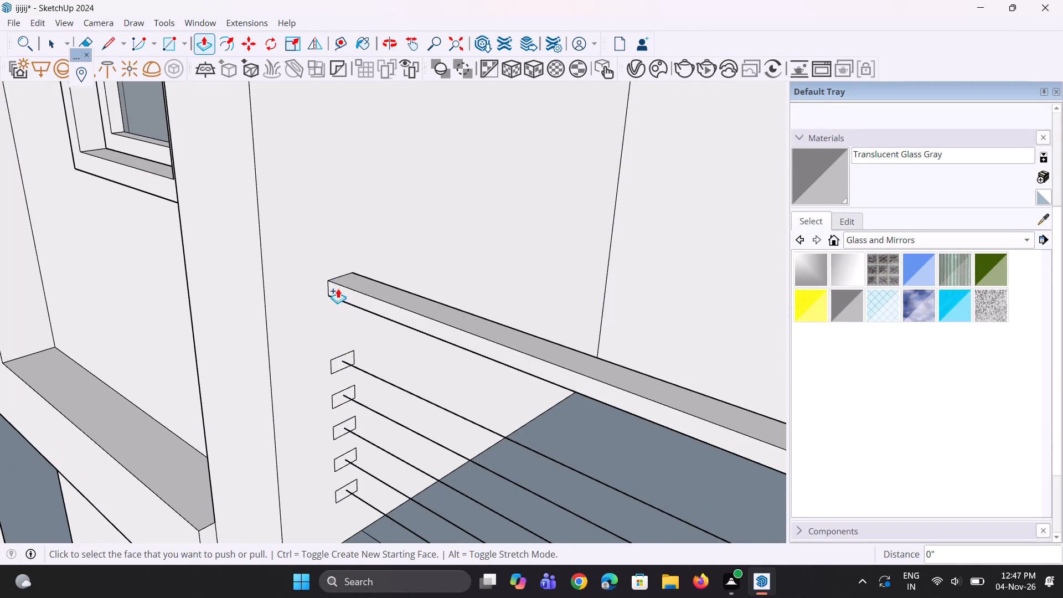
Extrude the upper two rail rectangles below that handrail across the balcony opening by the same 16' 7/16" distance.
scroll(291, 233, down, 16)
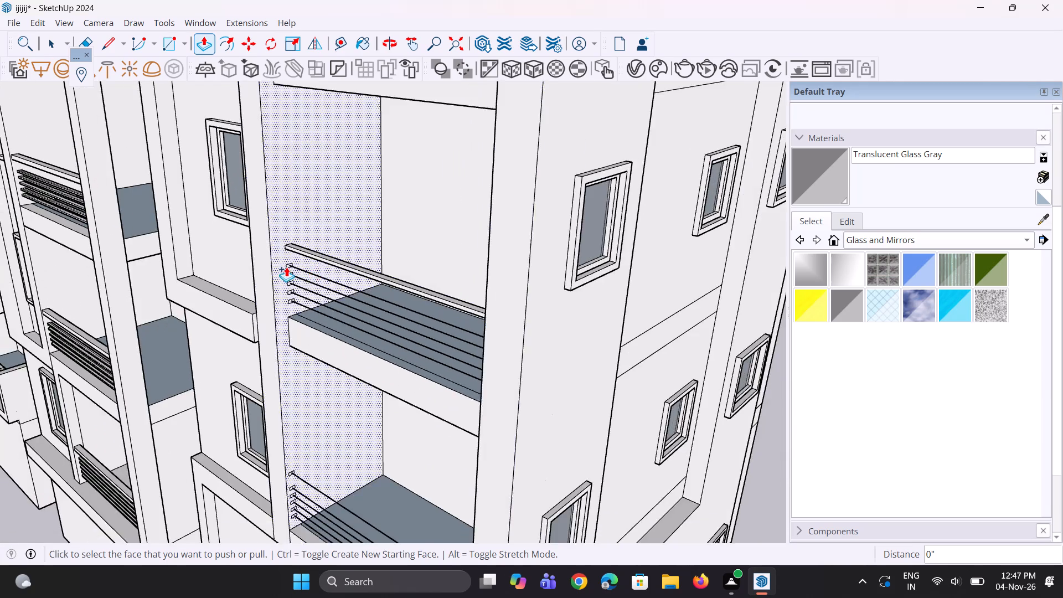
middle_drag(286, 267, 308, 270)
scroll(311, 276, up, 8)
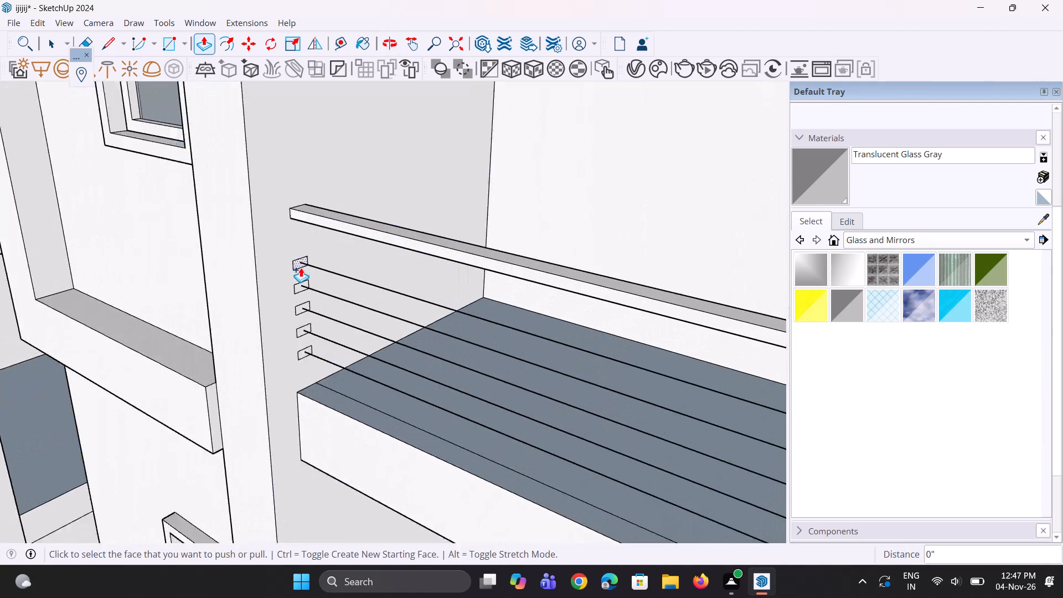
scroll(301, 267, up, 8)
double_click(297, 265)
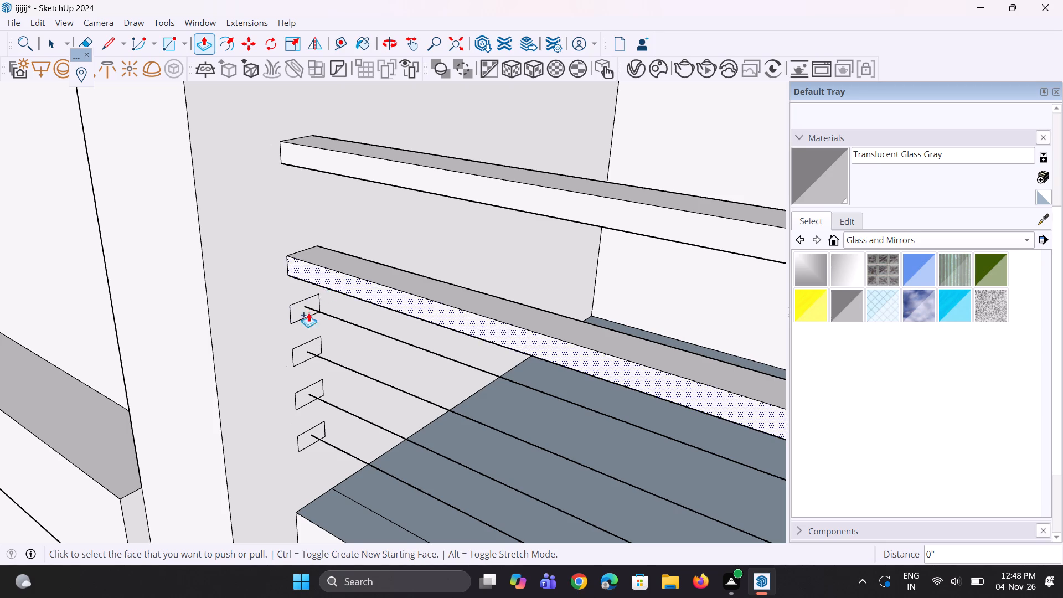
scroll(283, 340, up, 2)
double_click(312, 296)
Extrude the lower three rail rectangles of the same balcony by the same 16' 7/16" distance.
scroll(277, 250, down, 3)
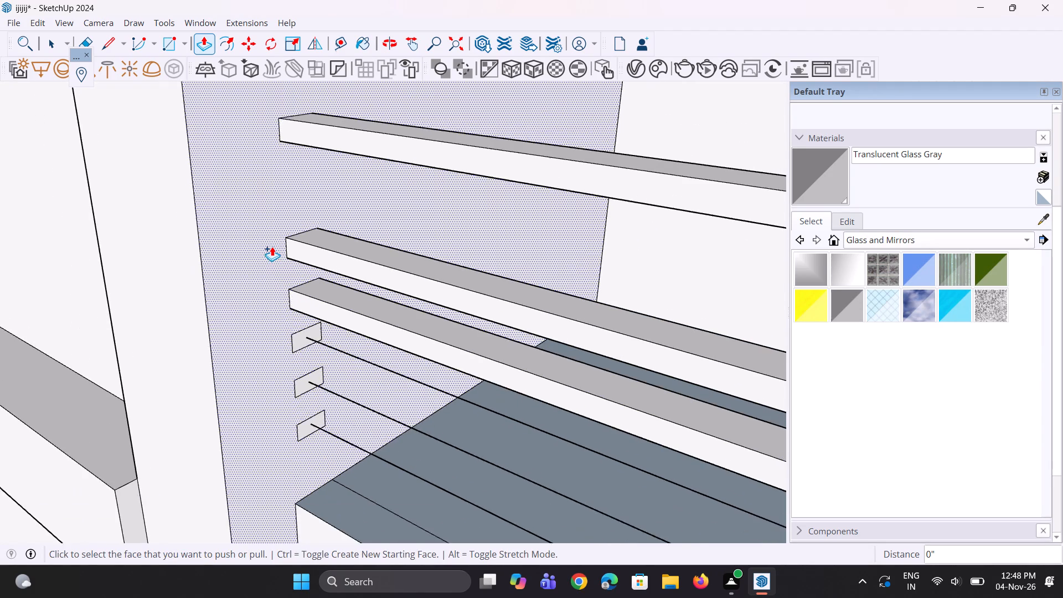
scroll(272, 246, down, 3)
scroll(305, 319, up, 7)
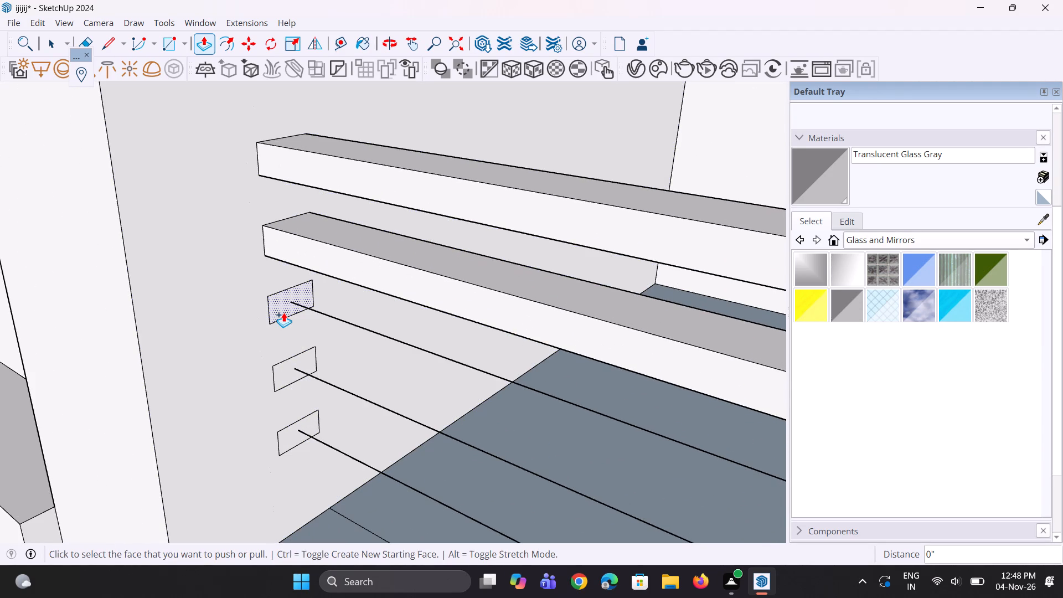
double_click(283, 312)
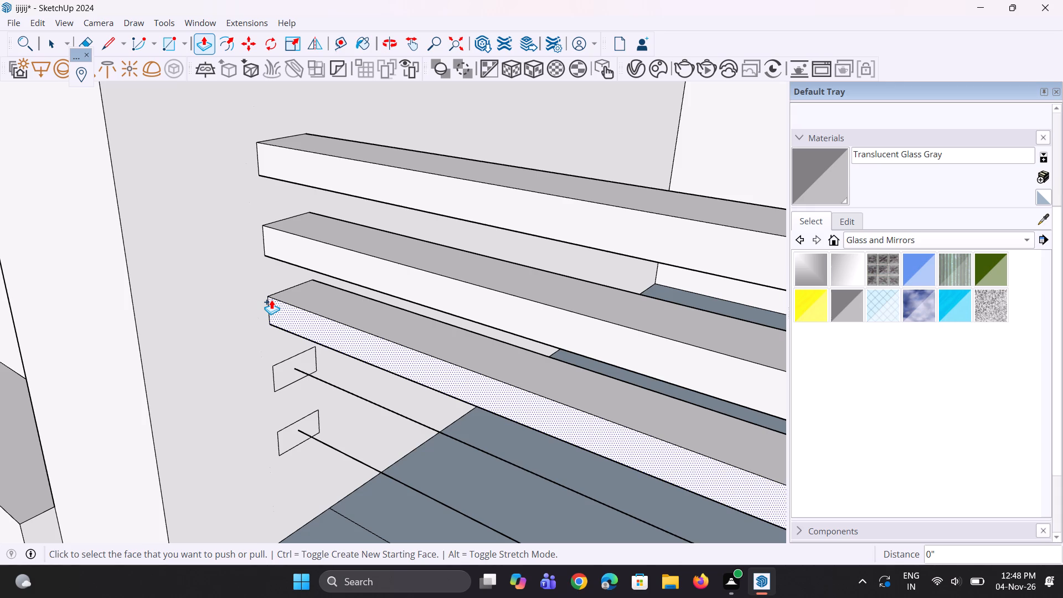
double_click(294, 368)
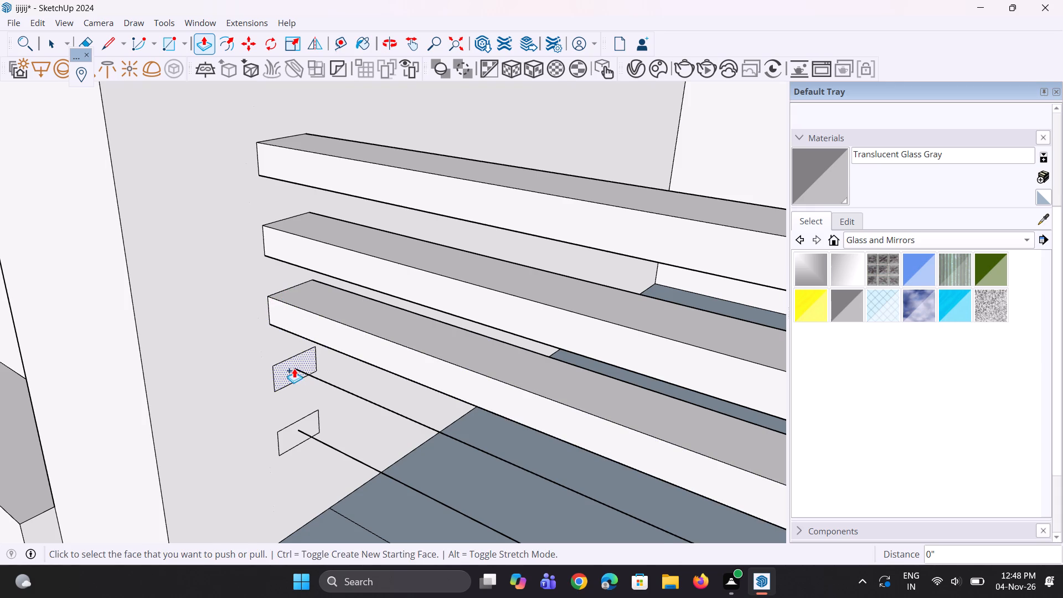
scroll(103, 212, down, 7)
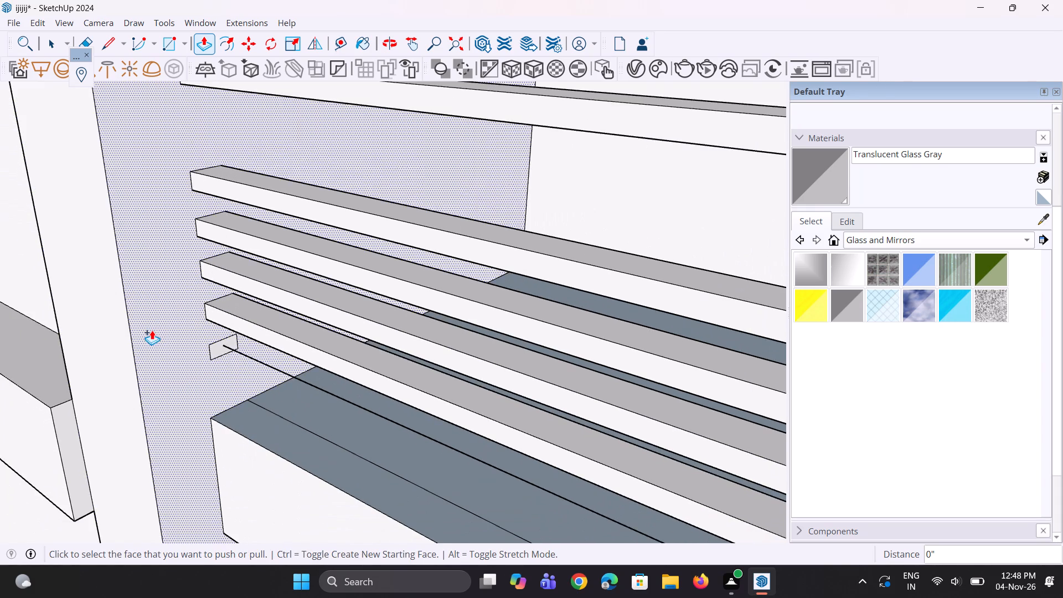
scroll(152, 330, up, 6)
double_click(249, 362)
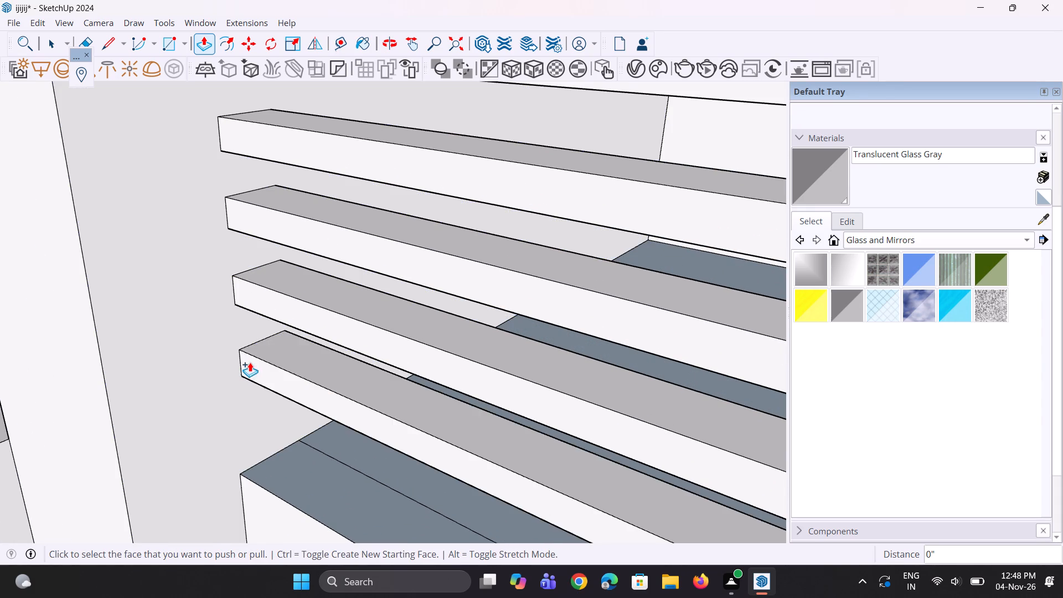
Push/Pull the handrail rectangle of the last unfinished corner balcony, one floor further down, by the same 16' 7/16" distance.
scroll(228, 311, down, 8)
scroll(228, 262, down, 4)
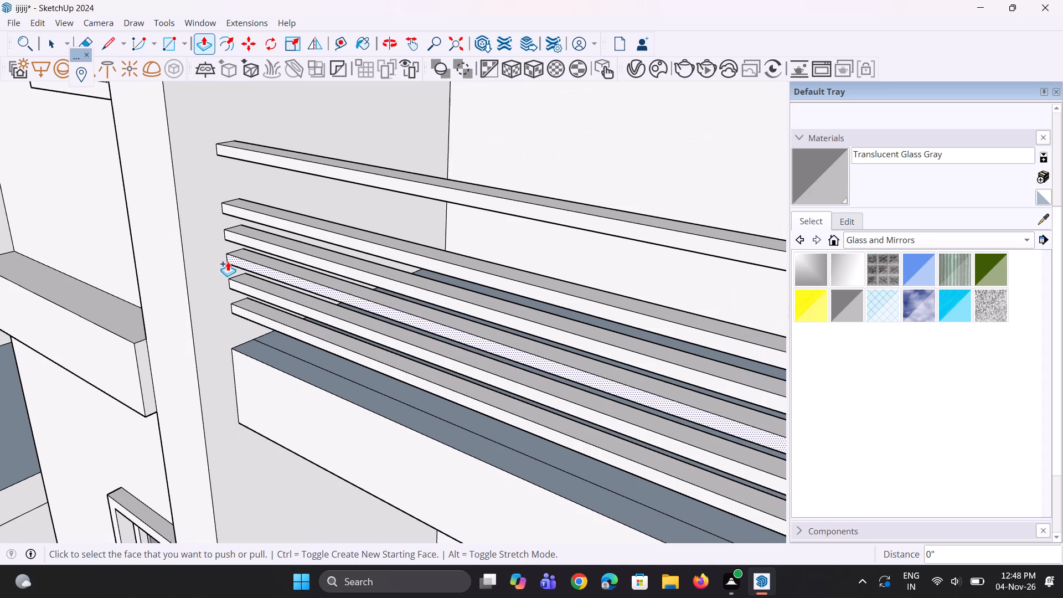
scroll(228, 261, down, 2)
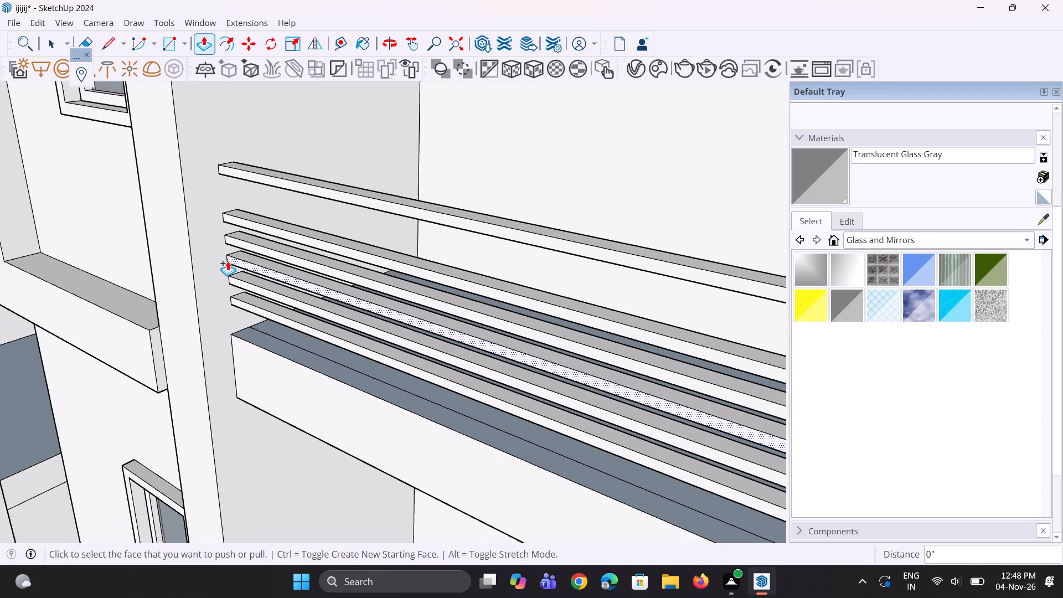
scroll(228, 258, down, 3)
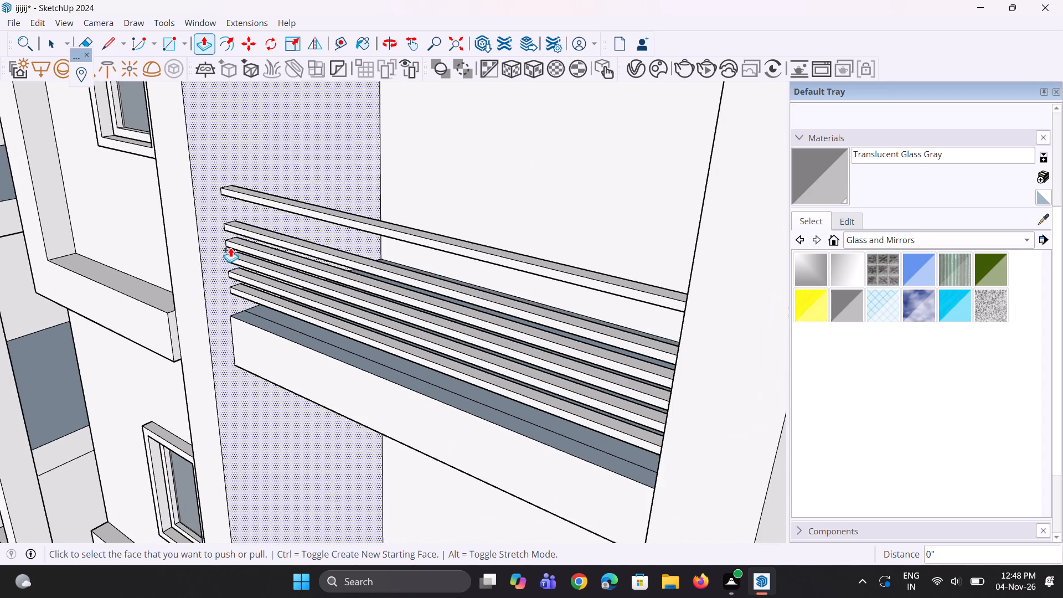
scroll(231, 237, down, 10)
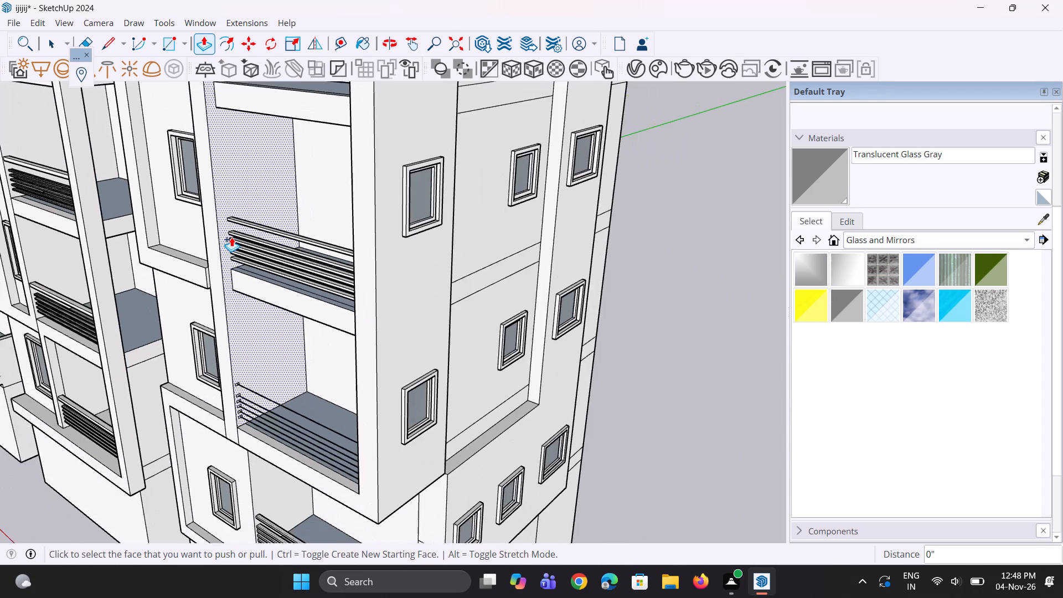
scroll(243, 372, up, 11)
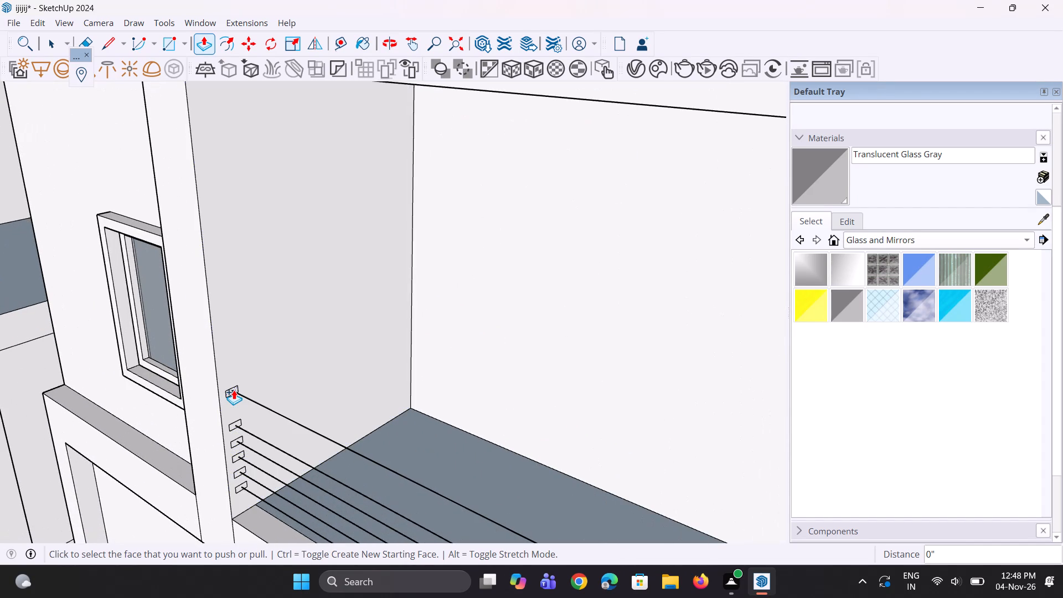
double_click(234, 390)
Extrude the uppermost rail rectangle below that handrail 16' 7/16" across to the opposite pillar.
scroll(190, 317, down, 9)
scroll(220, 445, up, 2)
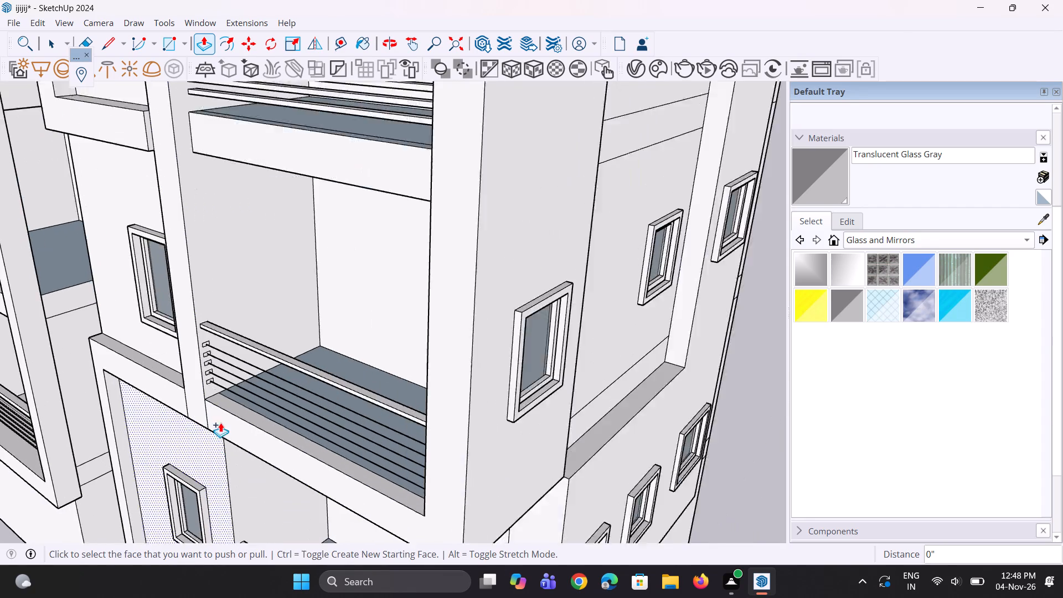
scroll(220, 422, up, 1)
scroll(211, 361, up, 11)
click(197, 319)
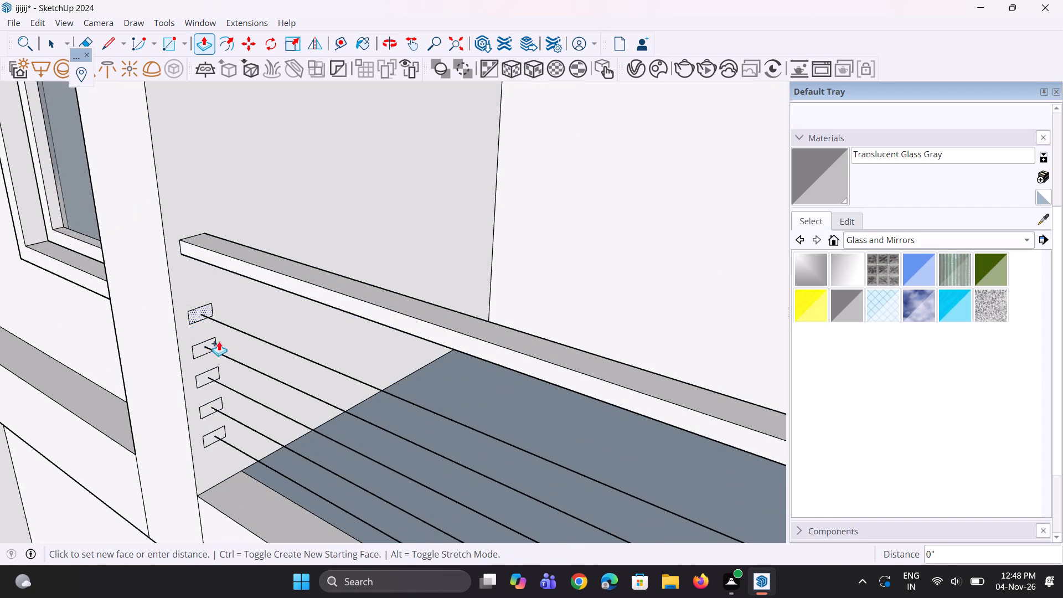
scroll(238, 350, down, 11)
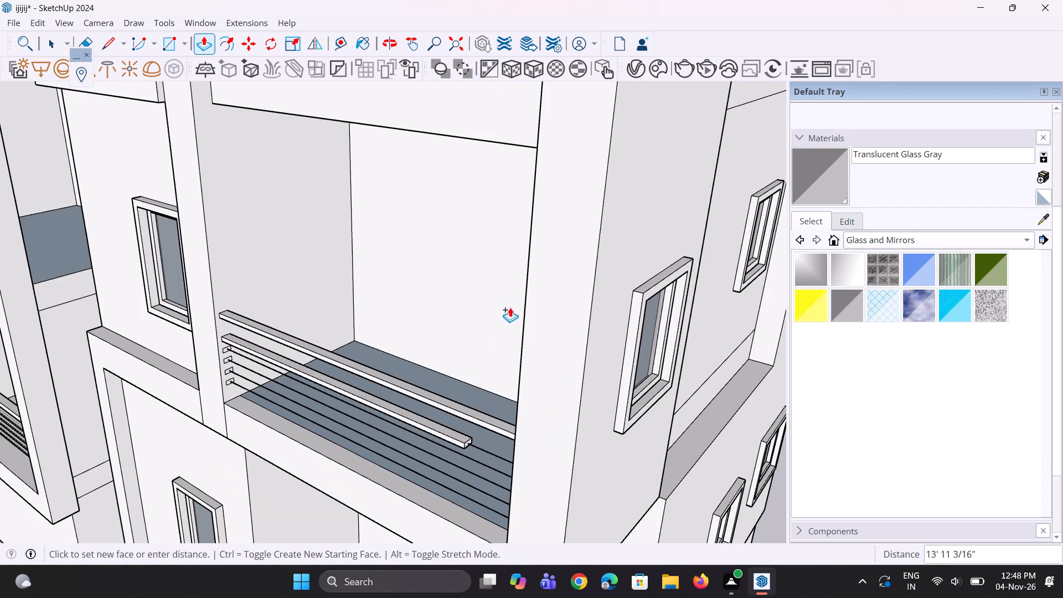
click(525, 289)
Extrude the second and third rail rectangles below the handrail by the same 16' 7/16" distance.
scroll(358, 368, up, 1)
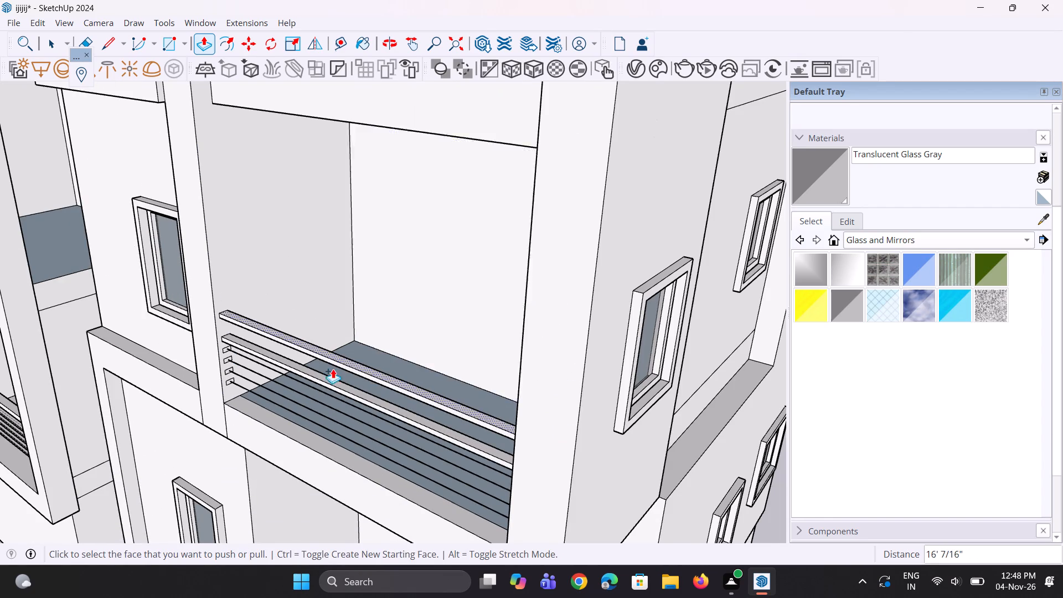
scroll(333, 369, up, 10)
double_click(160, 320)
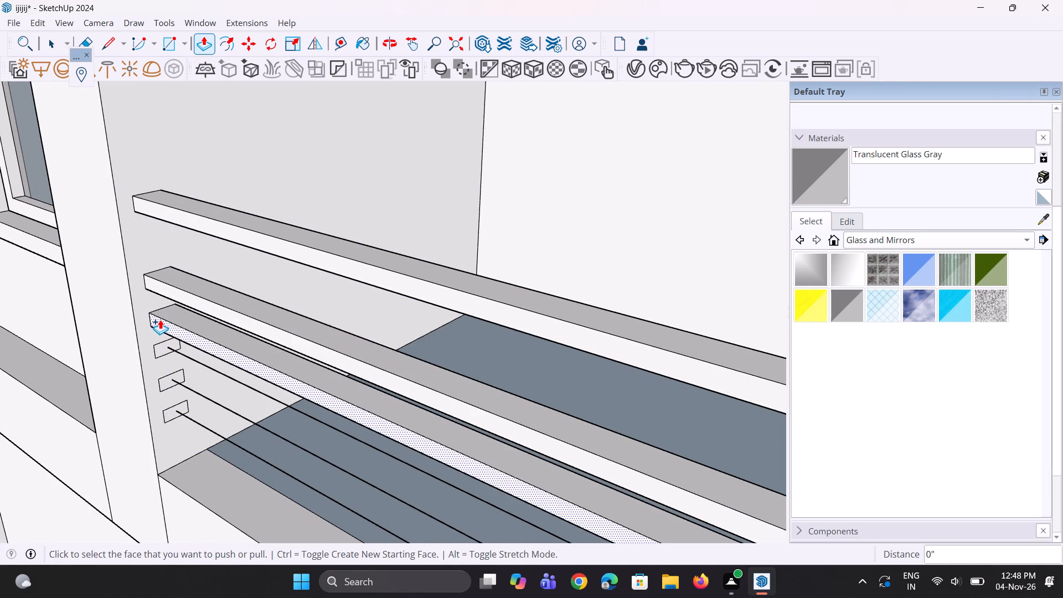
scroll(159, 318, down, 3)
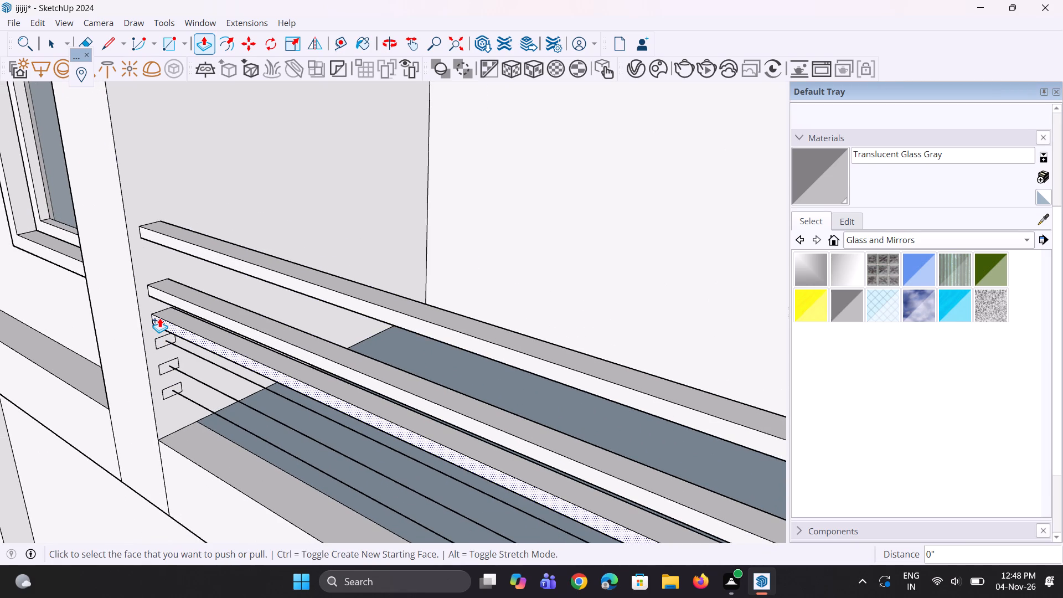
scroll(147, 297, down, 1)
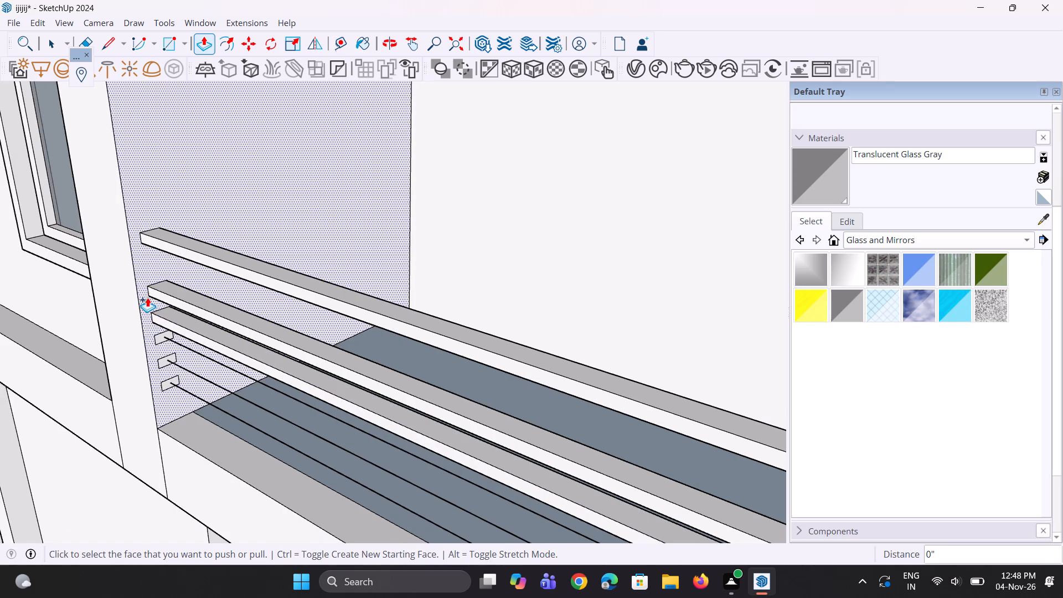
scroll(154, 362, up, 8)
double_click(162, 330)
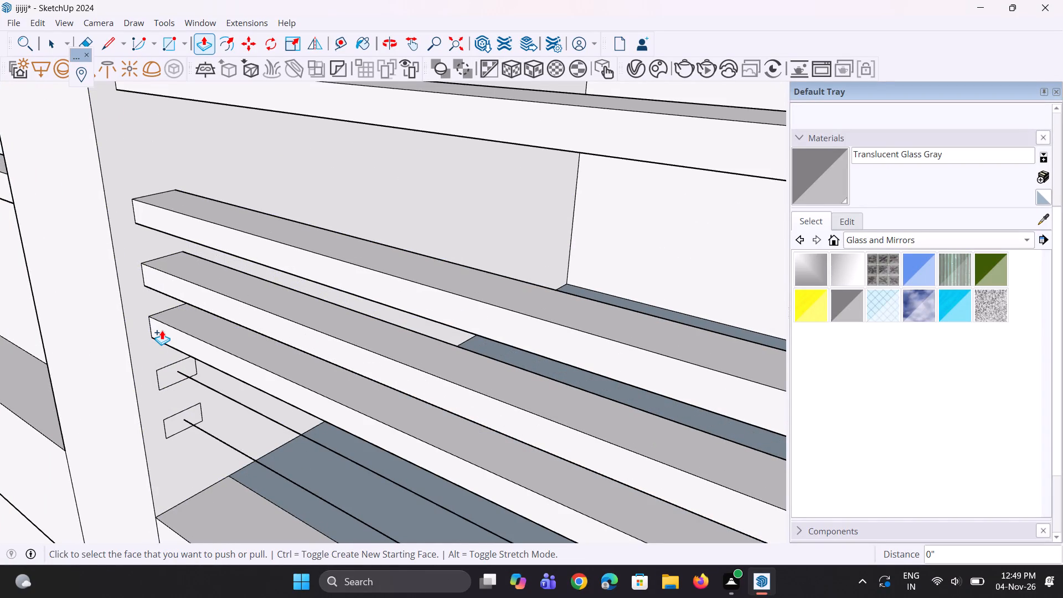
Extrude the two lowest rail rectangles of the same balcony by the same 16' 7/16" distance.
scroll(165, 373, up, 2)
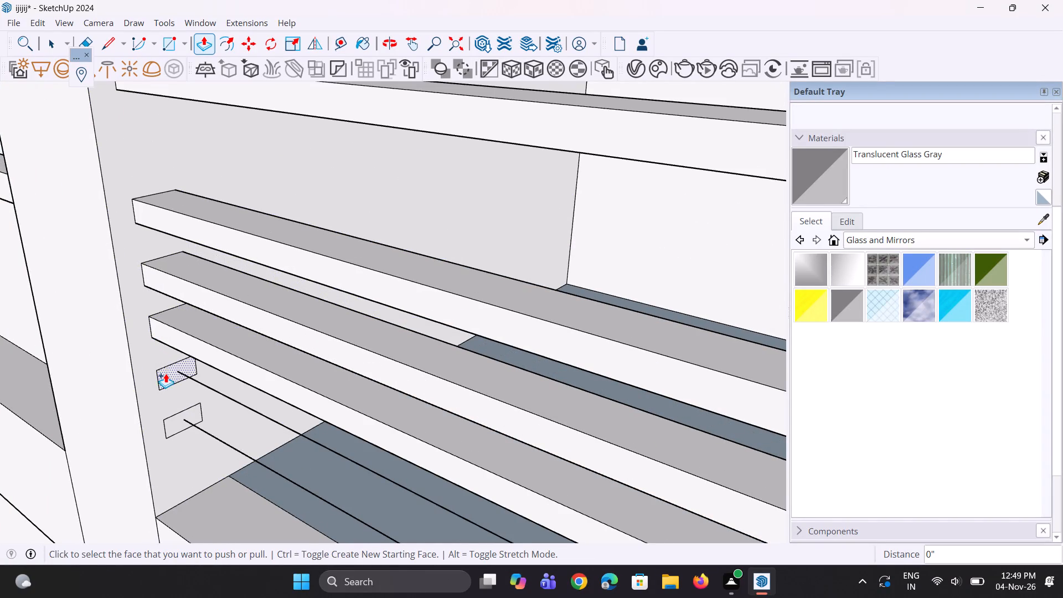
scroll(166, 373, up, 3)
double_click(166, 373)
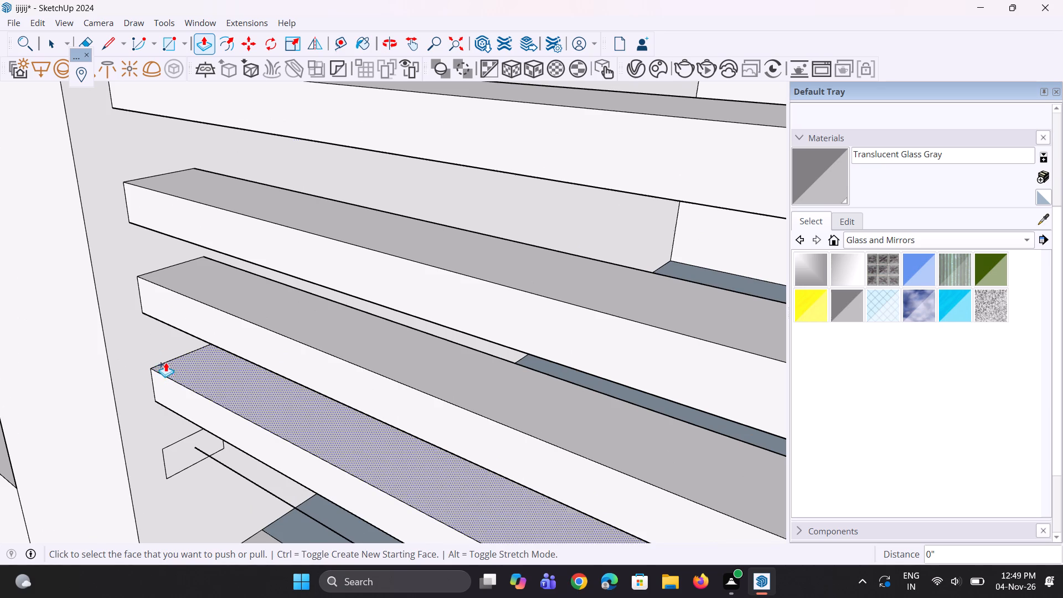
scroll(166, 360, down, 6)
scroll(173, 407, up, 2)
double_click(173, 407)
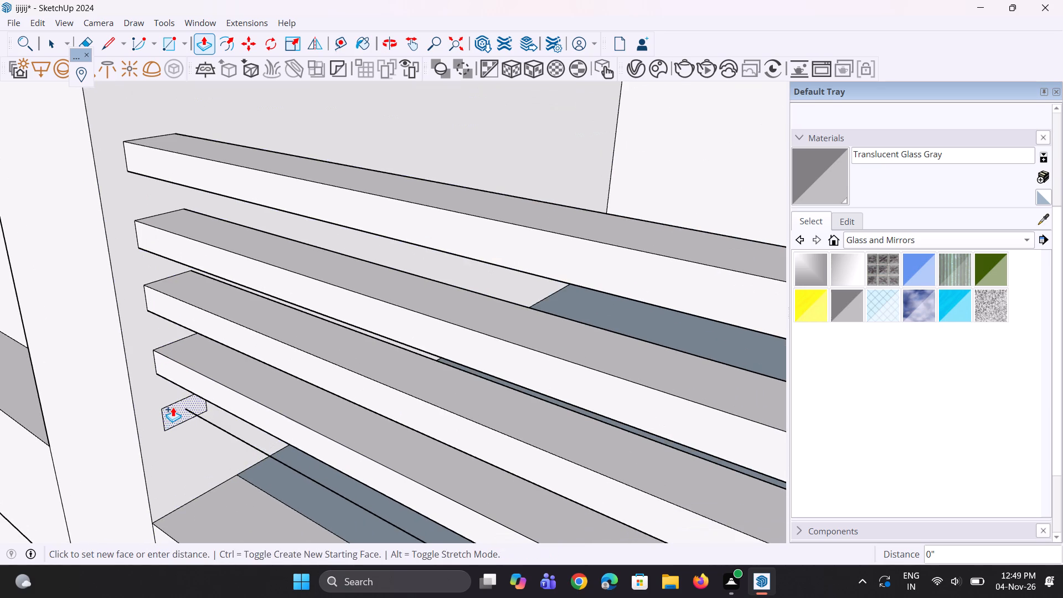
Inspect the corner balcony railings and the point where the lowest balcony's handrail meets its side parapet wall.
scroll(129, 322, down, 10)
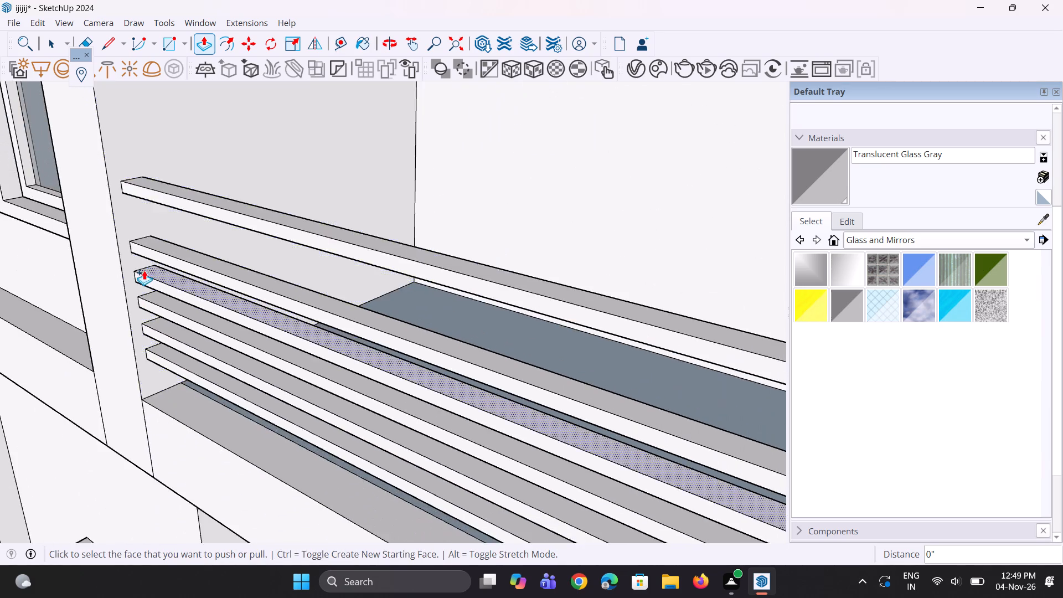
scroll(145, 270, down, 17)
scroll(148, 257, down, 5)
scroll(164, 387, up, 2)
middle_drag(168, 386, 185, 377)
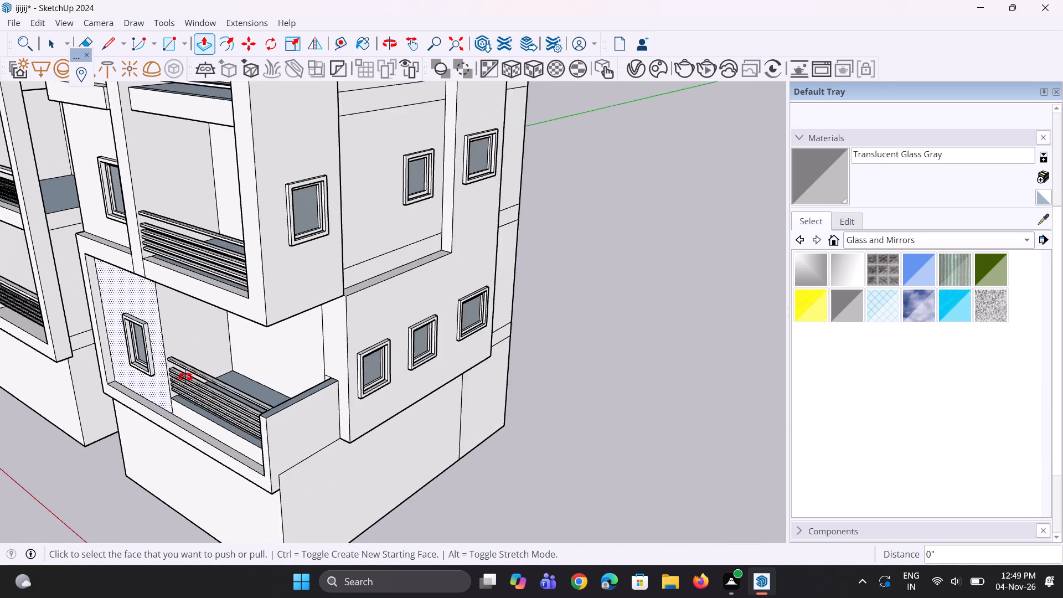
middle_drag(185, 377, 367, 386)
scroll(382, 413, up, 3)
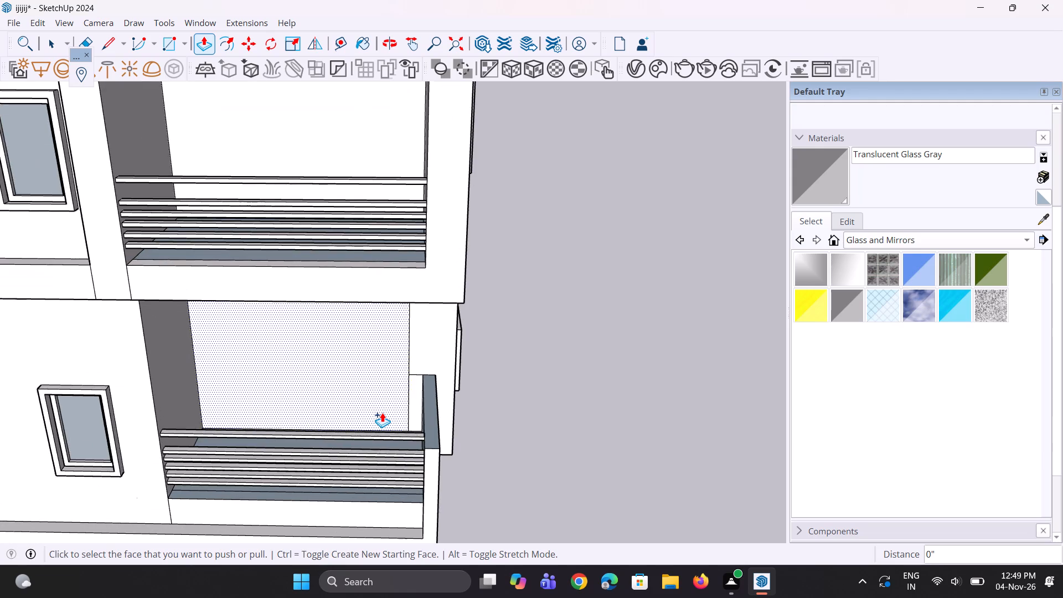
scroll(382, 413, up, 10)
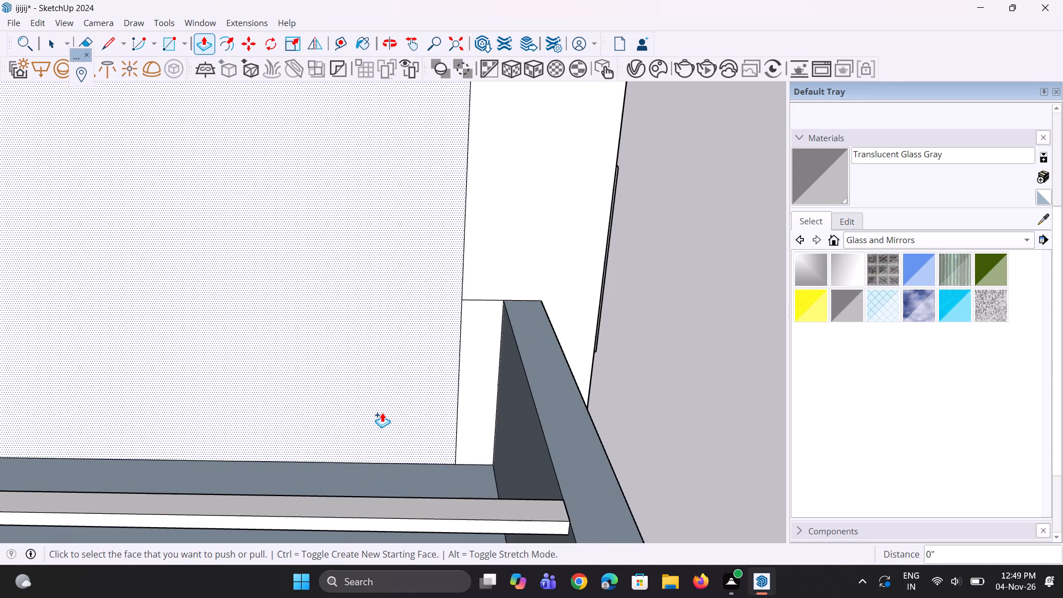
scroll(382, 413, up, 2)
scroll(382, 413, down, 3)
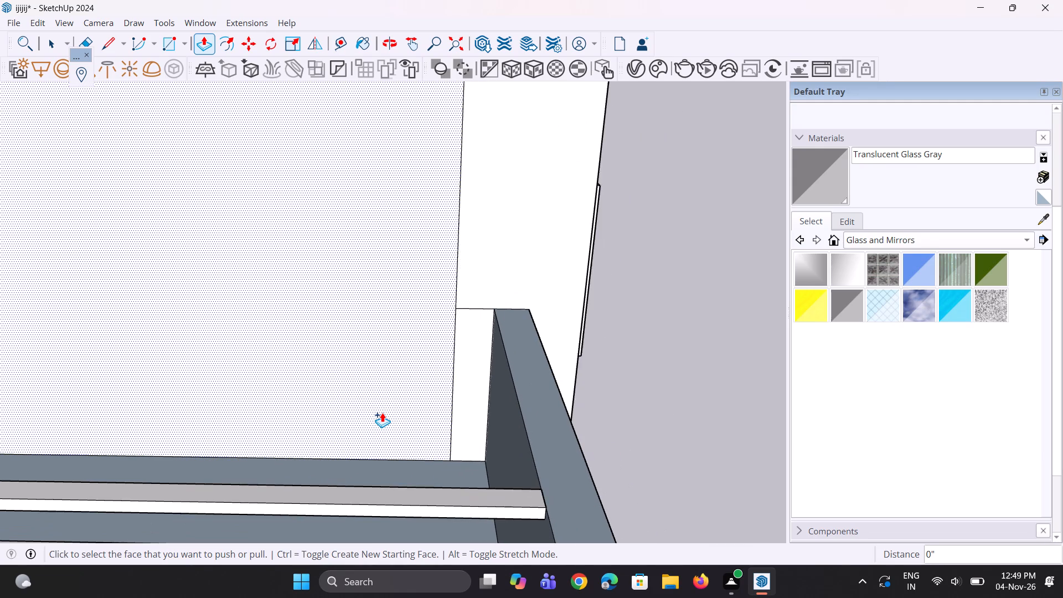
Thicken the lowest balcony's handrail by pulling its top face up about 2 3/16".
scroll(473, 443, up, 3)
scroll(415, 421, down, 2)
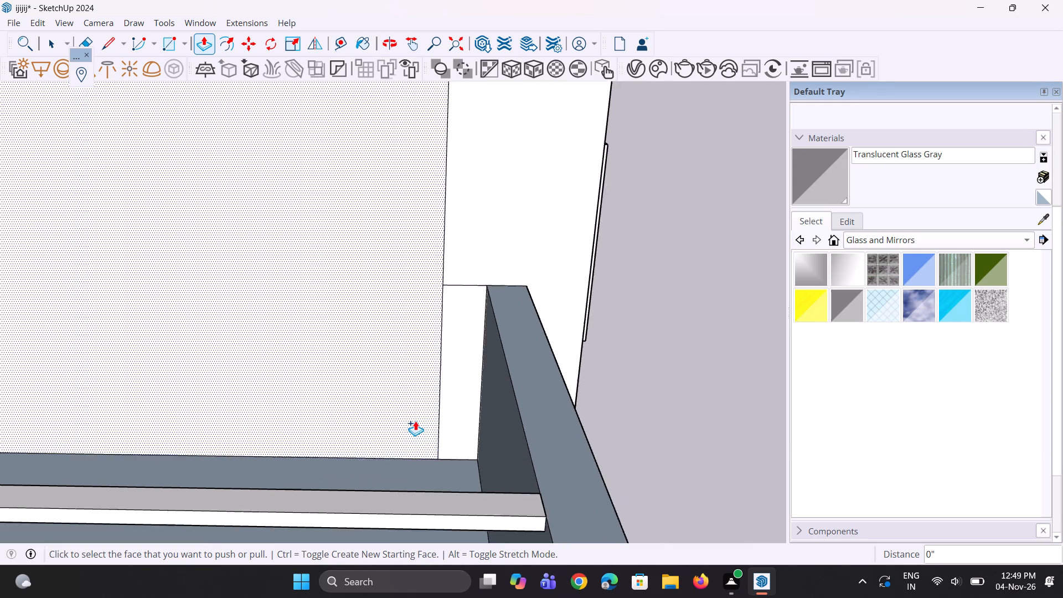
scroll(415, 421, down, 3)
scroll(351, 484, up, 3)
click(358, 469)
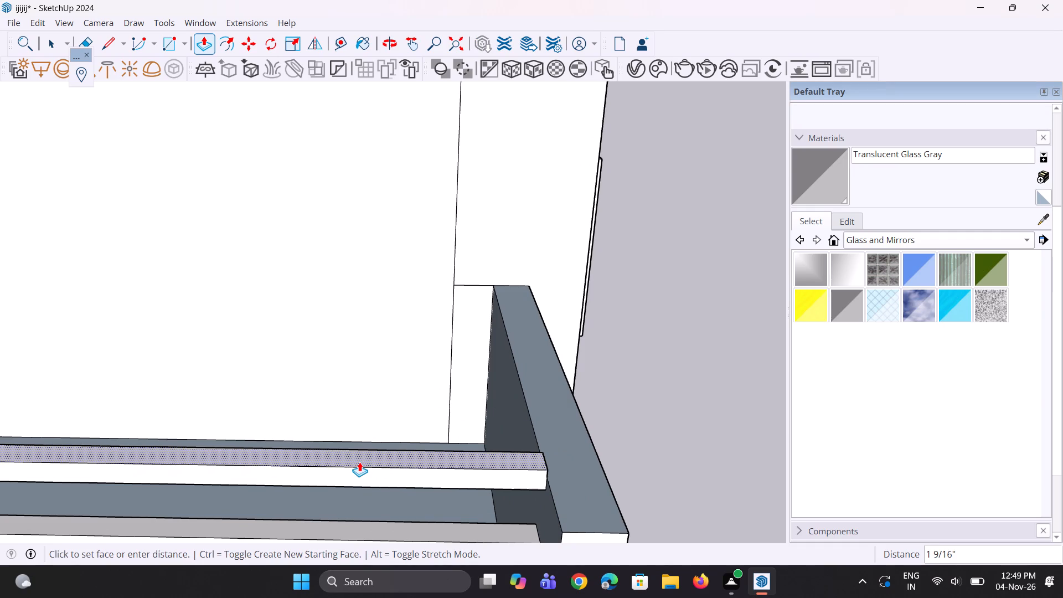
click(359, 460)
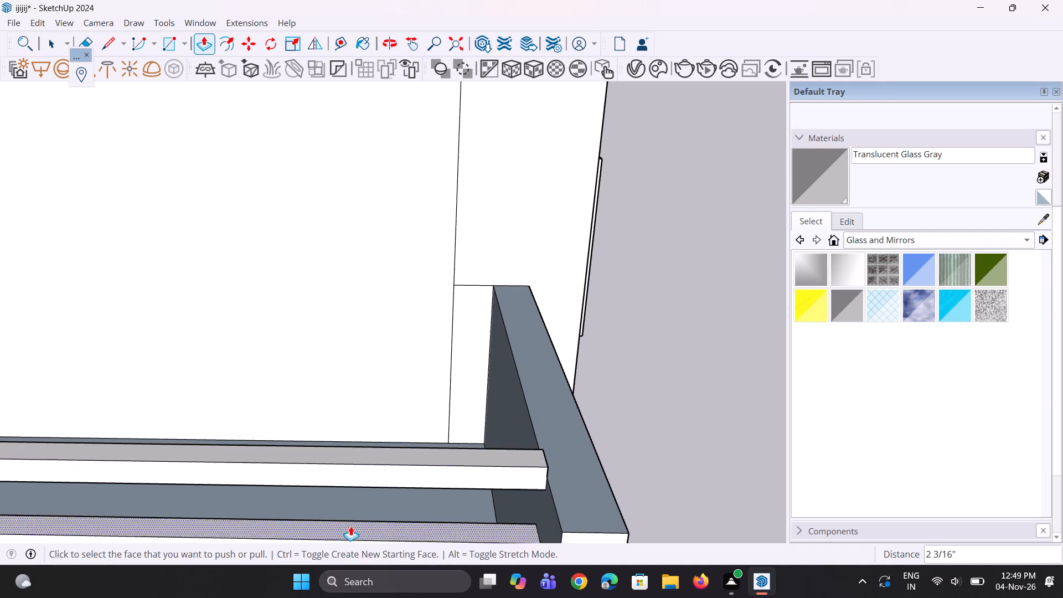
Raise the top face of the second-lowest balcony's handrail by the same 2 3/16" distance.
scroll(350, 526, down, 9)
scroll(385, 459, down, 5)
scroll(185, 290, up, 8)
middle_drag(219, 263, 223, 319)
scroll(223, 296, up, 3)
double_click(223, 296)
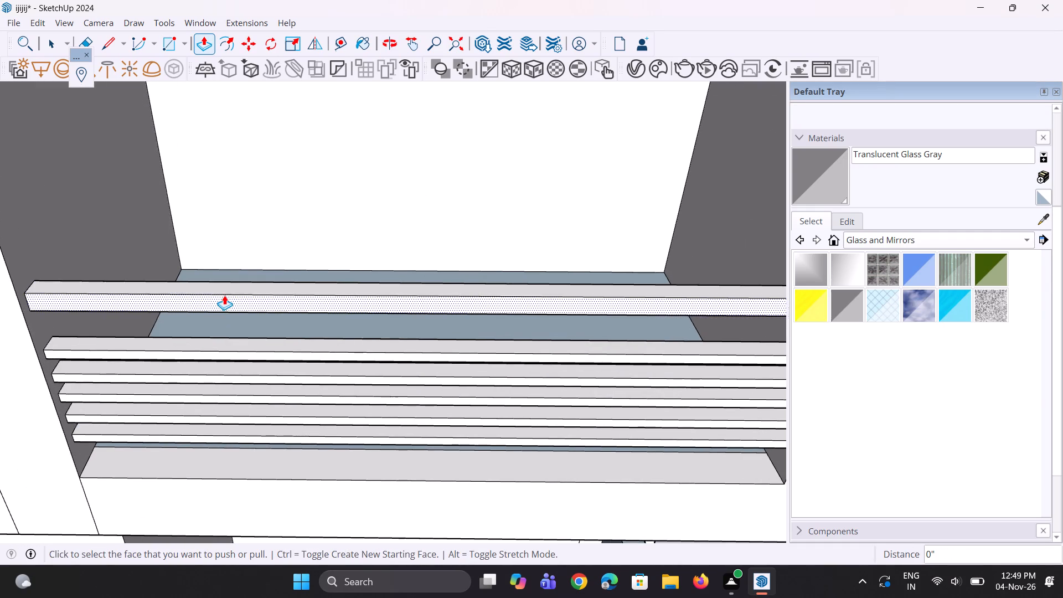
Raise the top face of the third balcony's handrail by the same 2 3/16" distance.
scroll(242, 348, down, 12)
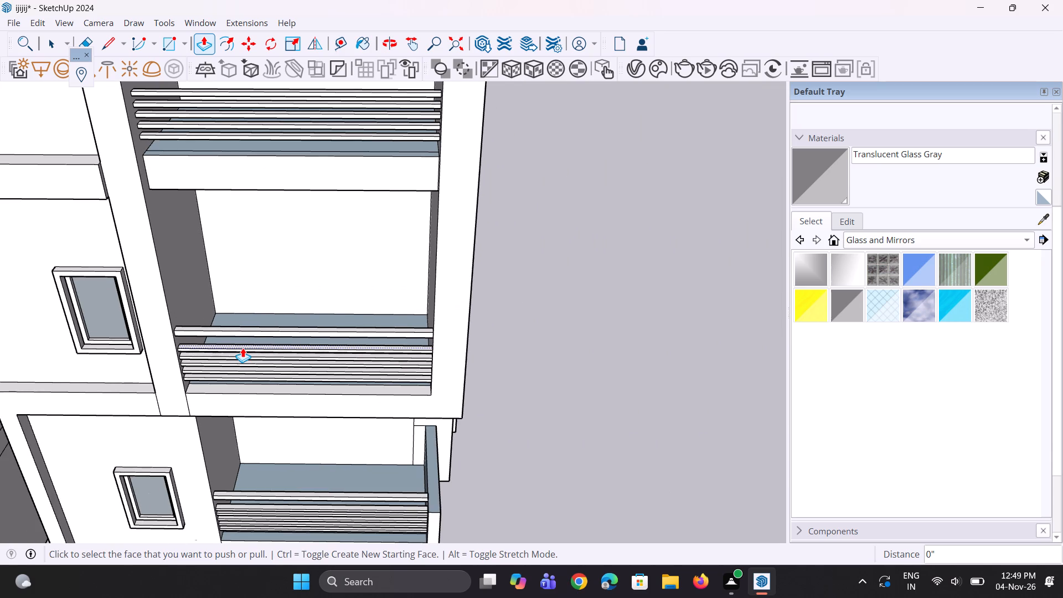
scroll(242, 348, down, 6)
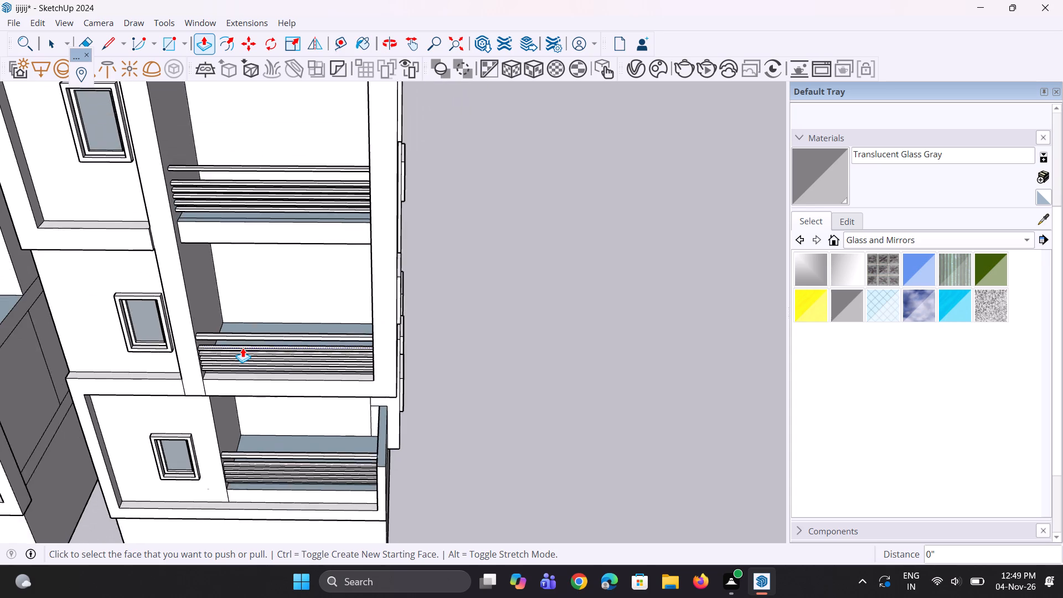
scroll(242, 348, down, 2)
scroll(246, 227, up, 12)
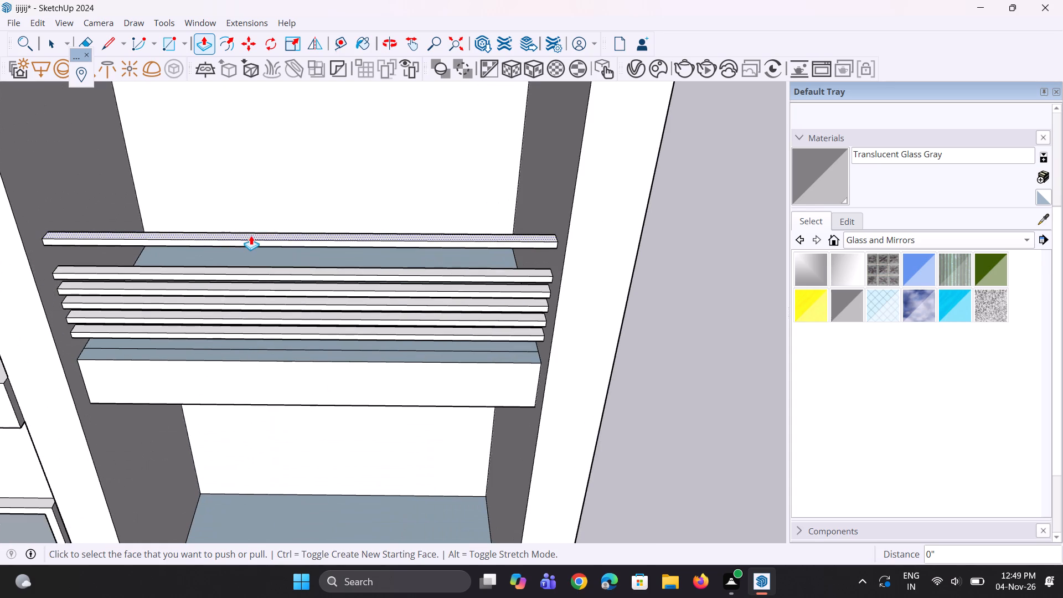
double_click(251, 235)
Raise the top face of the fourth balcony's handrail, just below the corner balcony, by the same 2 3/16" distance.
scroll(250, 299, down, 4)
scroll(207, 330, down, 9)
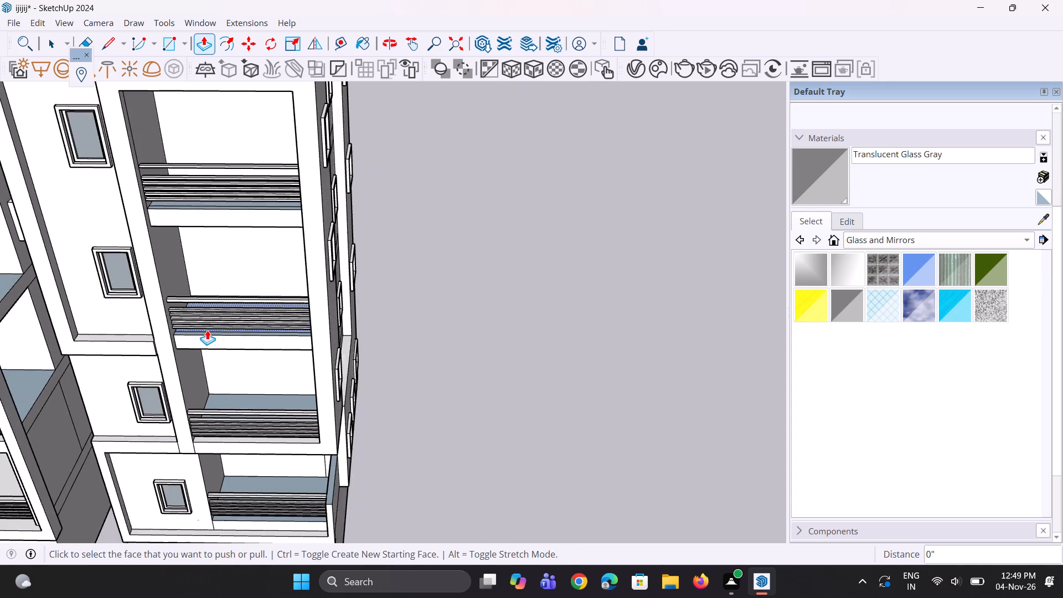
scroll(207, 330, down, 5)
scroll(207, 181, up, 5)
scroll(206, 228, up, 5)
scroll(217, 275, up, 8)
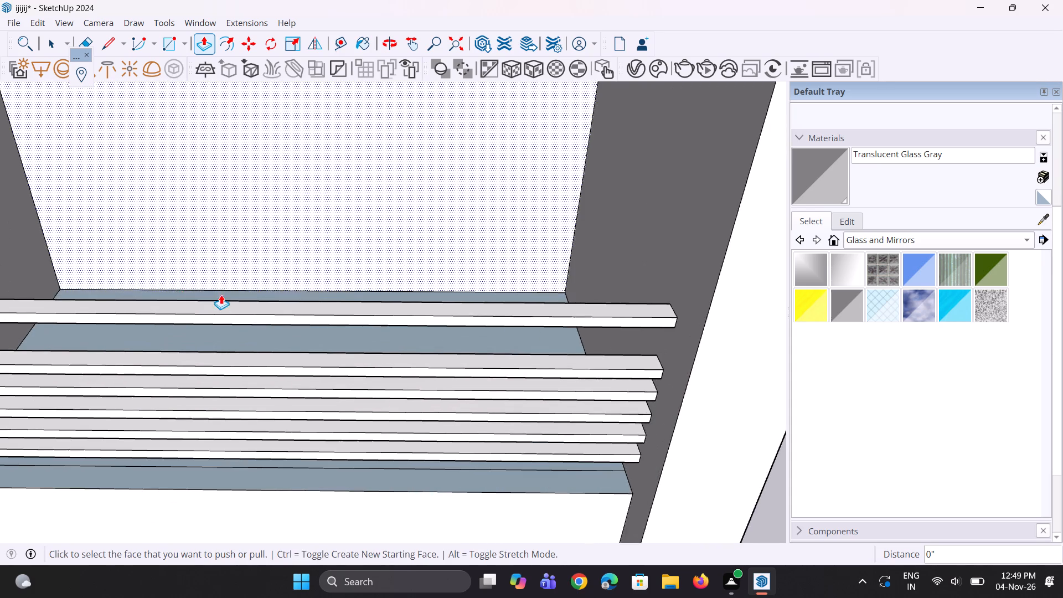
double_click(224, 306)
Examine the top corner balcony's railing and compare it with the thickened handrail of the balcony below.
scroll(220, 308, down, 2)
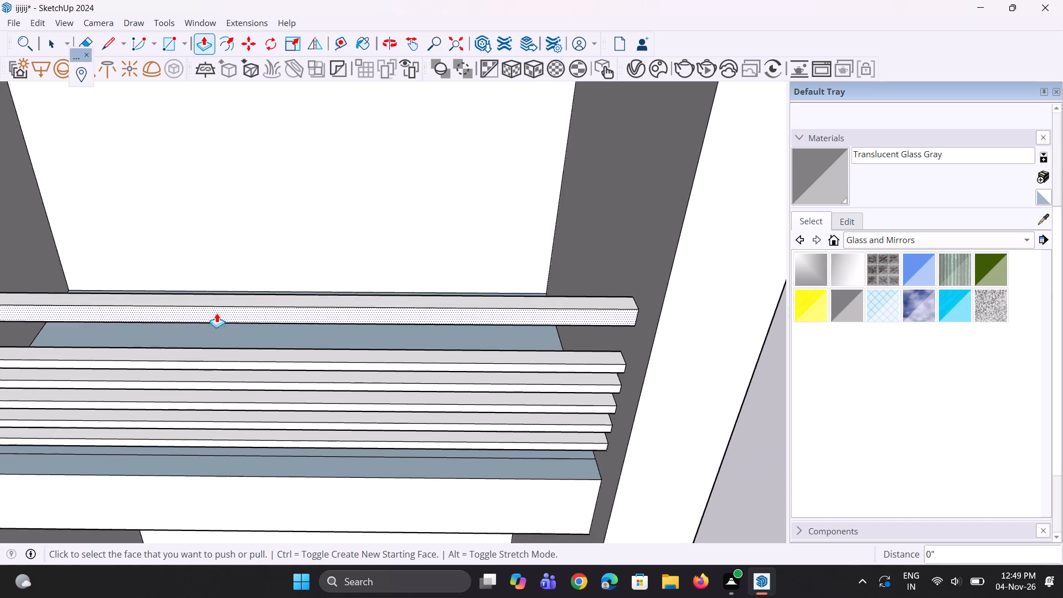
scroll(216, 313, down, 2)
scroll(145, 357, down, 10)
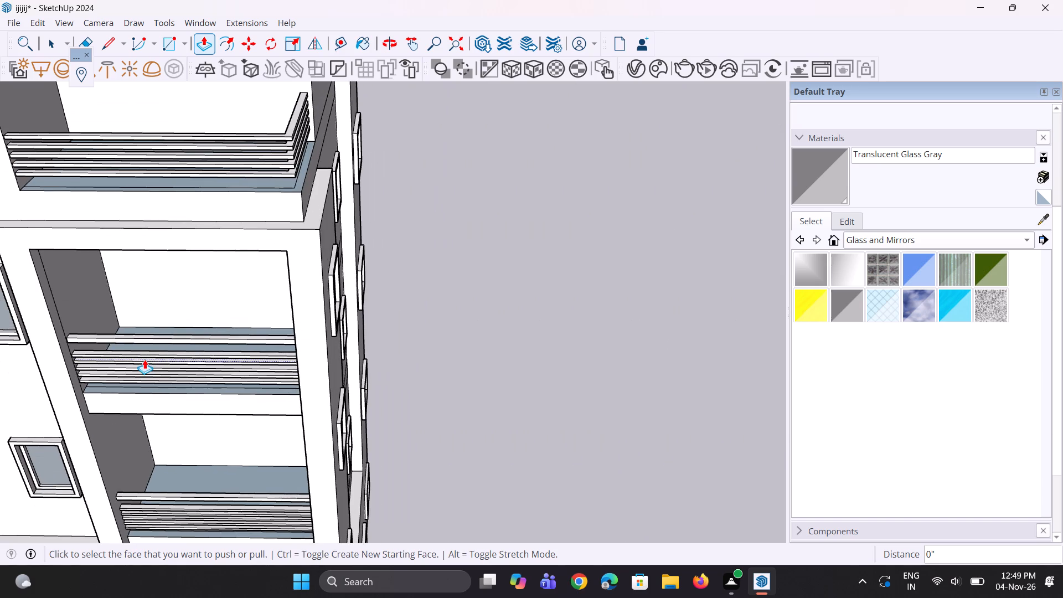
scroll(145, 359, down, 3)
scroll(56, 131, up, 3)
scroll(108, 210, up, 5)
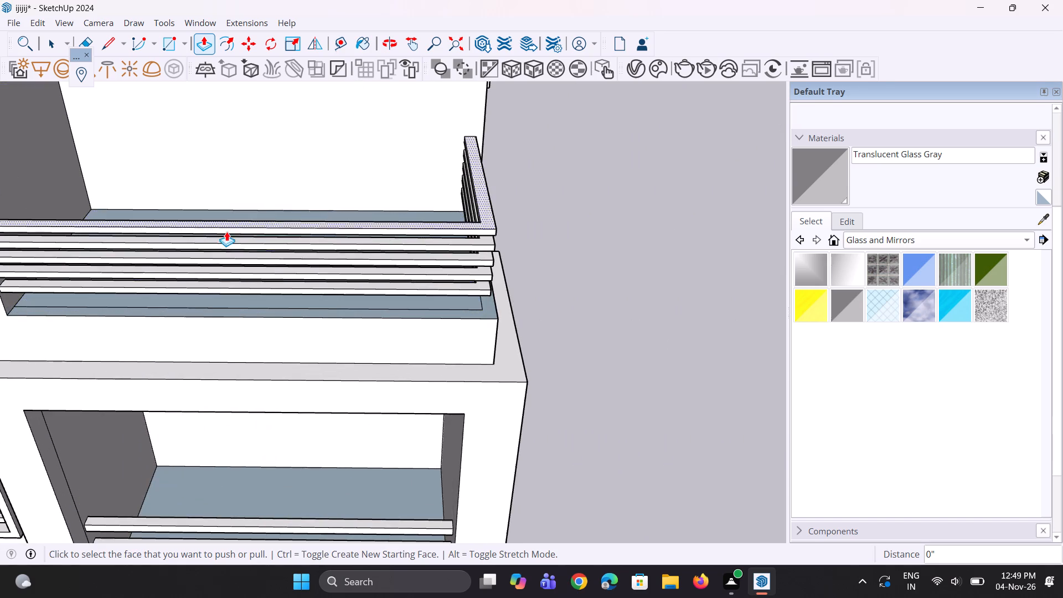
middle_drag(321, 260, 287, 196)
scroll(240, 160, down, 7)
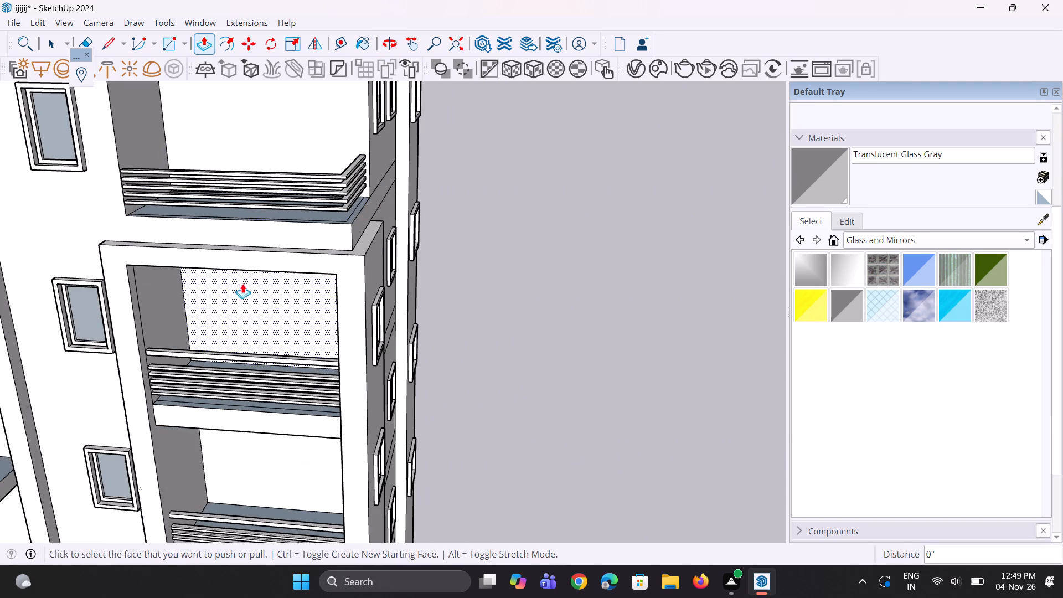
middle_drag(239, 287, 220, 287)
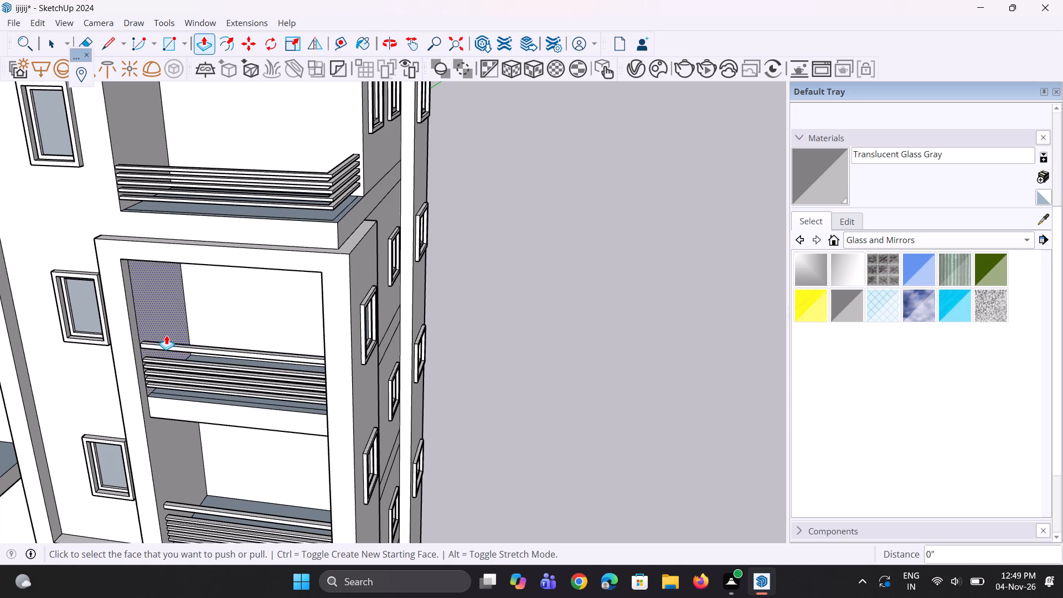
Repeat the last push/pull on the front face of the fourth balcony's handrail.
scroll(167, 335, up, 4)
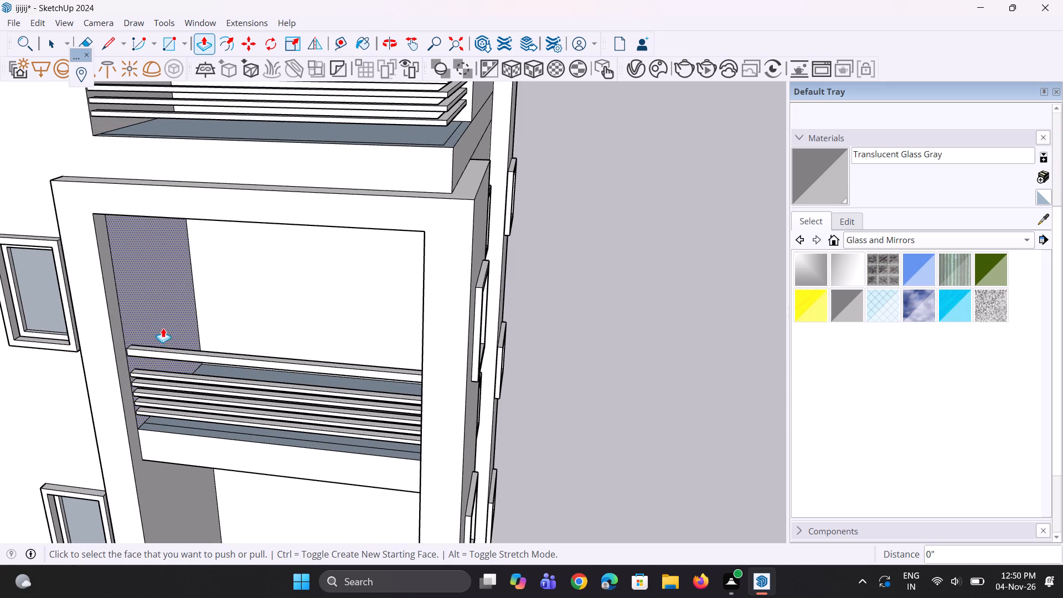
scroll(158, 318, up, 3)
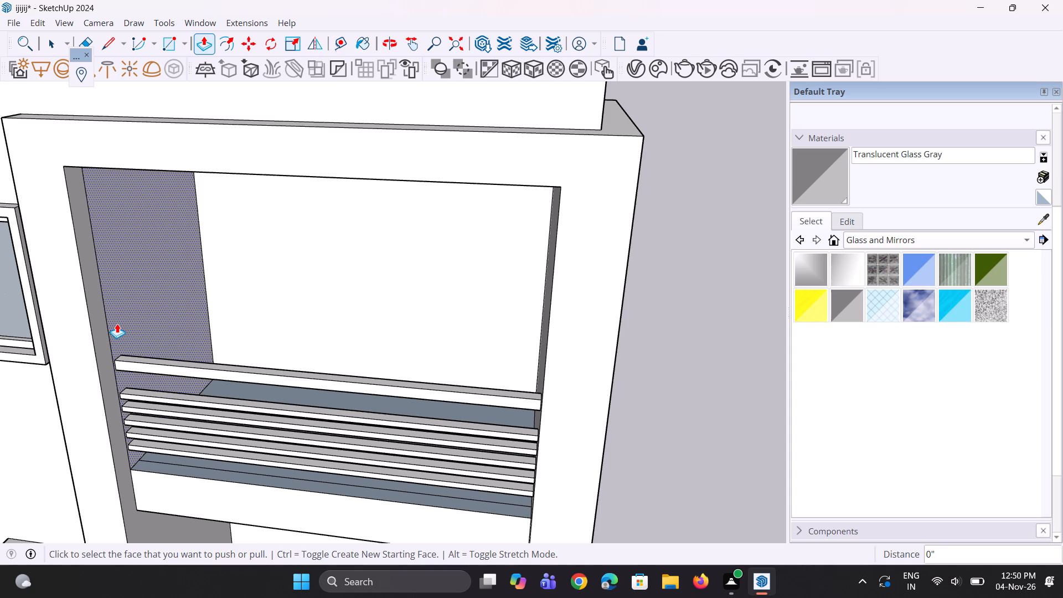
scroll(141, 353, up, 1)
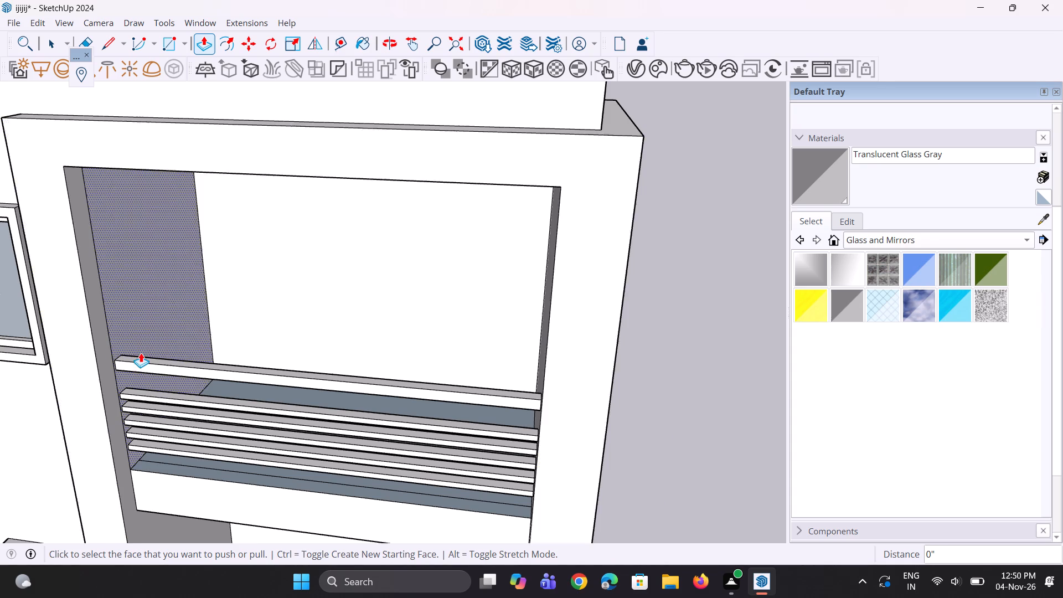
scroll(141, 353, up, 1)
double_click(140, 369)
Repeat the same push/pull on the front face of the third balcony's handrail.
scroll(86, 332, down, 8)
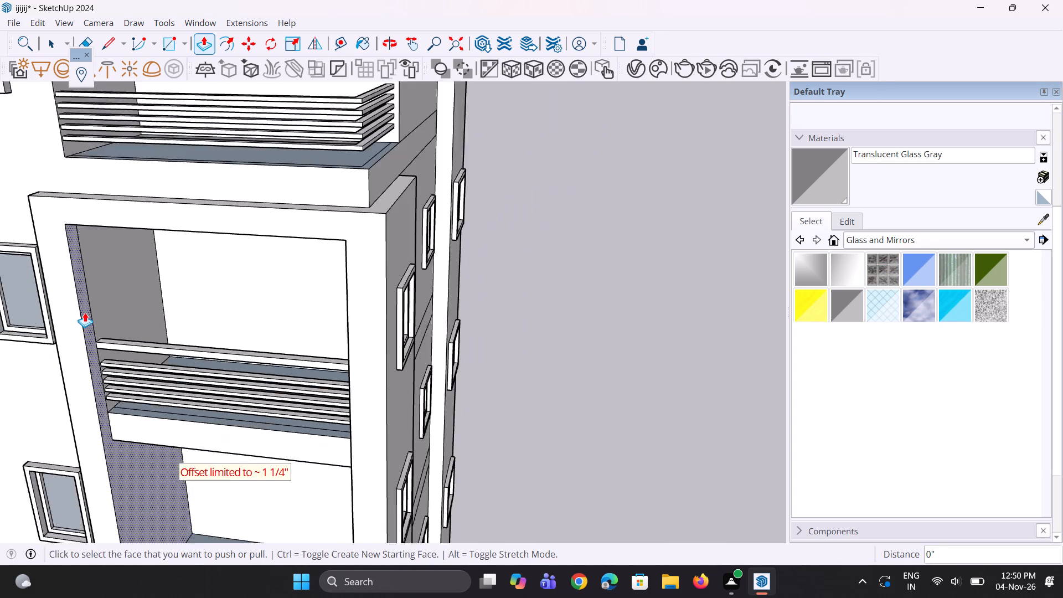
scroll(85, 312, down, 6)
scroll(137, 487, up, 11)
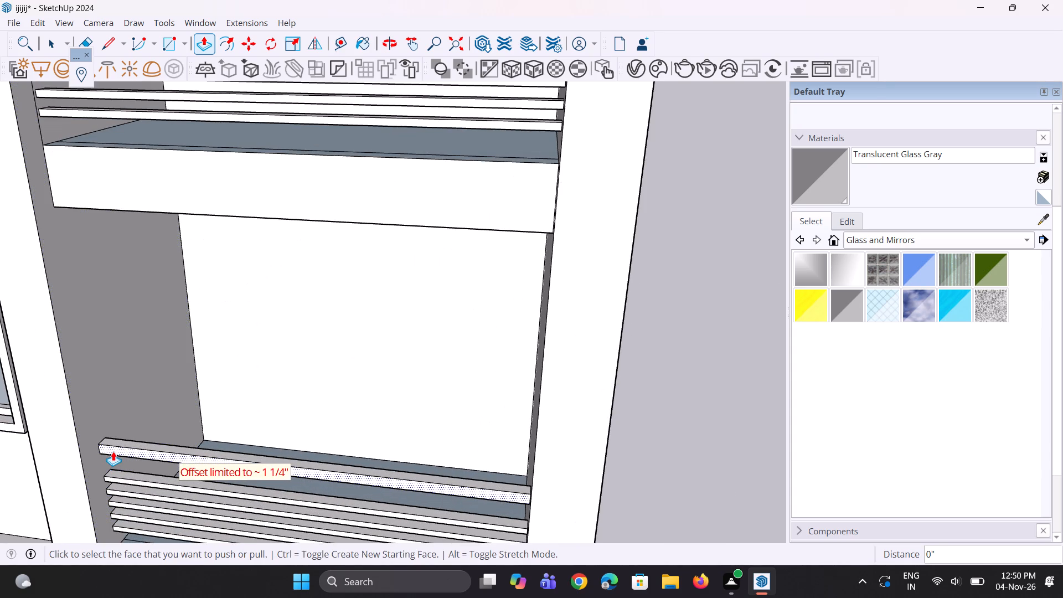
double_click(113, 451)
scroll(90, 457, down, 8)
middle_drag(125, 452, 161, 379)
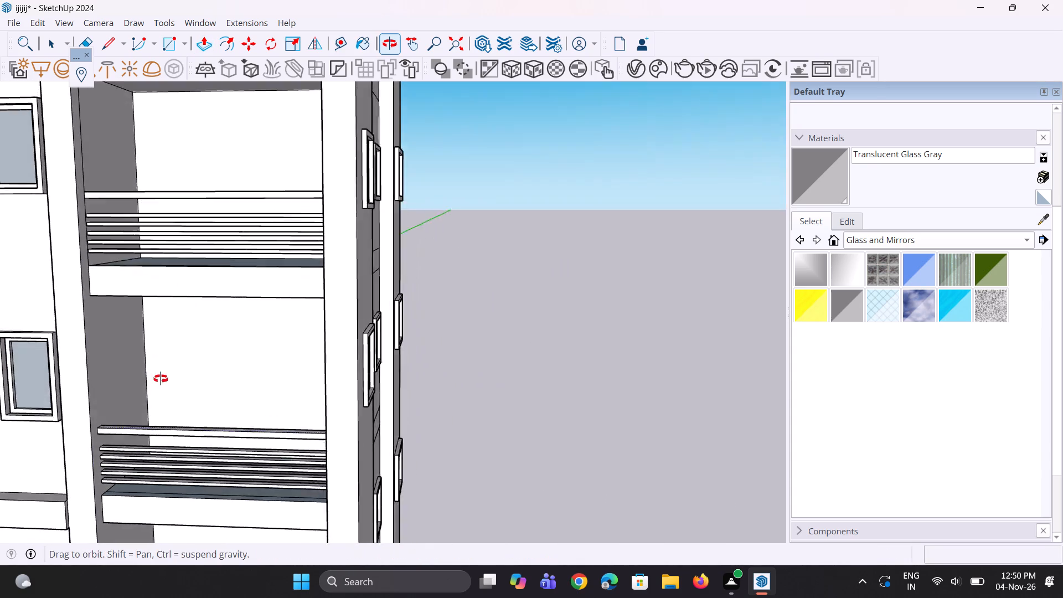
middle_drag(161, 379, 164, 366)
scroll(126, 351, down, 12)
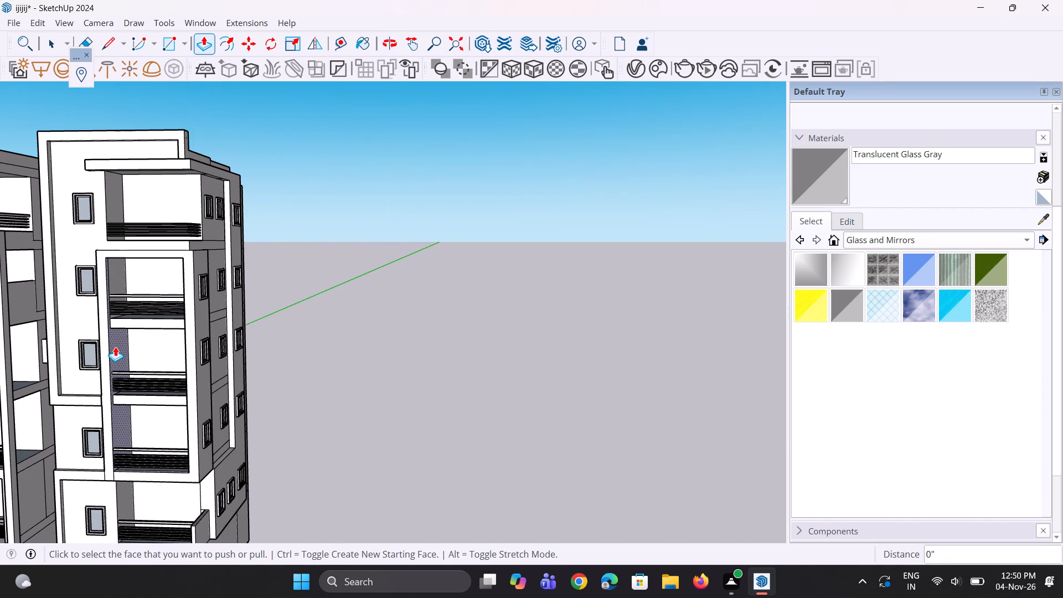
scroll(140, 394, up, 5)
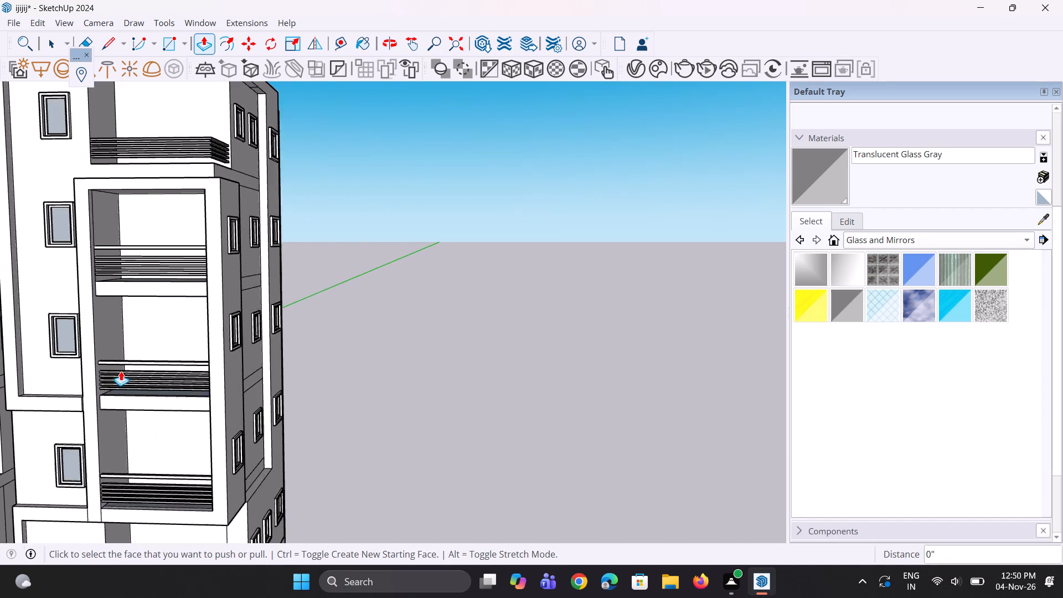
scroll(121, 371, up, 11)
double_click(90, 373)
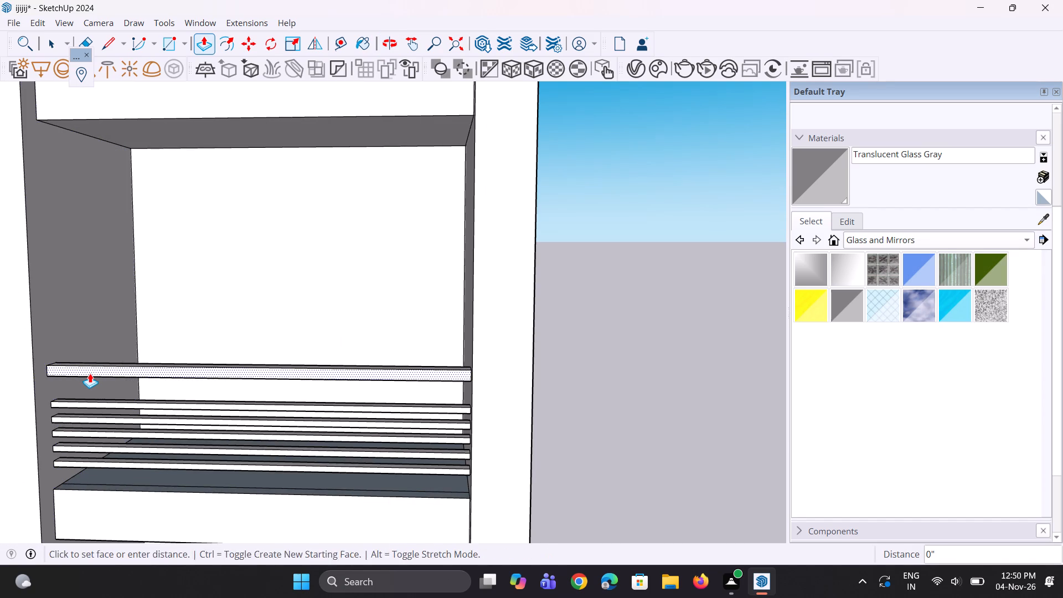
Repeat the same push/pull on the front face of the second-lowest balcony's handrail.
scroll(78, 373, down, 3)
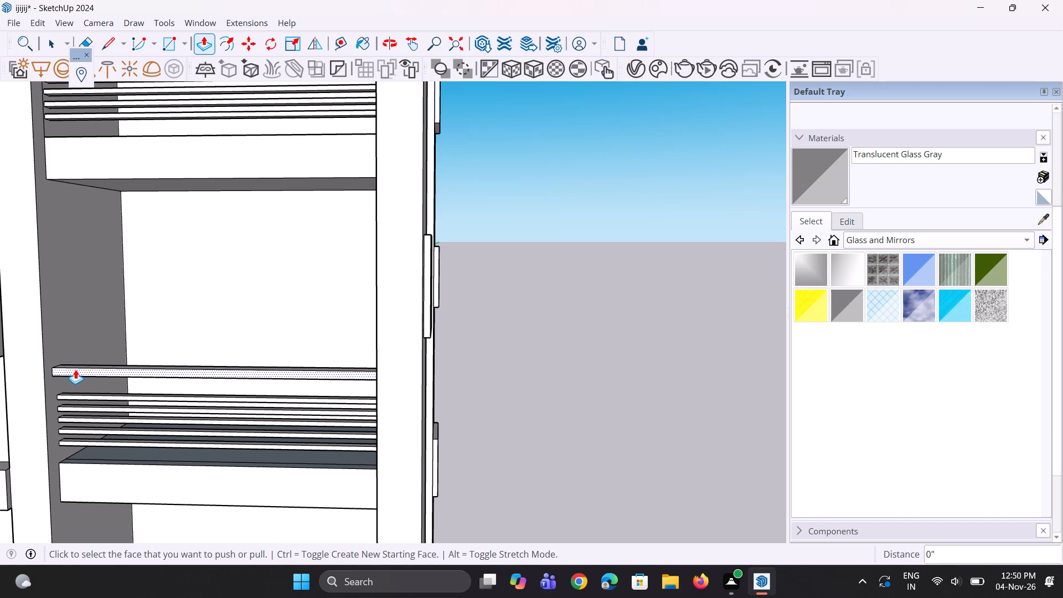
scroll(79, 333, down, 14)
scroll(103, 442, up, 3)
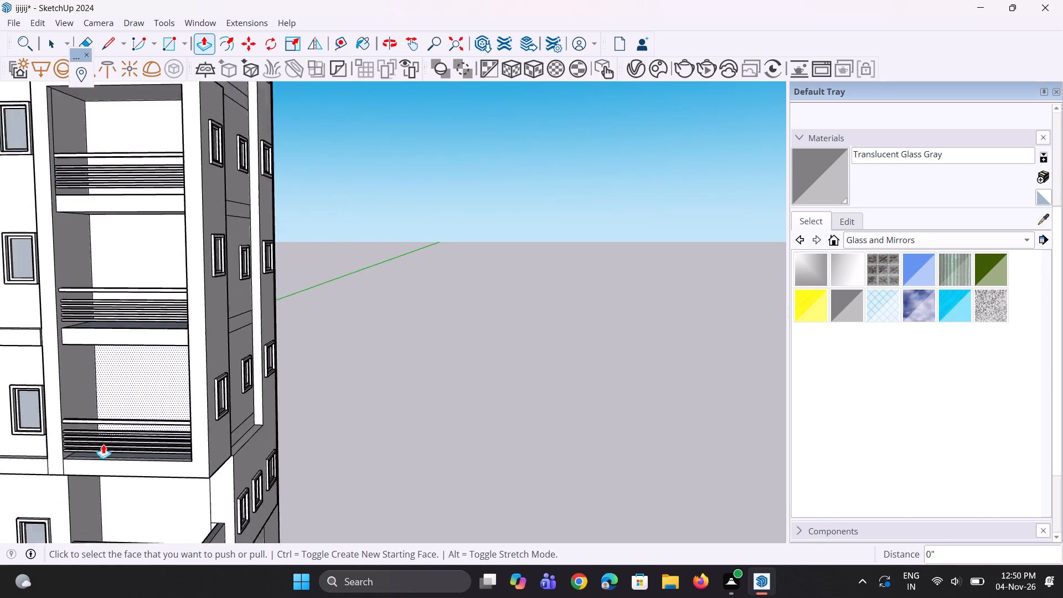
scroll(103, 444, up, 10)
double_click(68, 424)
Repeat the same push/pull on the front face of the lowest balcony's handrail.
scroll(68, 403, down, 2)
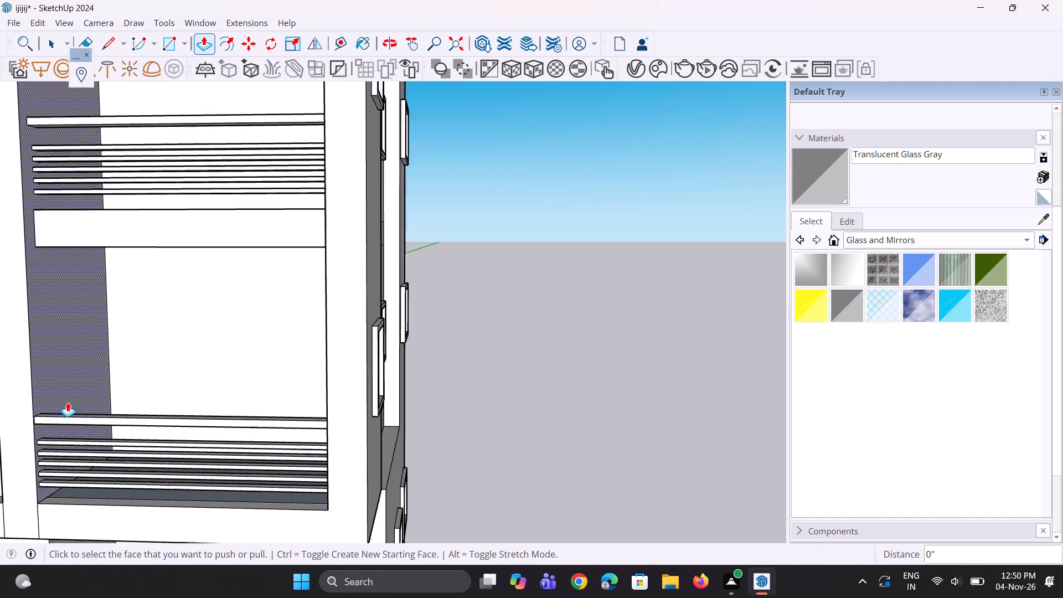
scroll(68, 402, down, 11)
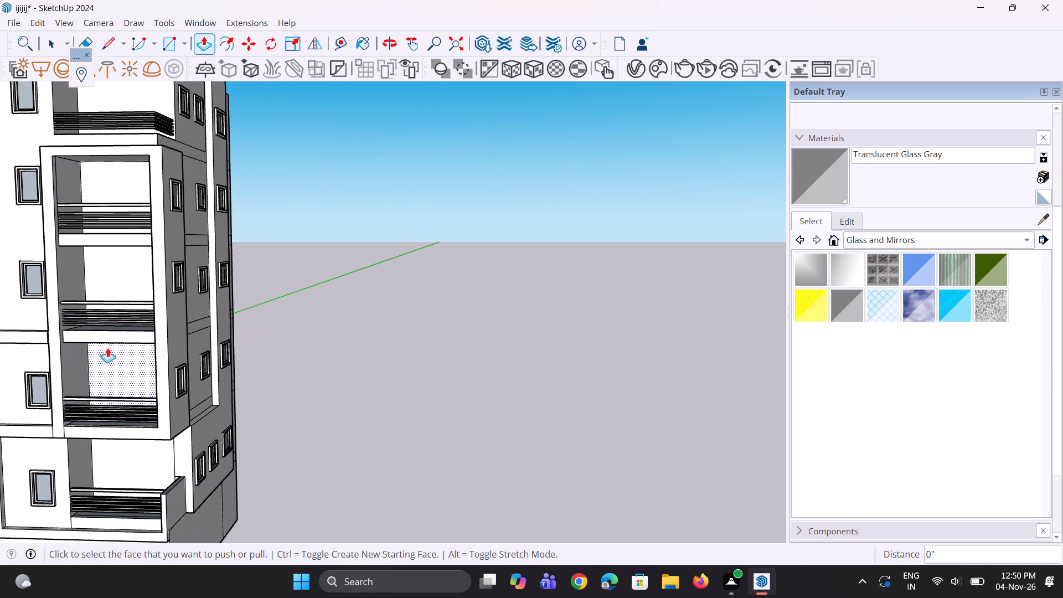
scroll(109, 344, down, 4)
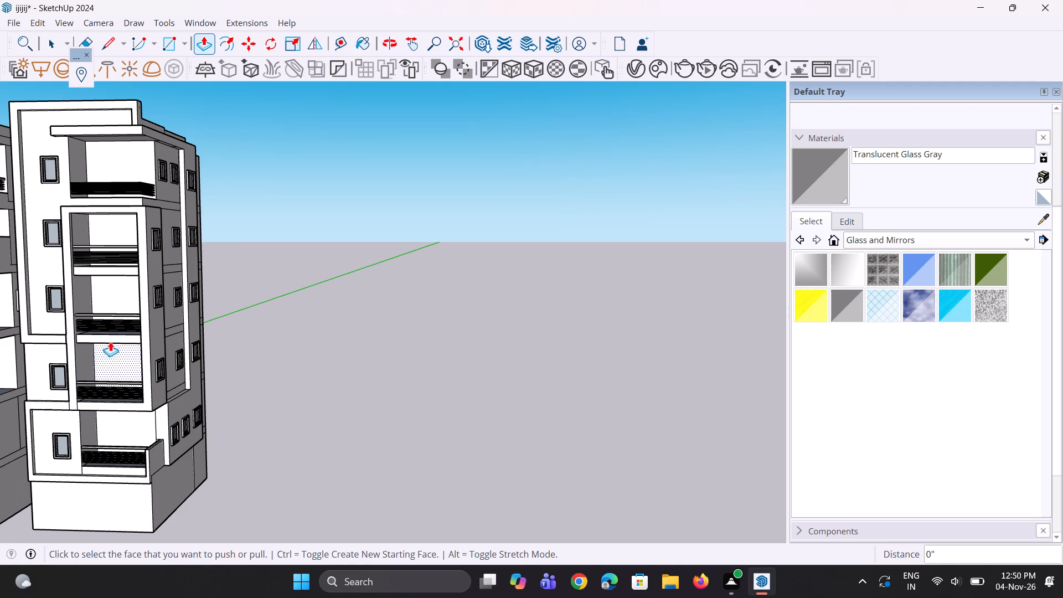
scroll(110, 342, down, 2)
scroll(123, 439, up, 9)
scroll(60, 424, up, 7)
double_click(61, 416)
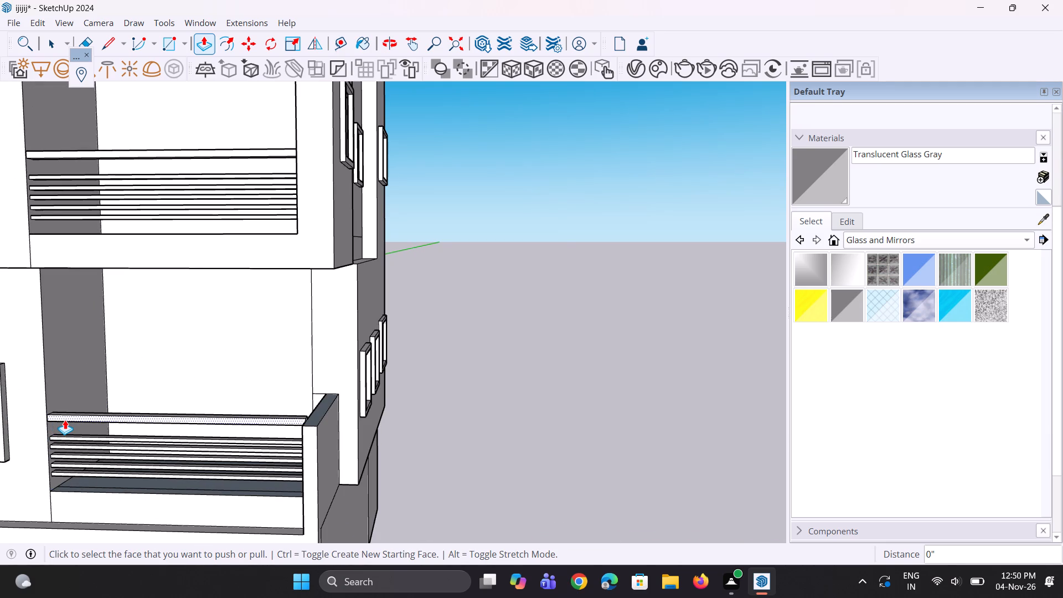
Raise the top of the lowest balcony's side parapet wall about 2 1/4" to align with the handrail's top.
scroll(70, 426, down, 4)
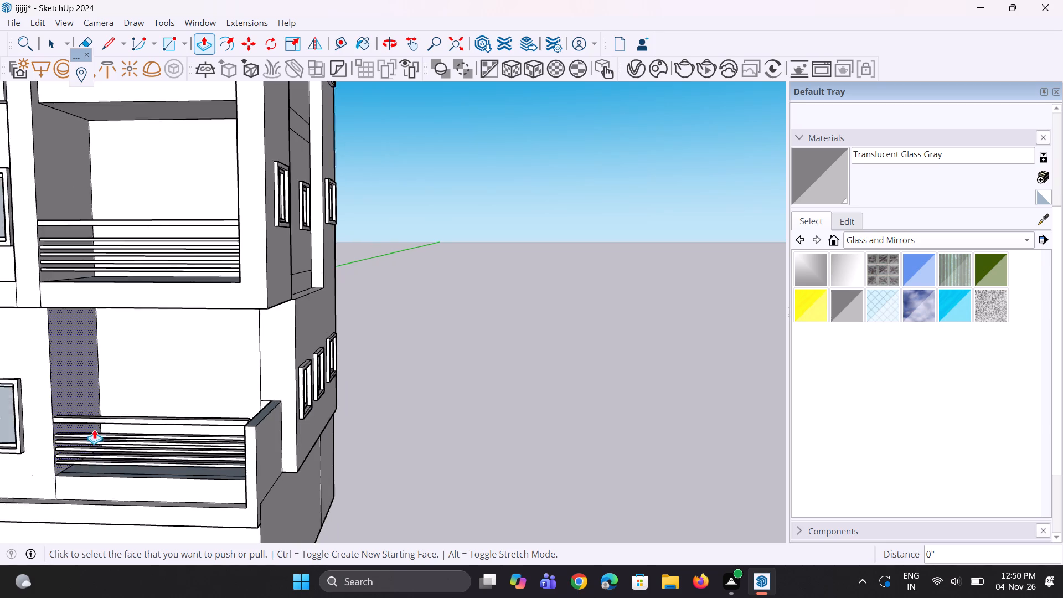
middle_drag(110, 427, 150, 482)
scroll(281, 408, up, 7)
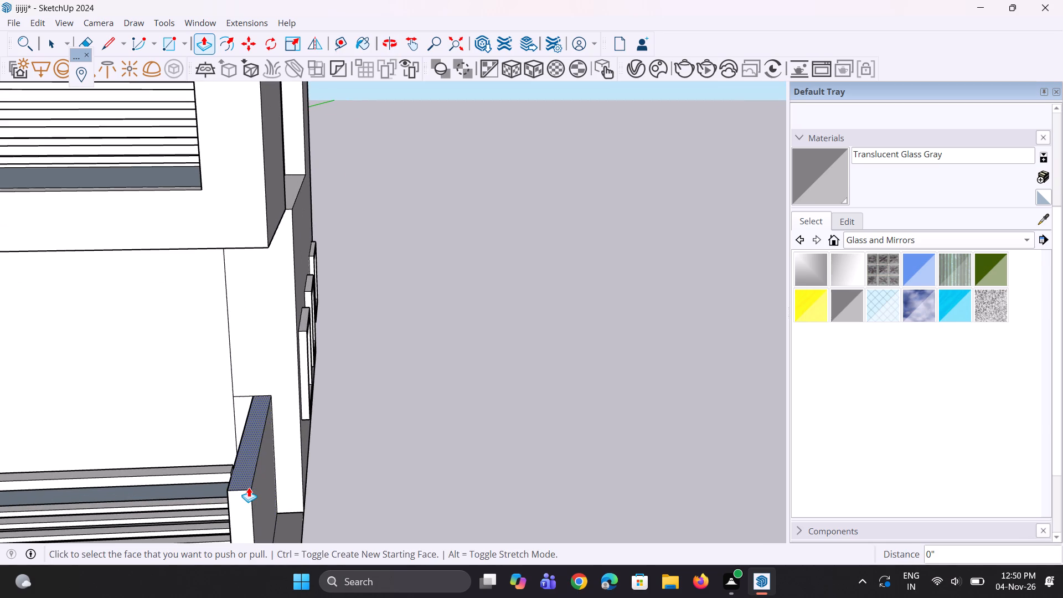
click(249, 487)
click(220, 476)
Inspect the joint between the lowest balcony's handrail and parapet, and review the railings across the apartment buildings.
middle_drag(224, 477, 258, 410)
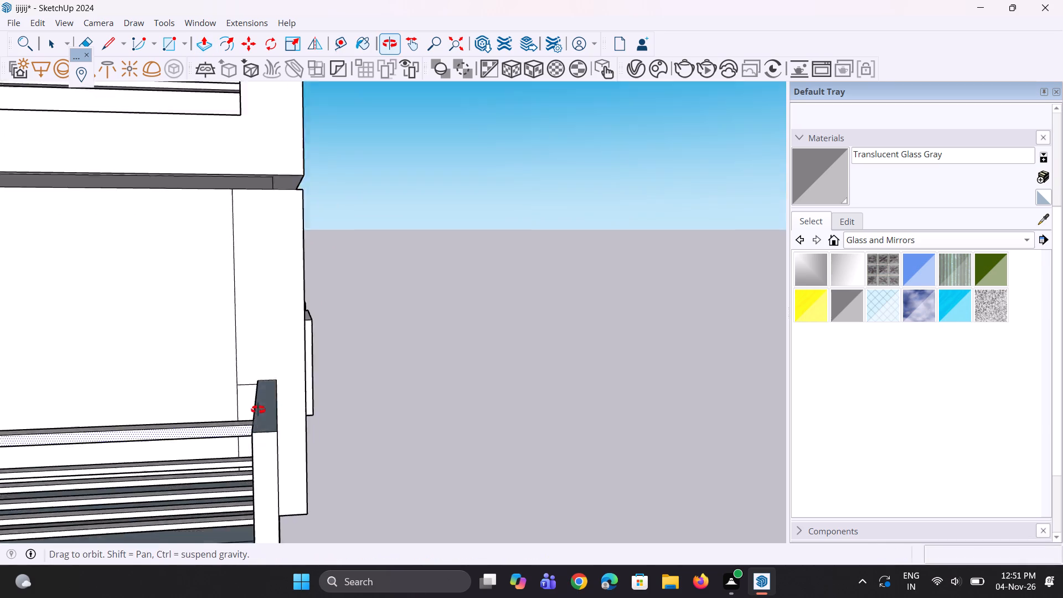
middle_drag(258, 410, 266, 391)
scroll(267, 386, down, 3)
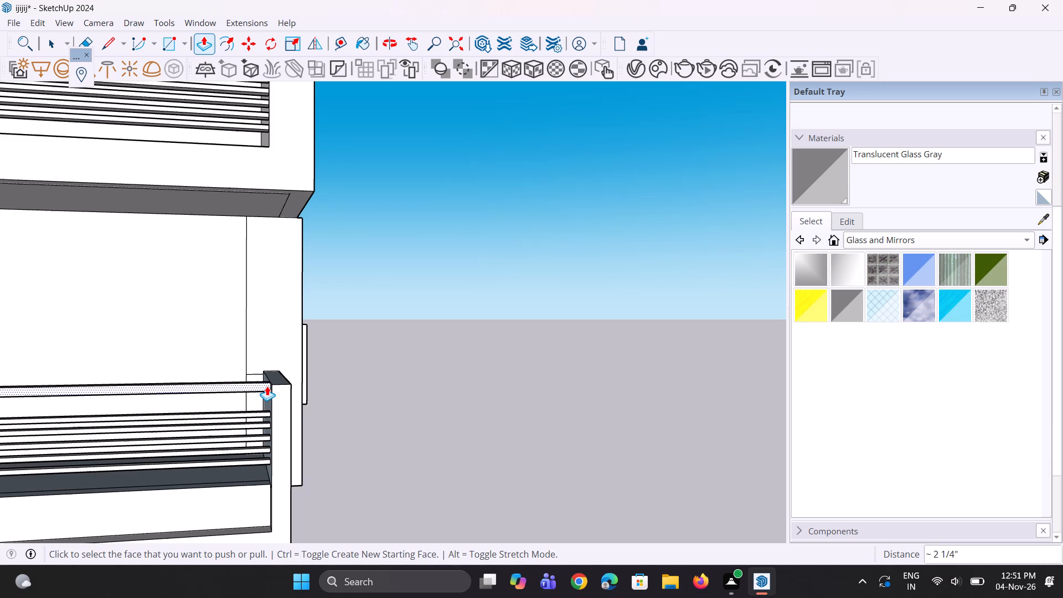
scroll(302, 405, down, 19)
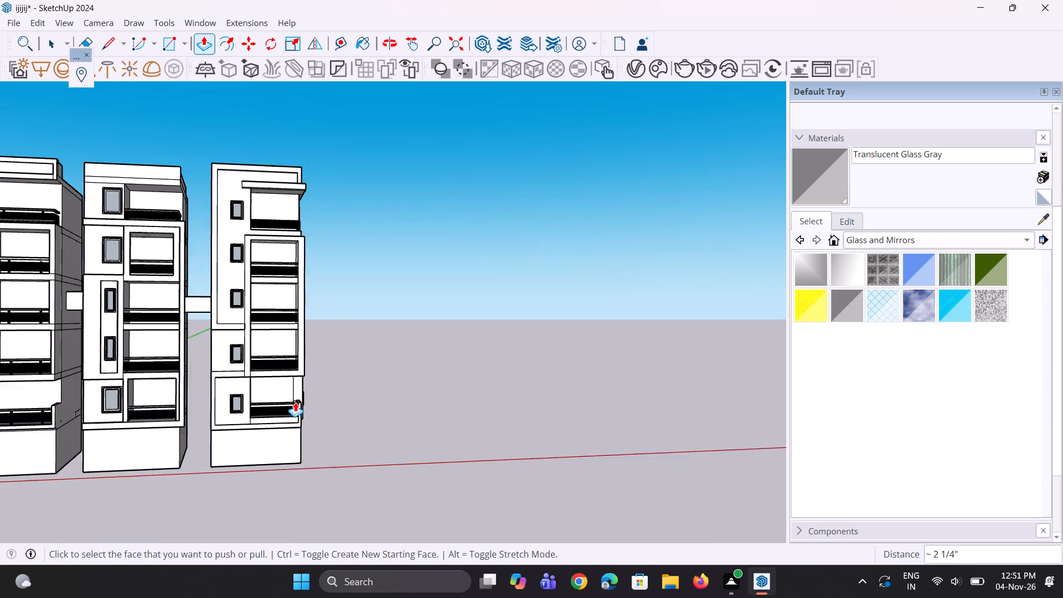
scroll(295, 402, down, 1)
middle_drag(249, 381, 282, 394)
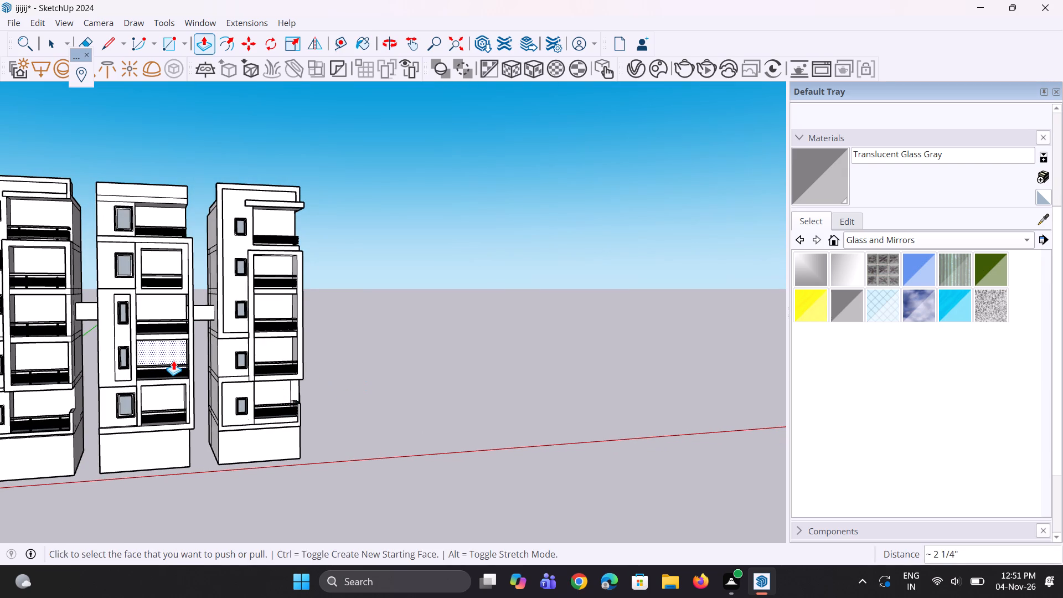
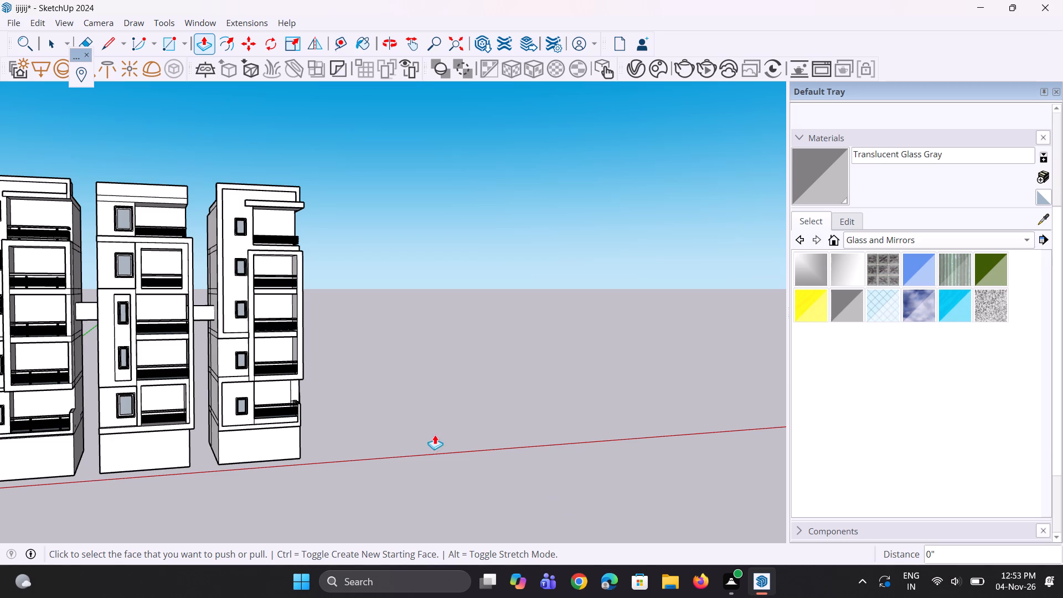
Move the top front window insert of the end tower out into the empty space beside the building.
scroll(316, 378, down, 7)
middle_drag(293, 356, 259, 363)
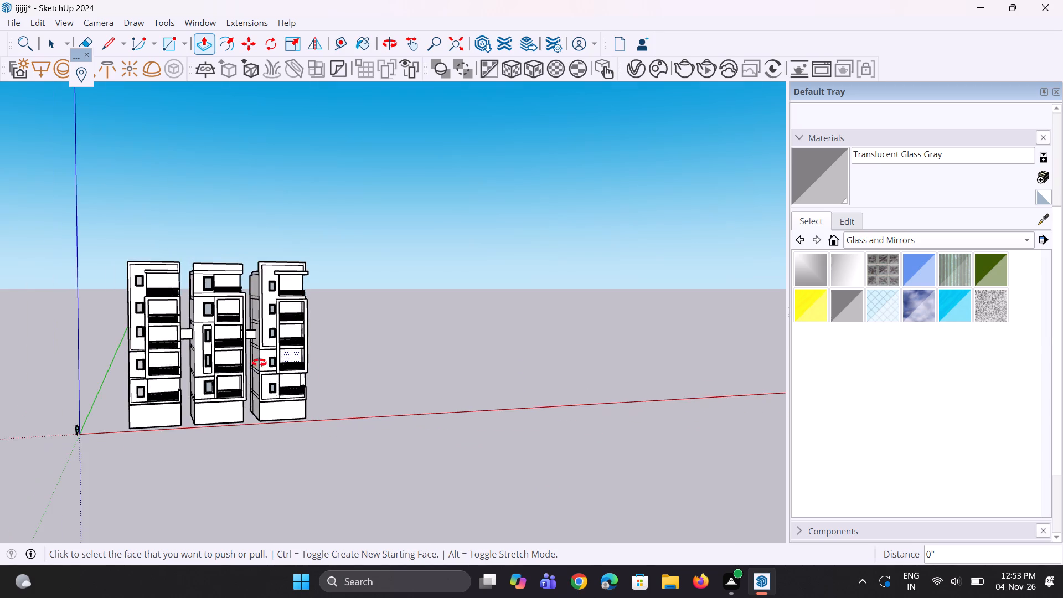
middle_drag(259, 363, 257, 364)
scroll(291, 346, down, 4)
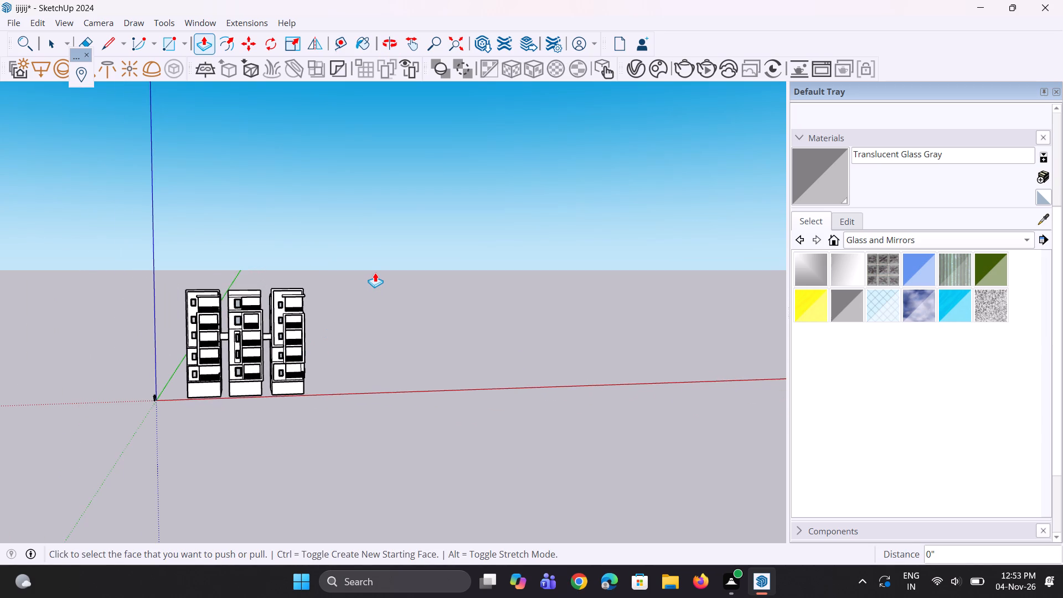
scroll(375, 272, down, 2)
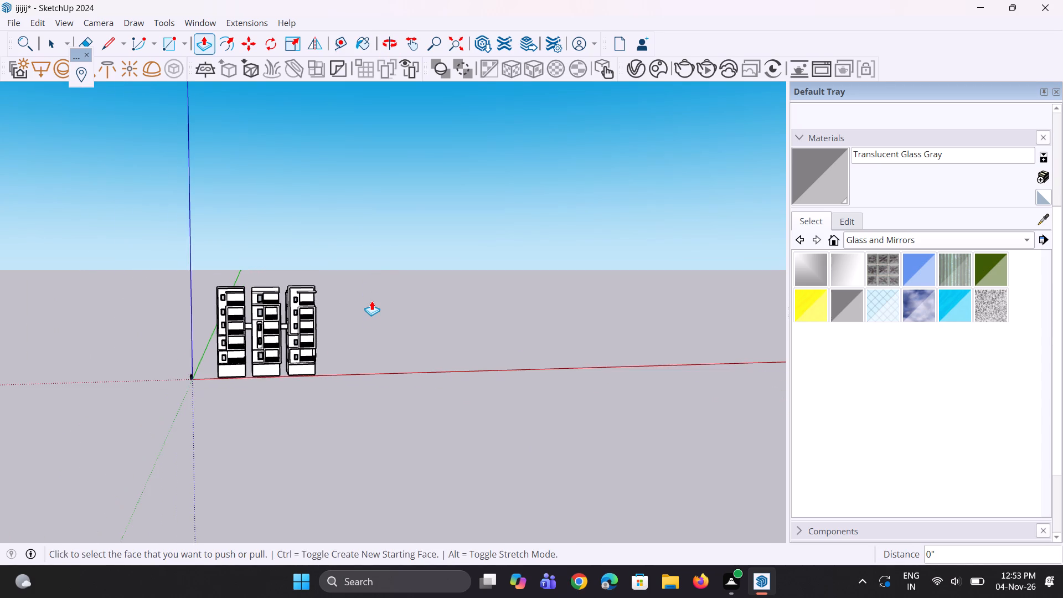
scroll(371, 308, up, 4)
scroll(308, 374, up, 19)
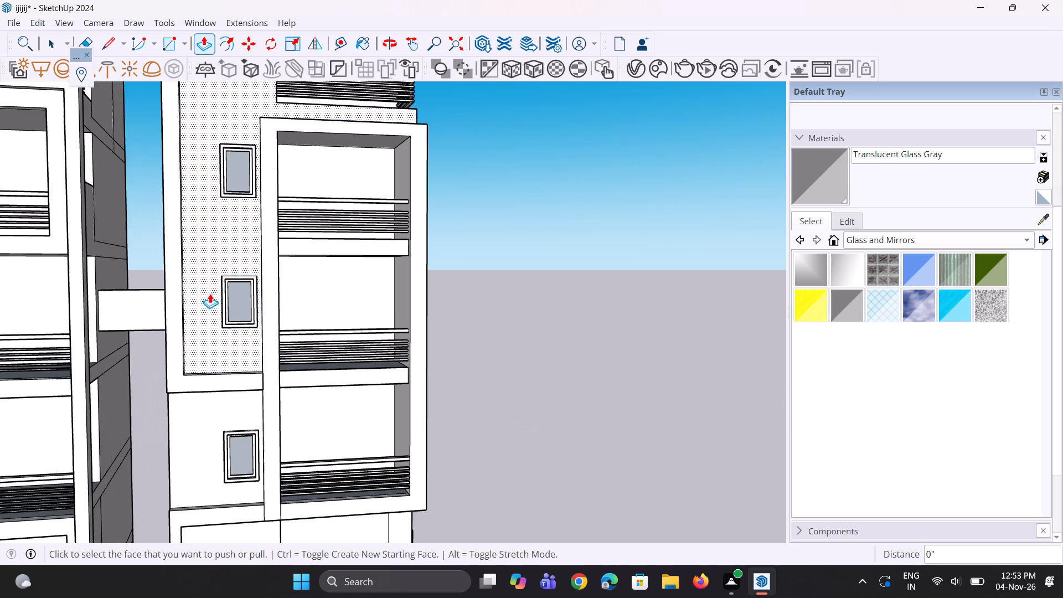
key(space)
click(234, 302)
scroll(234, 302, up, 9)
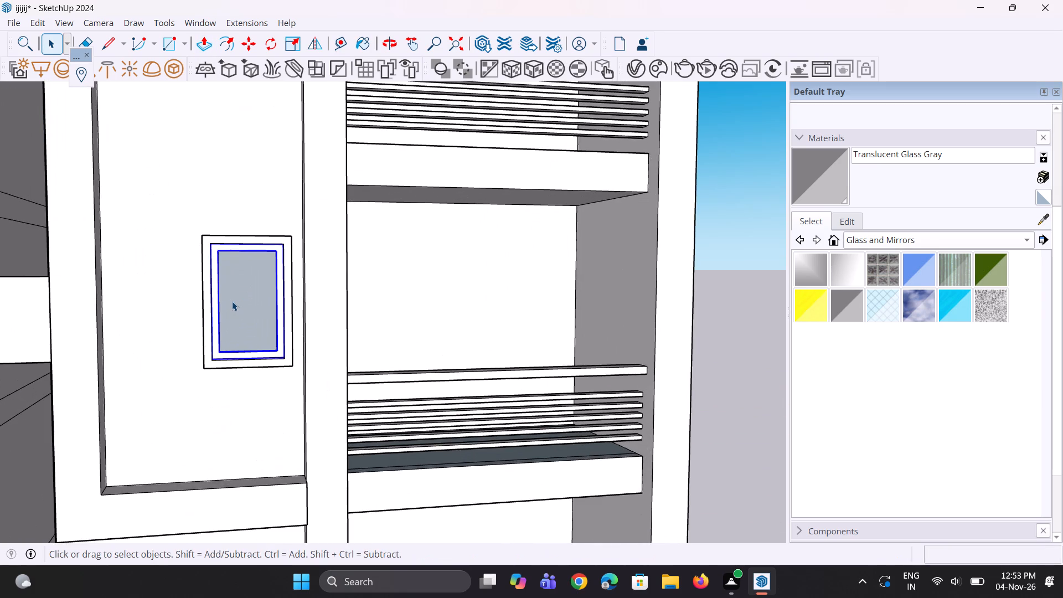
scroll(232, 315, down, 16)
scroll(238, 299, down, 5)
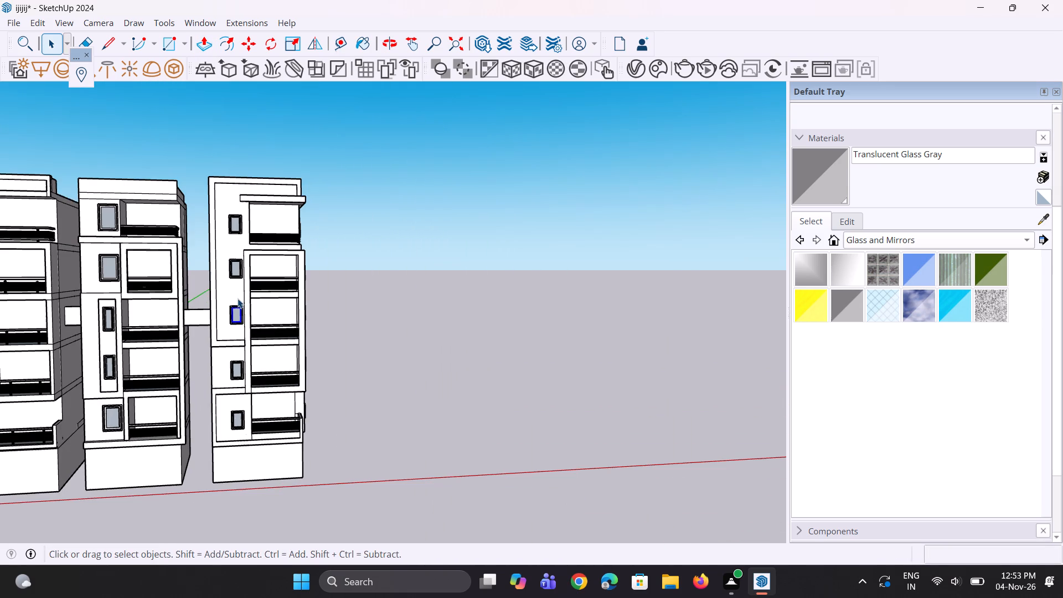
scroll(231, 244, up, 6)
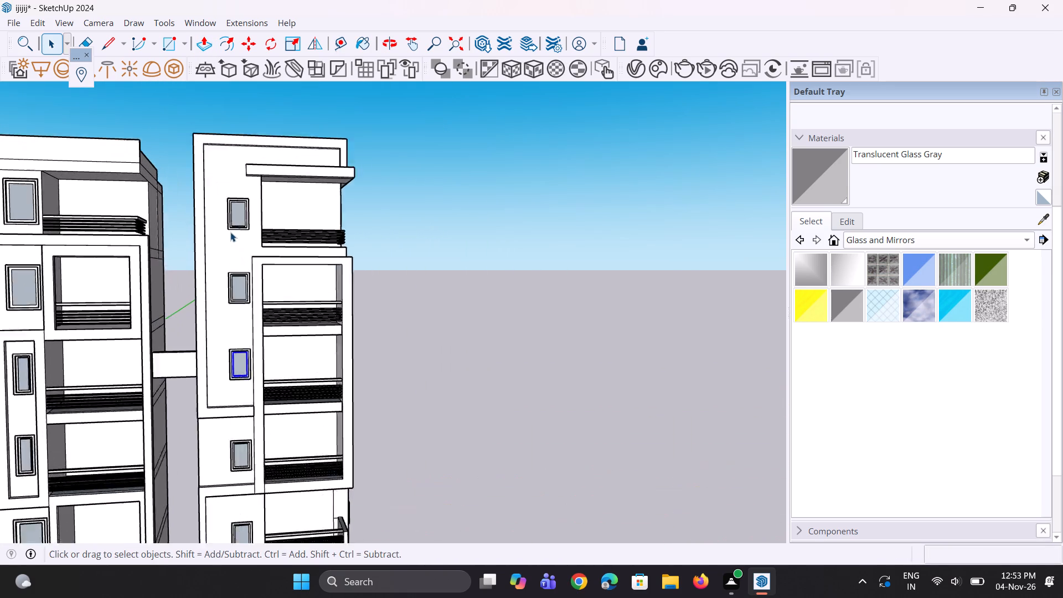
scroll(230, 232, up, 1)
click(235, 208)
key(m)
scroll(235, 208, up, 3)
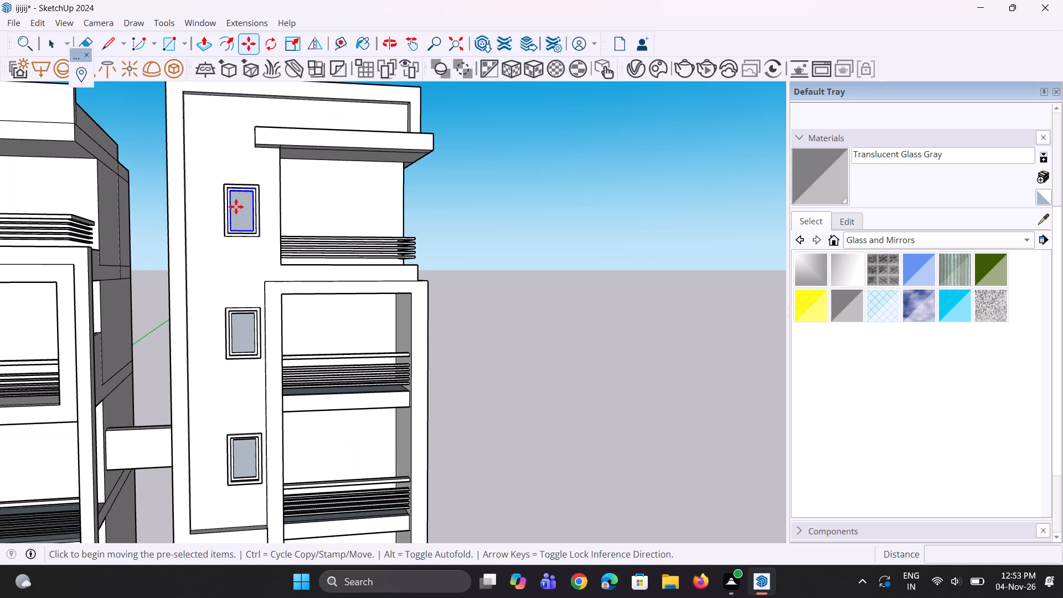
click(236, 203)
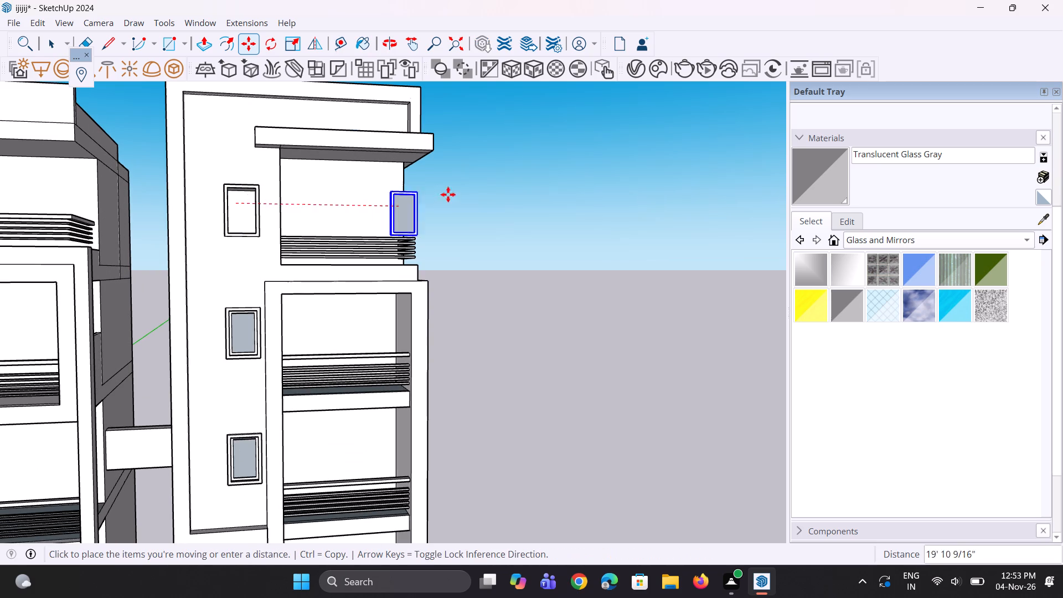
click(523, 210)
key(space)
key(space)
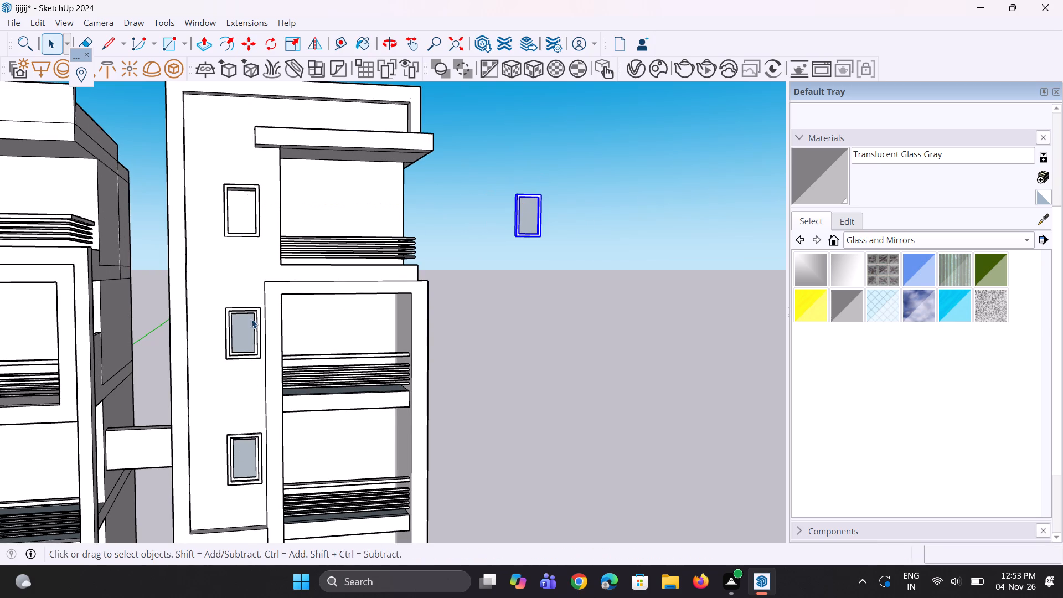
Delete the window inserts from the second and third front openings below the top of the same tower.
scroll(238, 319, up, 2)
click(247, 332)
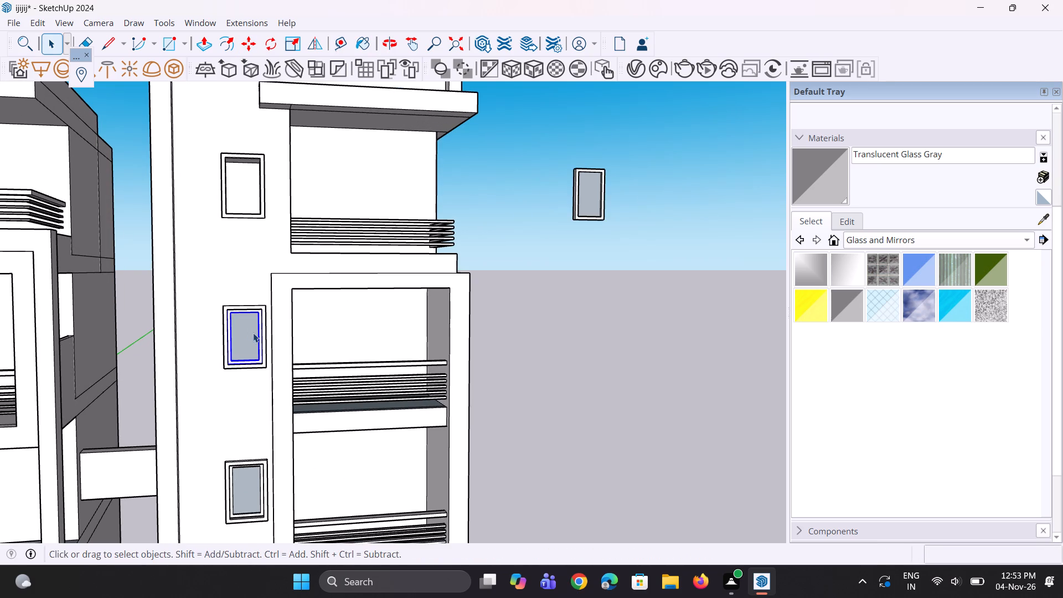
key(Delete)
scroll(242, 290, down, 13)
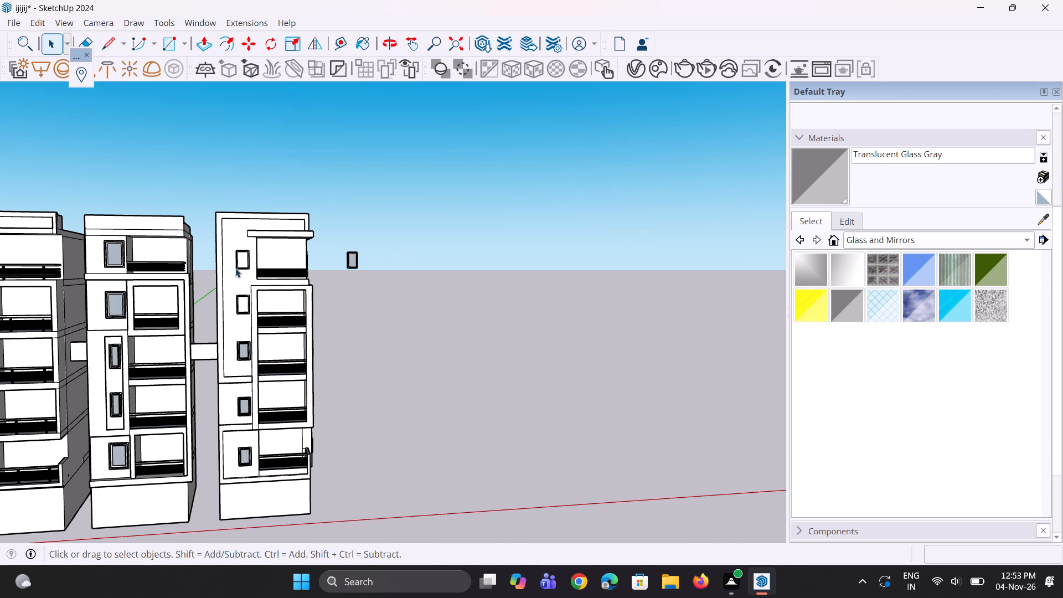
scroll(272, 361, up, 12)
click(216, 335)
key(Delete)
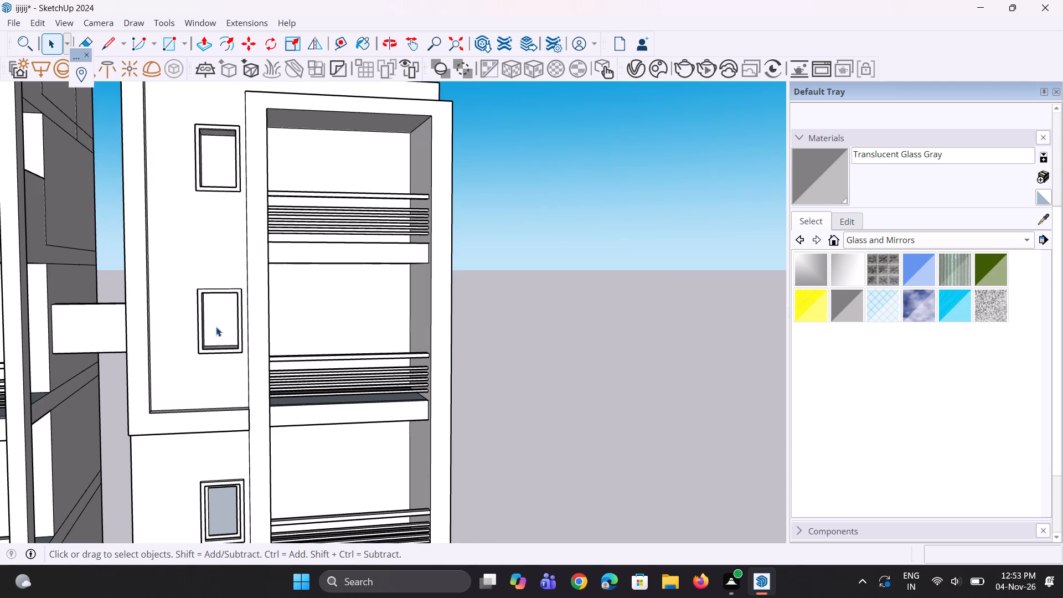
Delete the window inserts from the two lowest front openings of the same tower.
scroll(210, 250, down, 10)
scroll(174, 399, up, 5)
scroll(213, 313, up, 4)
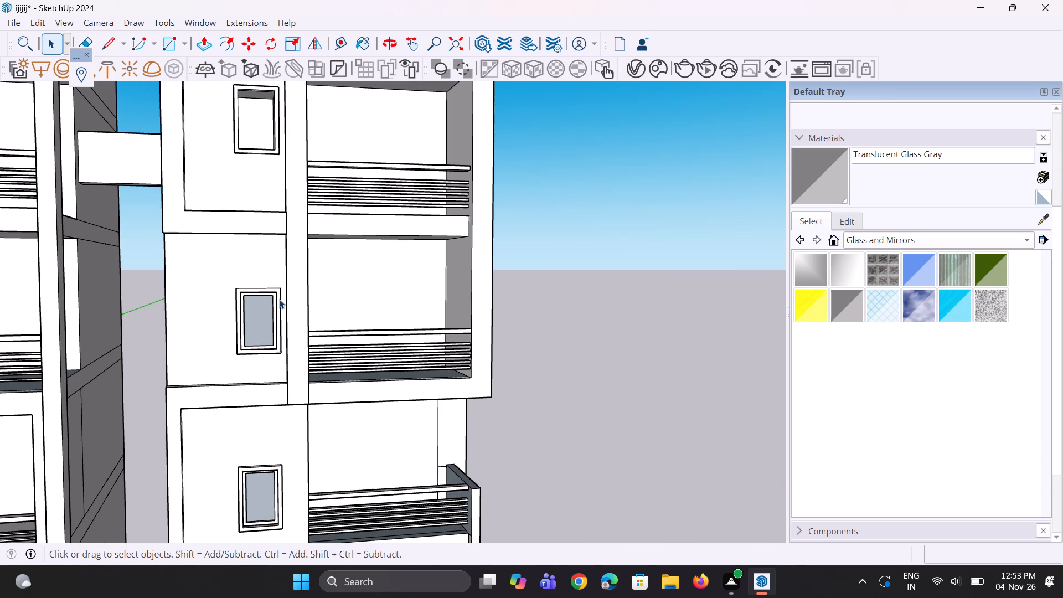
click(271, 316)
key(Delete)
scroll(238, 297, down, 5)
scroll(271, 434, up, 3)
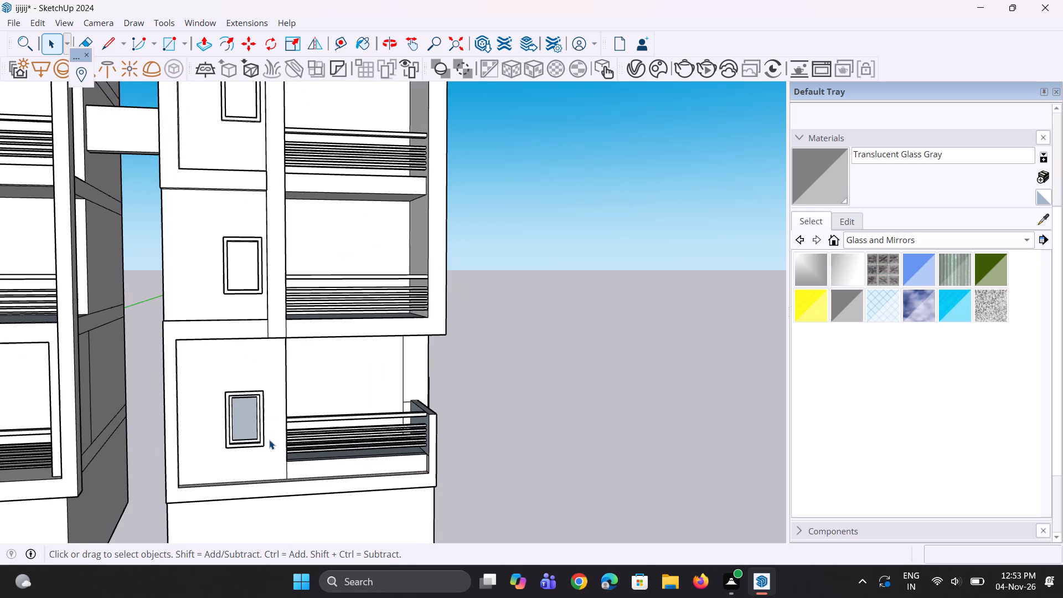
click(244, 415)
key(Delete)
Explode the loose window insert placed beside the end tower.
scroll(244, 414, down, 13)
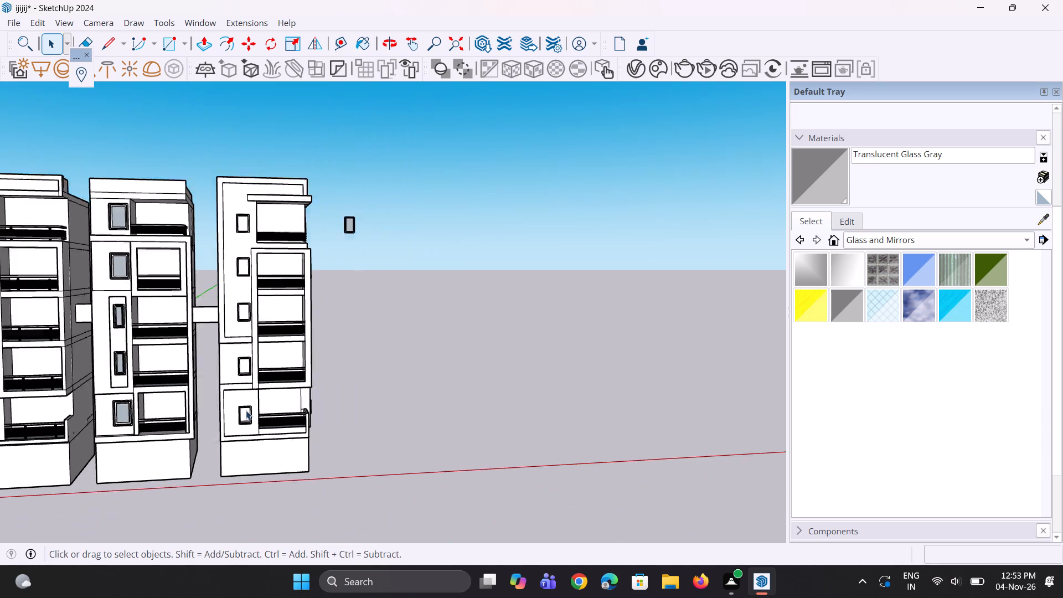
scroll(246, 410, down, 8)
middle_drag(224, 364, 220, 352)
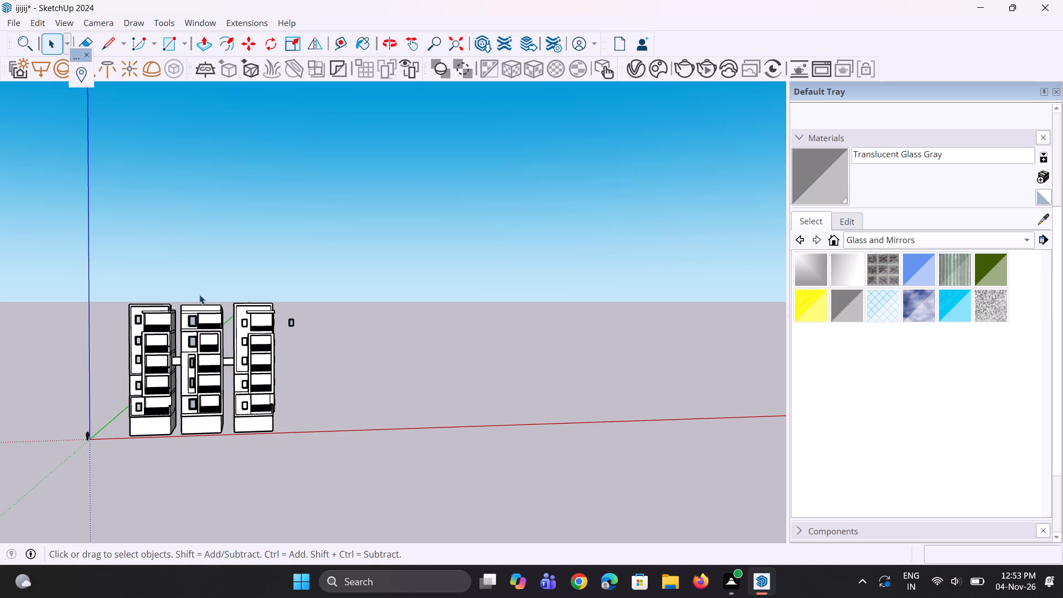
scroll(257, 315, up, 5)
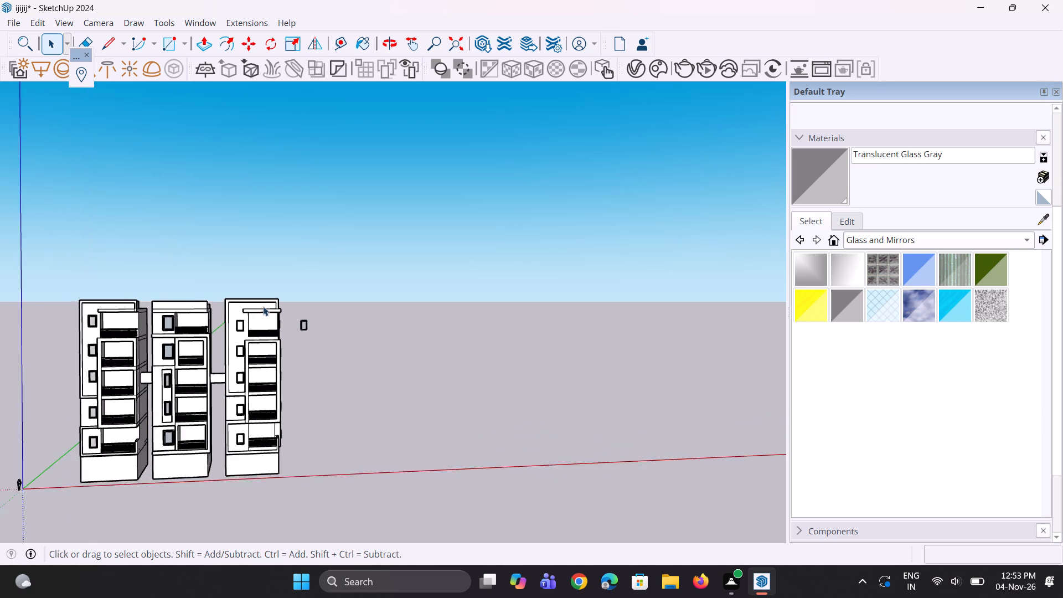
scroll(263, 306, up, 9)
click(350, 333)
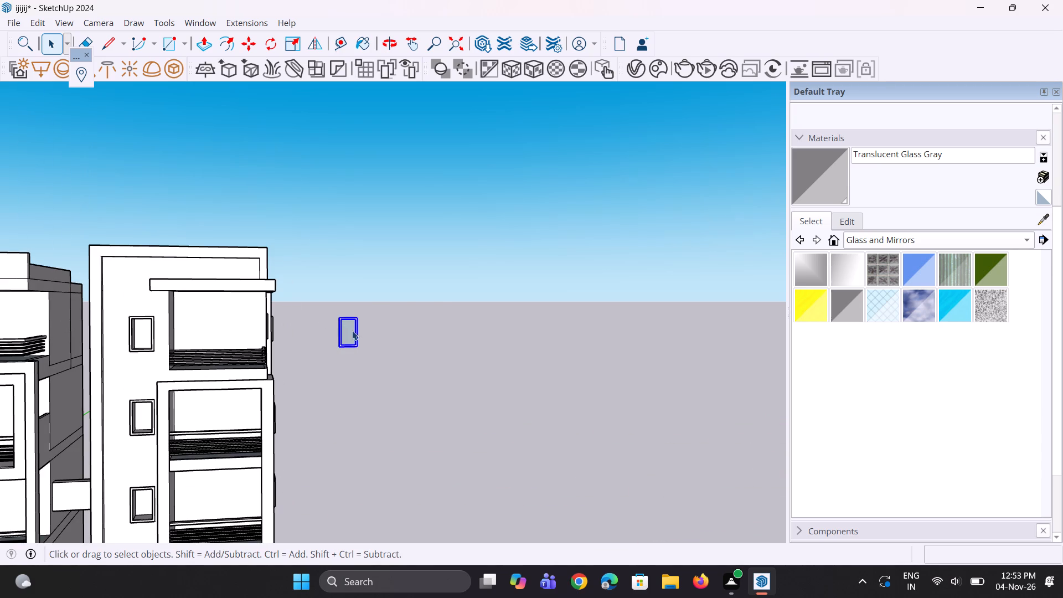
right_click(352, 331)
click(397, 133)
click(401, 322)
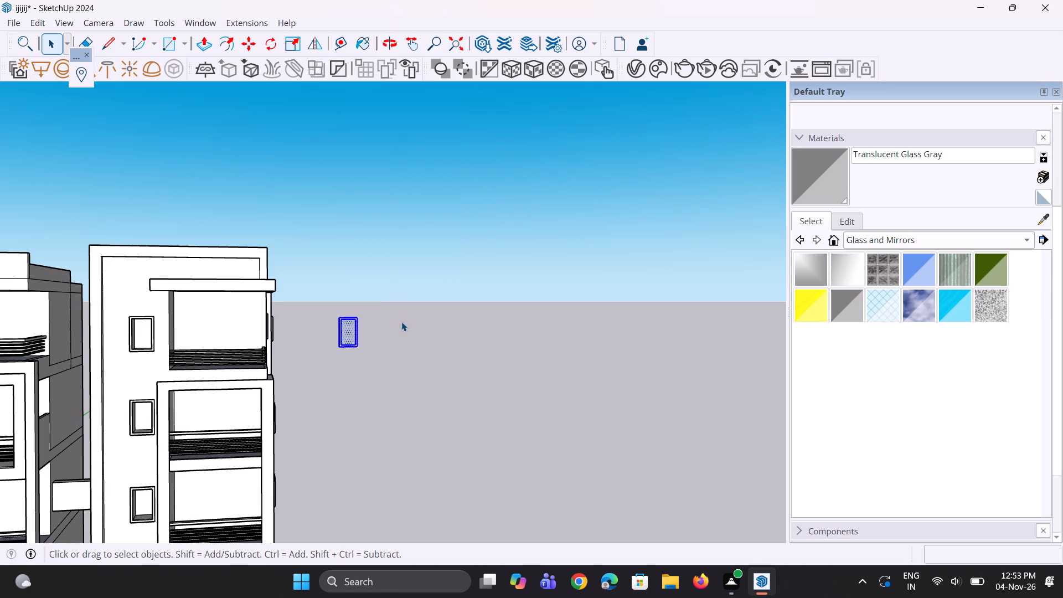
Paint the loose window's front pane with Translucent Glass Gray from the Glass and Mirrors collection.
scroll(349, 341, up, 4)
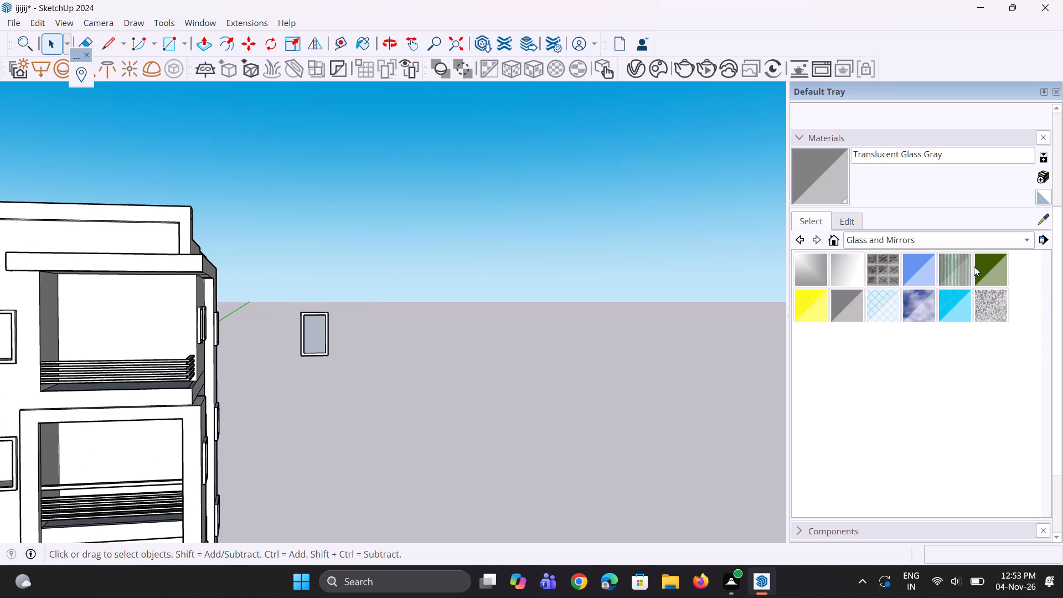
click(855, 302)
scroll(309, 347, up, 1)
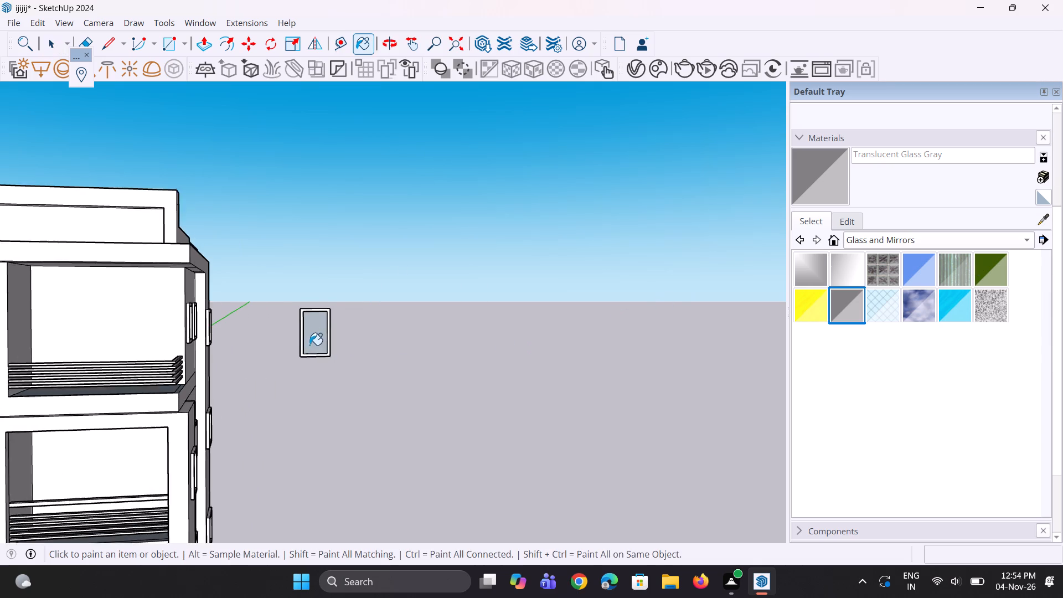
scroll(309, 345, up, 1)
click(310, 340)
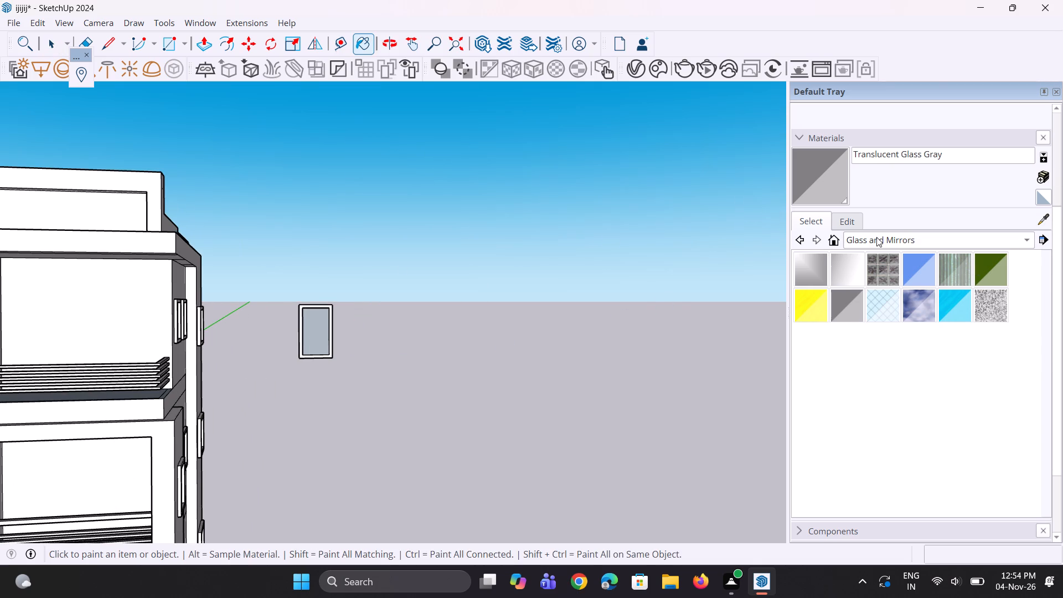
Darken the Translucent Glass Gray material's colour to near black, keeping its opacity at 50.
click(876, 237)
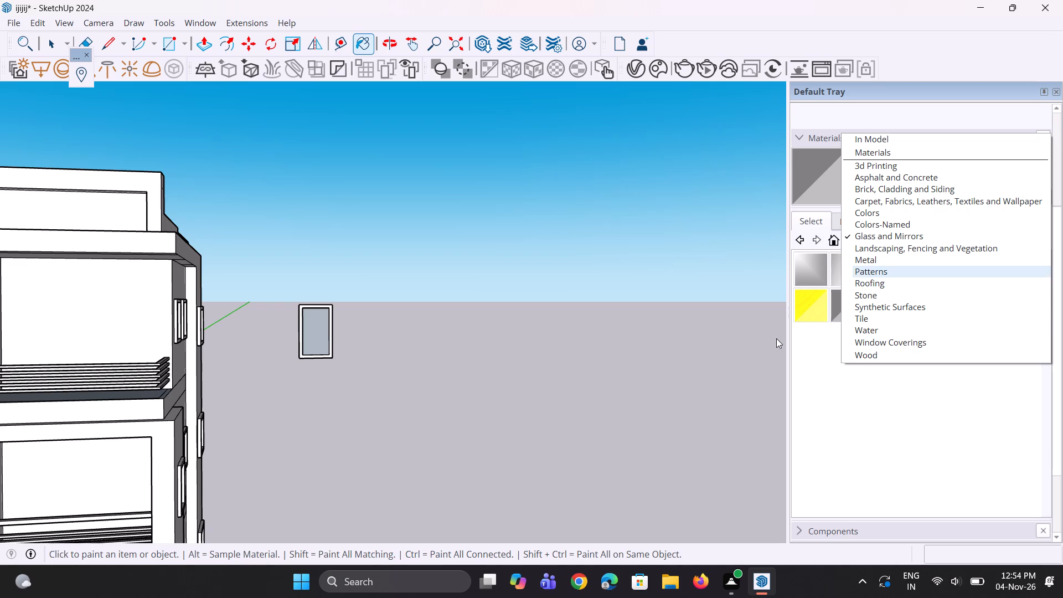
click(778, 344)
click(858, 223)
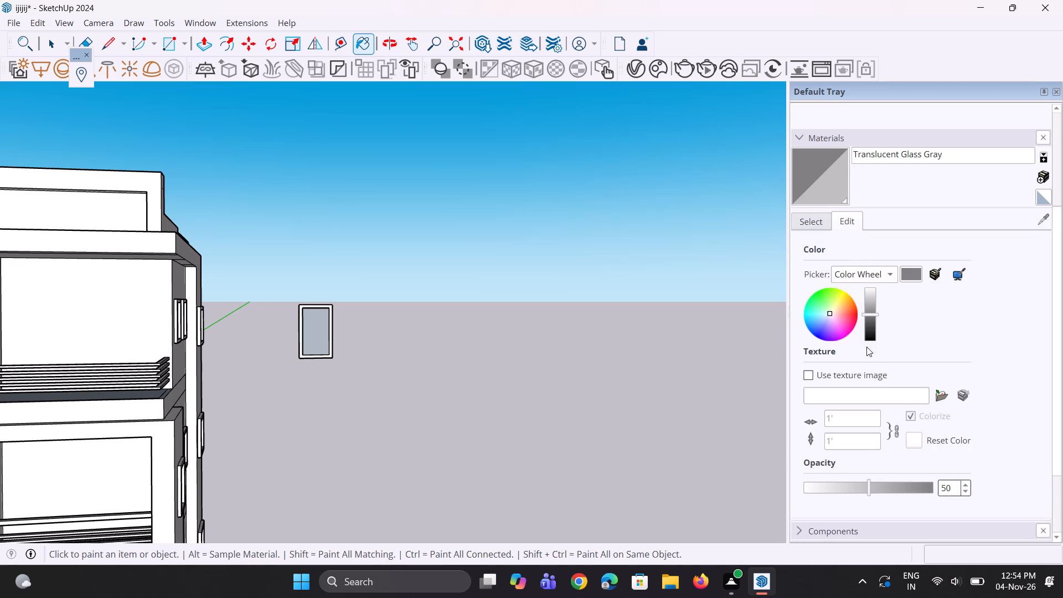
drag(863, 316, 869, 333)
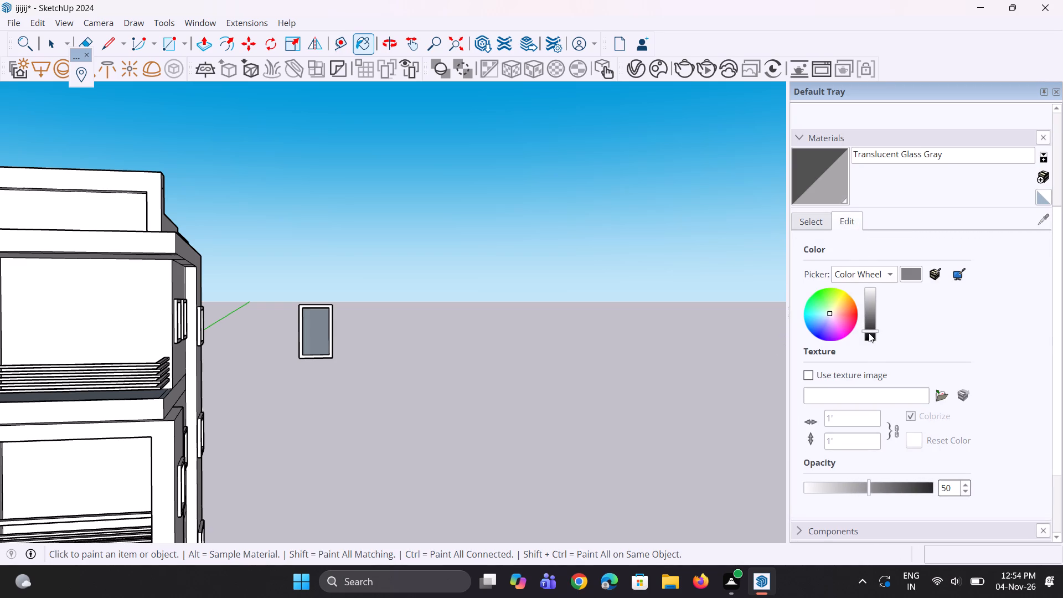
drag(869, 333, 869, 336)
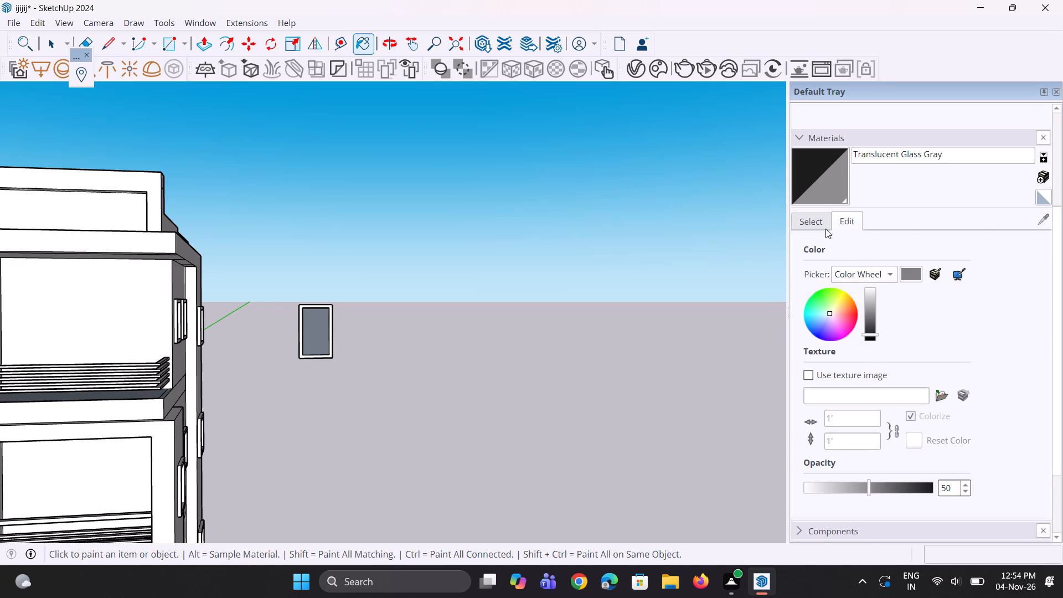
Paint the other side of the loose window's pane with the darkened Translucent Glass Gray.
click(820, 185)
middle_drag(524, 300, 0, 443)
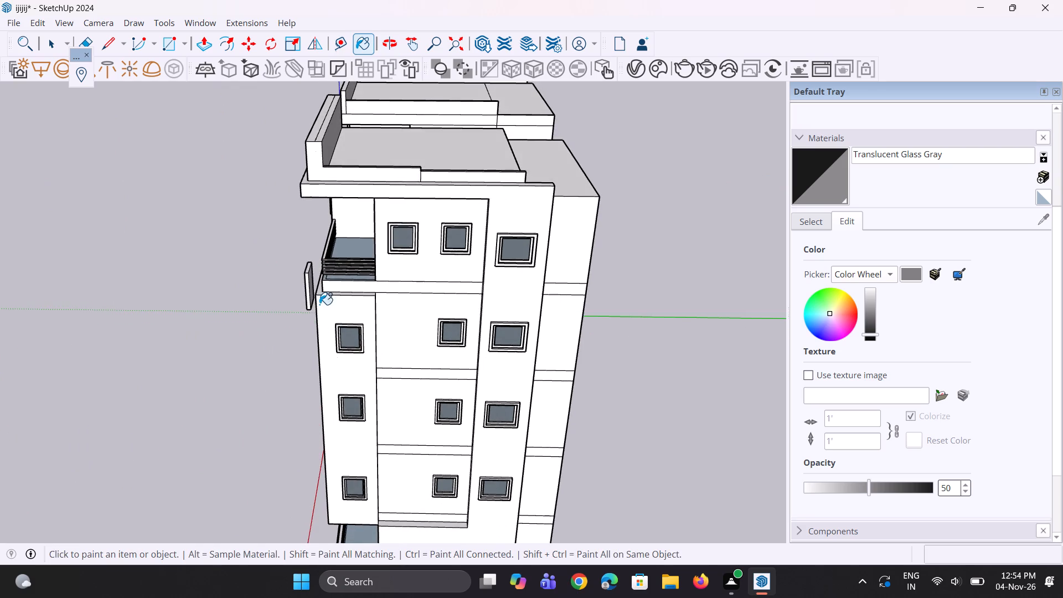
scroll(302, 297, up, 10)
click(321, 263)
Select the whole loose window, frame and pane, and make it a group.
middle_drag(265, 328, 499, 306)
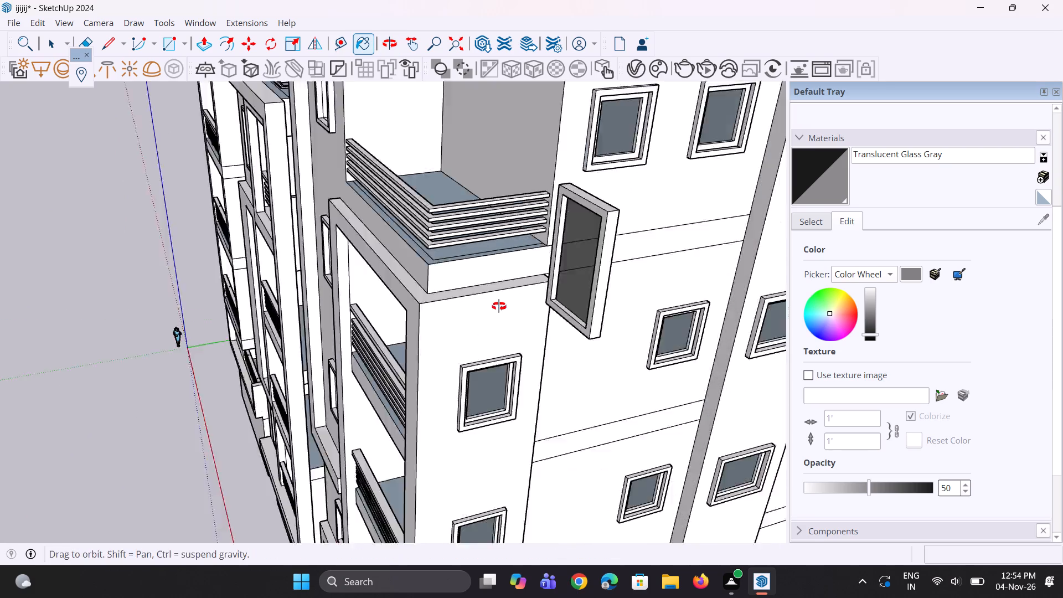
middle_drag(499, 306, 559, 283)
scroll(603, 274, down, 10)
middle_drag(592, 264, 674, 209)
scroll(676, 192, up, 2)
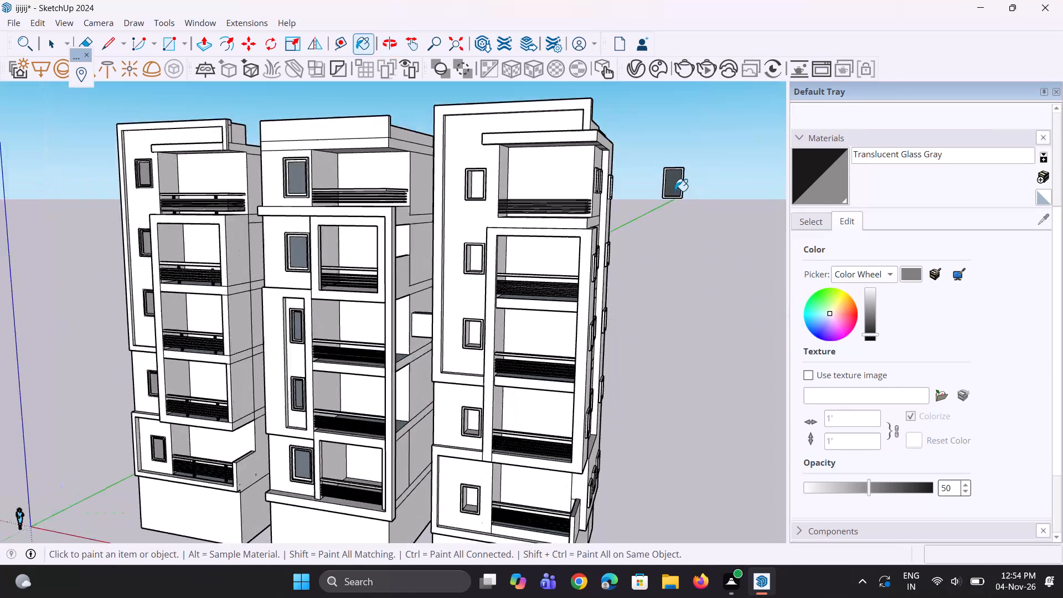
scroll(675, 191, up, 5)
key(space)
key(space)
scroll(634, 115, up, 1)
drag(634, 114, 678, 242)
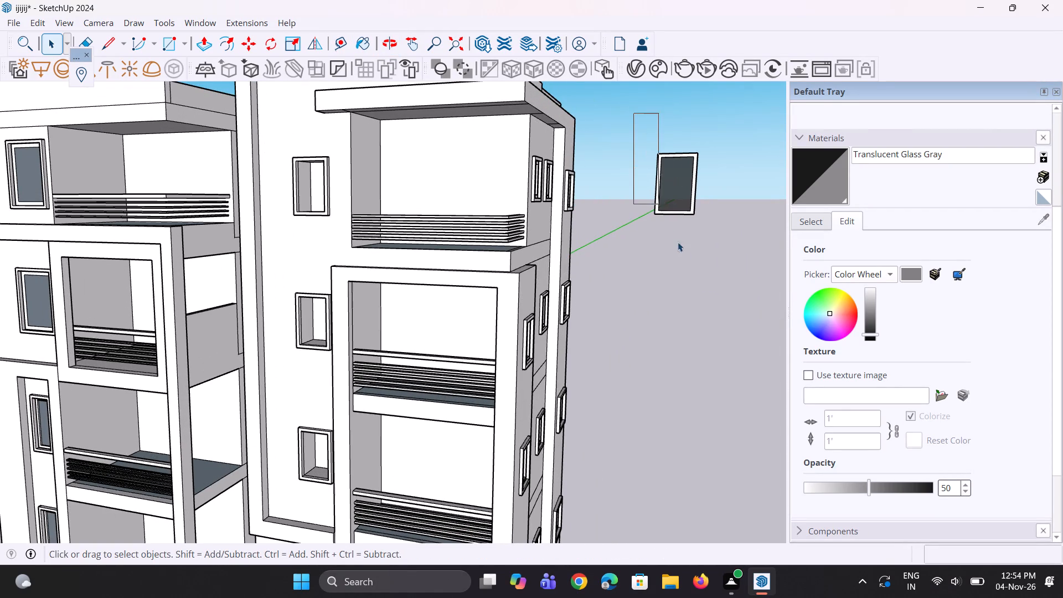
drag(678, 242, 719, 269)
right_click(683, 181)
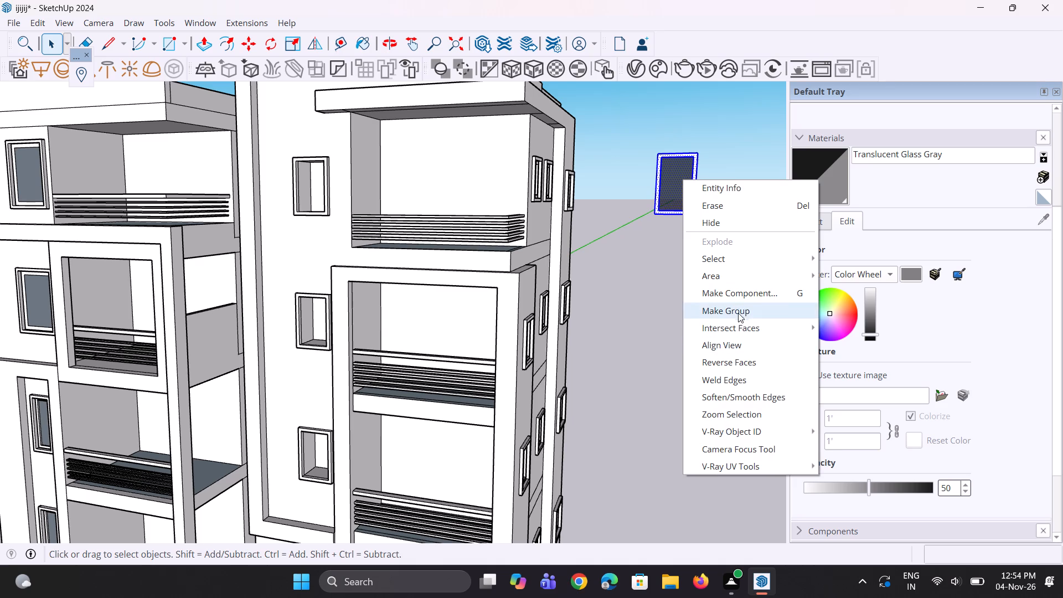
click(739, 308)
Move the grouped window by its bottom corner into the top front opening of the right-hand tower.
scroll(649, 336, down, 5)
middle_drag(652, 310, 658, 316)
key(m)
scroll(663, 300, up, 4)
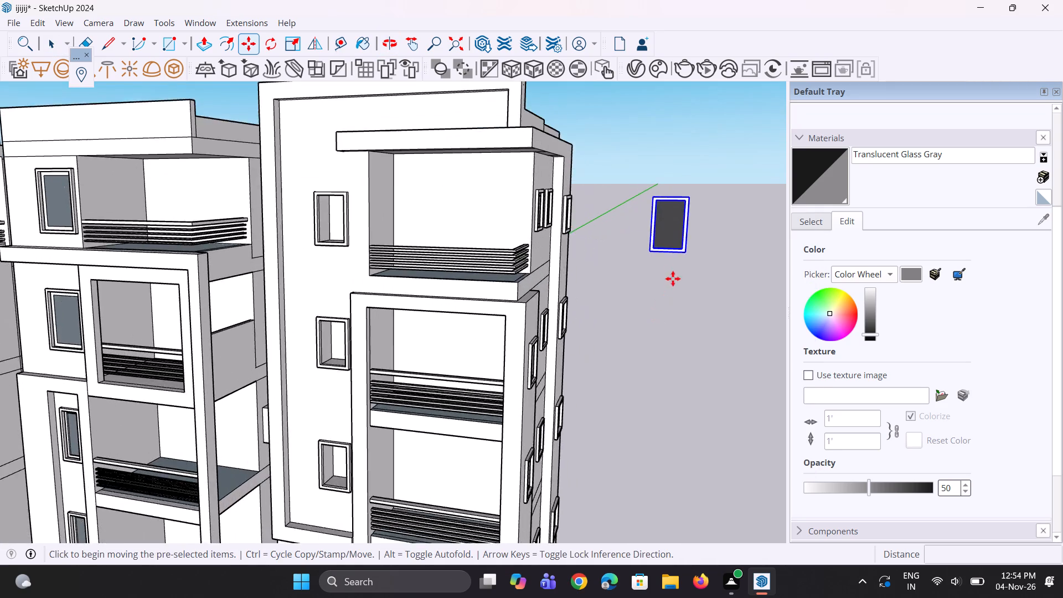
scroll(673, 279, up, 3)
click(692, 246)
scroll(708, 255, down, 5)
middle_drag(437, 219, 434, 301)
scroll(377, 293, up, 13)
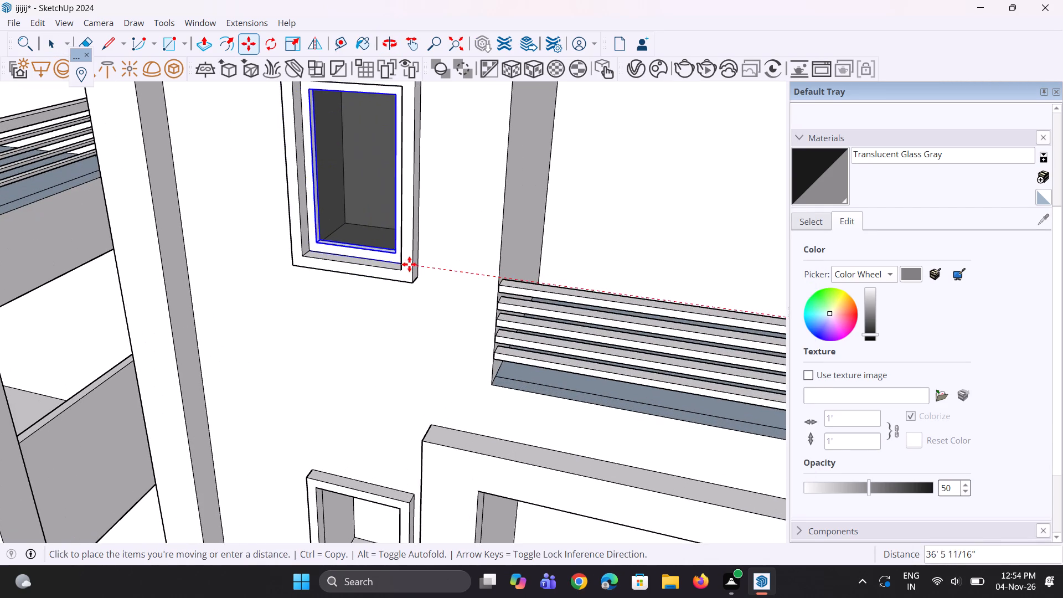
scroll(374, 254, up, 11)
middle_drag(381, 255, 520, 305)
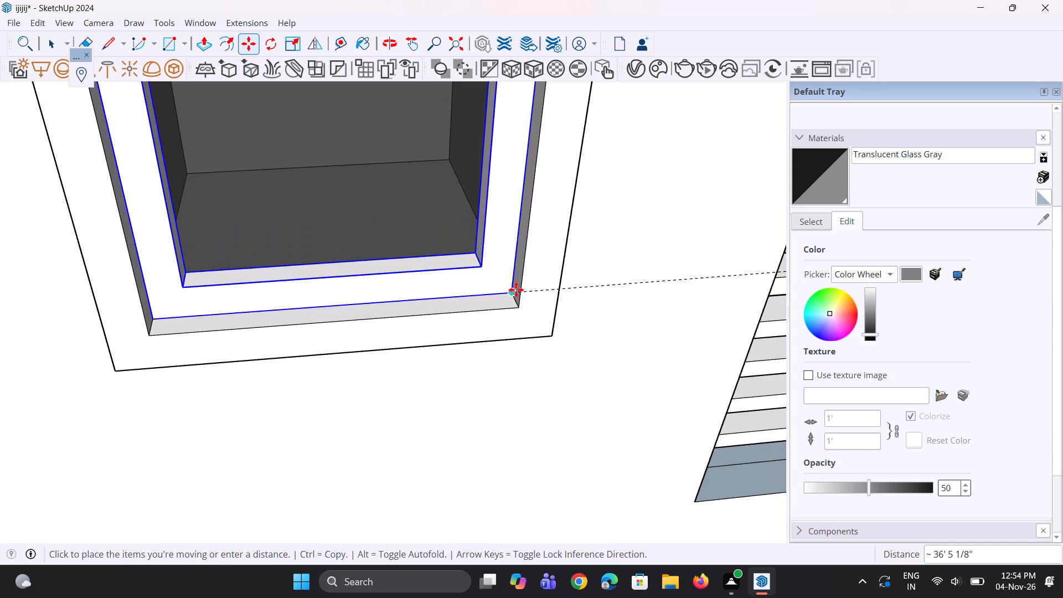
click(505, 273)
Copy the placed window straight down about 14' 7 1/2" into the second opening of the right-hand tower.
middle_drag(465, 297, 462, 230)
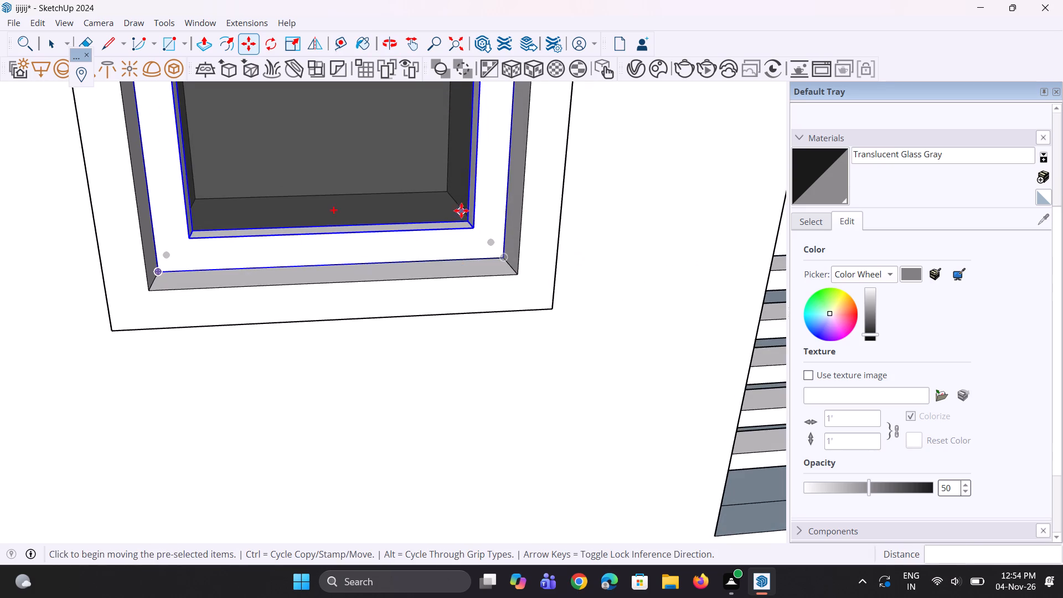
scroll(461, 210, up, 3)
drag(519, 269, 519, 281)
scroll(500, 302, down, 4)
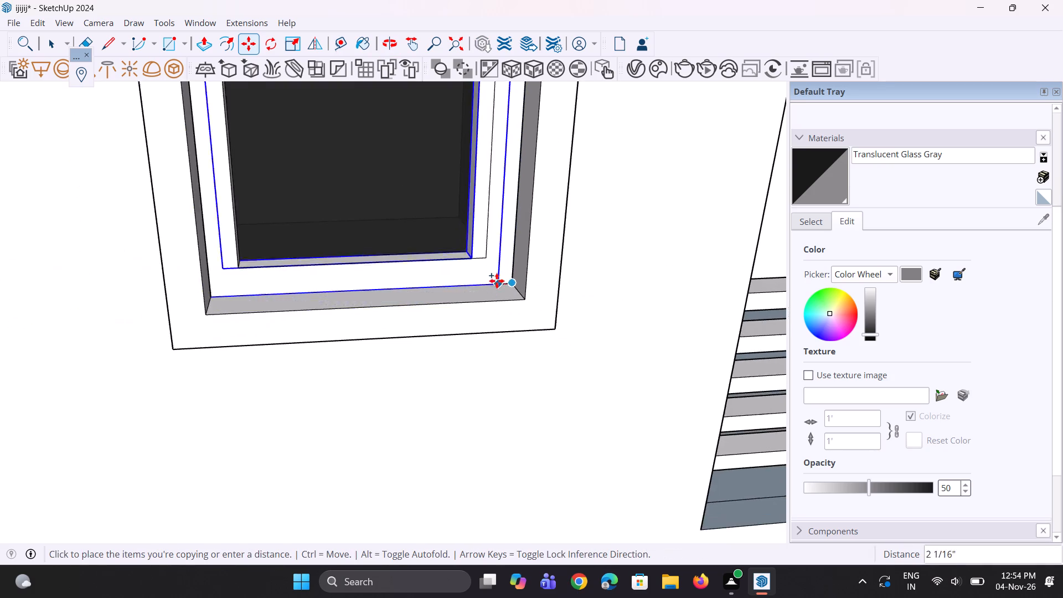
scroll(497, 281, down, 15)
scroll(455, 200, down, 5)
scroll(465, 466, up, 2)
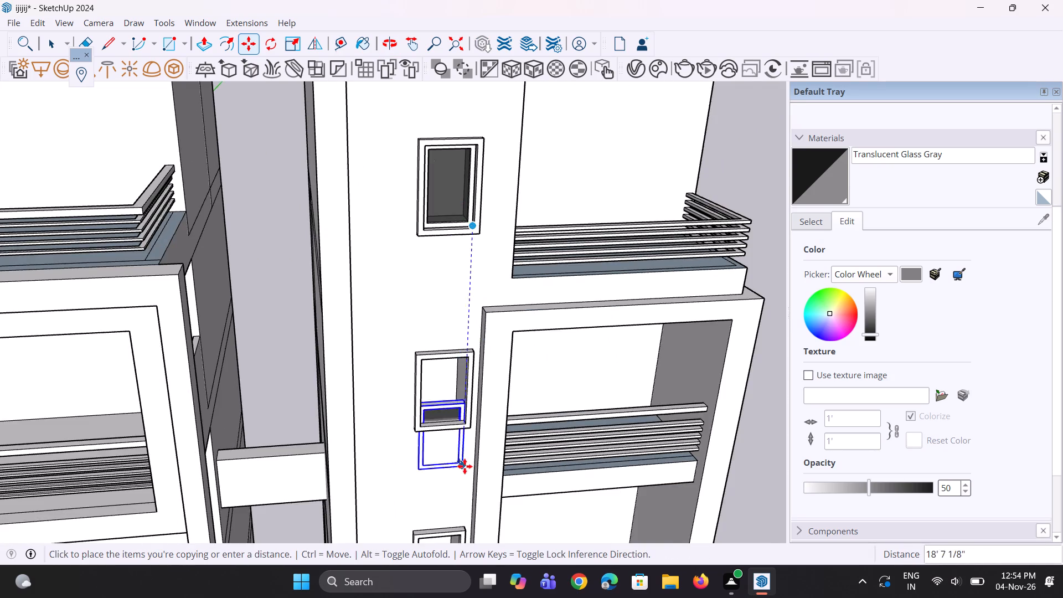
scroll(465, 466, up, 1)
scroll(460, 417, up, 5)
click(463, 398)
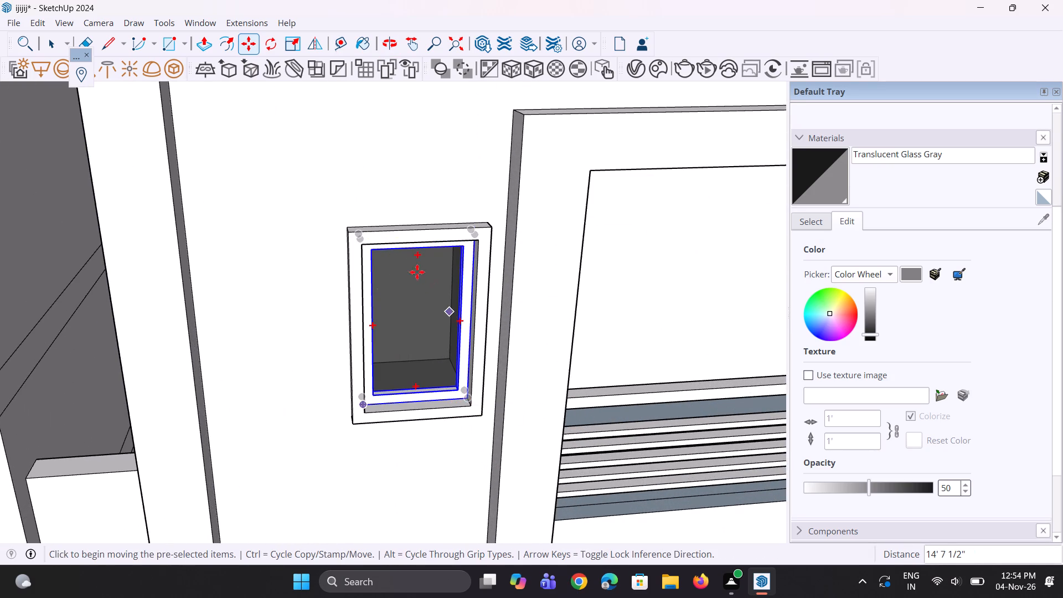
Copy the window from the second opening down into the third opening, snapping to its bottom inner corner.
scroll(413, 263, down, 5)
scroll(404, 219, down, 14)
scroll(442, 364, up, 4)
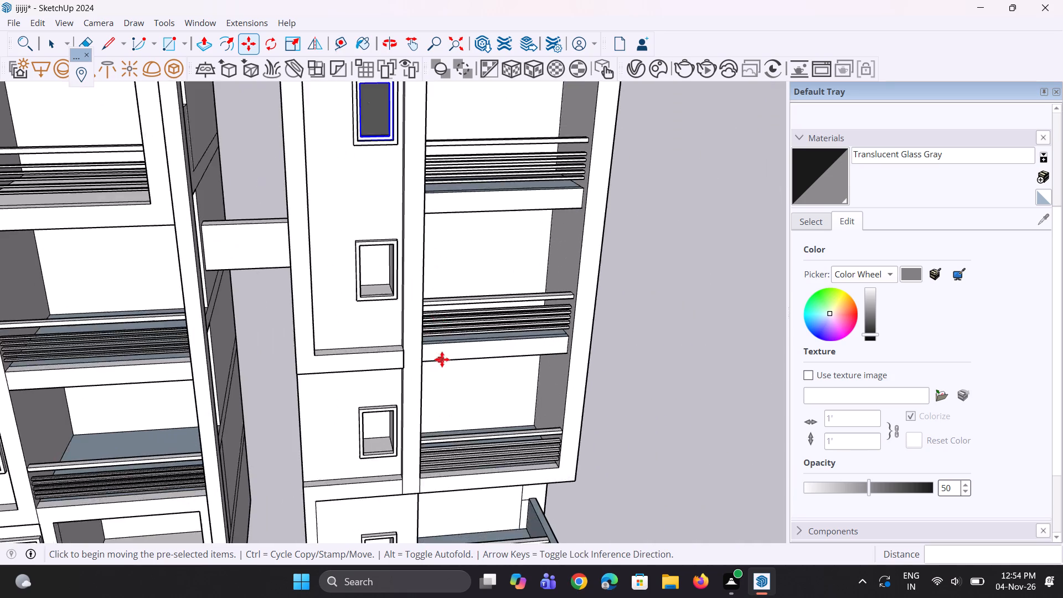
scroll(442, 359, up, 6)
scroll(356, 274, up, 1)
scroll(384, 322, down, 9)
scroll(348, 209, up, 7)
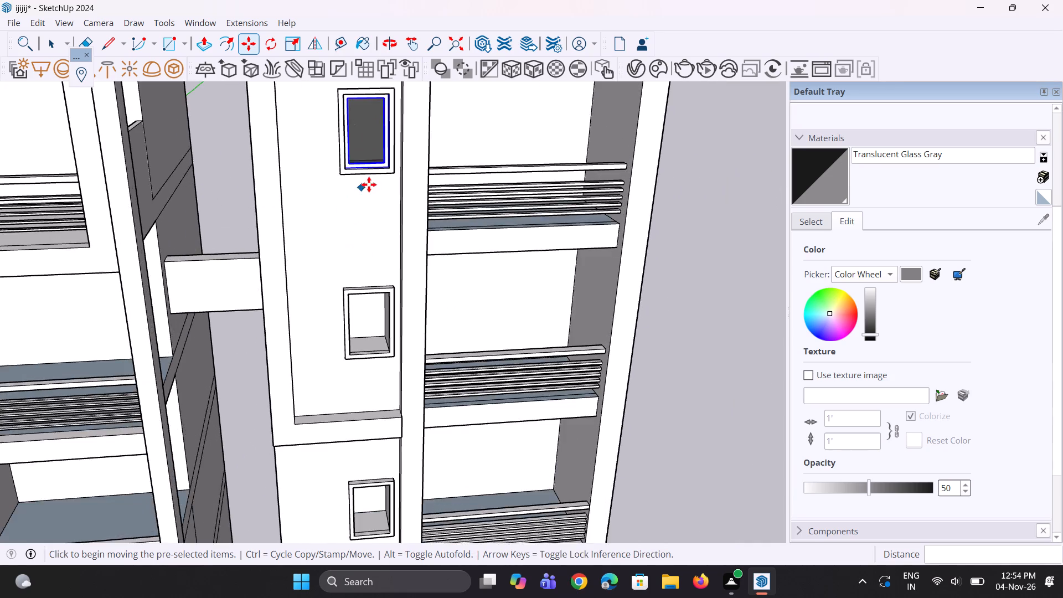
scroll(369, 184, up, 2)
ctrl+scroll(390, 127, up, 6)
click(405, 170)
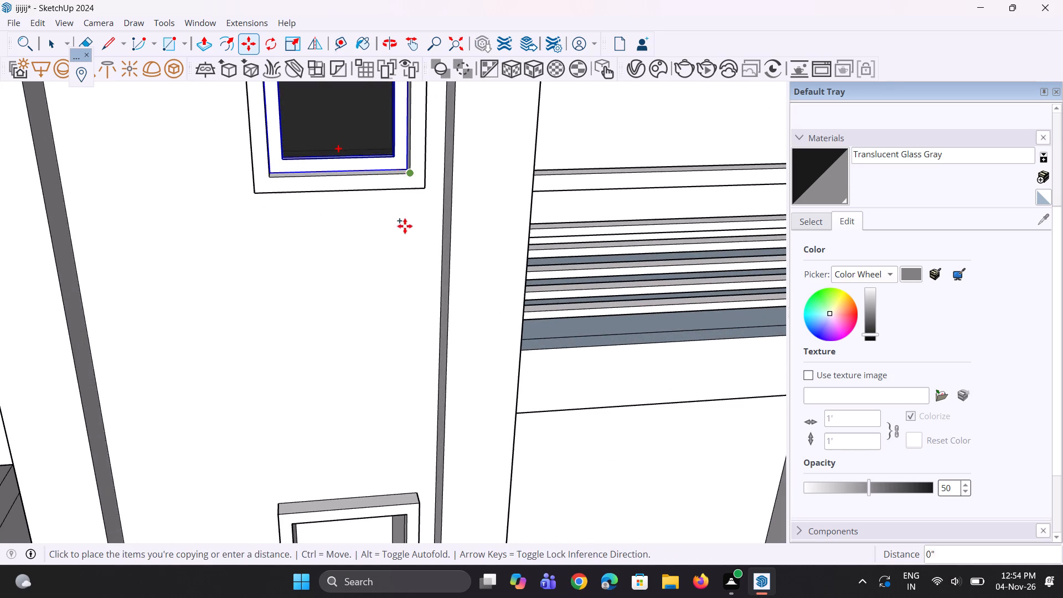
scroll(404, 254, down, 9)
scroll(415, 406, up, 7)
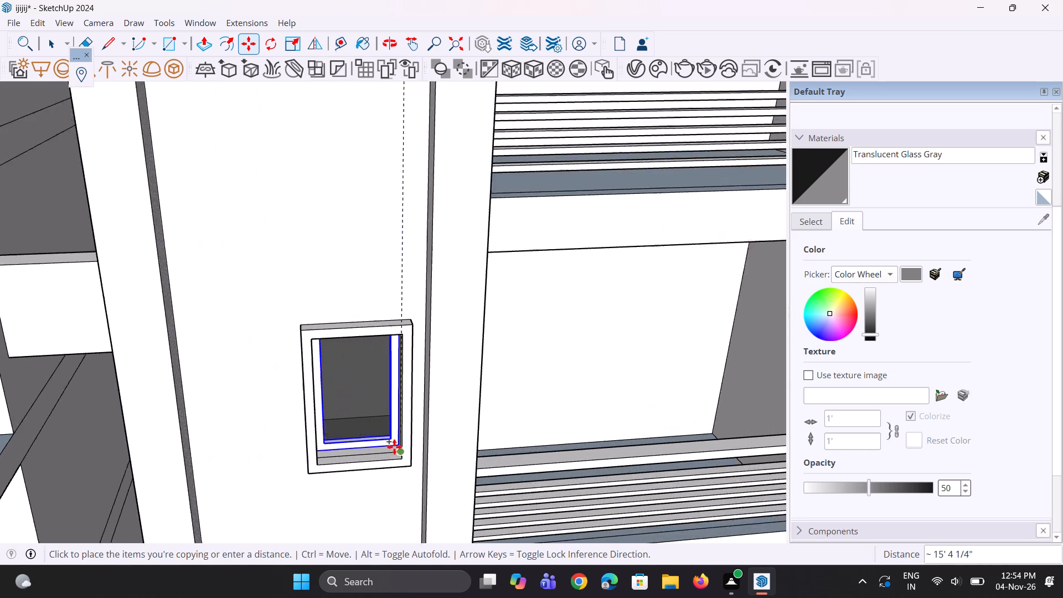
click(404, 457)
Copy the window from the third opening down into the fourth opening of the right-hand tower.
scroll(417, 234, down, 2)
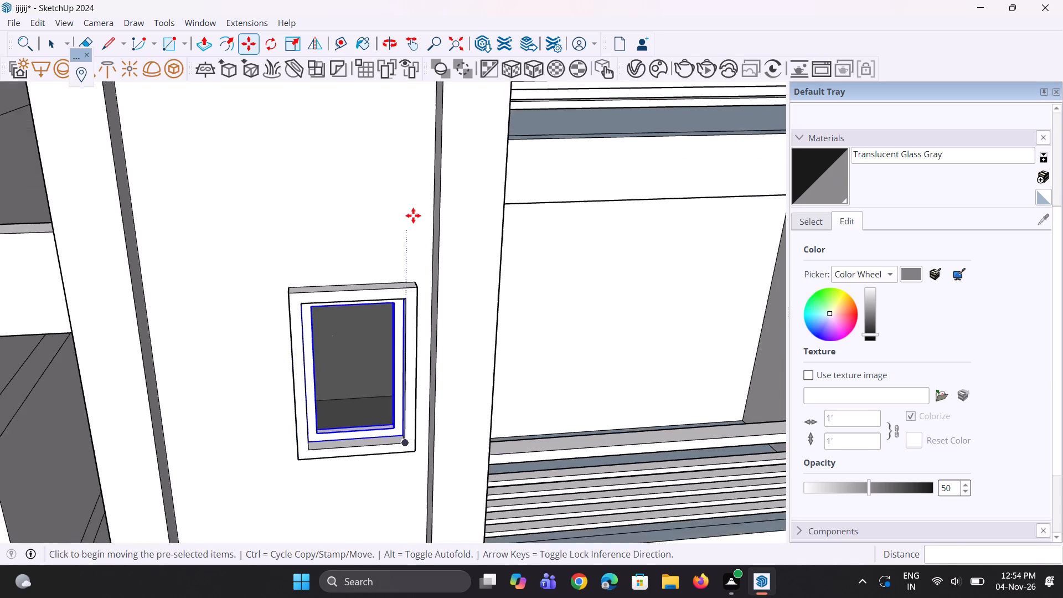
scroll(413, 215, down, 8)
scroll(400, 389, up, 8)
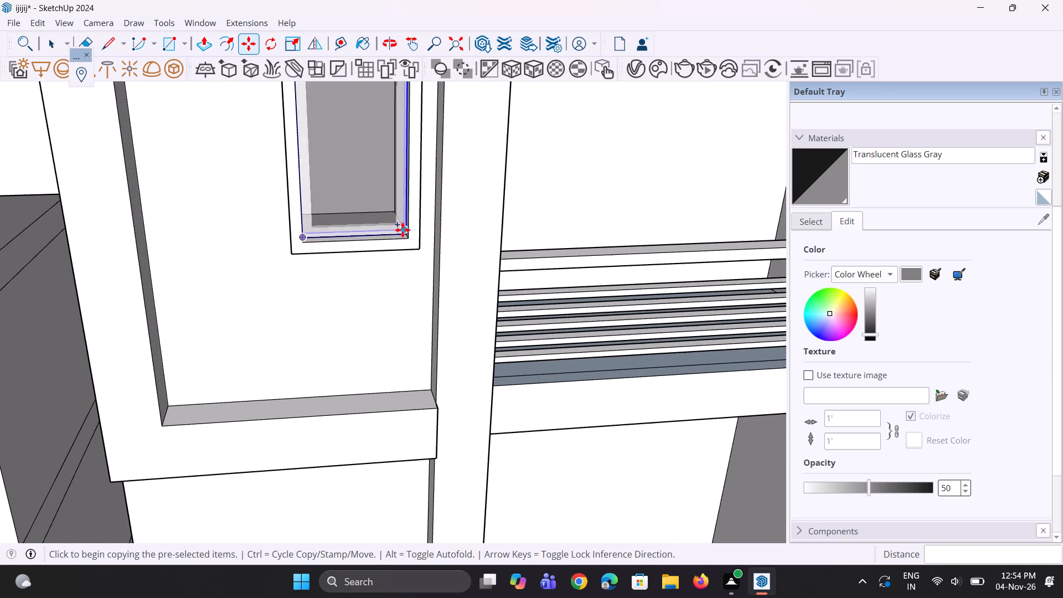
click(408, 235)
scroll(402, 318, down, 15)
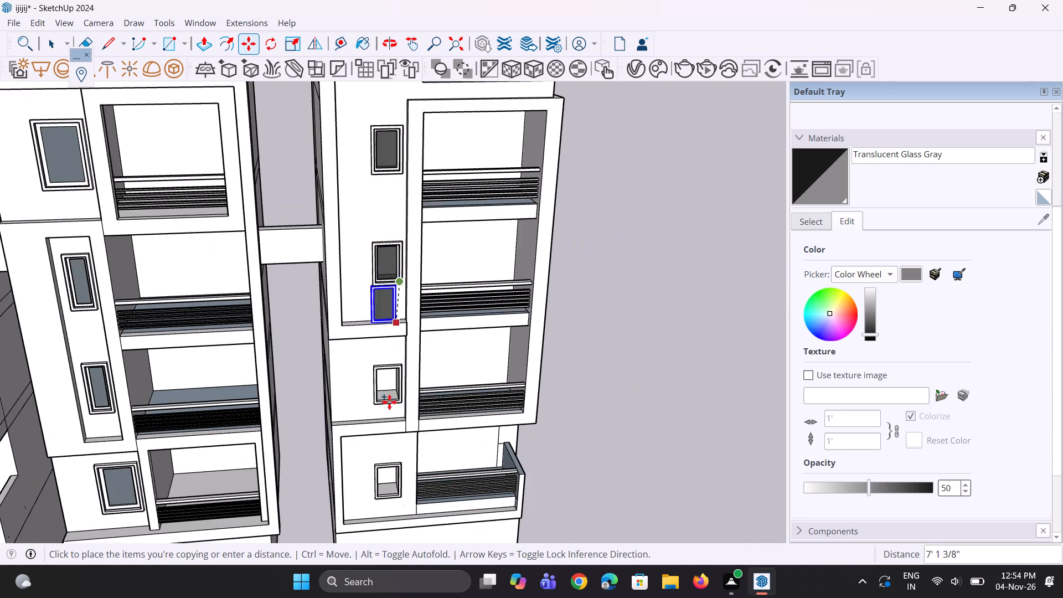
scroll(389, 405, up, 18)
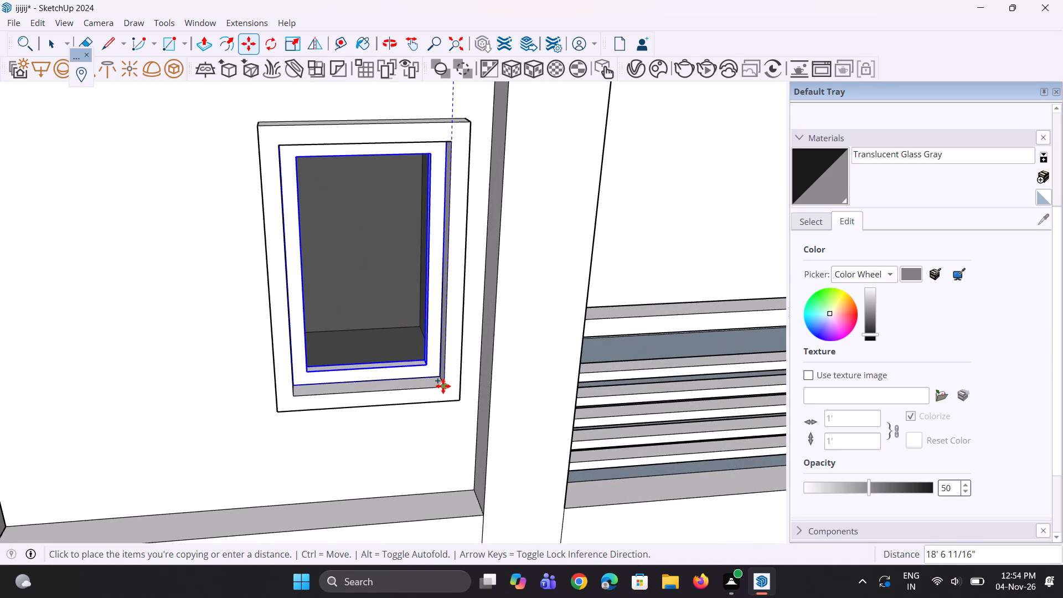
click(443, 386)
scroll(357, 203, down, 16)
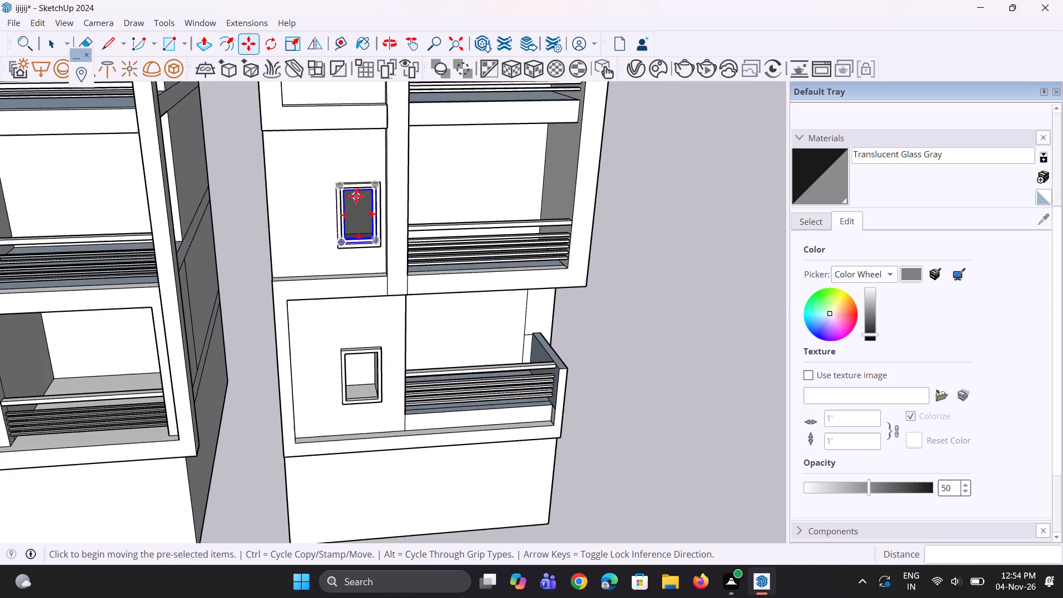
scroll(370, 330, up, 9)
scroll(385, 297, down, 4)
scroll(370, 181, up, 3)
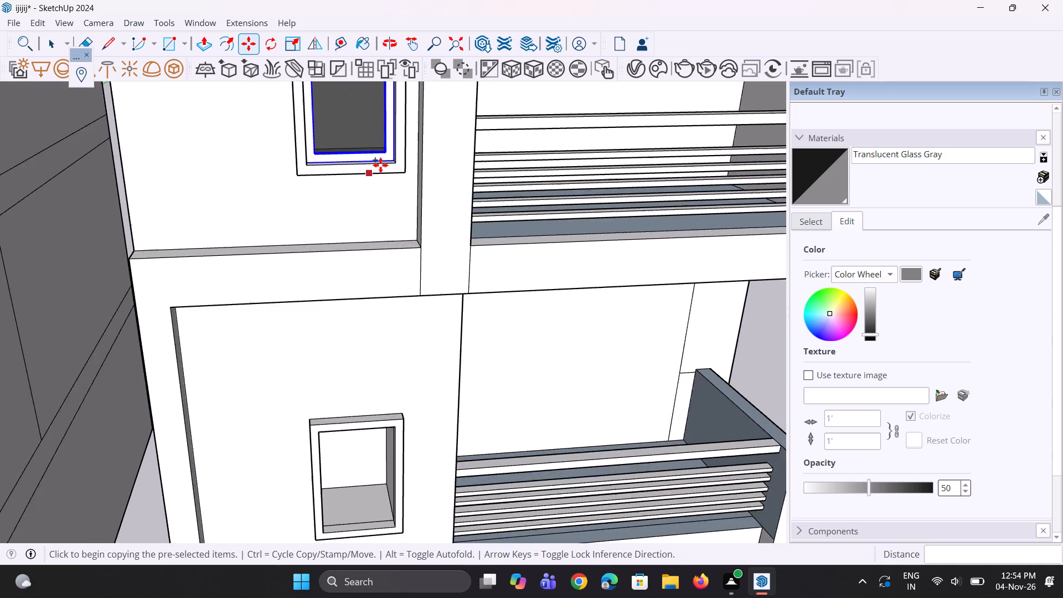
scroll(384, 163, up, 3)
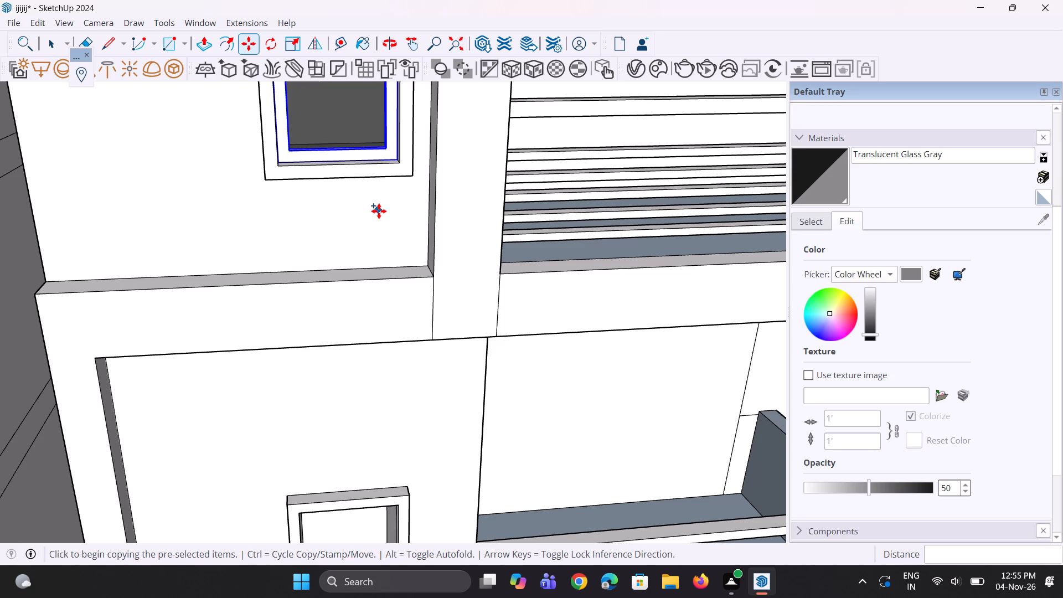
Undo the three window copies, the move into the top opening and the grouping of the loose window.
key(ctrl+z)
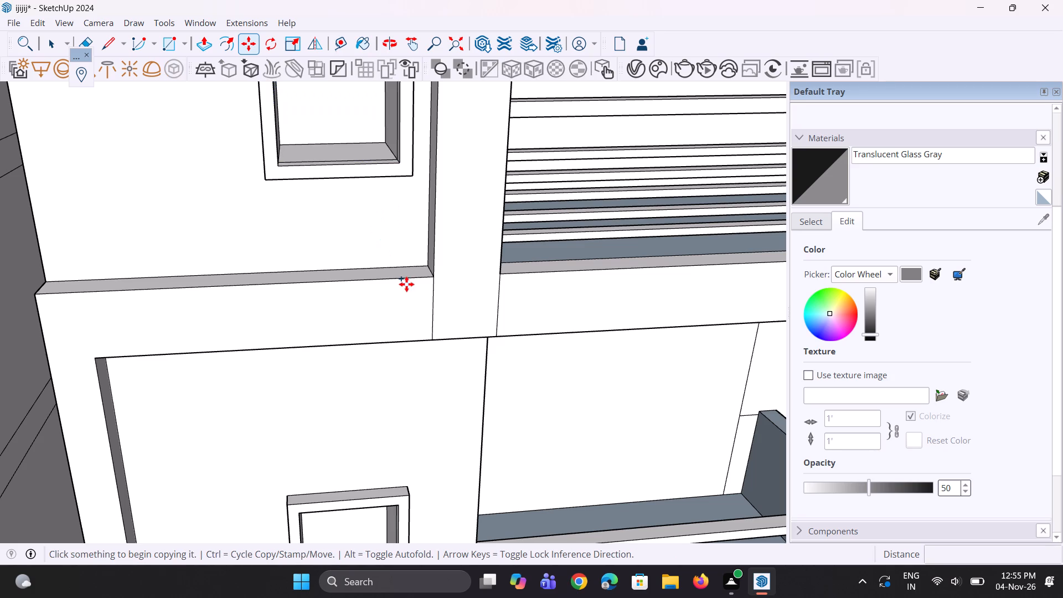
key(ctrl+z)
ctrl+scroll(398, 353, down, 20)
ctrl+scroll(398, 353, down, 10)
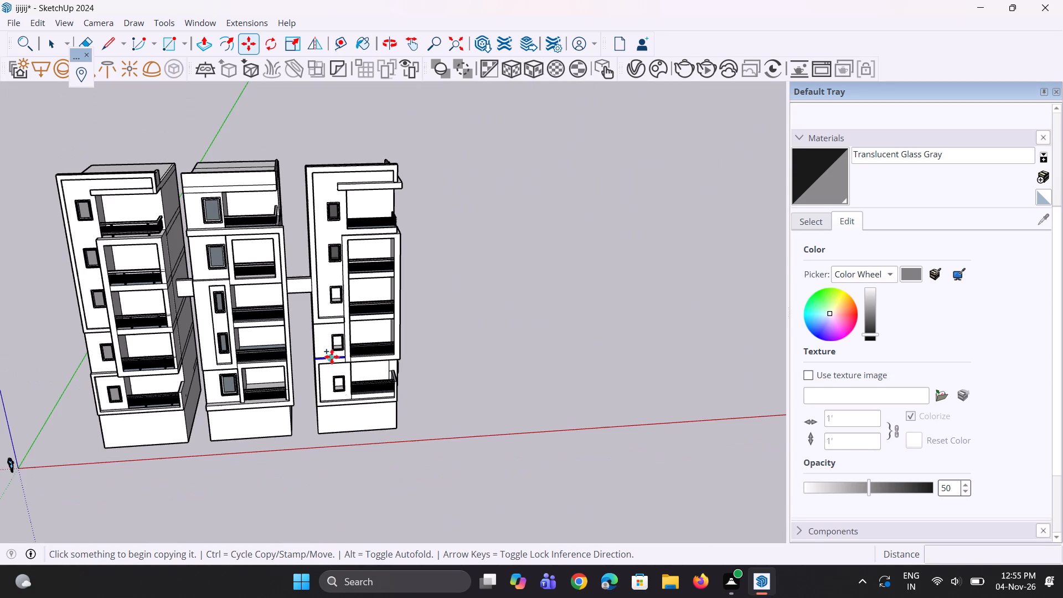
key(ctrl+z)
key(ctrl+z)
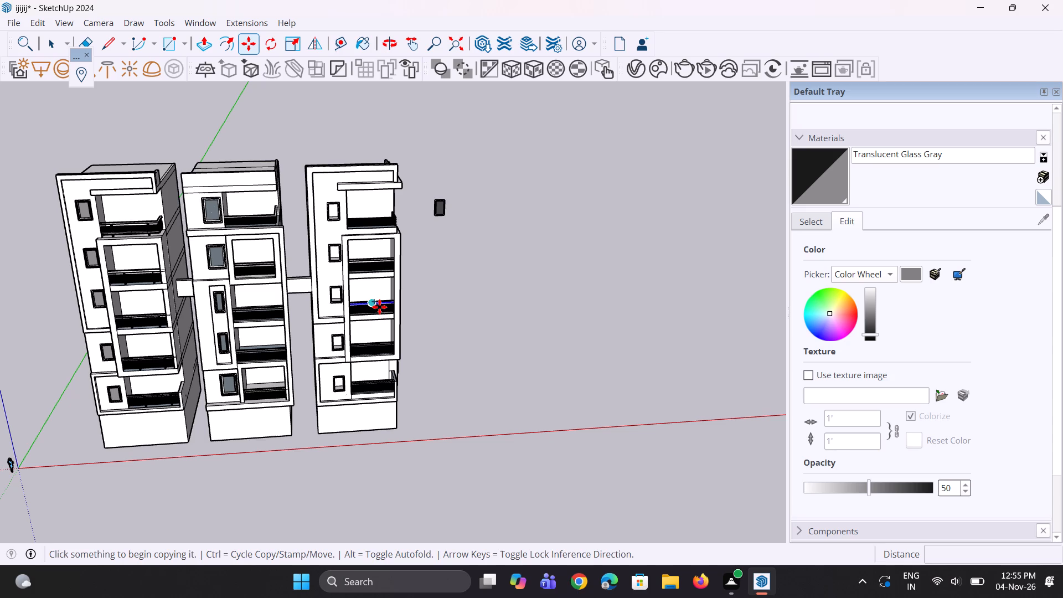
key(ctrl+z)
Push the loose window frame's front face back 3" so it lies flush with the glass pane.
scroll(455, 223, up, 5)
key(space)
scroll(451, 212, up, 13)
key(space)
key(space)
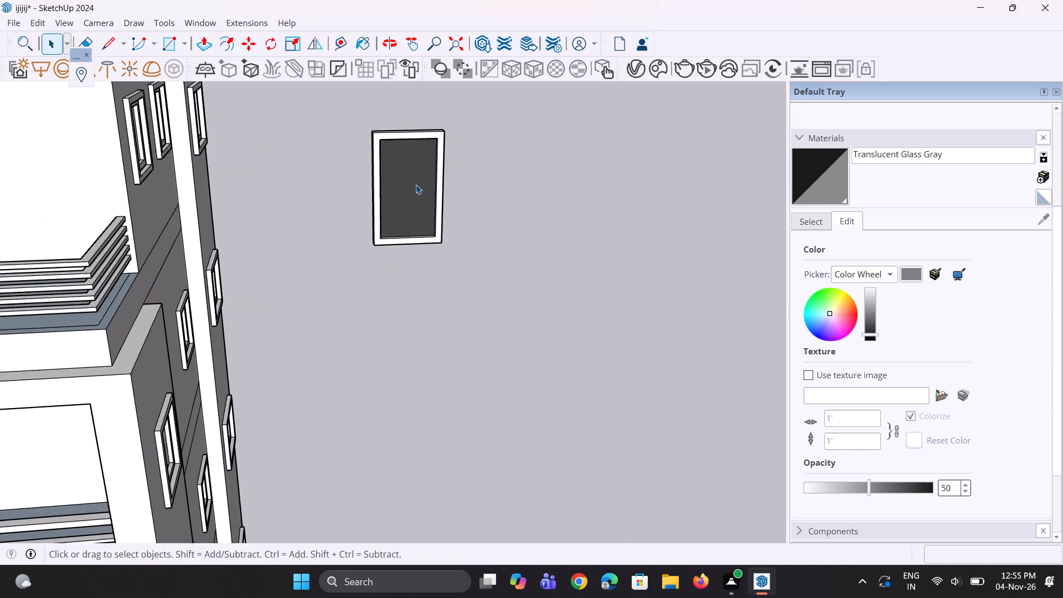
scroll(416, 184, up, 2)
middle_drag(407, 173, 402, 141)
scroll(399, 130, up, 5)
scroll(396, 179, up, 3)
scroll(399, 237, up, 1)
middle_drag(401, 238, 427, 244)
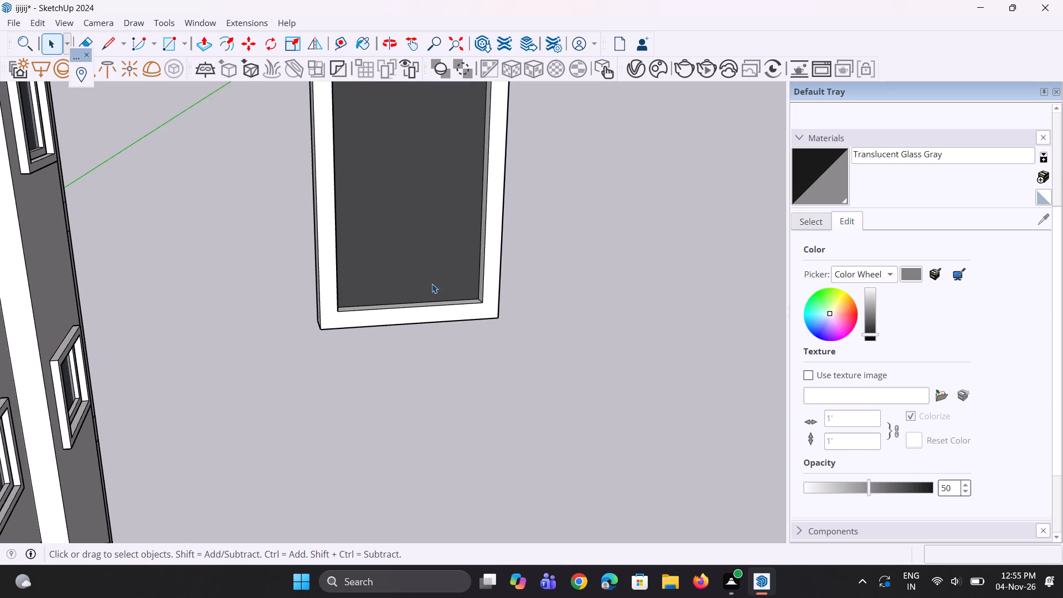
key(p)
click(338, 321)
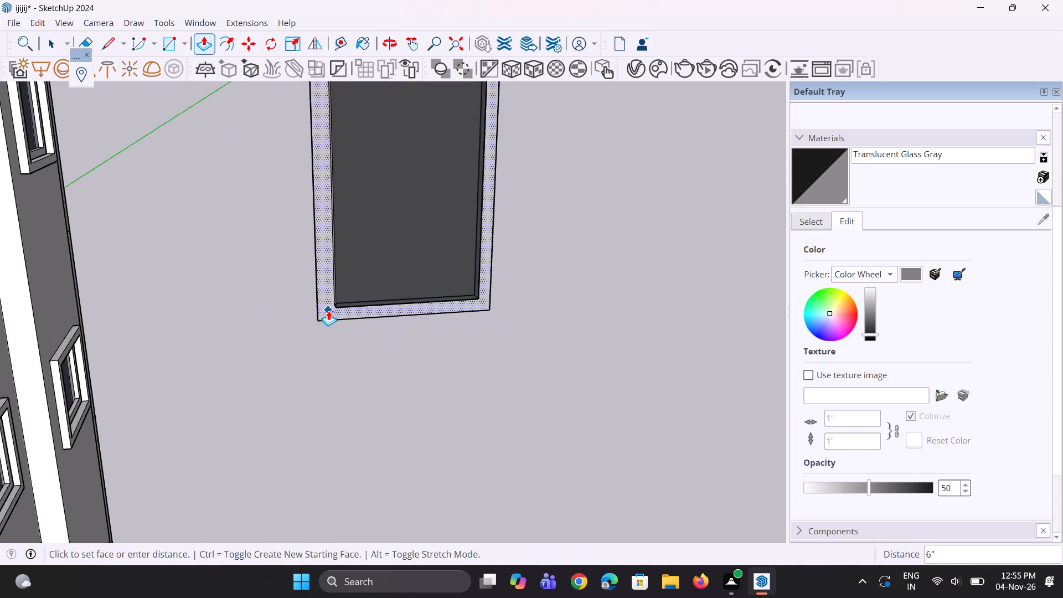
click(343, 296)
middle_drag(381, 362, 298, 384)
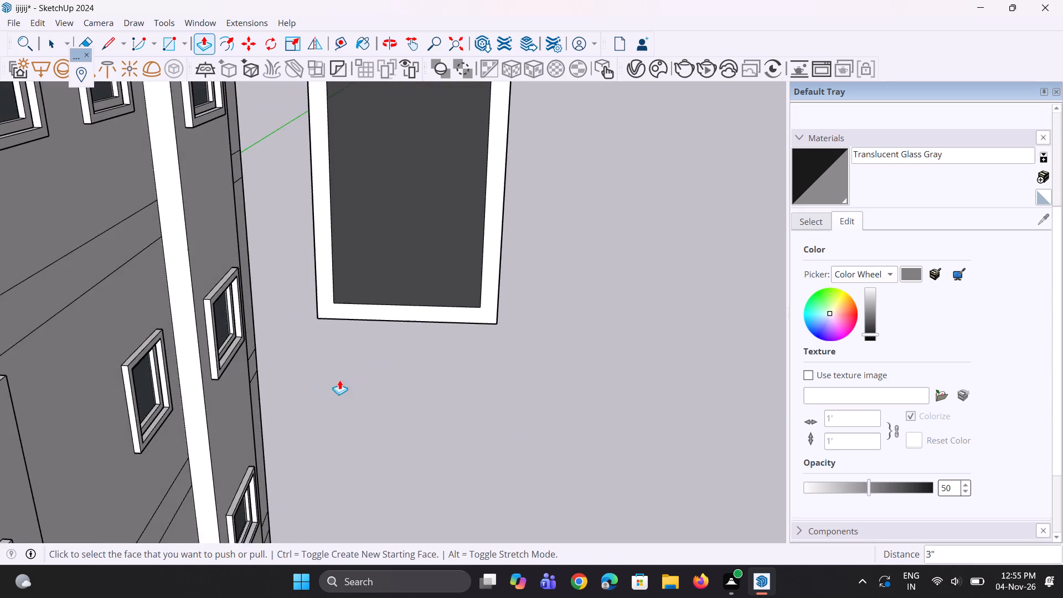
Draw two lines across the left frame member, from the pane's upper and lower corners to the frame's outer edge.
scroll(376, 392, down, 10)
middle_drag(407, 350, 408, 303)
scroll(393, 314, up, 7)
key(space)
scroll(392, 308, up, 2)
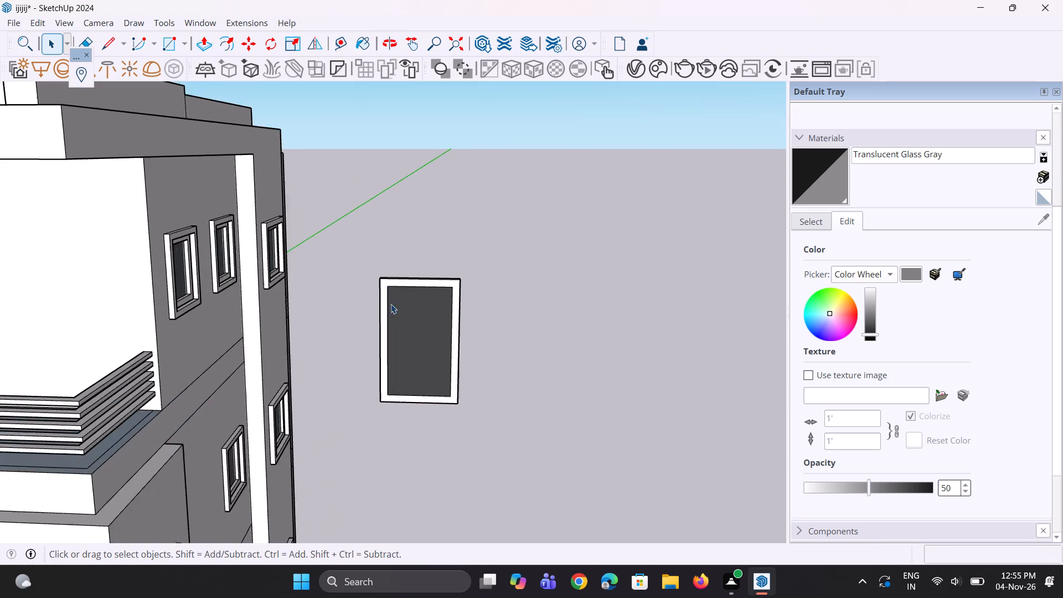
scroll(391, 304, up, 6)
key(space)
key(space)
scroll(388, 286, up, 1)
key(l)
scroll(388, 286, up, 6)
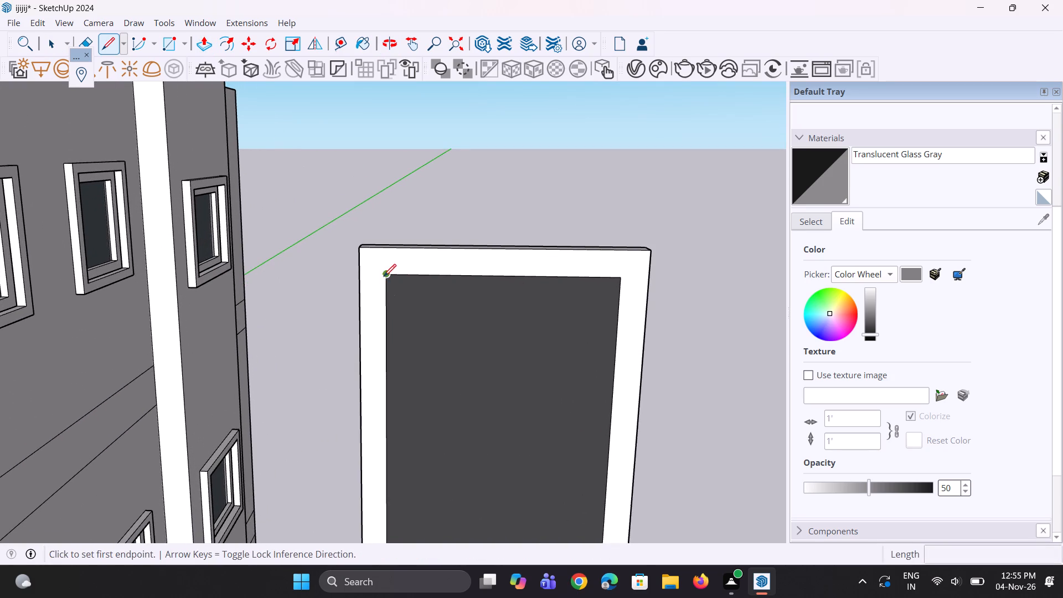
click(384, 276)
click(362, 276)
scroll(363, 270, down, 7)
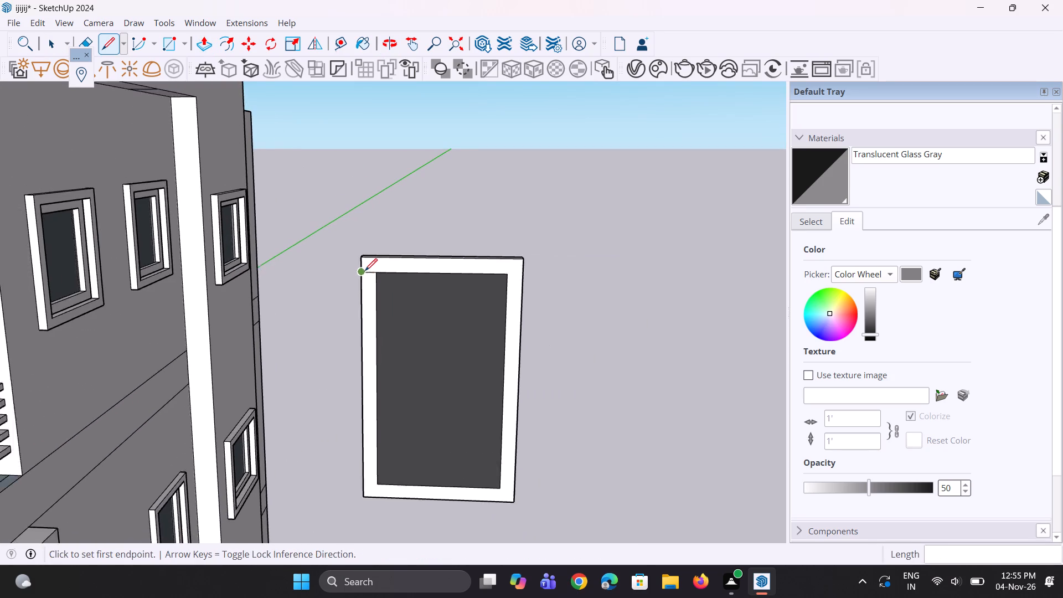
scroll(365, 271, down, 2)
scroll(376, 377, up, 4)
scroll(370, 450, up, 3)
click(376, 456)
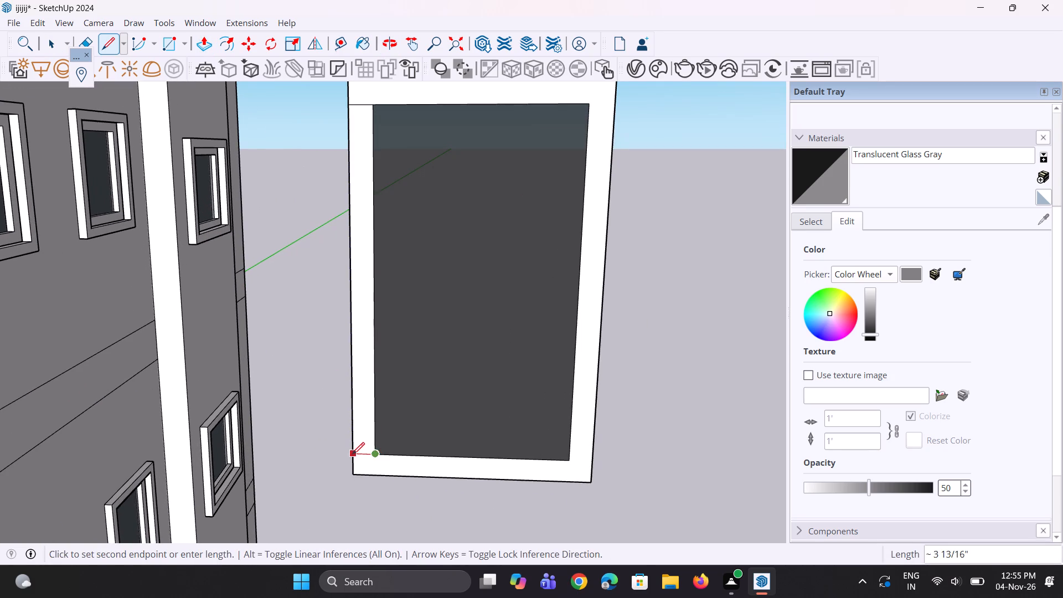
click(352, 455)
Copy the left frame strip across onto the right frame member and divide the spacing by 2 to add a central mullion.
key(space)
click(362, 427)
key(m)
scroll(362, 427, up, 2)
click(362, 427)
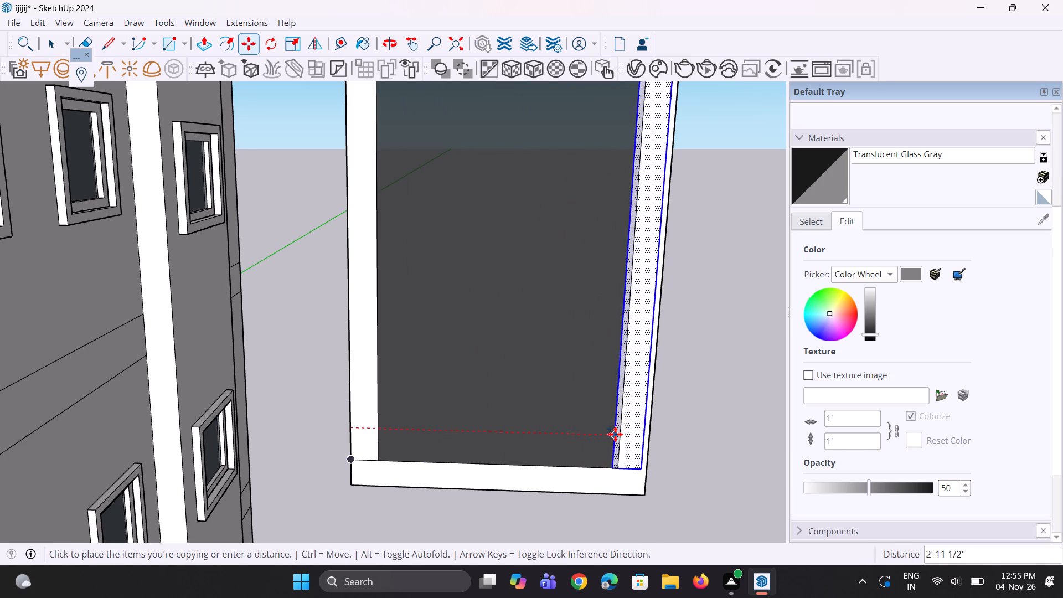
click(619, 434)
text(/2)
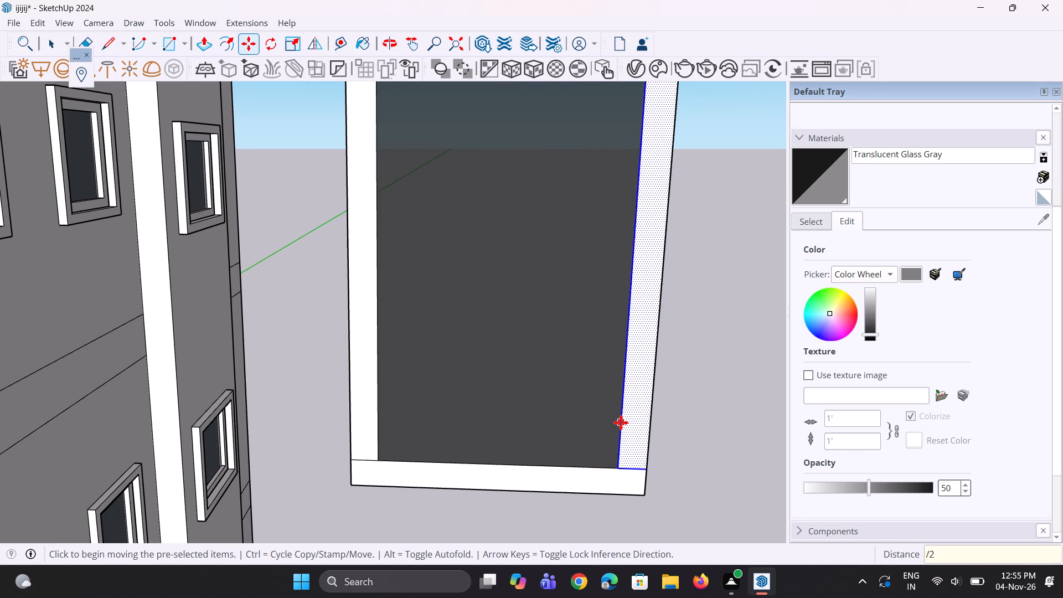
key(Return)
scroll(572, 431, down, 11)
scroll(528, 399, up, 4)
key(space)
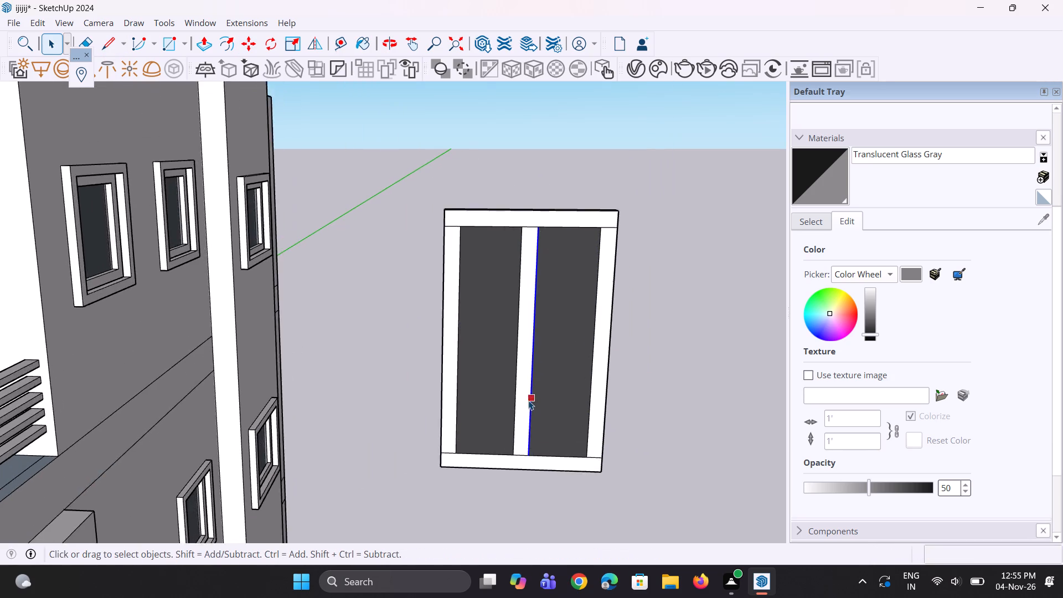
Narrow the central mullion by moving its right edge inward about 1 3/8".
scroll(528, 400, up, 3)
key(space)
click(531, 408)
scroll(515, 482, up, 10)
key(m)
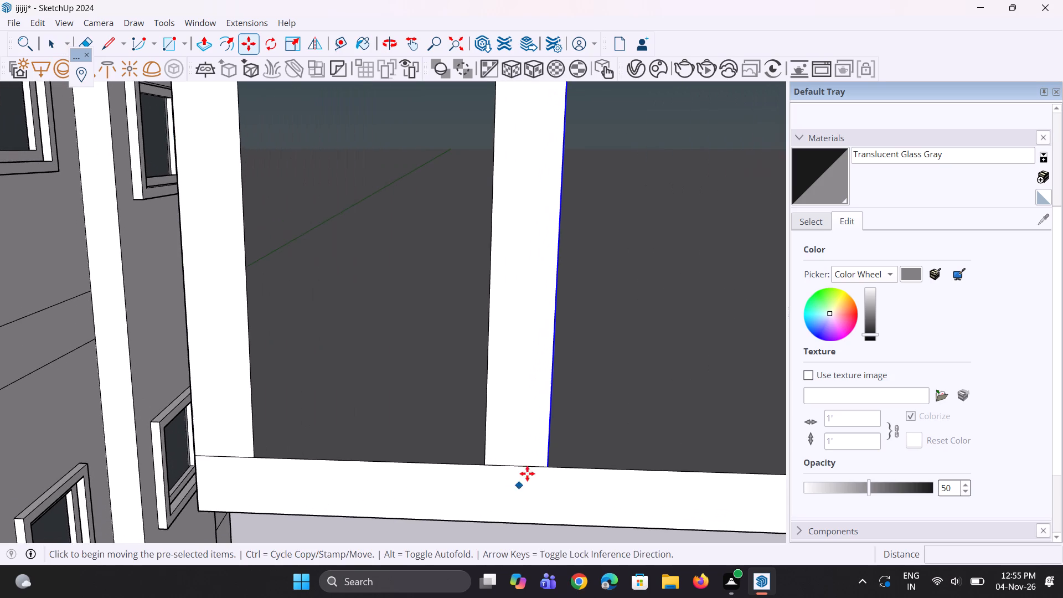
click(546, 465)
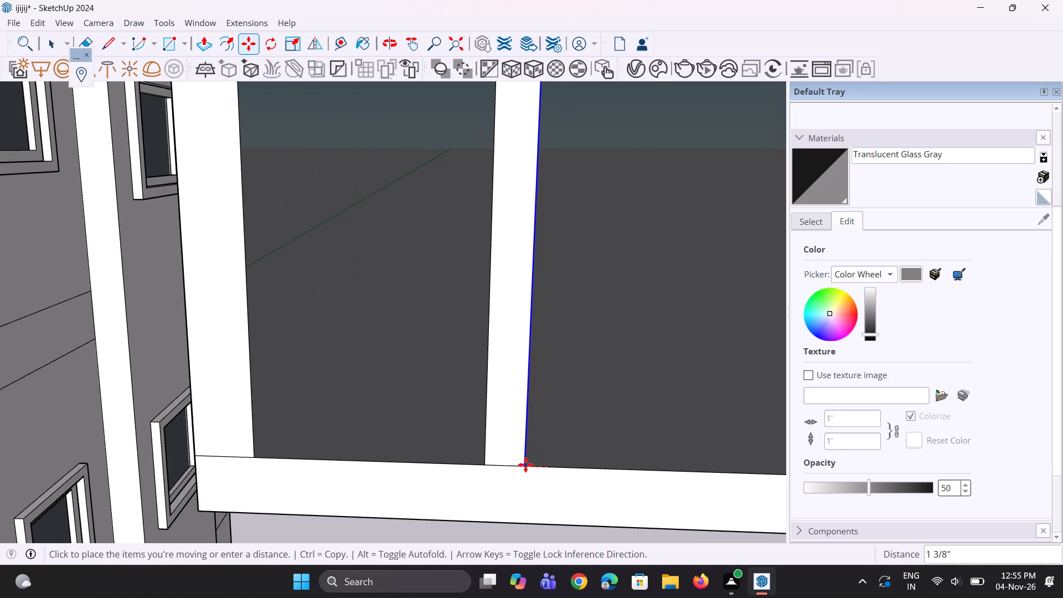
click(525, 464)
scroll(481, 450, down, 15)
key(space)
key(space)
key(space)
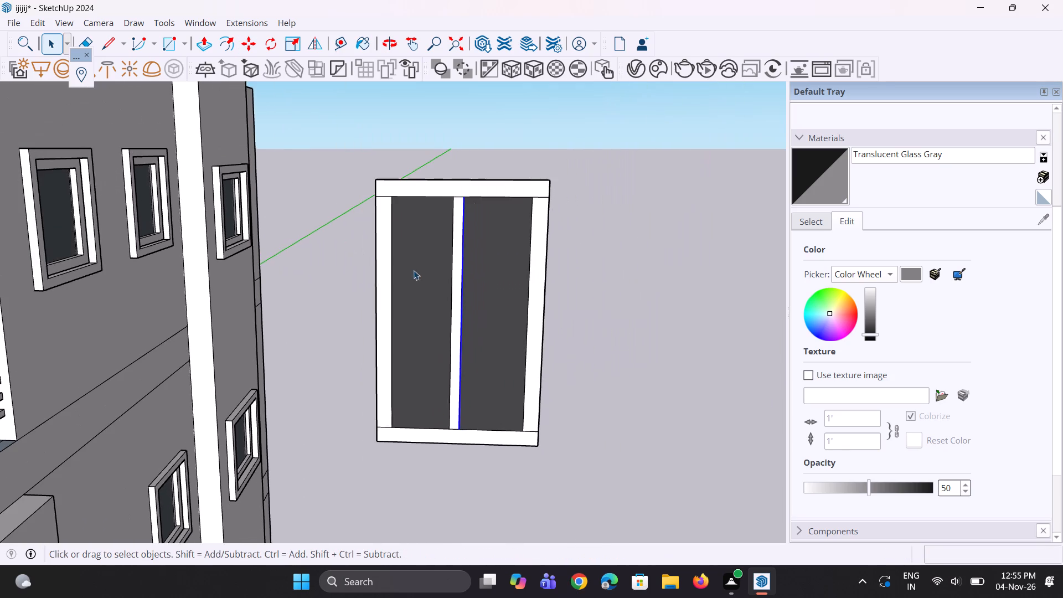
Copy the top frame strip down onto the bottom frame member and divide the spacing by 2 to add a horizontal crossbar.
scroll(396, 209, up, 3)
click(409, 184)
key(m)
scroll(409, 184, up, 3)
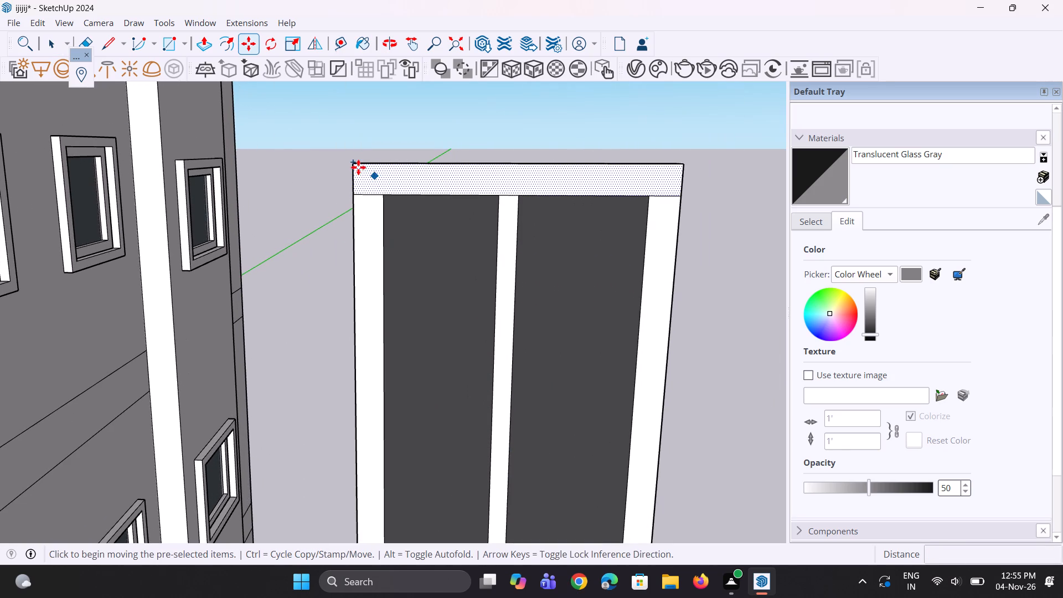
click(355, 167)
scroll(366, 249, down, 10)
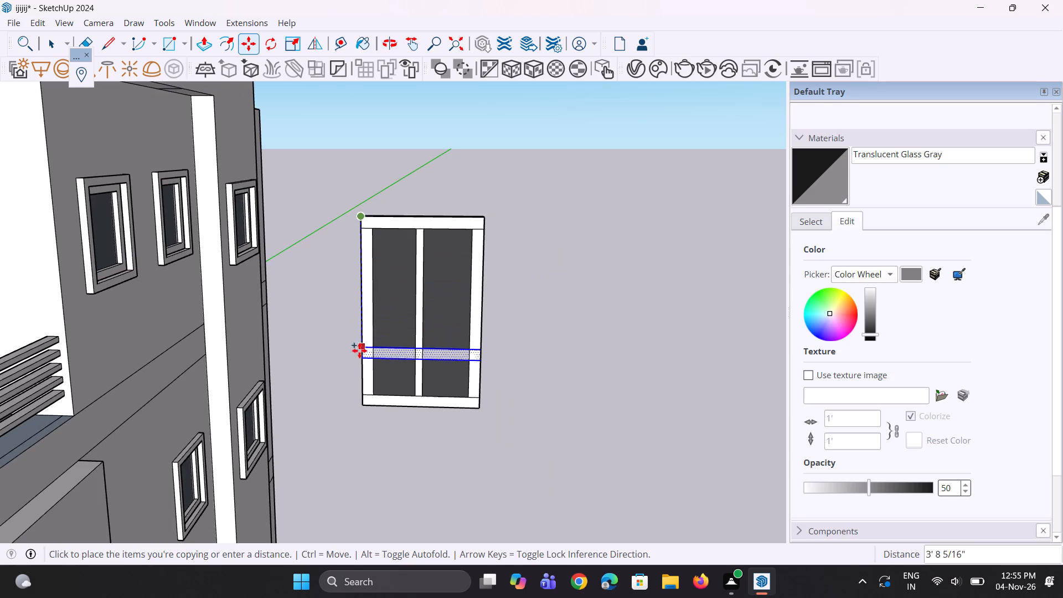
click(365, 396)
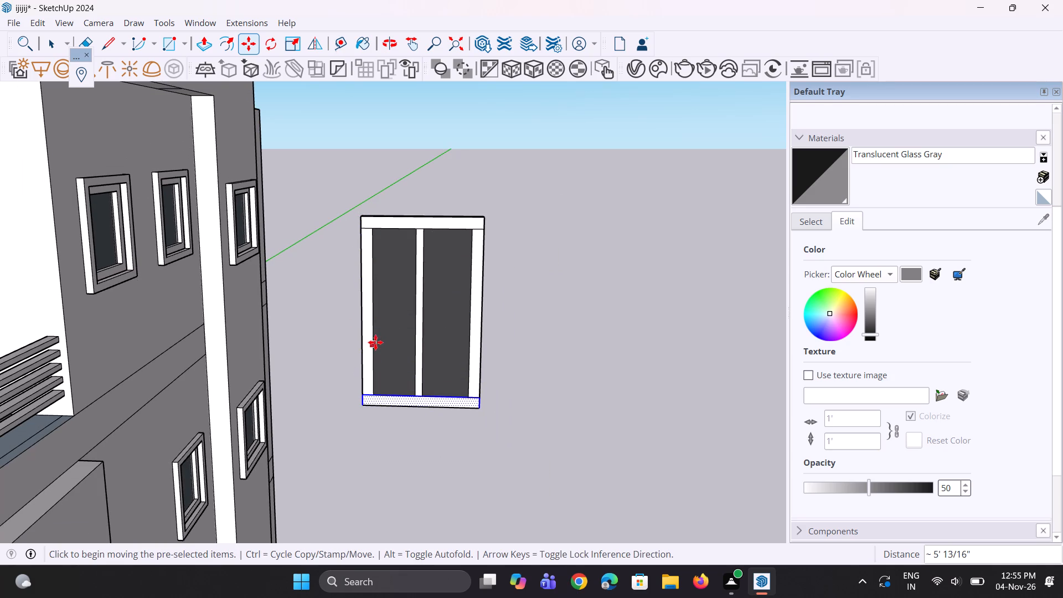
key(slash)
key(2)
key(Return)
scroll(376, 337, up, 10)
Narrow the horizontal crossbar by moving its lower edge segments up about 1 1/2".
key(space)
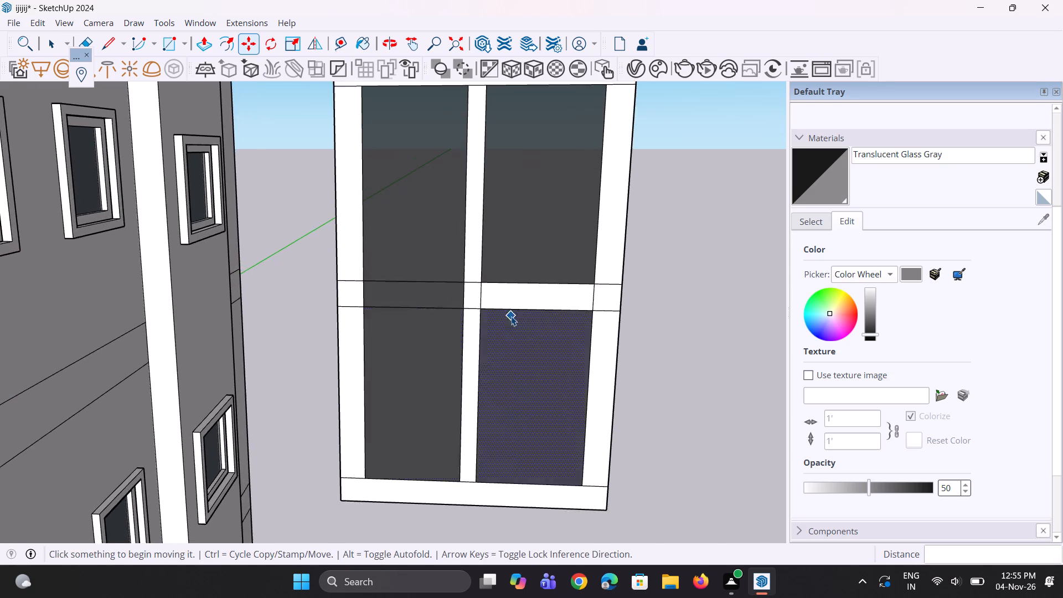
scroll(511, 316, up, 5)
key(space)
click(394, 304)
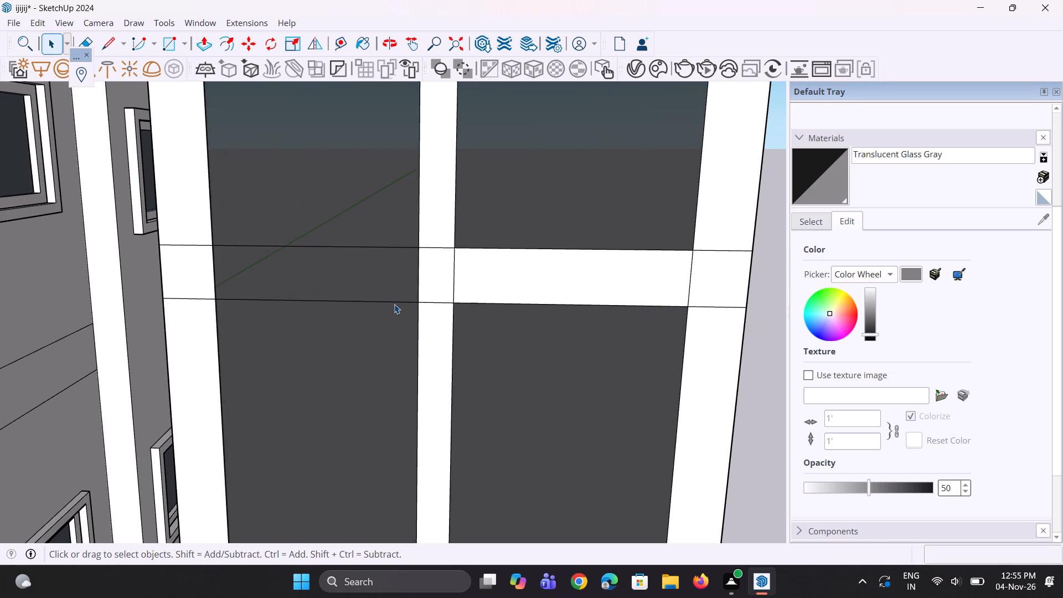
scroll(394, 302, up, 3)
click(394, 302)
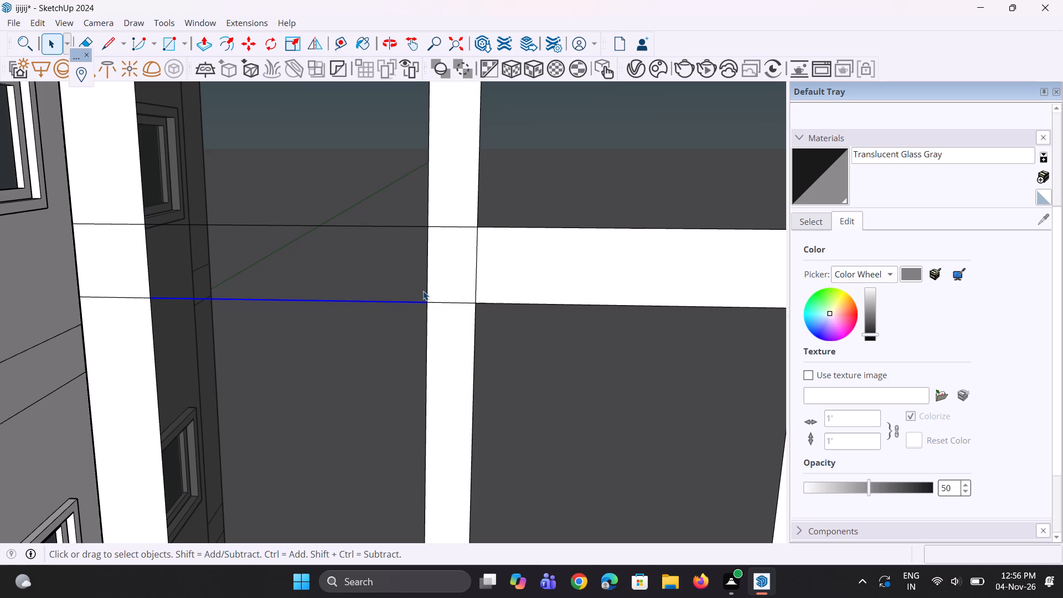
ctrl+click(499, 303)
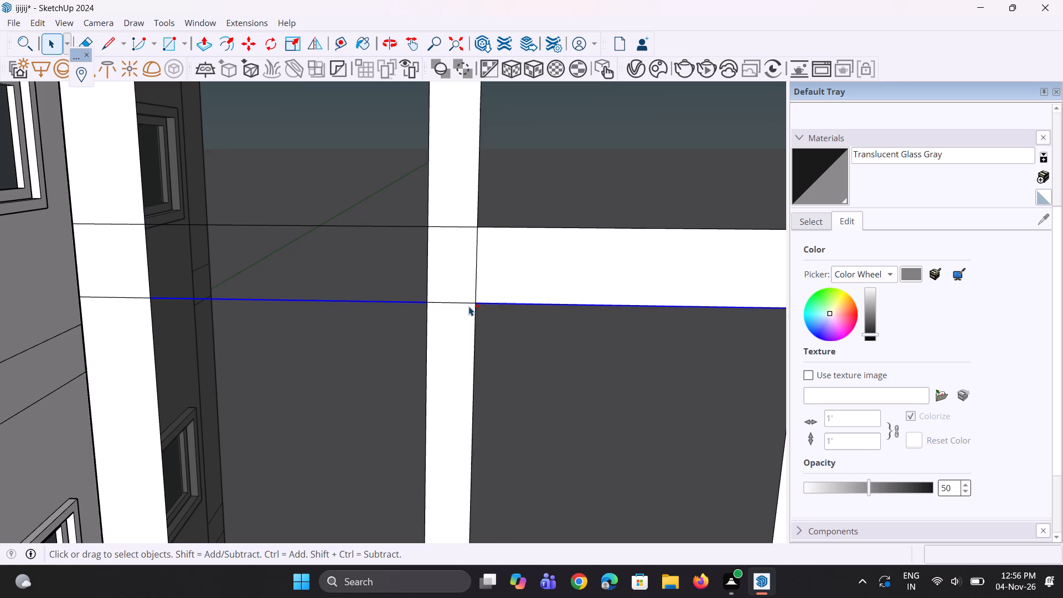
ctrl+click(465, 305)
key(m)
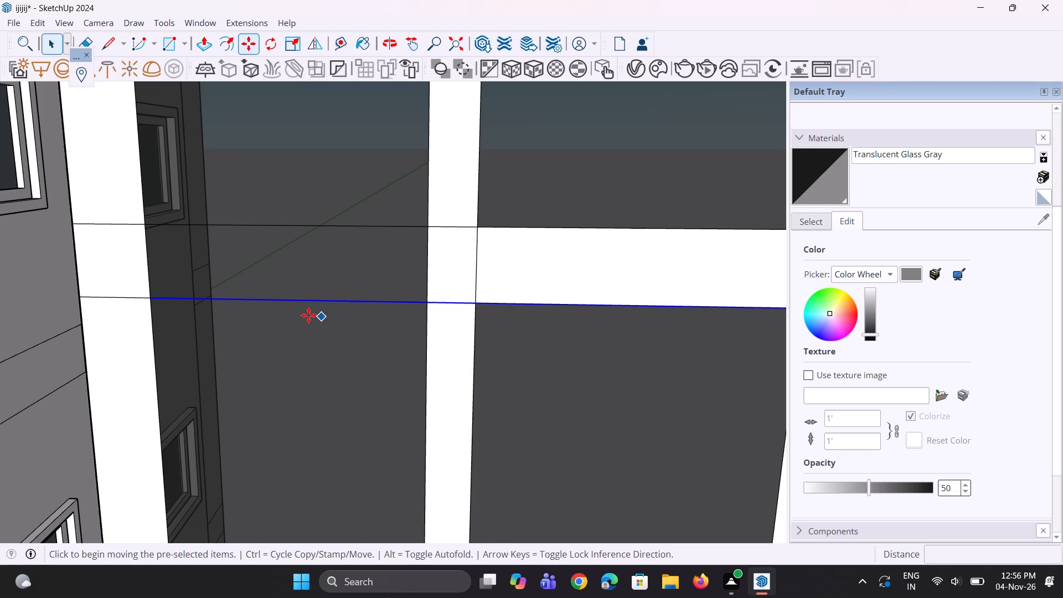
scroll(300, 312, up, 1)
click(138, 298)
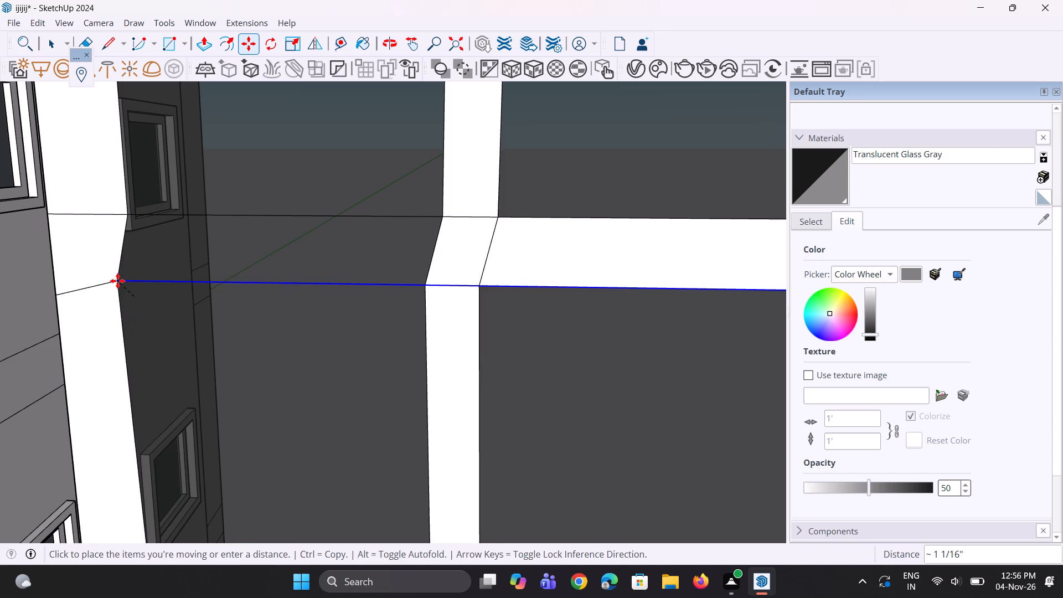
key(Escape)
scroll(386, 277, up, 1)
scroll(386, 277, down, 6)
scroll(570, 222, up, 3)
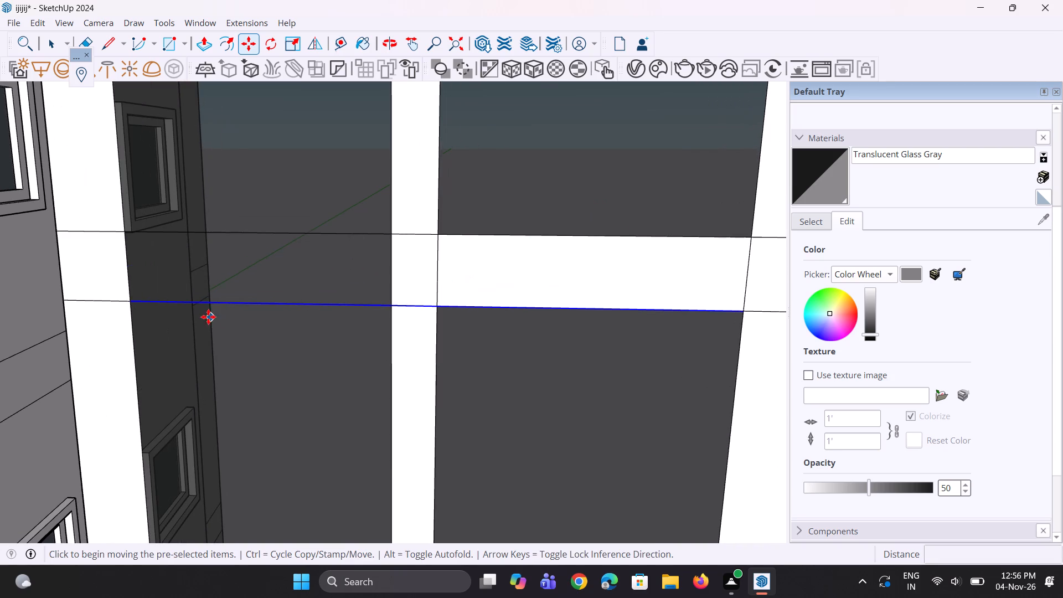
scroll(173, 311, up, 2)
click(125, 303)
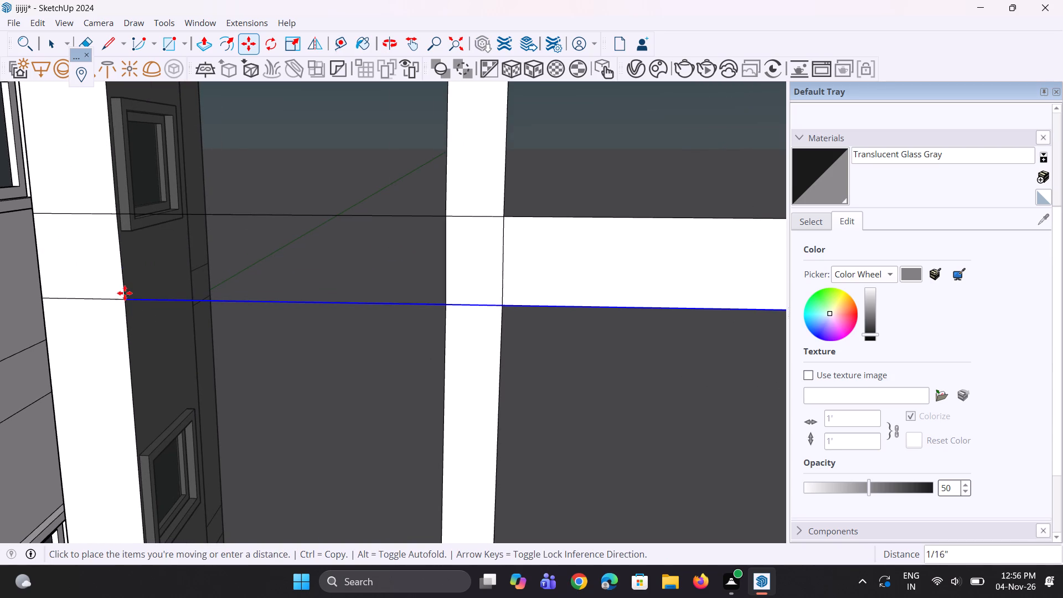
click(123, 262)
Erase the leftover crossbar lines that cross the left and right frame members.
key(e)
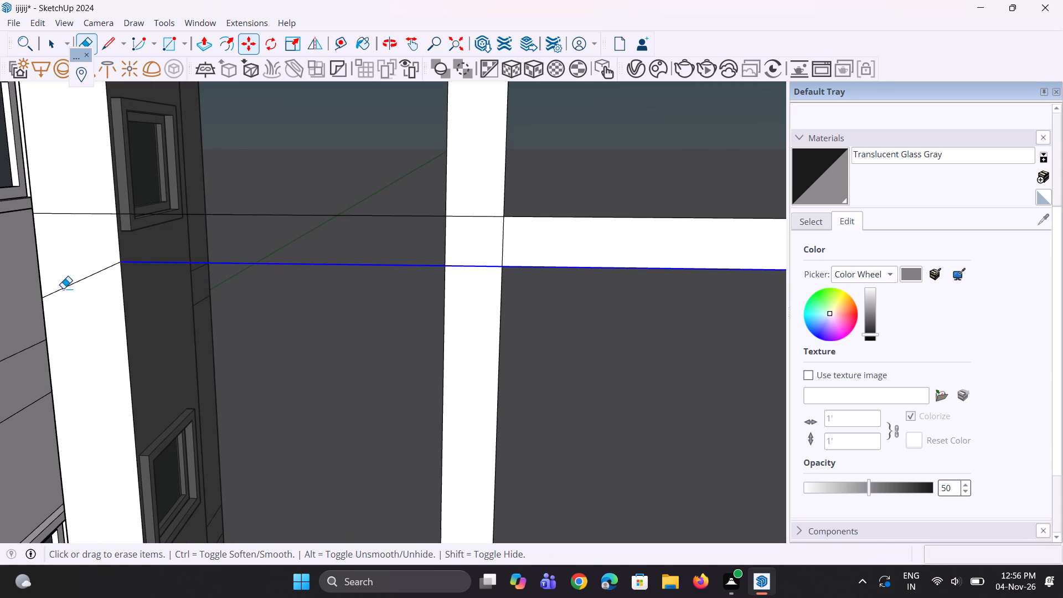
drag(71, 279, 74, 286)
click(85, 215)
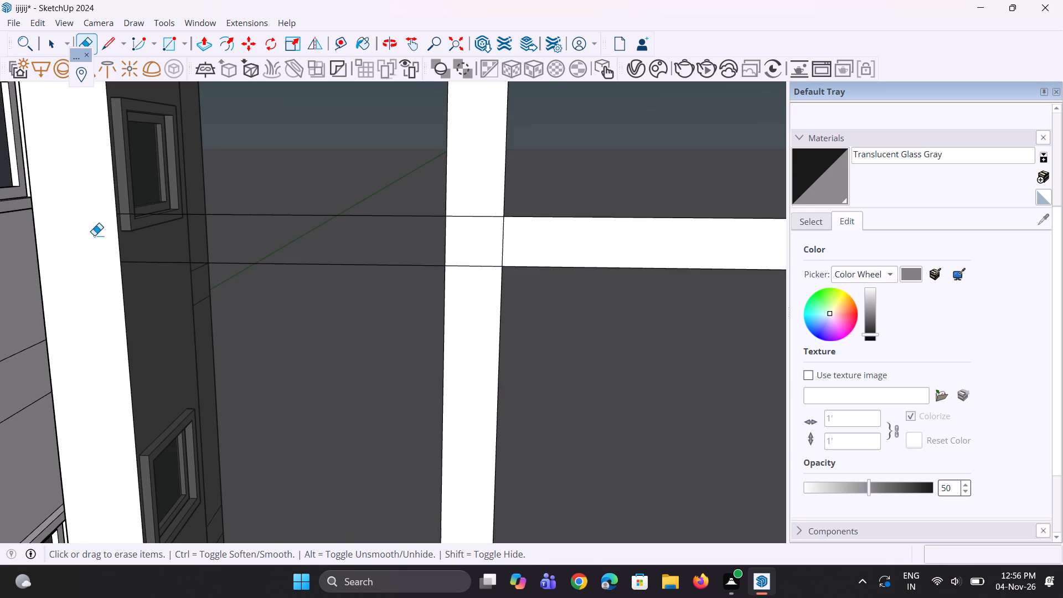
scroll(106, 255, down, 8)
scroll(505, 286, up, 3)
drag(520, 259, 527, 288)
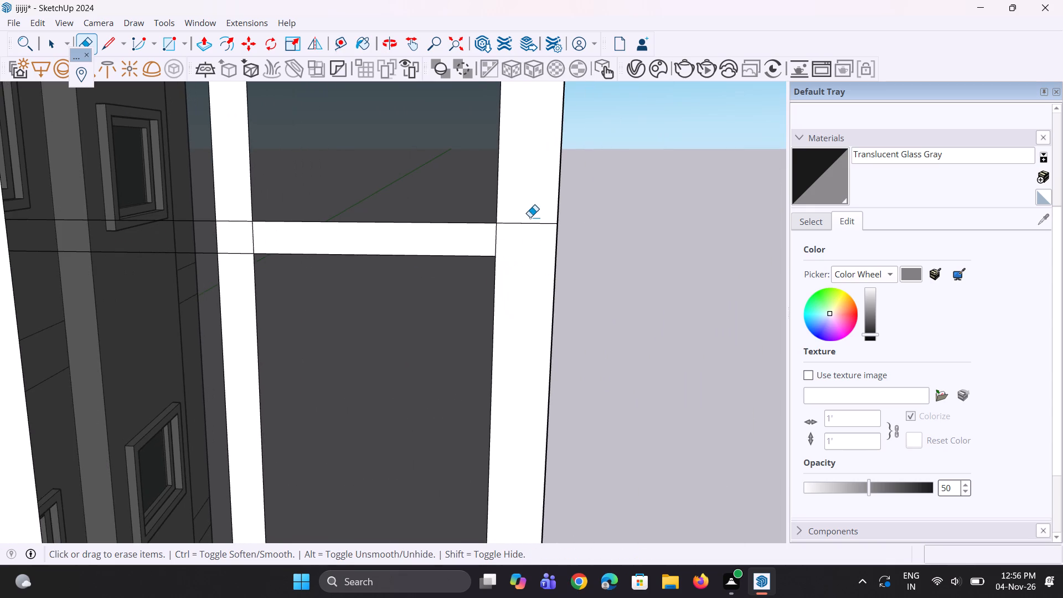
drag(530, 217, 536, 250)
Paint the crossbar and the central mullion with Color M08 from the Colors collection.
click(809, 221)
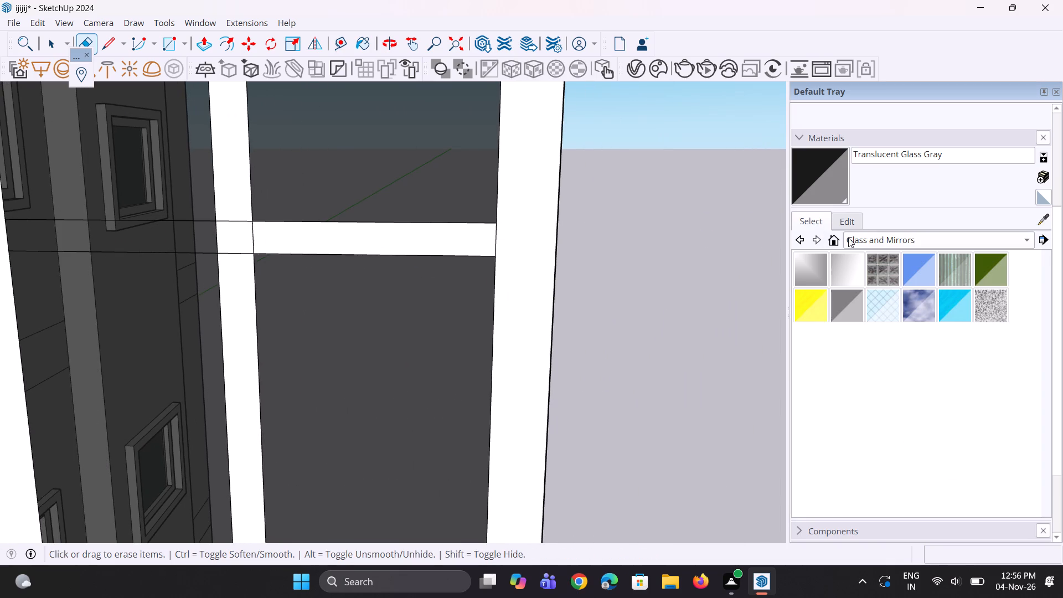
click(891, 235)
click(895, 216)
scroll(895, 305, down, 7)
scroll(883, 333, down, 19)
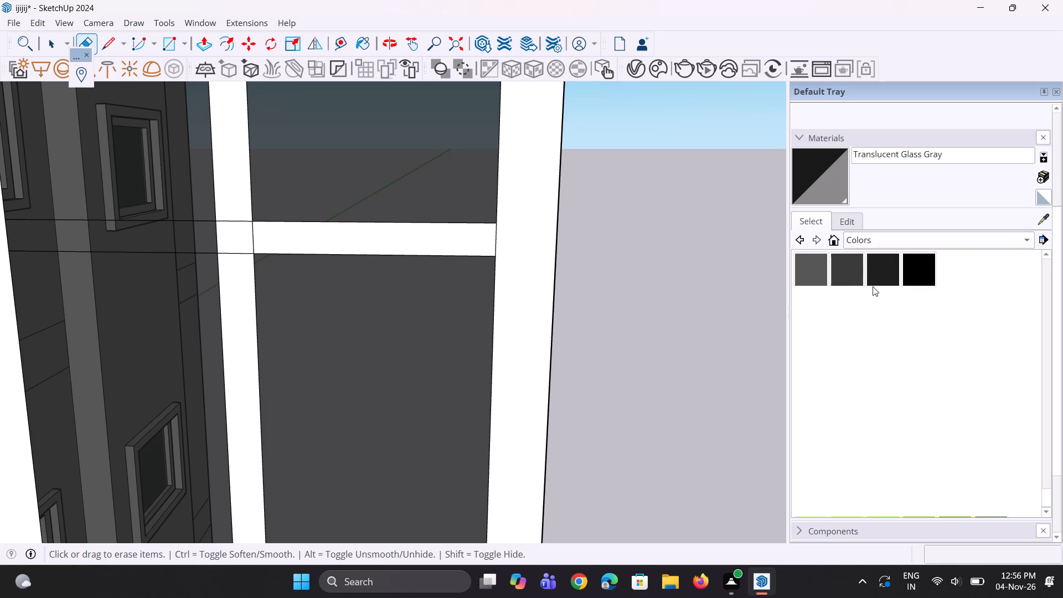
click(873, 275)
scroll(282, 411, down, 4)
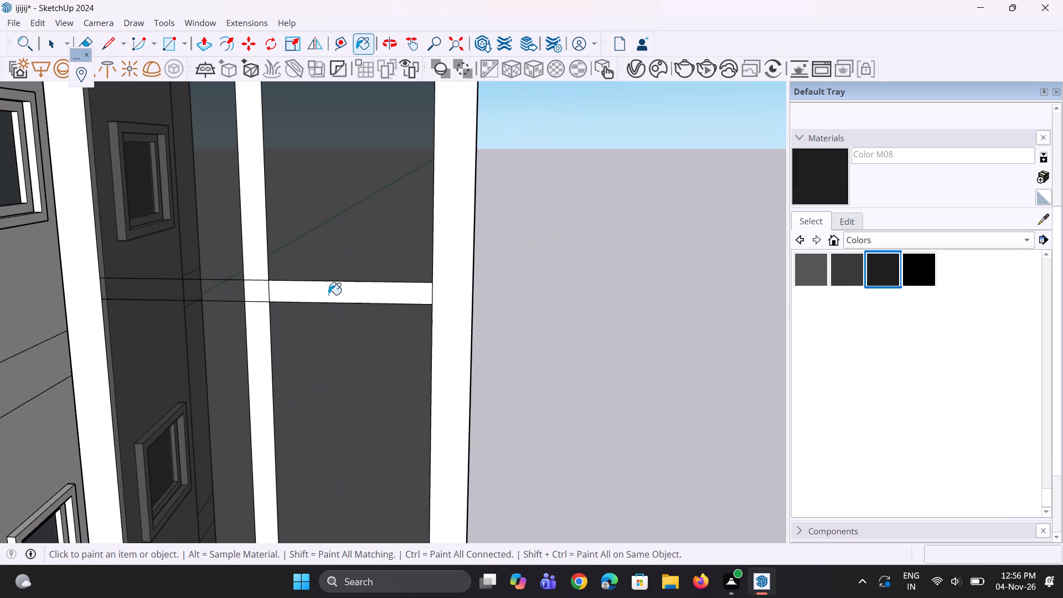
click(328, 294)
click(239, 295)
click(251, 291)
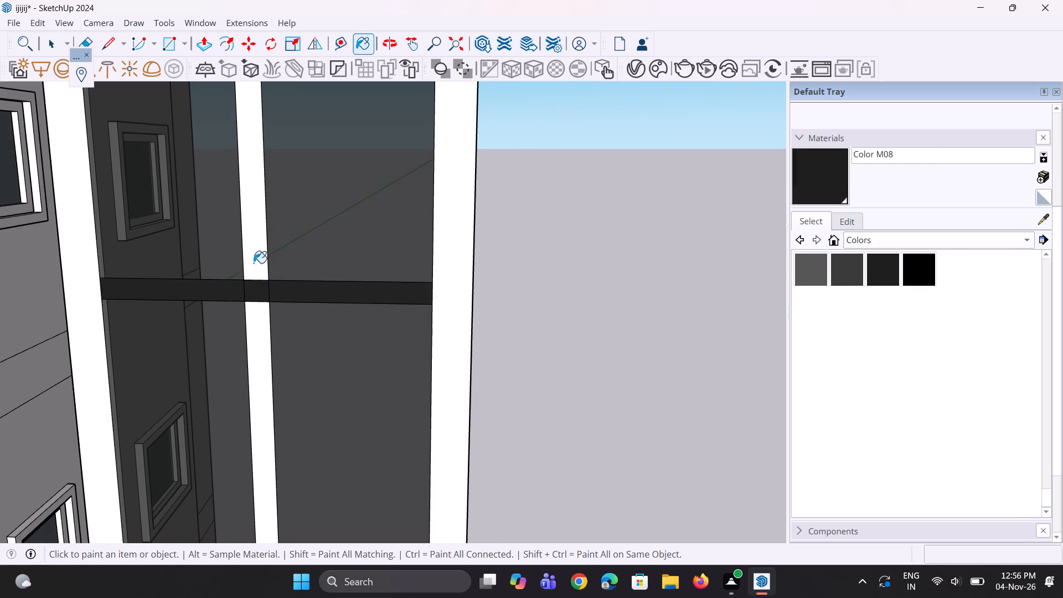
click(254, 262)
click(254, 308)
Erase the seam lines where the central mullion and the crossbar intersect.
scroll(253, 318, up, 5)
key(e)
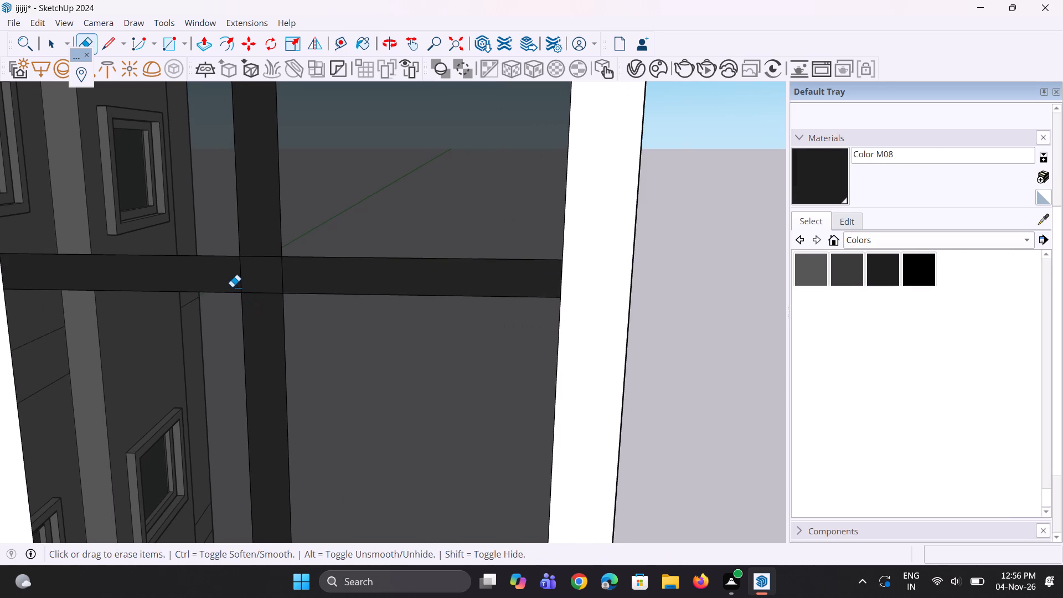
drag(232, 286, 242, 284)
drag(252, 250, 265, 271)
drag(274, 272, 309, 274)
drag(268, 280, 267, 313)
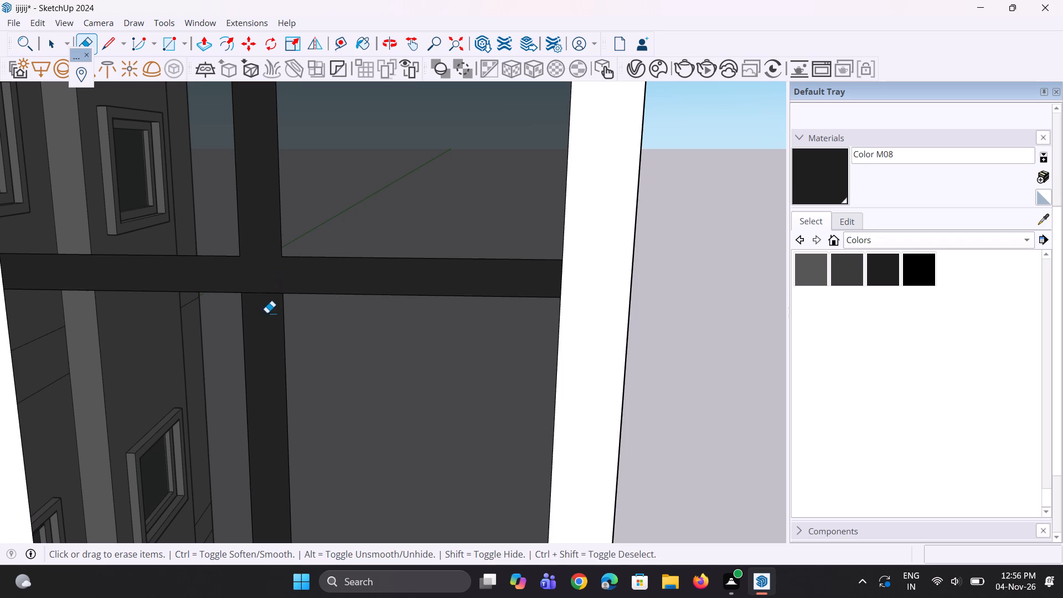
drag(267, 313, 266, 316)
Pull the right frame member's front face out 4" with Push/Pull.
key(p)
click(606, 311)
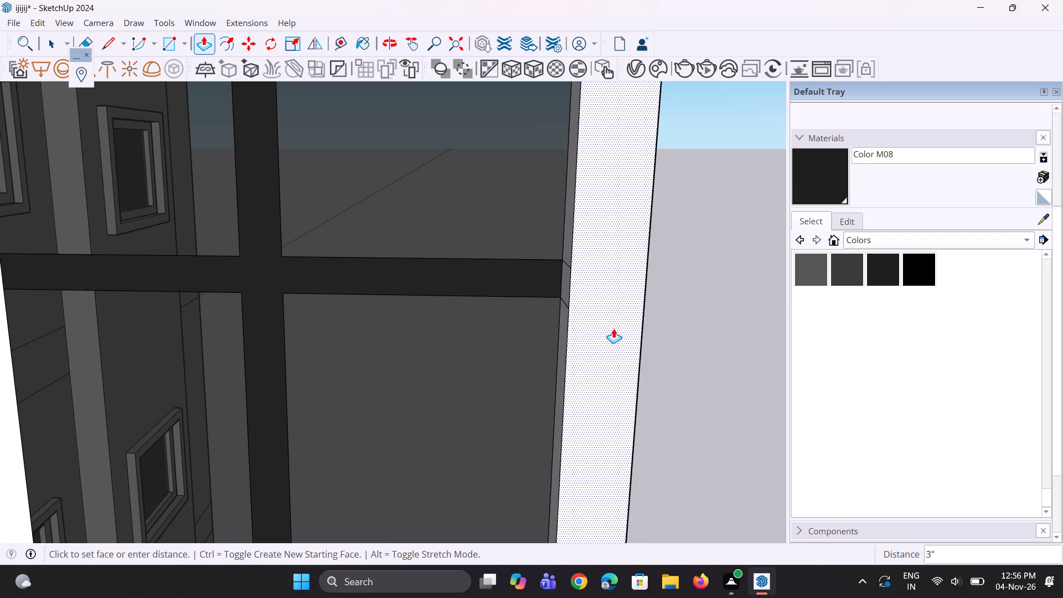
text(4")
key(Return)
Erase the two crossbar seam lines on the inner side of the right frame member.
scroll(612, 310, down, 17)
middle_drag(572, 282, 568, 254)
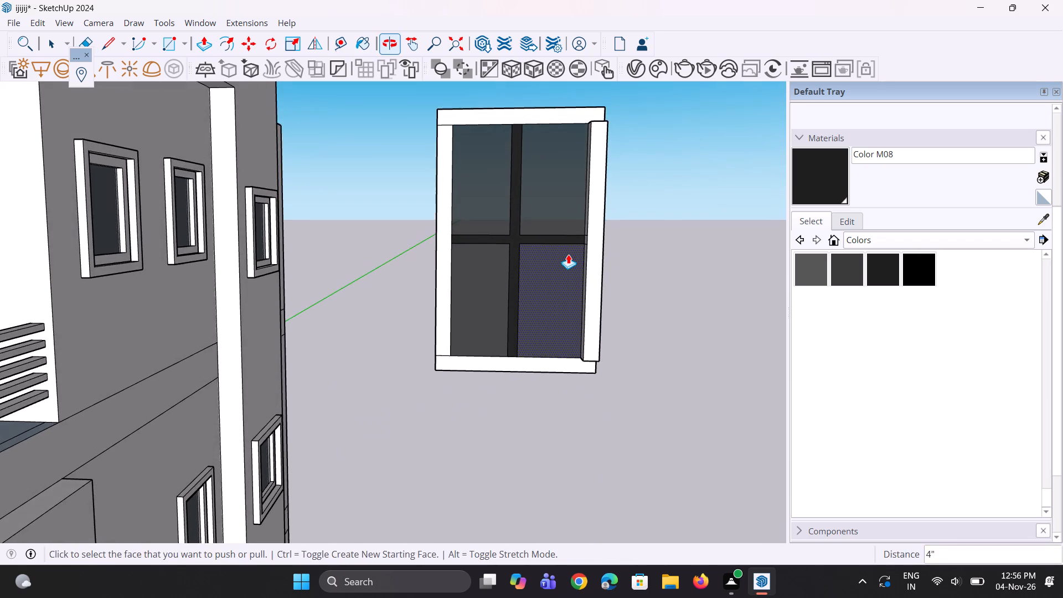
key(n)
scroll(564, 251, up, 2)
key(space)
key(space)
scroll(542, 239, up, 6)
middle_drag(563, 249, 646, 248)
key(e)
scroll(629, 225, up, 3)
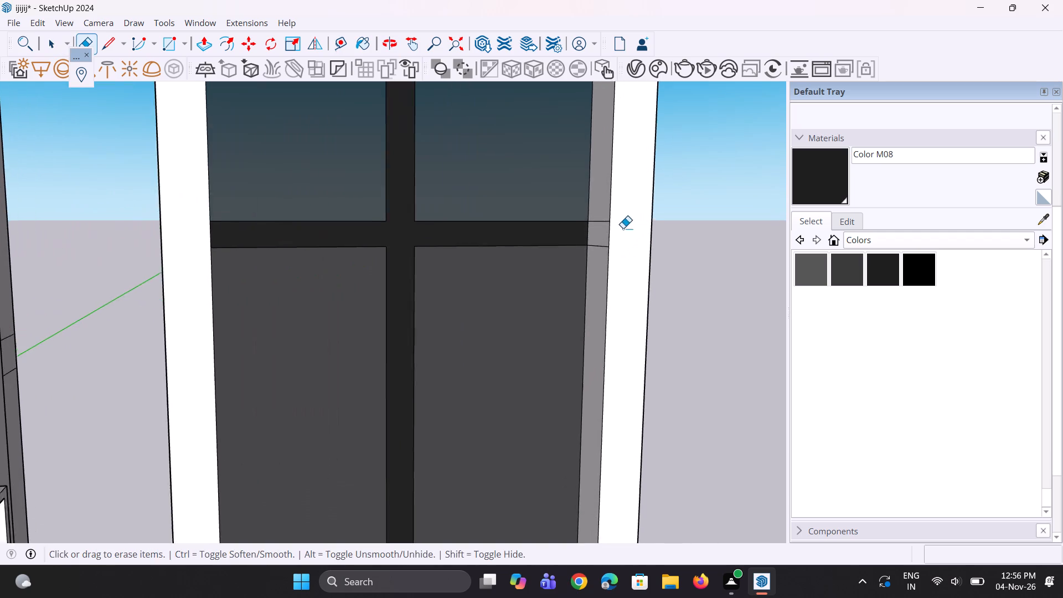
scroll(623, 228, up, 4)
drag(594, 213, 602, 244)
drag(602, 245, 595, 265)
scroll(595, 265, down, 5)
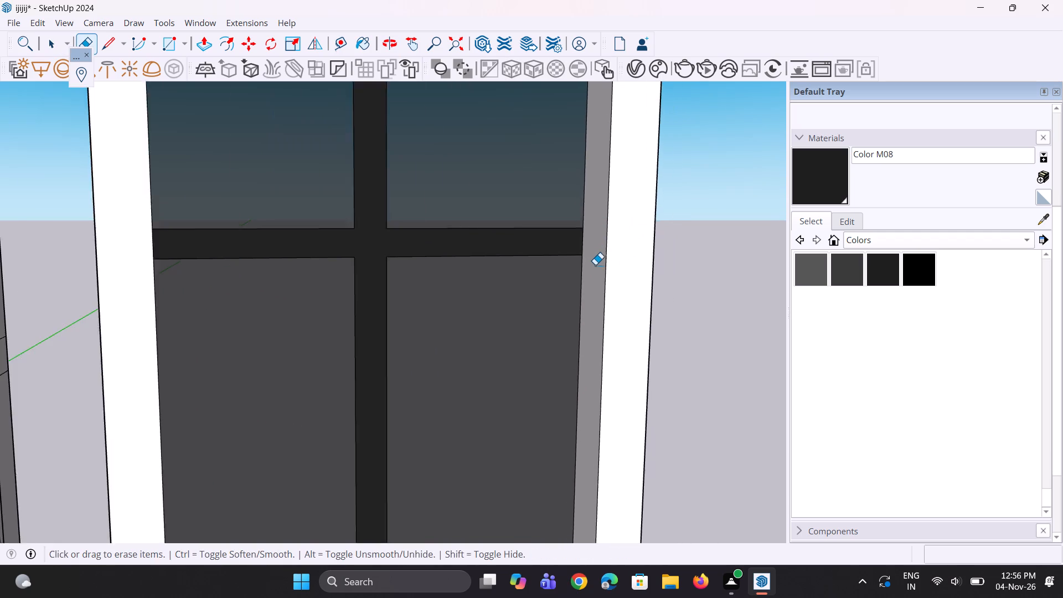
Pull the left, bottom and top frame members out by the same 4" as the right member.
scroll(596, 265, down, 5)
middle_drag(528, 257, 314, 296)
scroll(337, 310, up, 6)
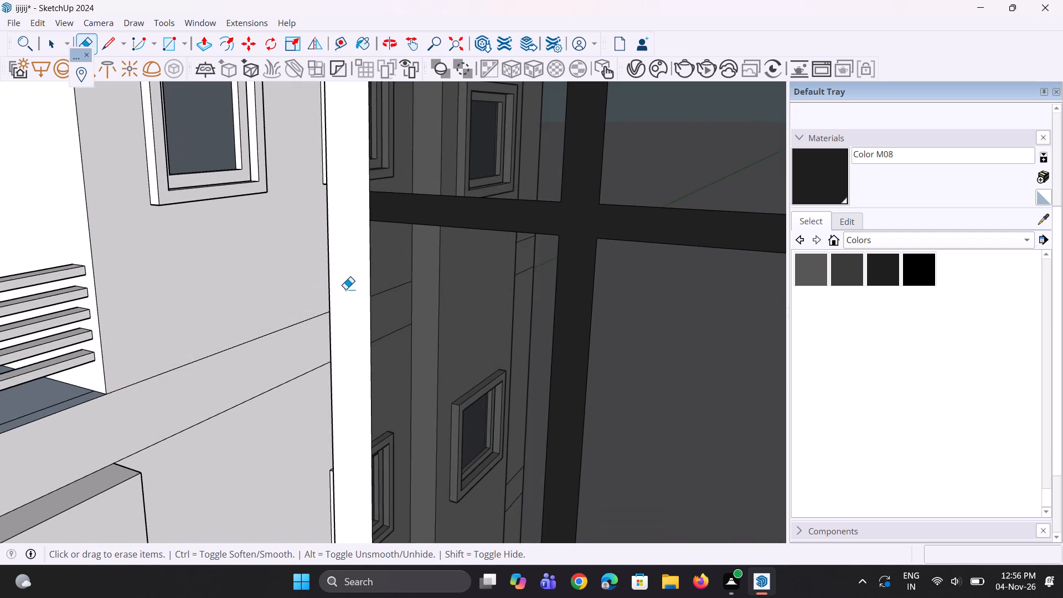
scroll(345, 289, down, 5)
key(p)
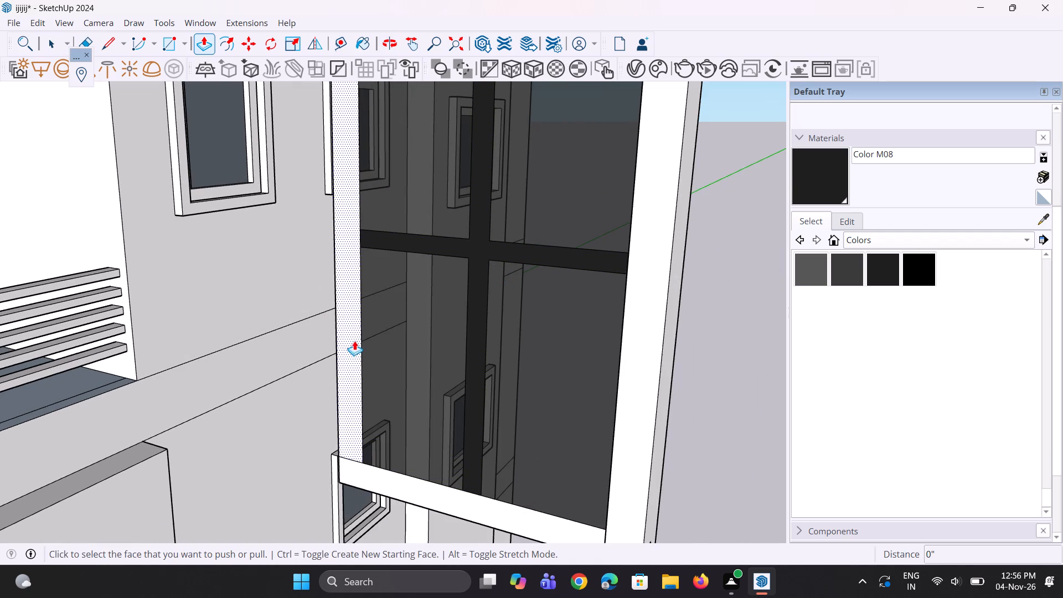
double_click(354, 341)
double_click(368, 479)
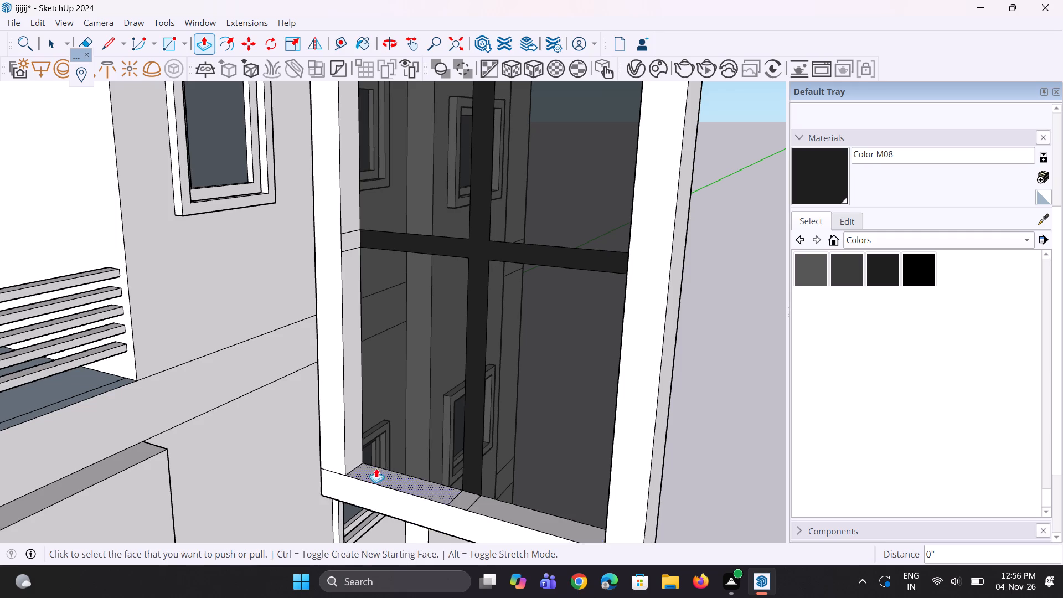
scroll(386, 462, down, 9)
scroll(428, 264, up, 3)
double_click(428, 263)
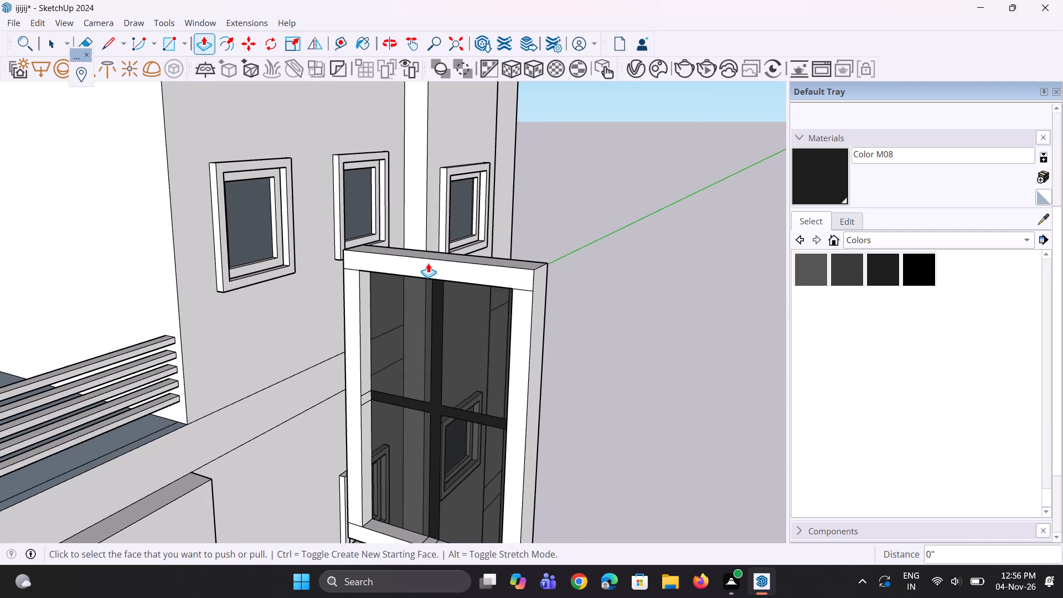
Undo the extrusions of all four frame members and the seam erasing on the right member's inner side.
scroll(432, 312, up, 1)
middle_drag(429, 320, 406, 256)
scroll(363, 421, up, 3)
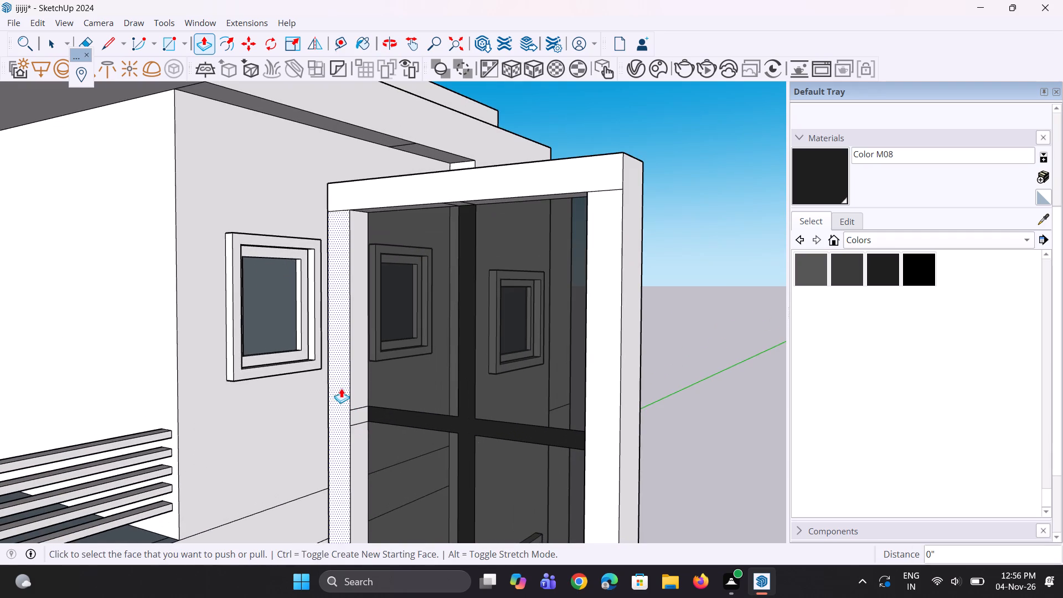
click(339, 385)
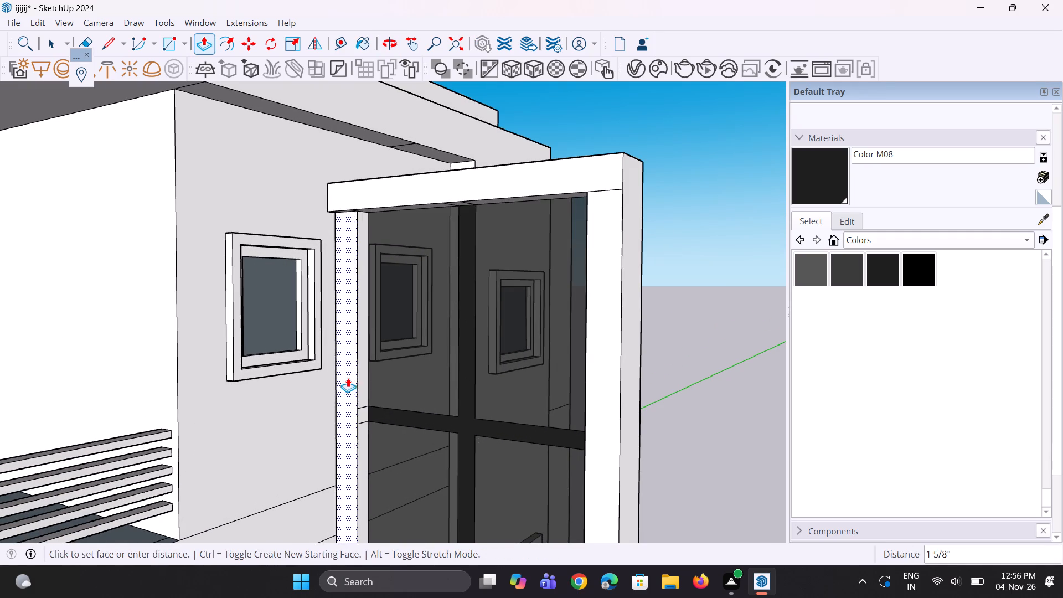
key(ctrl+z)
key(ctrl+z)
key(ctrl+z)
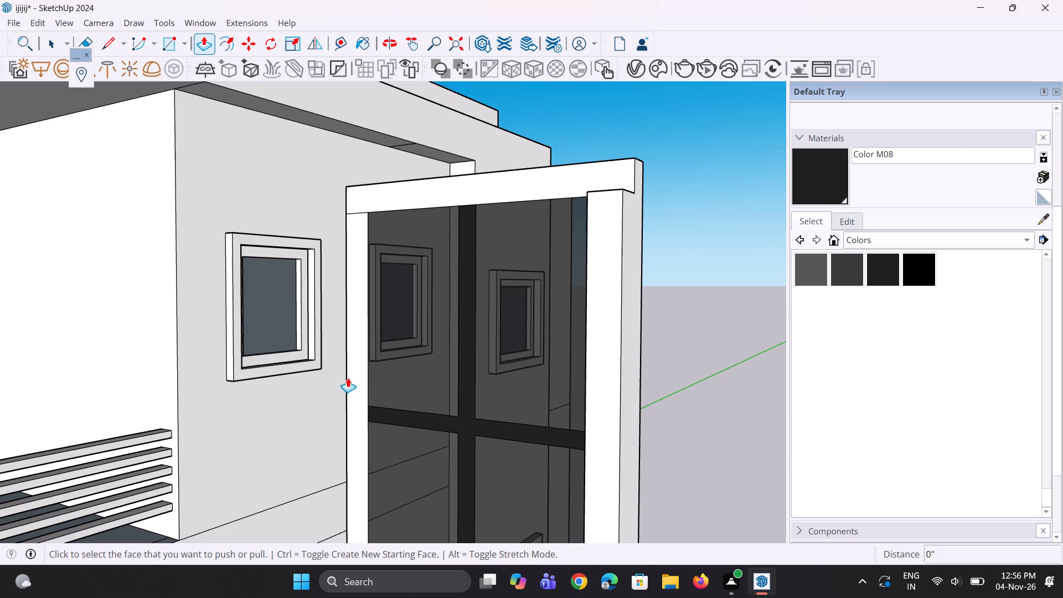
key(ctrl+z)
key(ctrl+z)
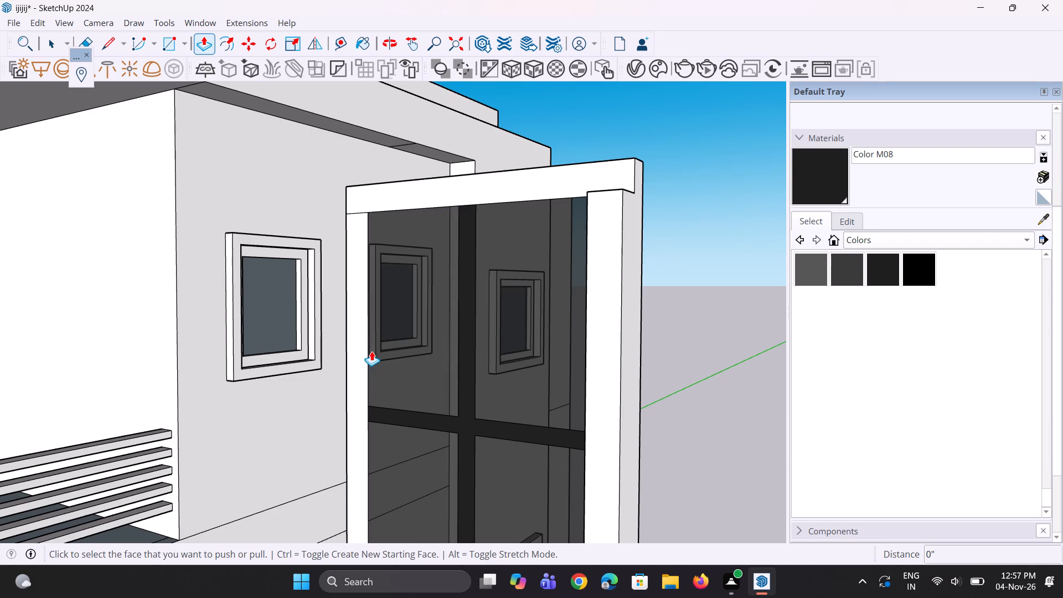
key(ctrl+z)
Extrude the right, top, left and bottom frame members of the loose window outward by 3" each.
click(614, 381)
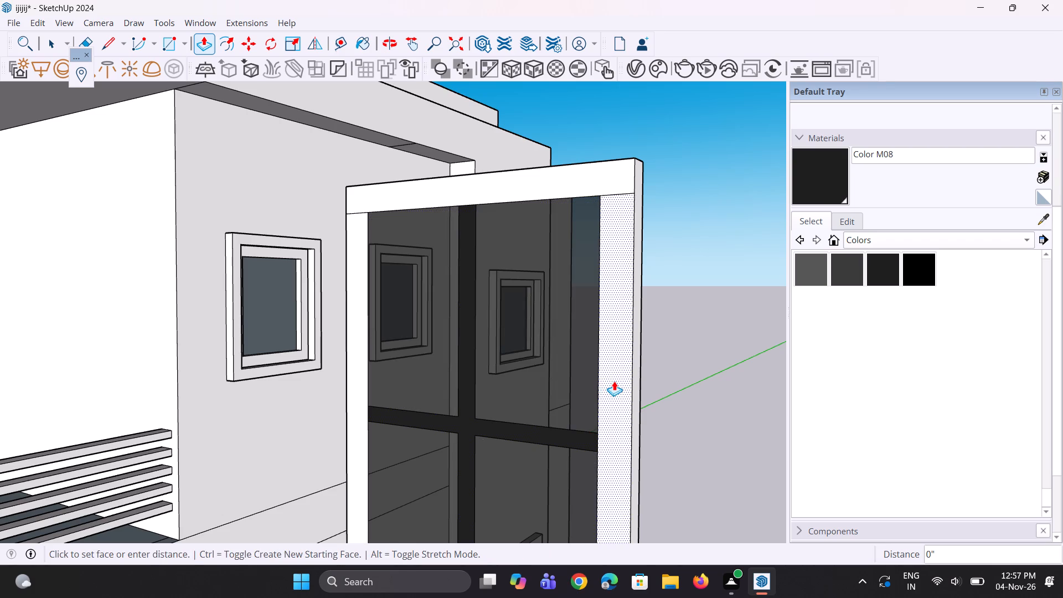
key(3)
key(shift+quotedbl)
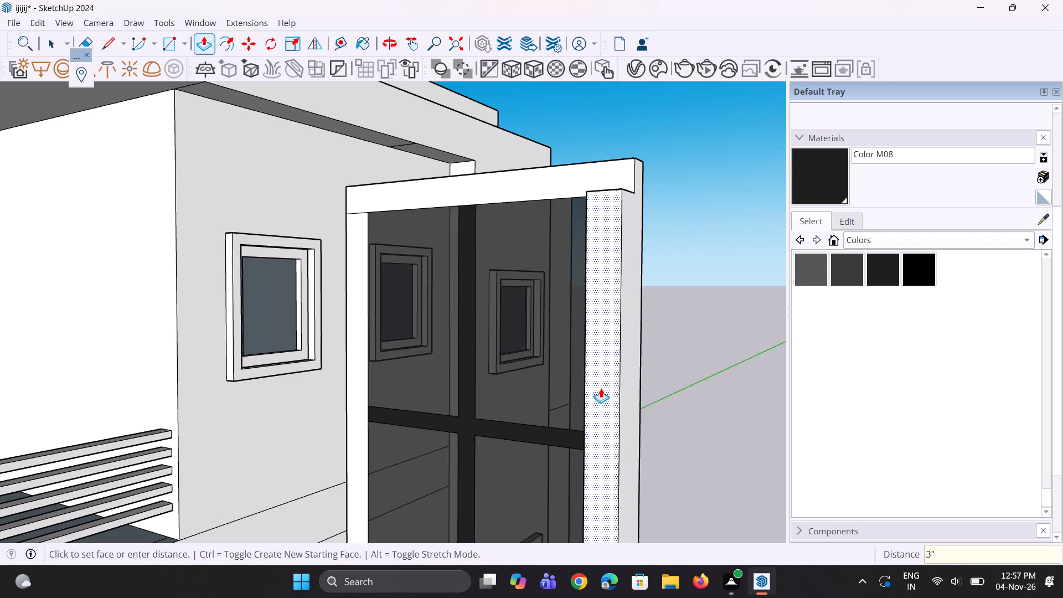
key(Return)
double_click(597, 173)
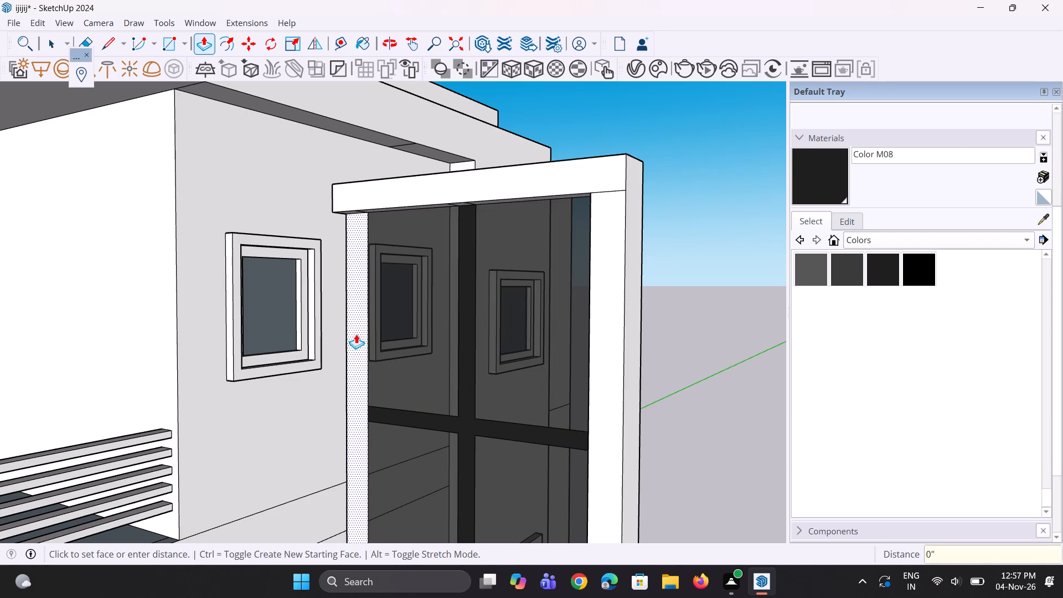
double_click(356, 334)
scroll(478, 167, down, 5)
scroll(463, 389, up, 3)
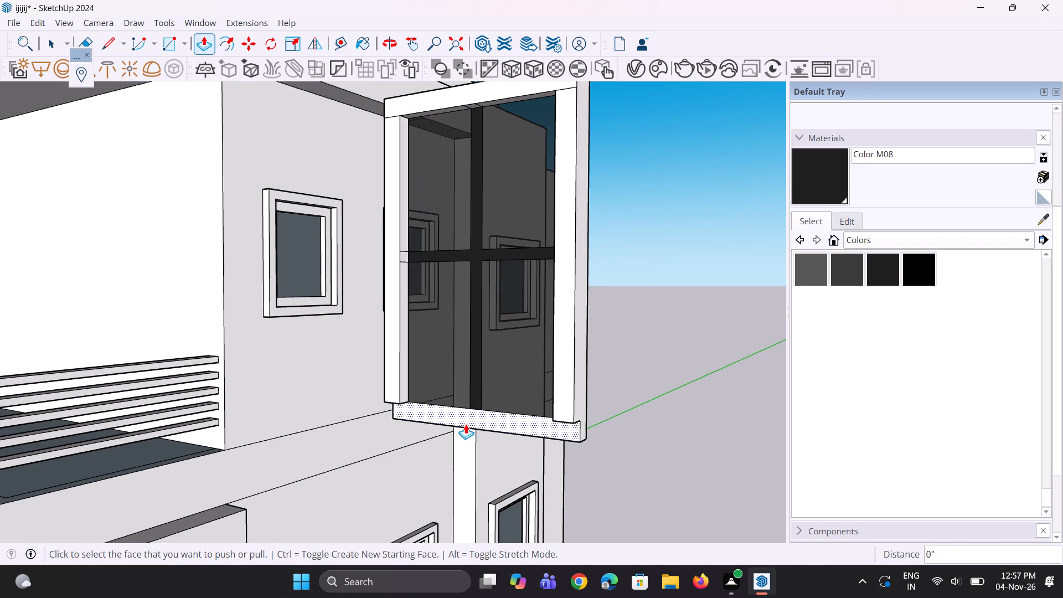
double_click(466, 424)
Erase the crossbar seam lines on the inner sides of both vertical frame members.
middle_drag(580, 367, 962, 375)
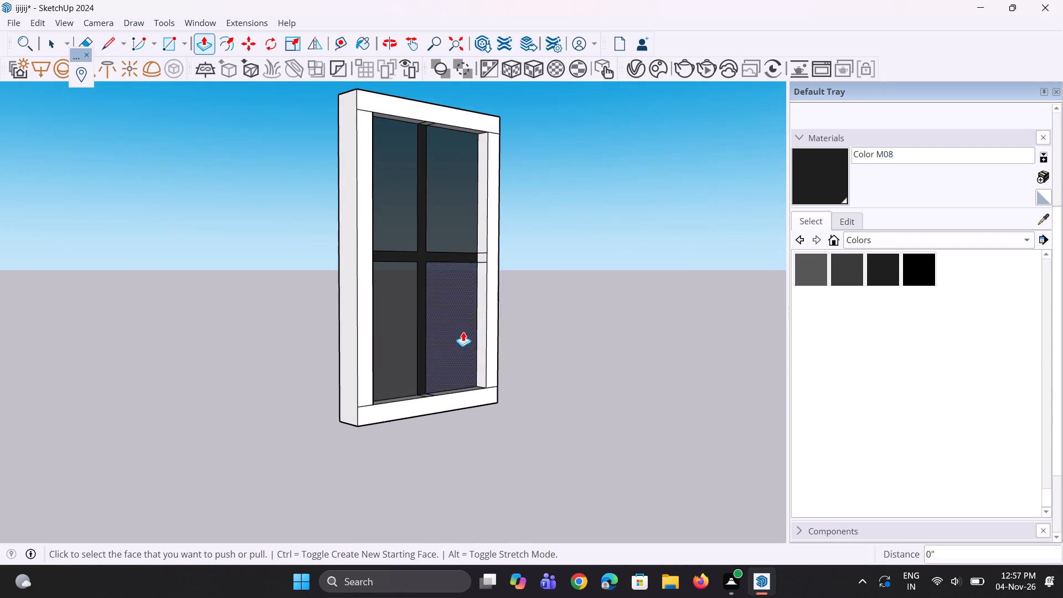
key(e)
scroll(462, 318, up, 3)
scroll(491, 236, up, 9)
drag(491, 217, 492, 233)
drag(492, 236, 494, 275)
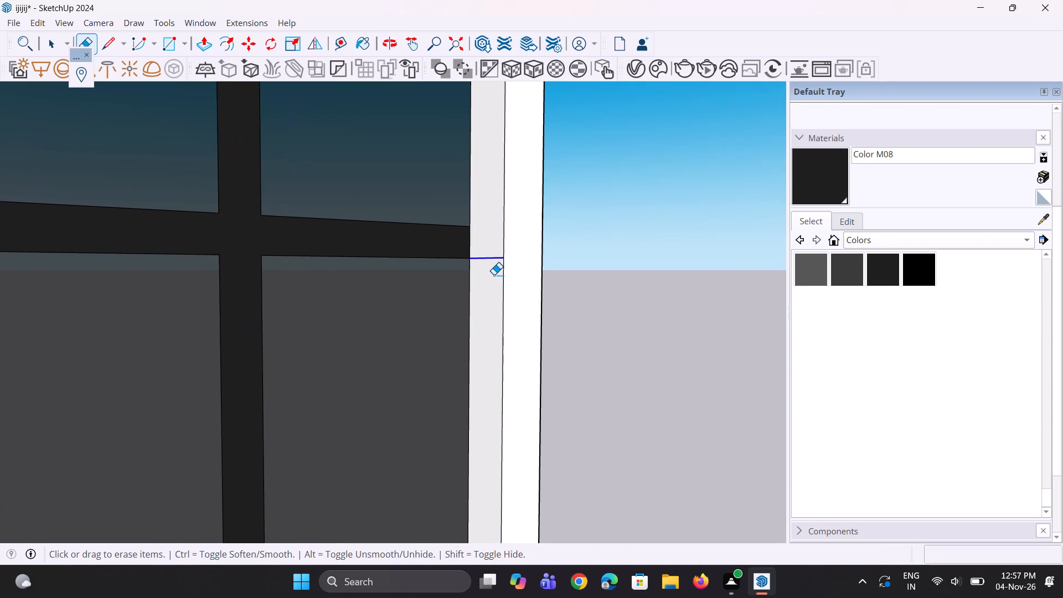
middle_drag(448, 295, 153, 349)
scroll(288, 329, down, 6)
scroll(221, 310, up, 1)
middle_drag(218, 309, 188, 305)
scroll(217, 309, down, 1)
scroll(136, 271, up, 8)
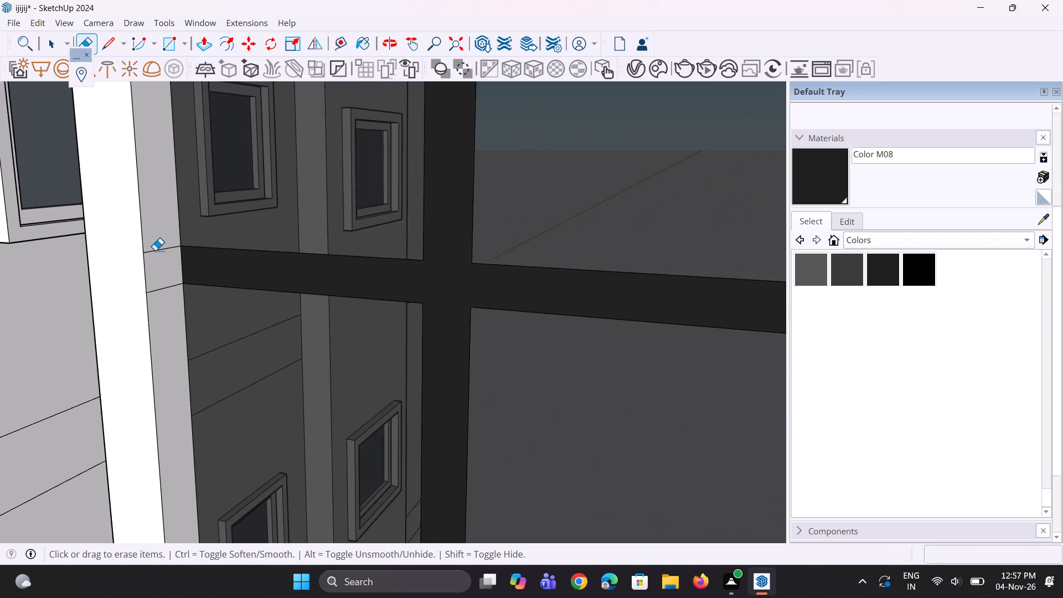
scroll(155, 250, up, 1)
drag(156, 250, 161, 270)
drag(161, 274, 163, 300)
Erase the vertical mullion's seam lines on the inner sides of the bottom and top frame members.
scroll(259, 399, down, 5)
scroll(322, 403, down, 11)
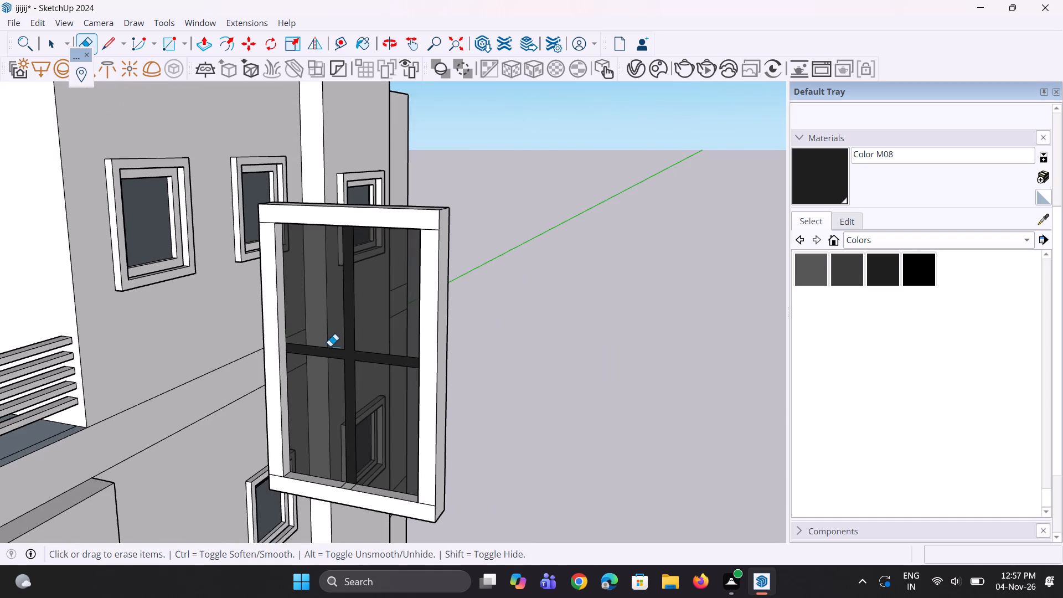
middle_drag(327, 358, 327, 417)
scroll(347, 452, up, 15)
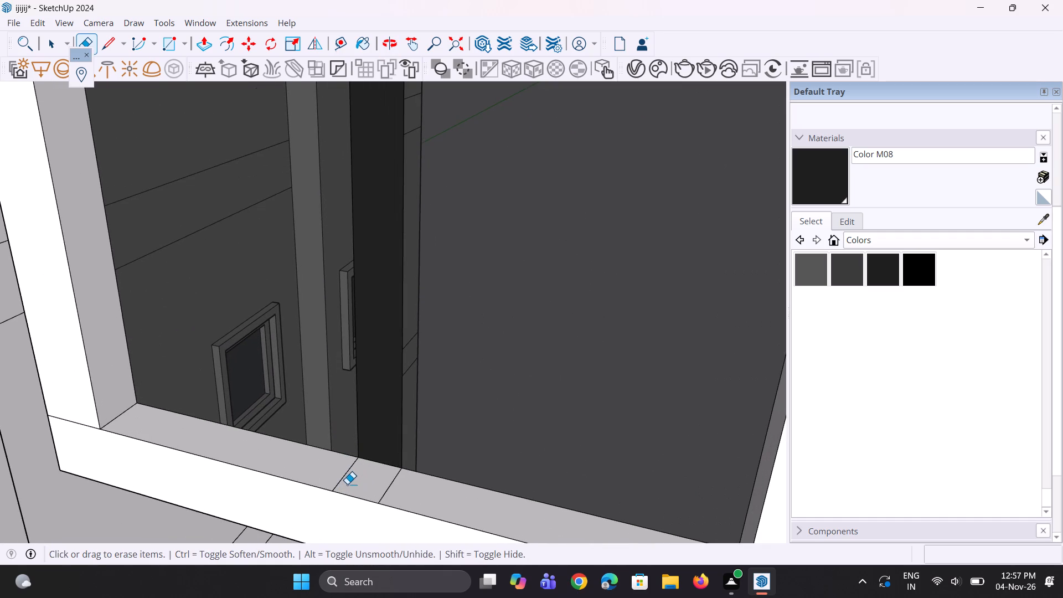
drag(347, 484, 331, 484)
drag(414, 499, 383, 491)
scroll(395, 488, down, 10)
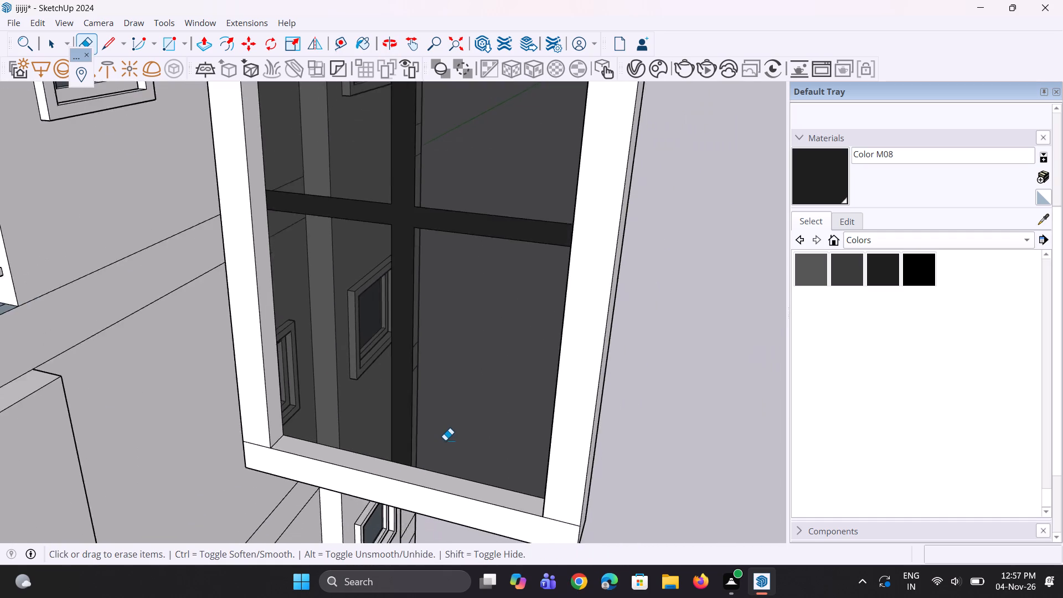
scroll(445, 440, down, 7)
middle_drag(431, 265, 515, 17)
scroll(515, 17, down, 1)
scroll(471, 219, up, 4)
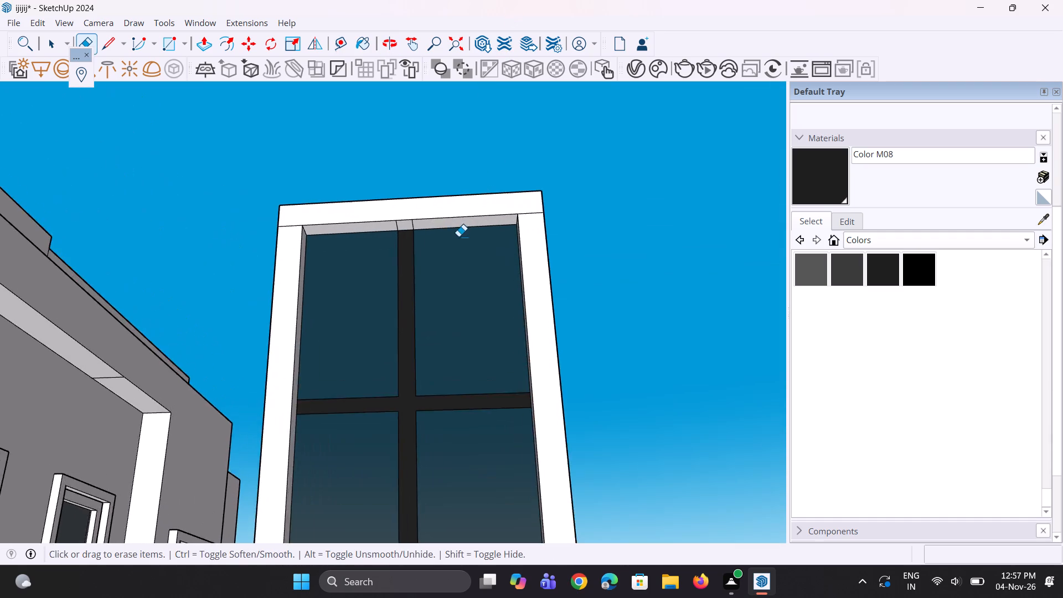
scroll(458, 236, up, 14)
drag(398, 235, 450, 236)
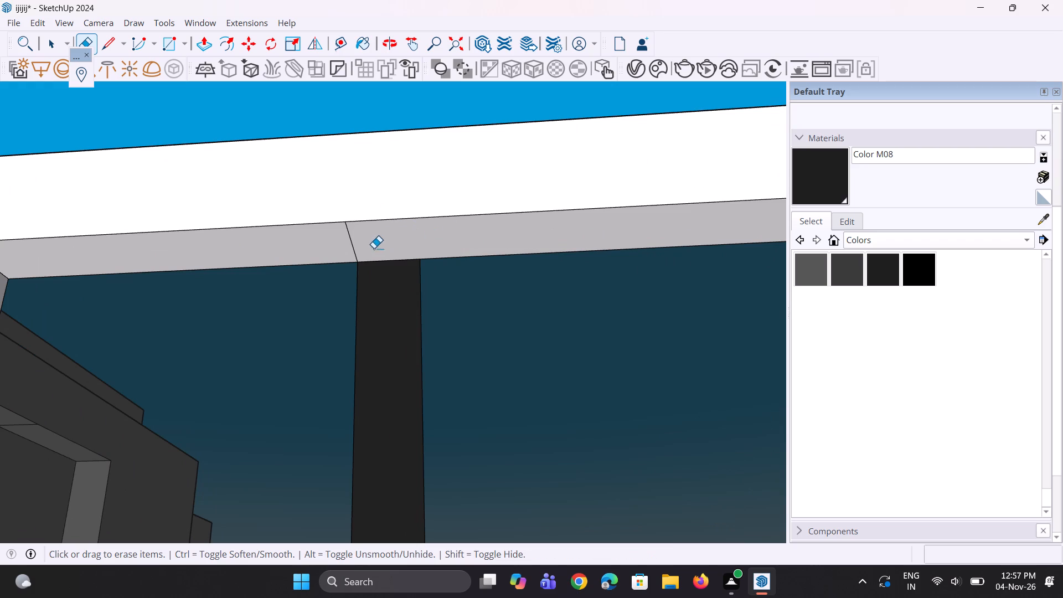
drag(345, 250, 383, 248)
Erase the joint lines at the two top corners of the window frame's front face.
scroll(412, 233, down, 19)
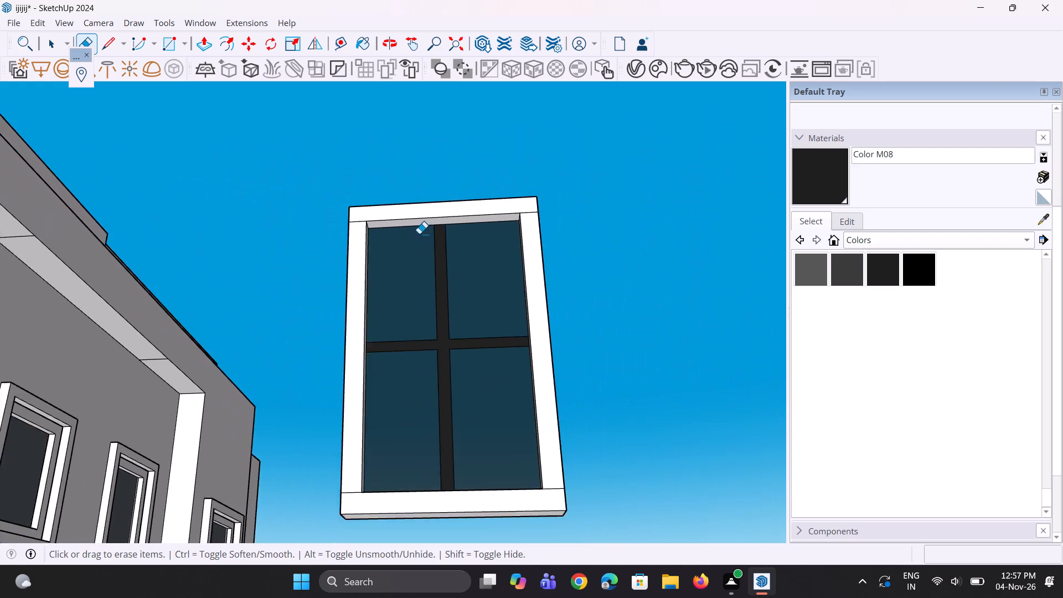
middle_drag(420, 236, 436, 292)
scroll(254, 212, up, 4)
scroll(306, 228, down, 5)
scroll(435, 274, up, 4)
scroll(411, 220, up, 1)
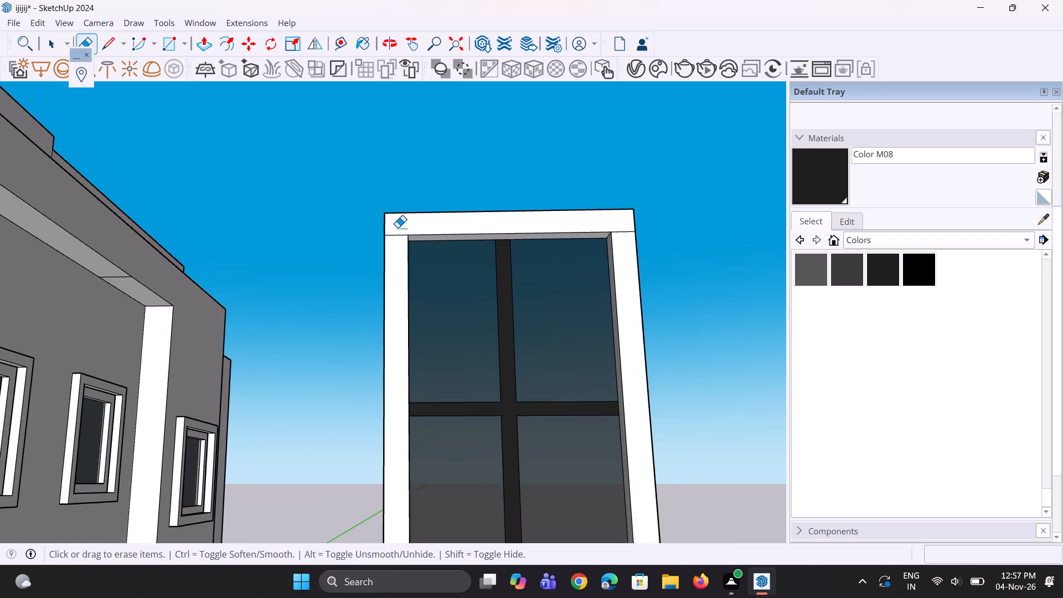
scroll(398, 228, up, 8)
drag(388, 243, 393, 276)
scroll(323, 249, down, 6)
scroll(373, 246, up, 3)
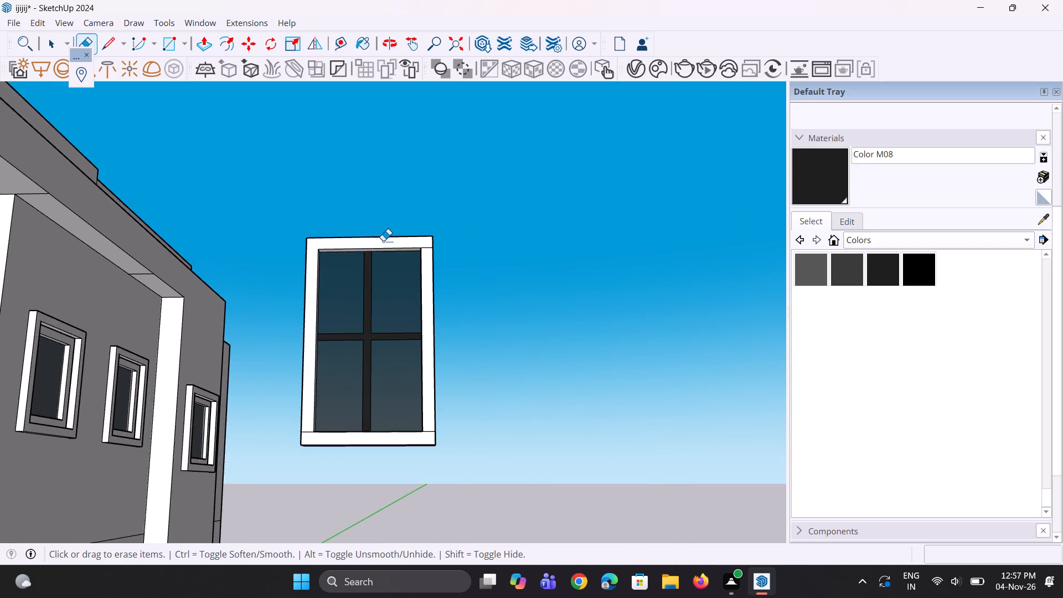
scroll(383, 241, up, 9)
drag(440, 244, 443, 258)
Erase the joint lines at the two bottom corners of the window frame's front face.
scroll(472, 238, down, 5)
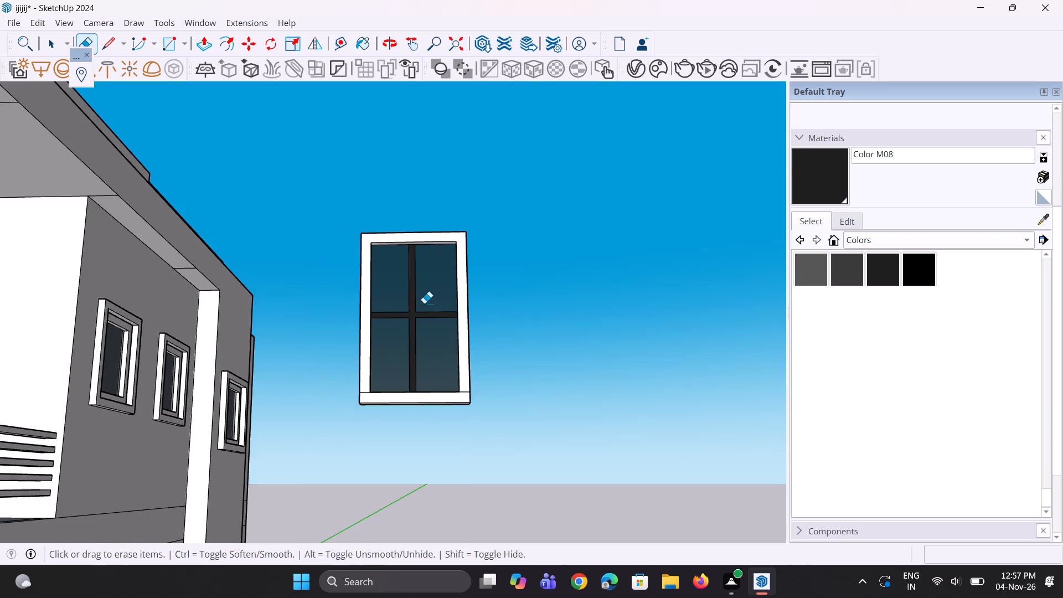
scroll(375, 383, up, 9)
click(361, 393)
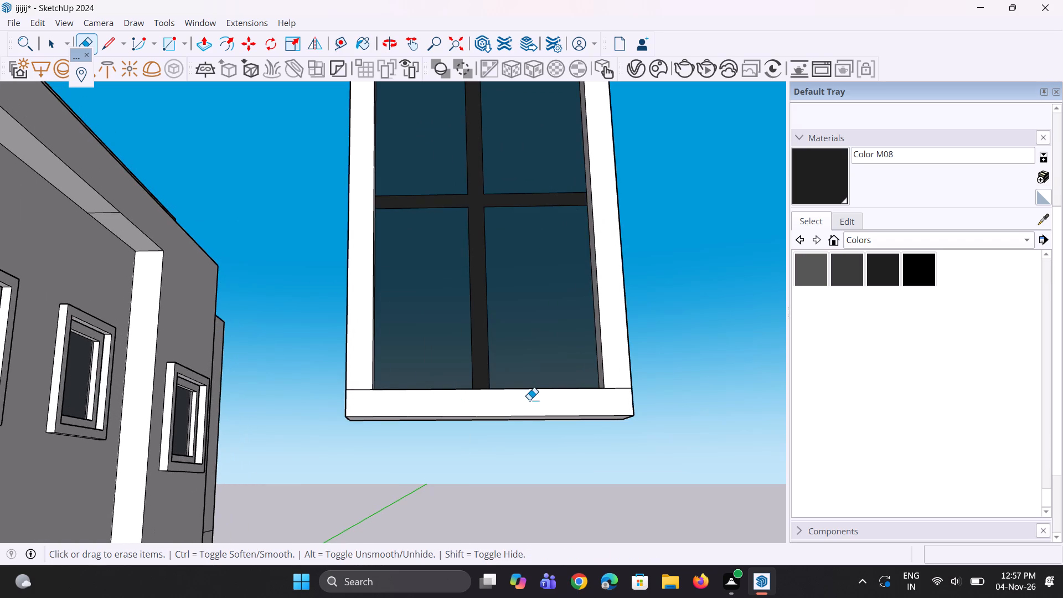
scroll(602, 380, up, 7)
drag(616, 387, 620, 423)
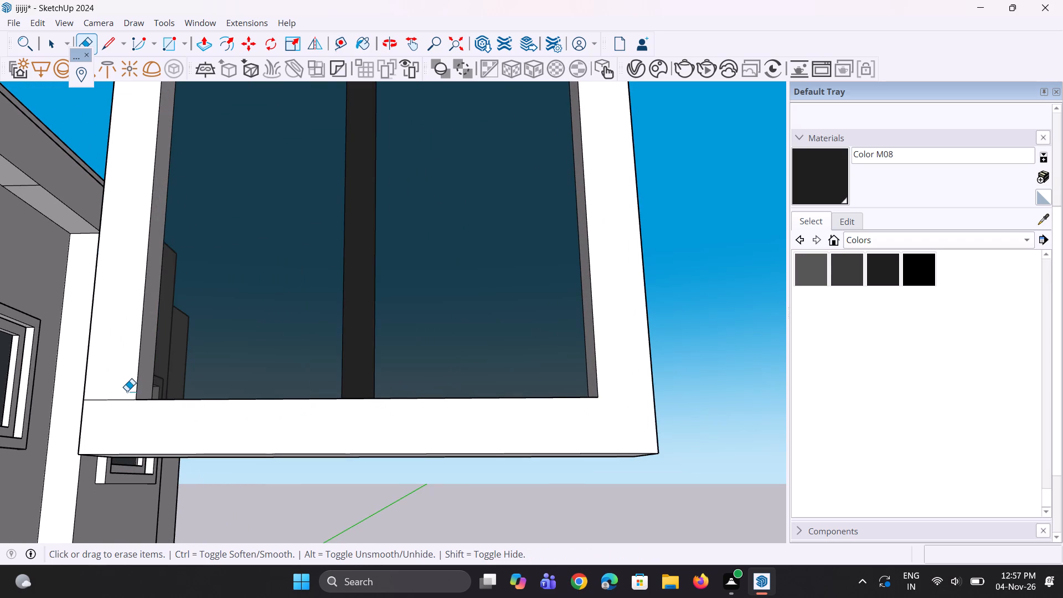
drag(120, 393, 138, 403)
Select the whole loose window, including frame, mullions and glass, and make it a group.
scroll(422, 378, down, 18)
middle_drag(507, 306, 503, 357)
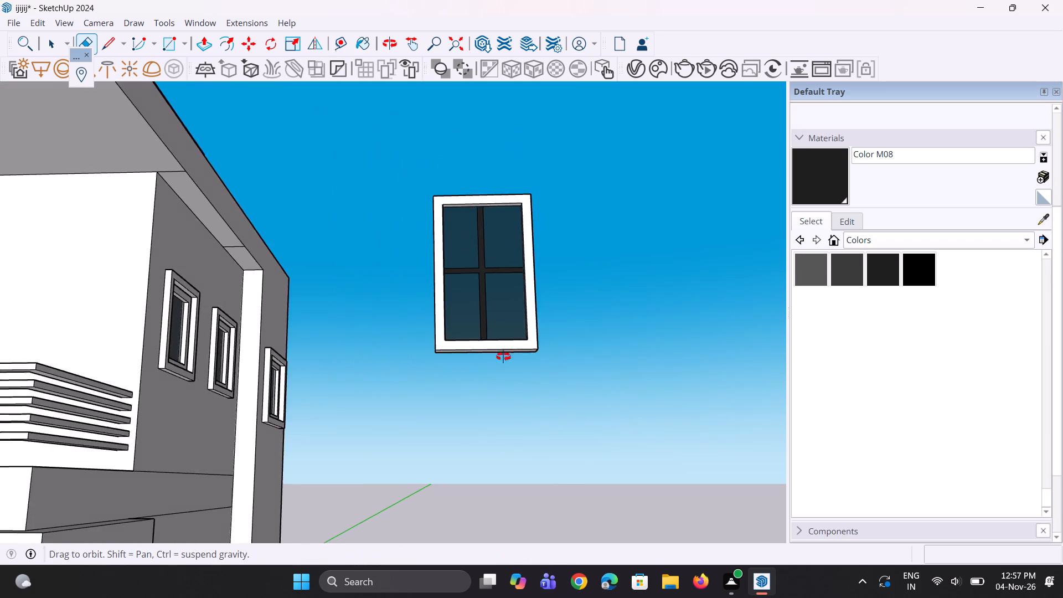
middle_drag(503, 357, 506, 426)
key(space)
key(space)
scroll(437, 329, up, 4)
drag(401, 247, 553, 589)
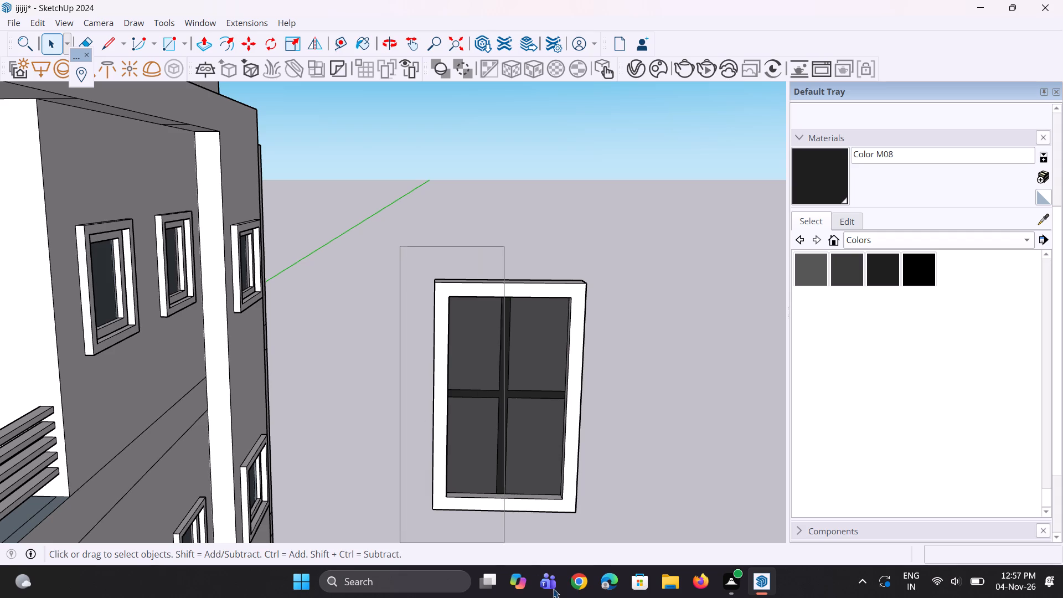
drag(553, 589, 597, 528)
right_click(514, 416)
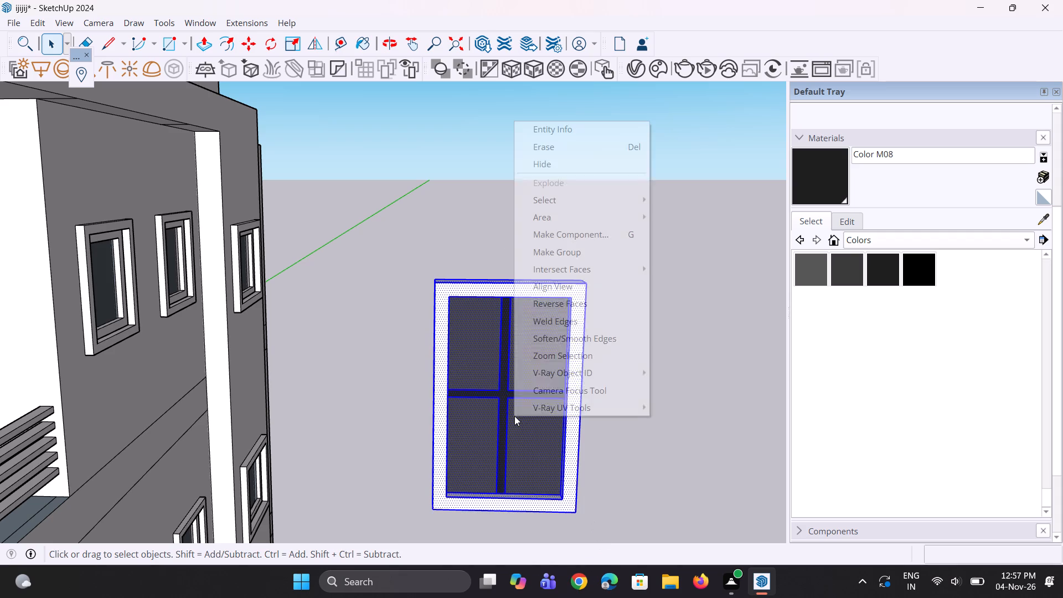
click(565, 246)
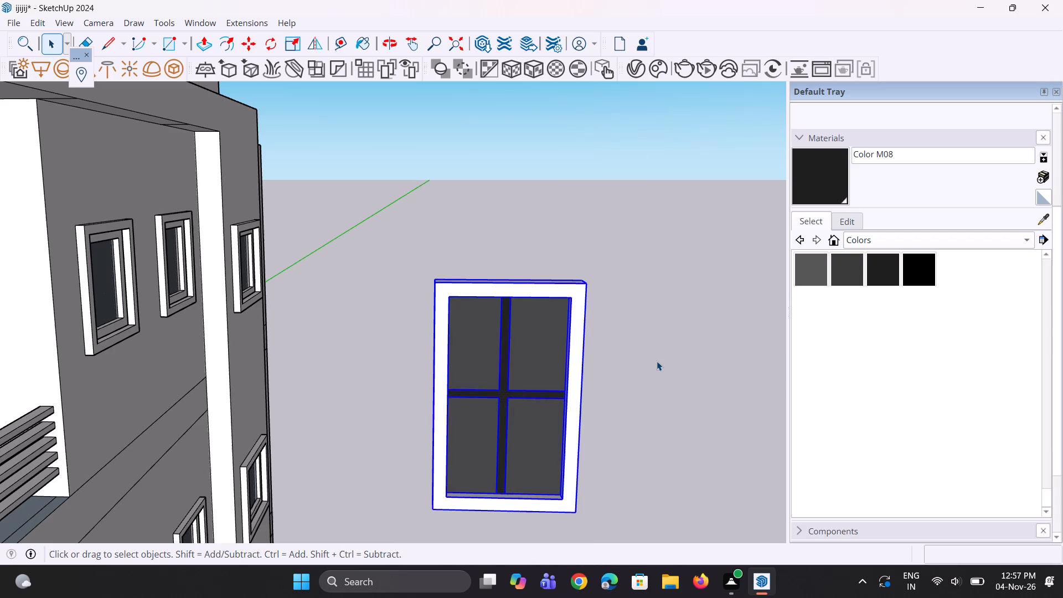
Move the window group by its lower corner into the upper front window opening beside the tower's top balcony.
scroll(656, 361, down, 11)
scroll(648, 404, up, 2)
key(m)
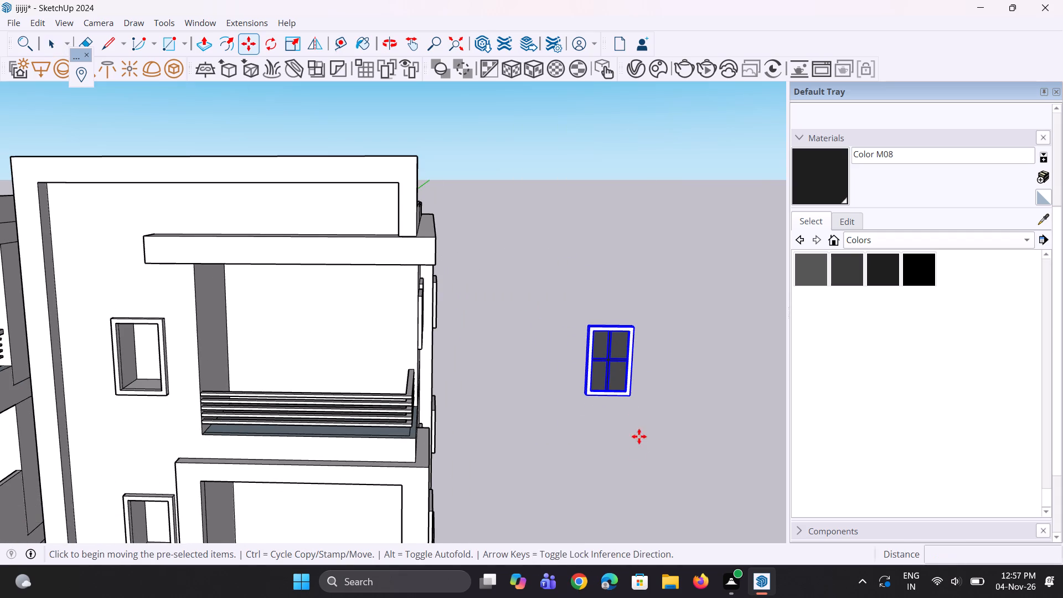
click(627, 394)
scroll(674, 394, down, 5)
scroll(225, 415, up, 2)
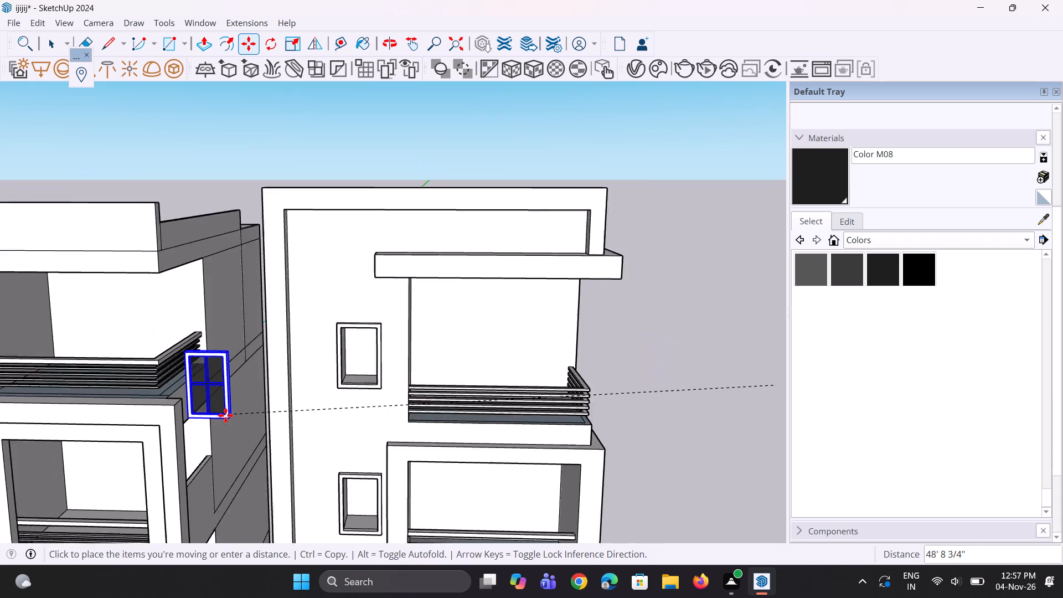
scroll(225, 415, up, 5)
middle_drag(353, 360, 358, 389)
scroll(393, 414, up, 4)
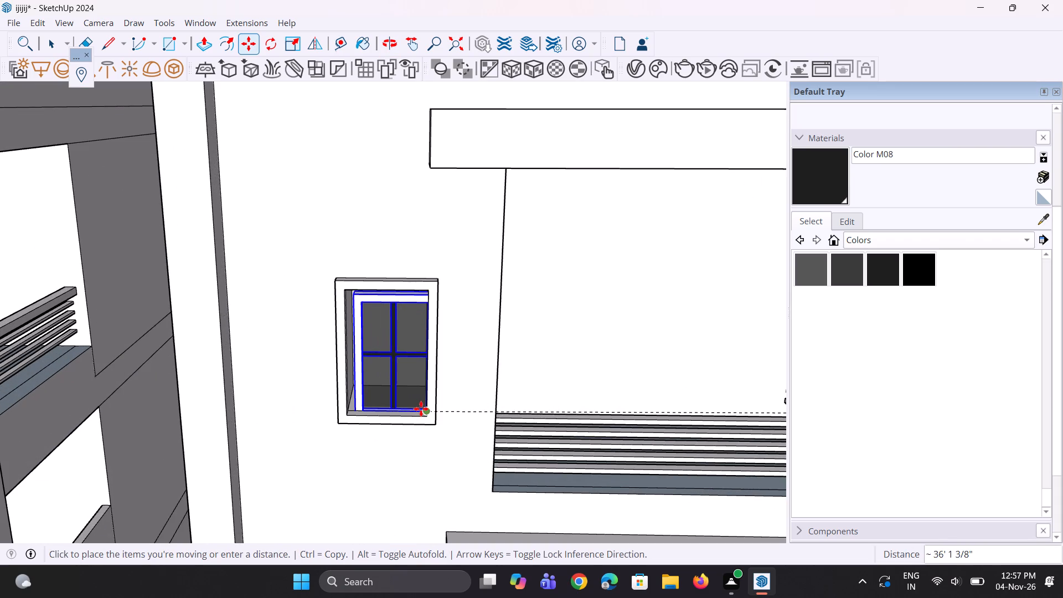
scroll(412, 408, up, 12)
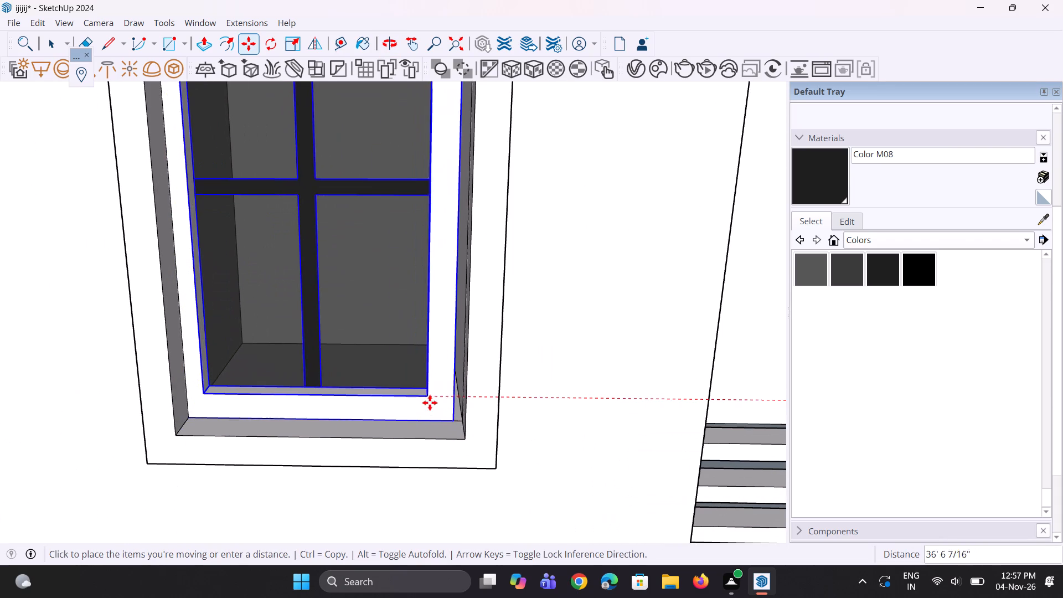
click(438, 398)
Copy the window group 14' 7 1/2" straight down into the front window opening on the floor below.
scroll(462, 422, up, 4)
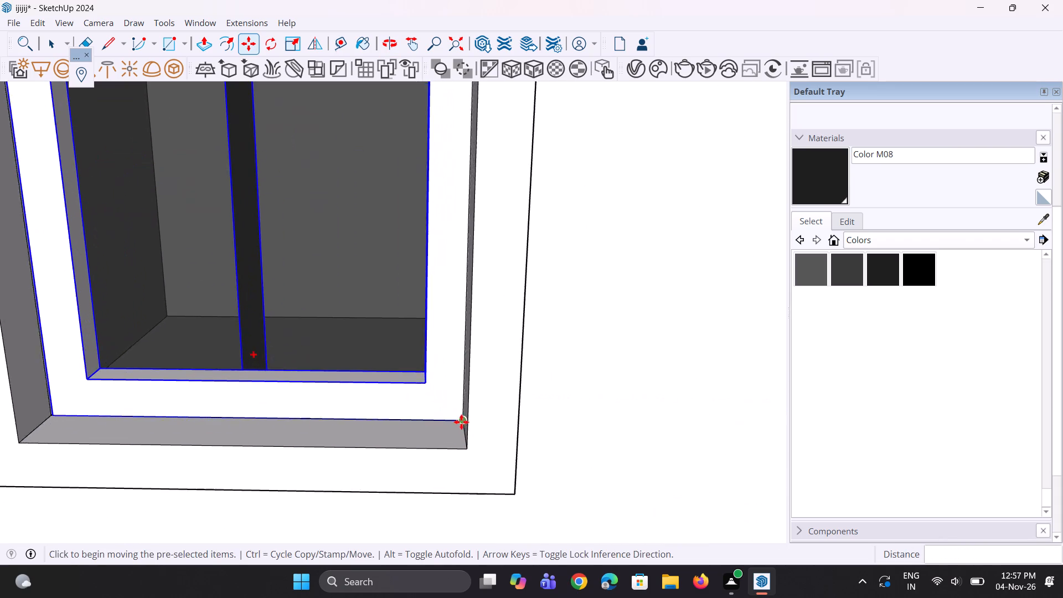
scroll(461, 422, up, 3)
middle_click(457, 421)
scroll(452, 410, down, 11)
middle_drag(435, 372, 435, 285)
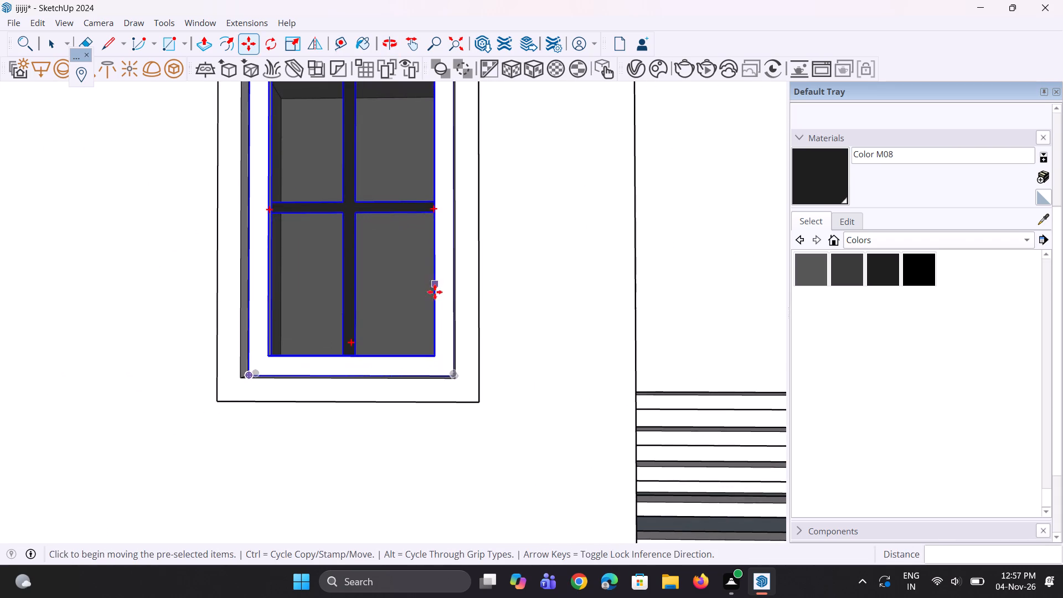
scroll(437, 330, down, 9)
drag(445, 354, 446, 399)
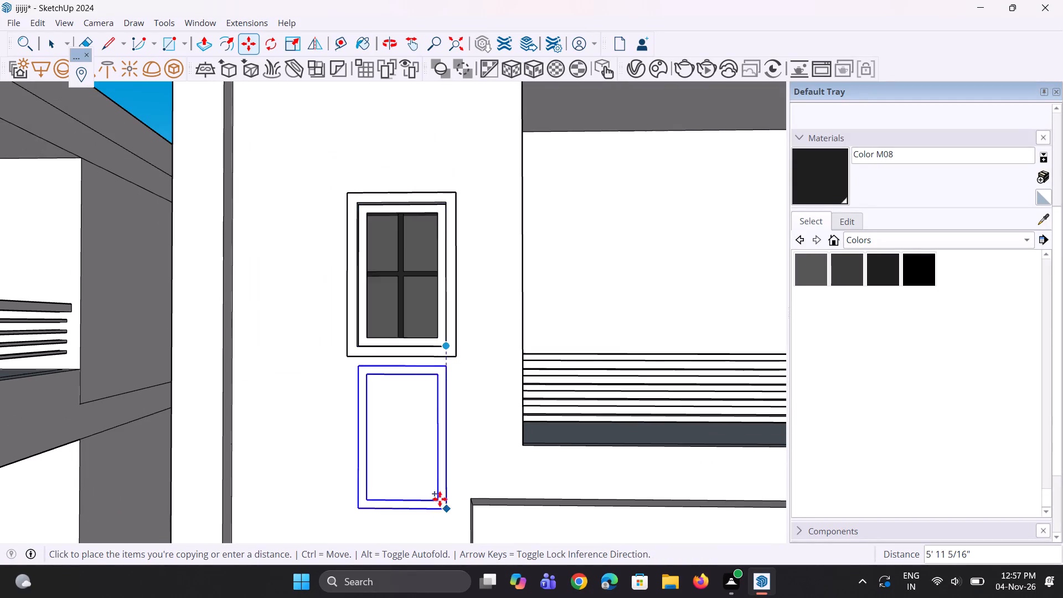
scroll(441, 467, down, 10)
scroll(415, 417, down, 5)
scroll(420, 541, up, 9)
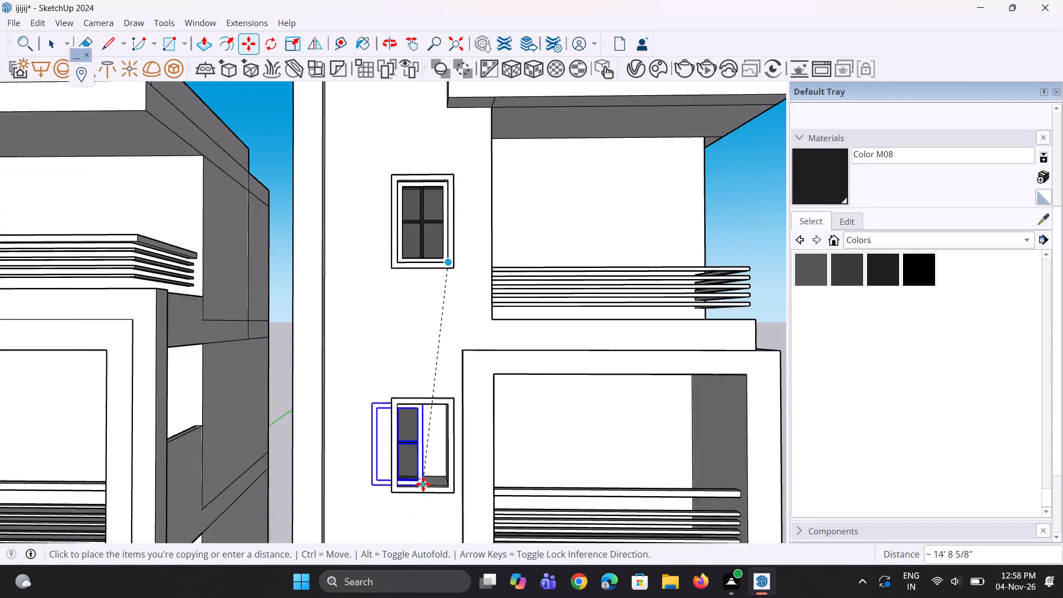
scroll(423, 484, up, 1)
middle_drag(424, 472, 427, 533)
scroll(429, 519, up, 8)
scroll(456, 447, down, 7)
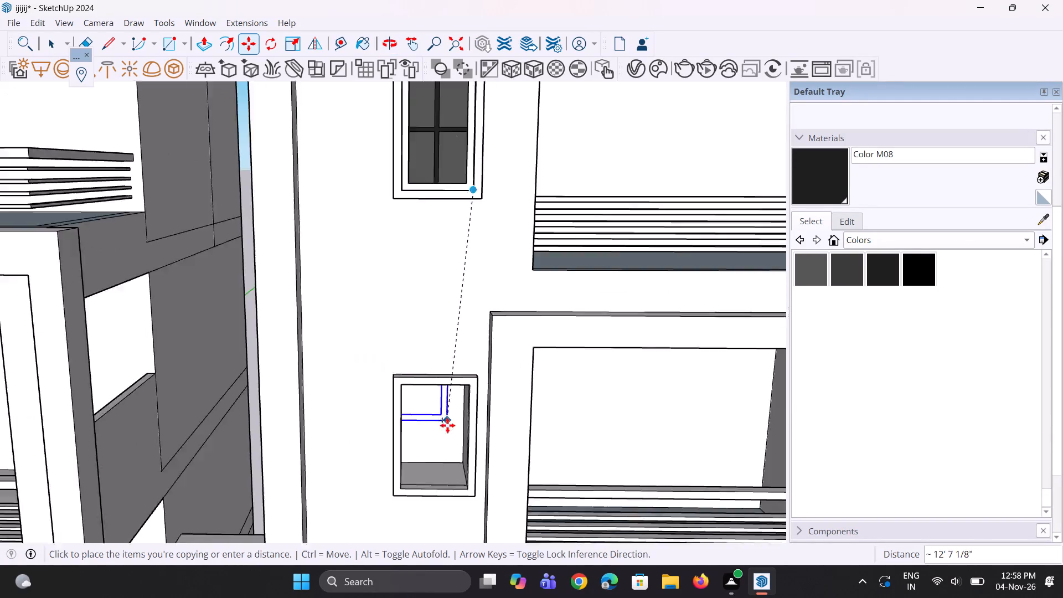
scroll(447, 425, down, 1)
scroll(448, 513, up, 12)
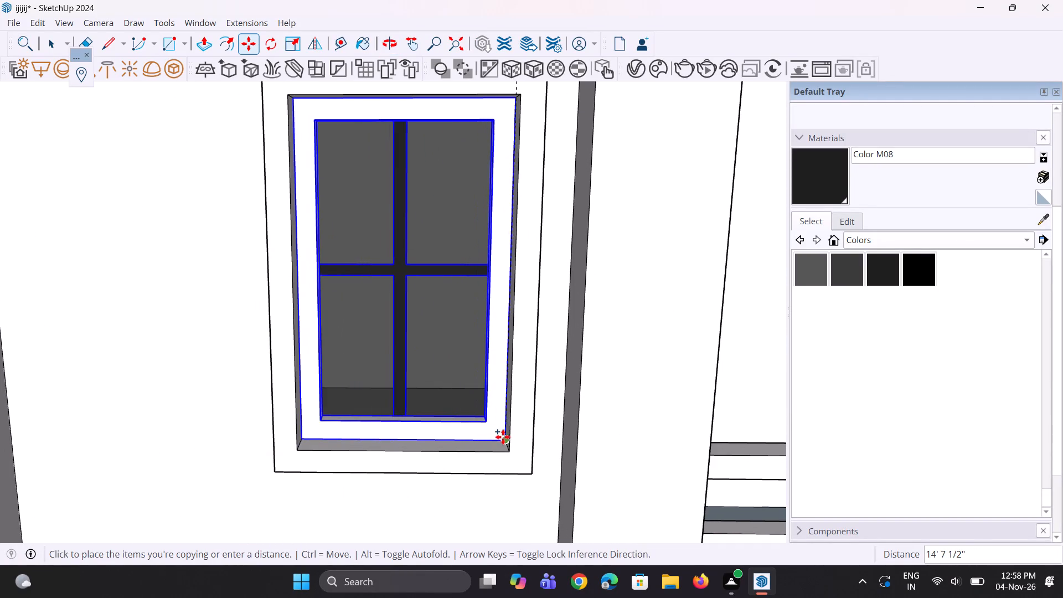
click(503, 436)
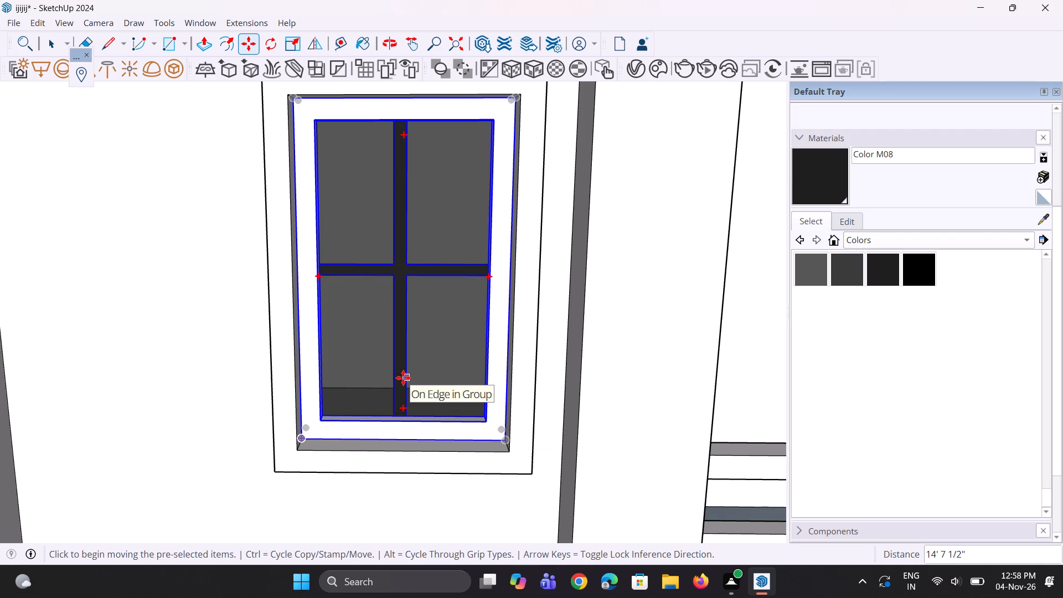
Copy the window group by its lower corner down one floor into the lowest front window opening within the recessed wall panel.
scroll(396, 252, down, 3)
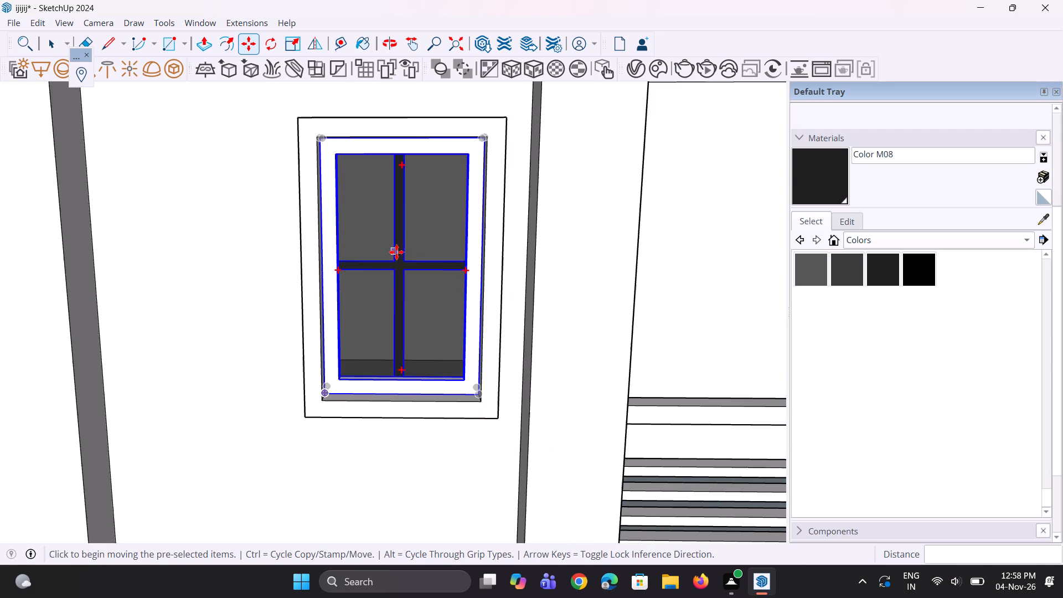
scroll(463, 401, up, 6)
click(489, 387)
scroll(494, 368, down, 4)
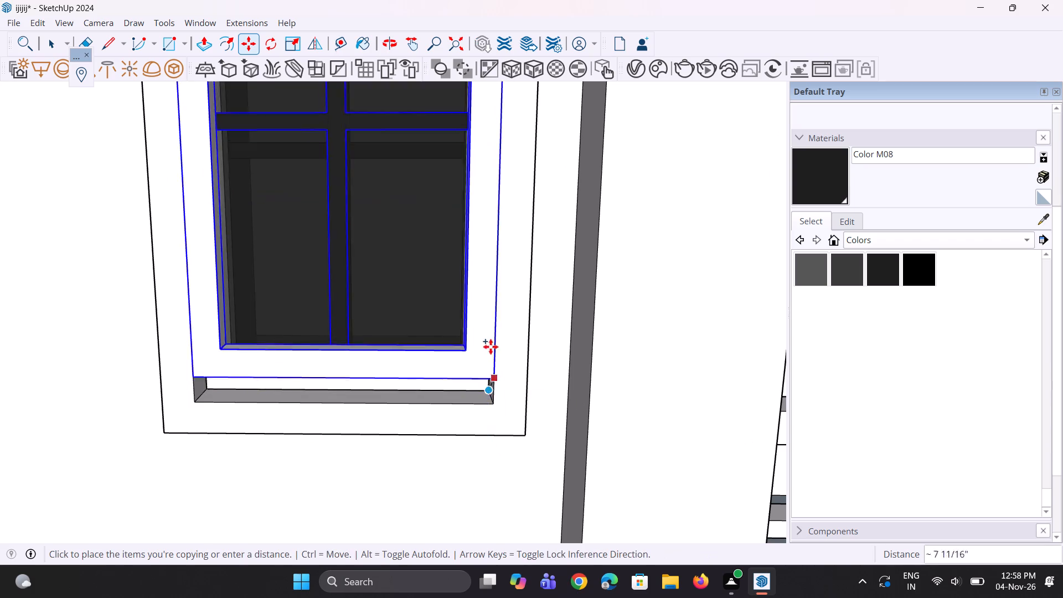
scroll(491, 347, down, 19)
scroll(484, 300, down, 5)
scroll(493, 491, up, 4)
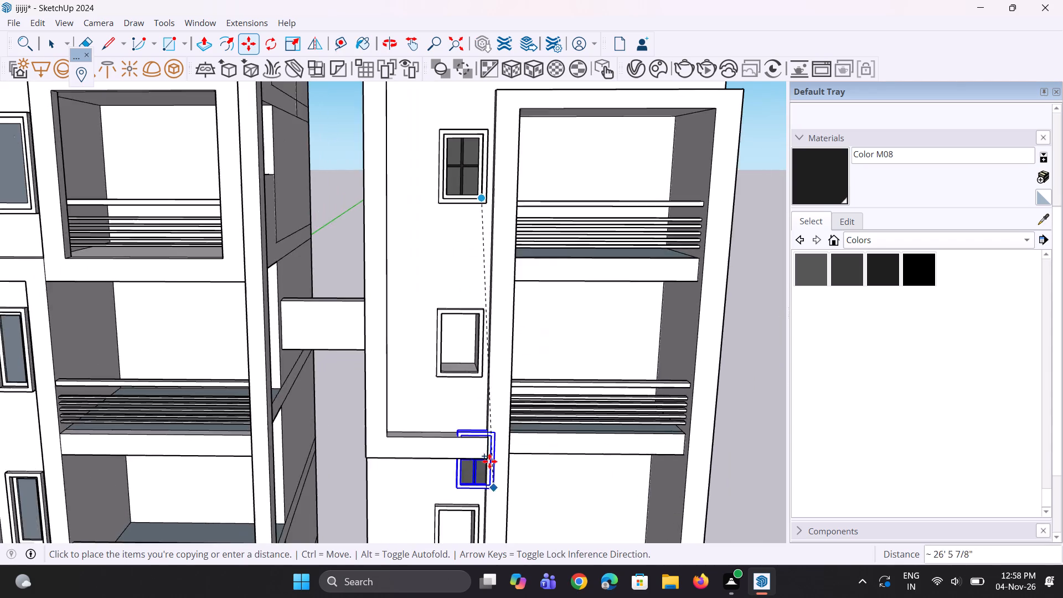
scroll(489, 461, up, 3)
middle_drag(479, 430, 479, 468)
scroll(460, 380, up, 12)
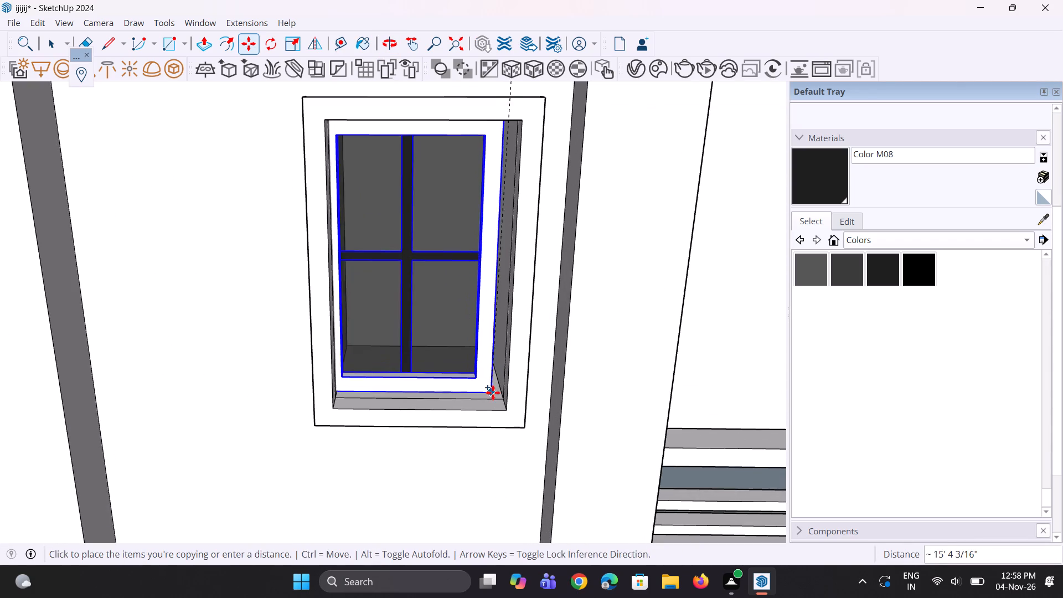
click(497, 397)
Copy the window group by its lower corner down another floor into the front opening just beneath the recessed wall panel.
scroll(469, 253, down, 10)
middle_drag(483, 385, 492, 340)
scroll(503, 255, up, 4)
click(481, 261)
scroll(488, 353, down, 5)
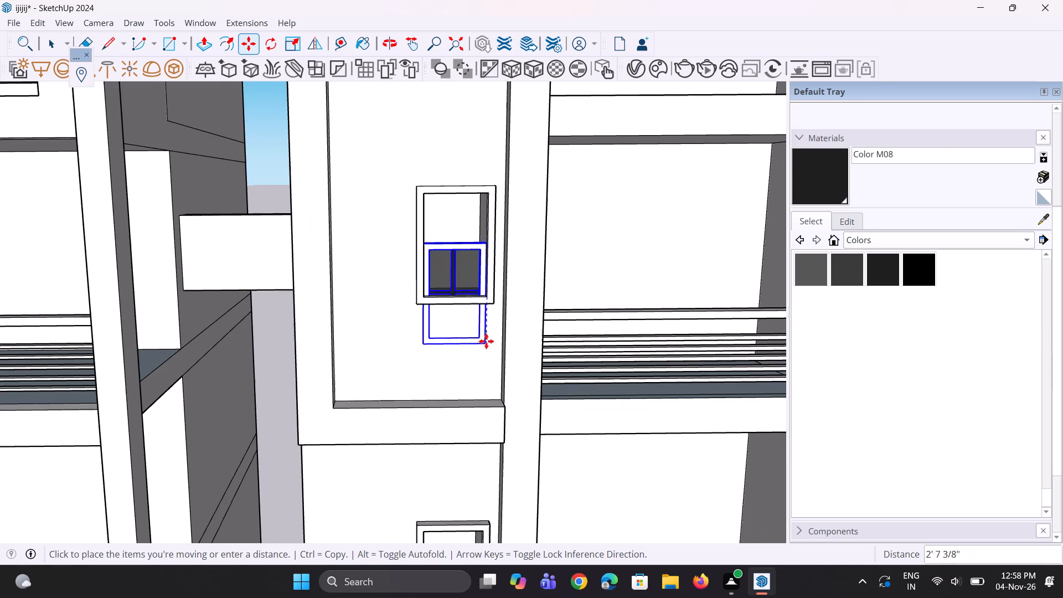
scroll(478, 330, down, 5)
scroll(489, 535, up, 7)
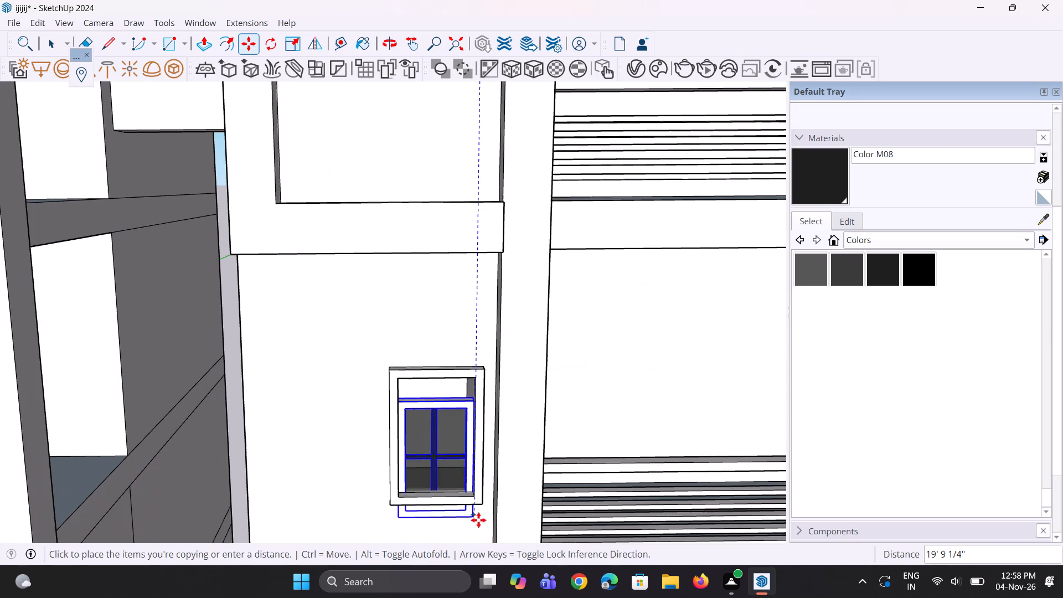
click(473, 494)
Copy the window group by its lower corner into the tower's lowest front window opening, beside the bottom balcony.
scroll(434, 293, down, 6)
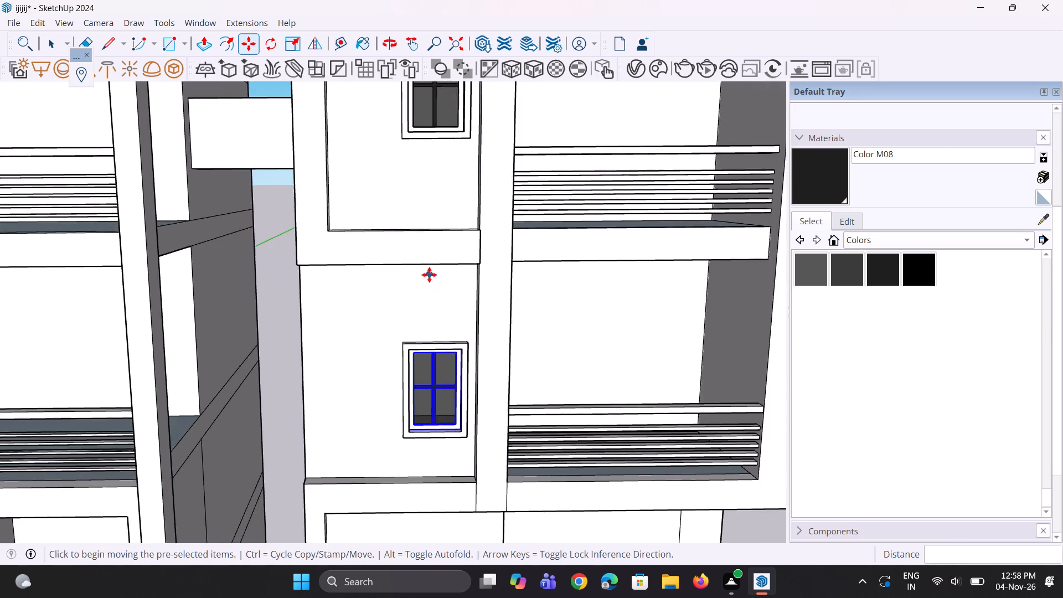
scroll(429, 275, down, 8)
scroll(431, 369, up, 5)
ctrl+scroll(433, 313, up, 8)
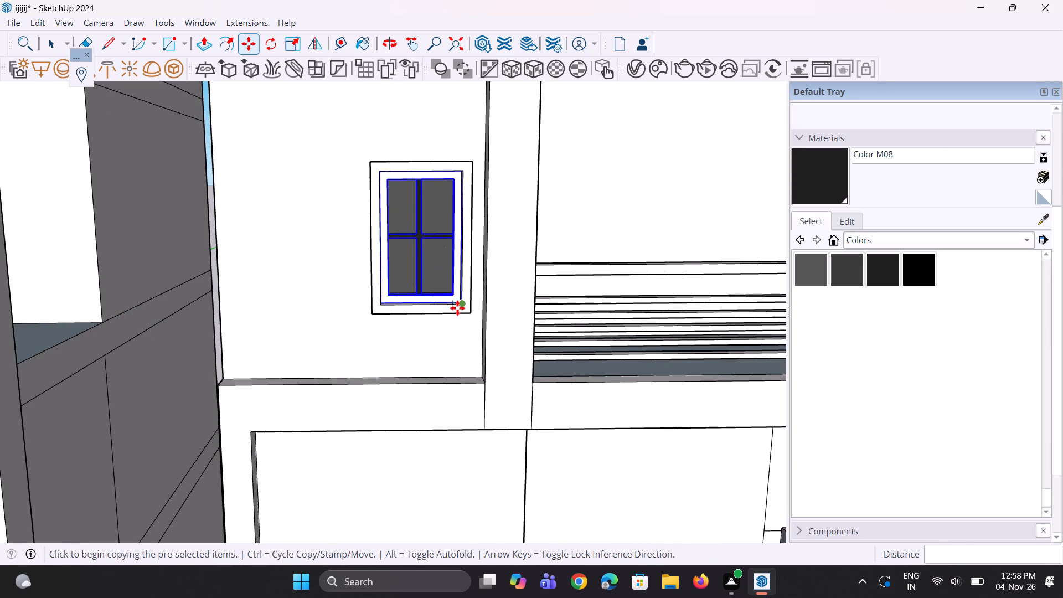
click(459, 305)
scroll(459, 378, down, 10)
scroll(448, 475, up, 5)
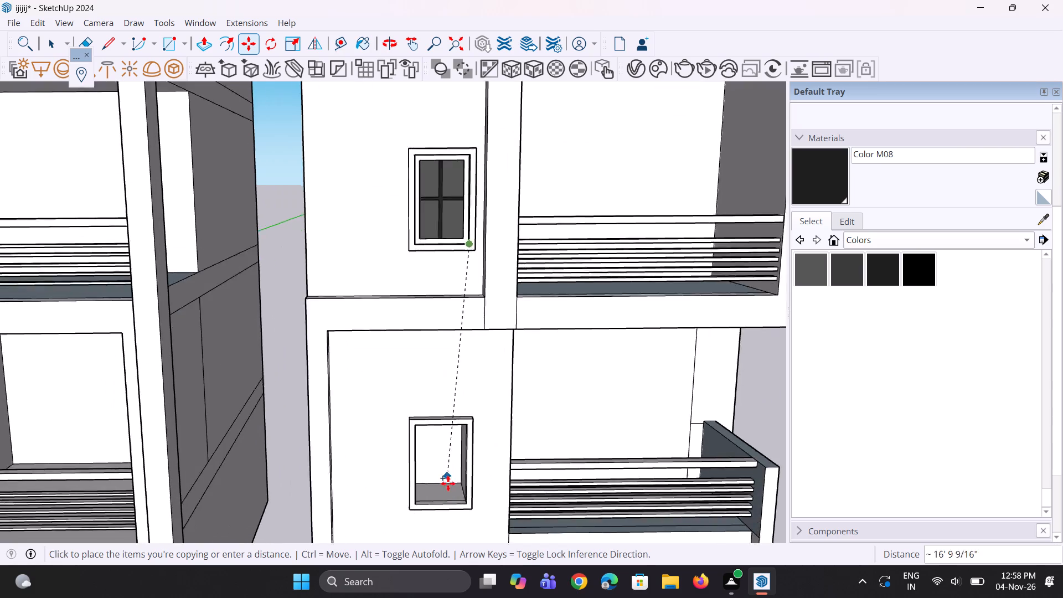
scroll(448, 483, up, 3)
click(475, 507)
Deselect the window group and examine the copied windows on the tower's lower front floors.
scroll(456, 489, up, 2)
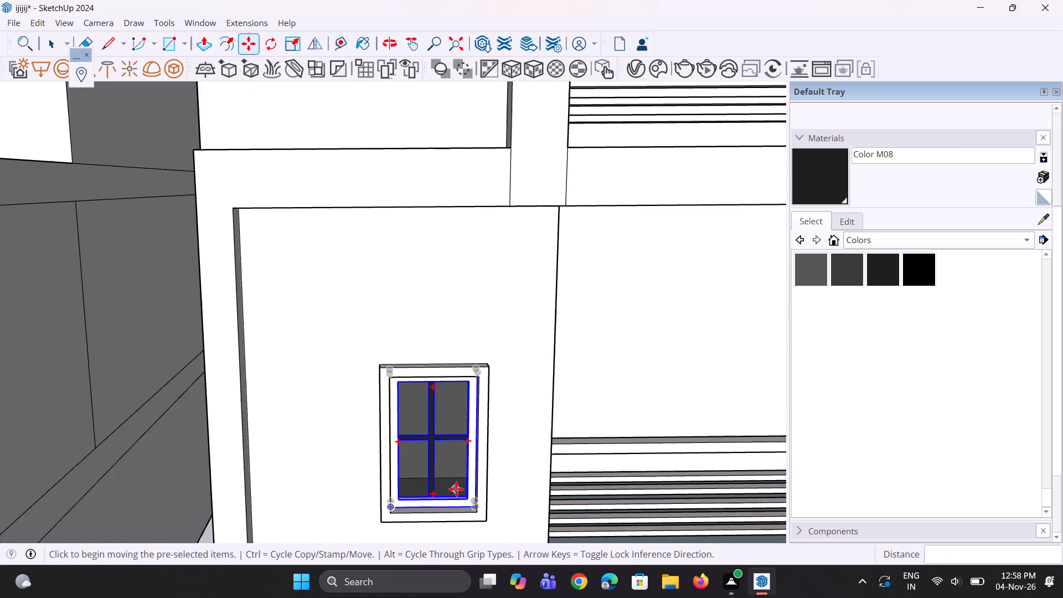
scroll(456, 489, up, 4)
middle_drag(454, 493, 299, 483)
key(space)
scroll(366, 444, down, 4)
key(space)
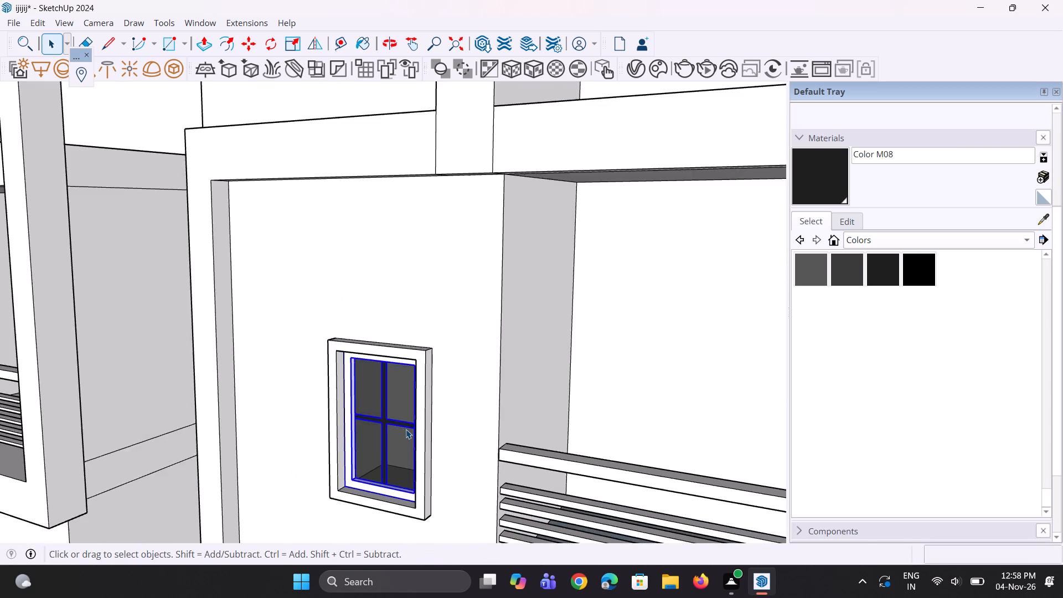
scroll(406, 429, down, 14)
key(space)
key(space)
key(space)
key(space)
click(647, 404)
middle_drag(378, 460, 493, 413)
scroll(493, 413, up, 1)
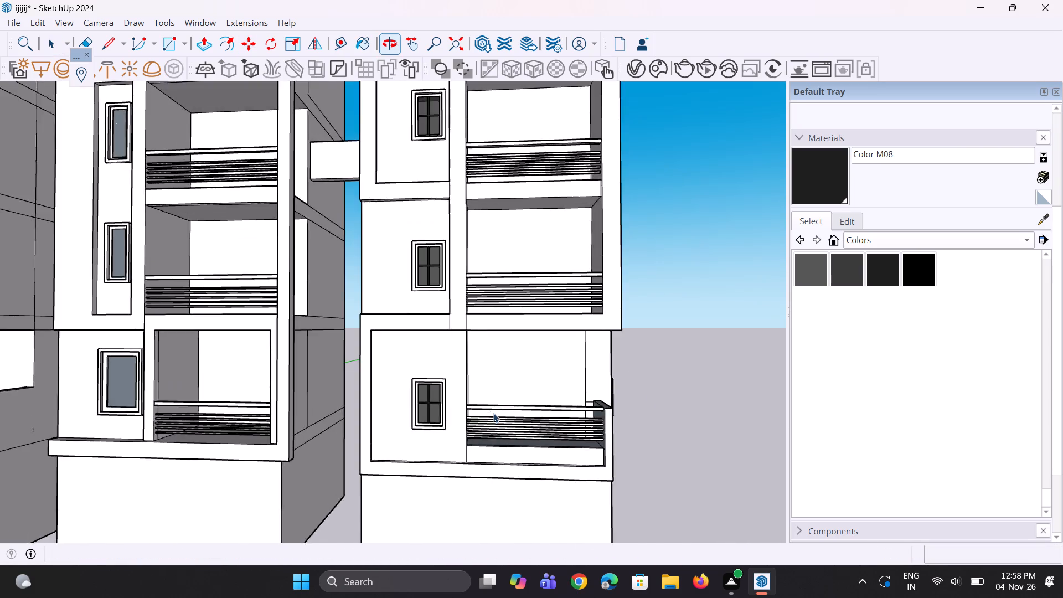
scroll(487, 411, up, 4)
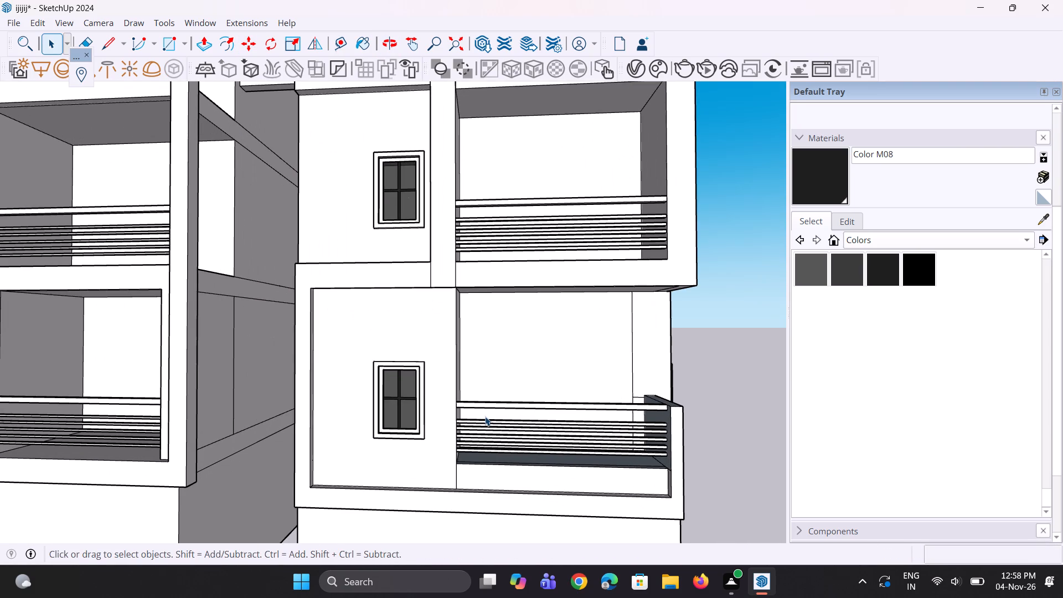
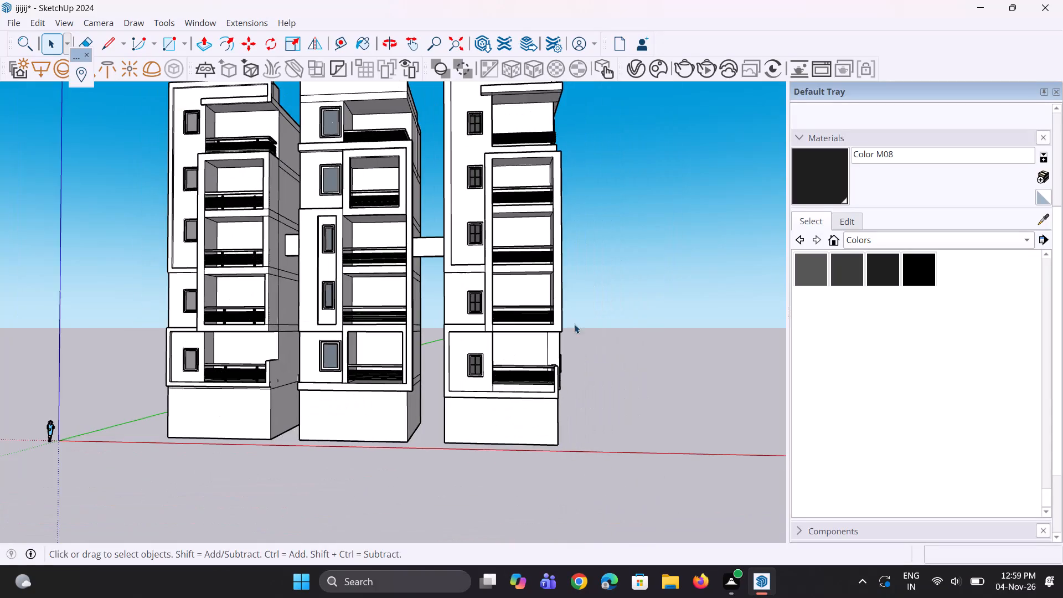
Bring up the Glass and Mirrors materials and sample the translucent gray glass from a window on the tower's side wall.
middle_drag(670, 292, 347, 356)
scroll(461, 247, up, 3)
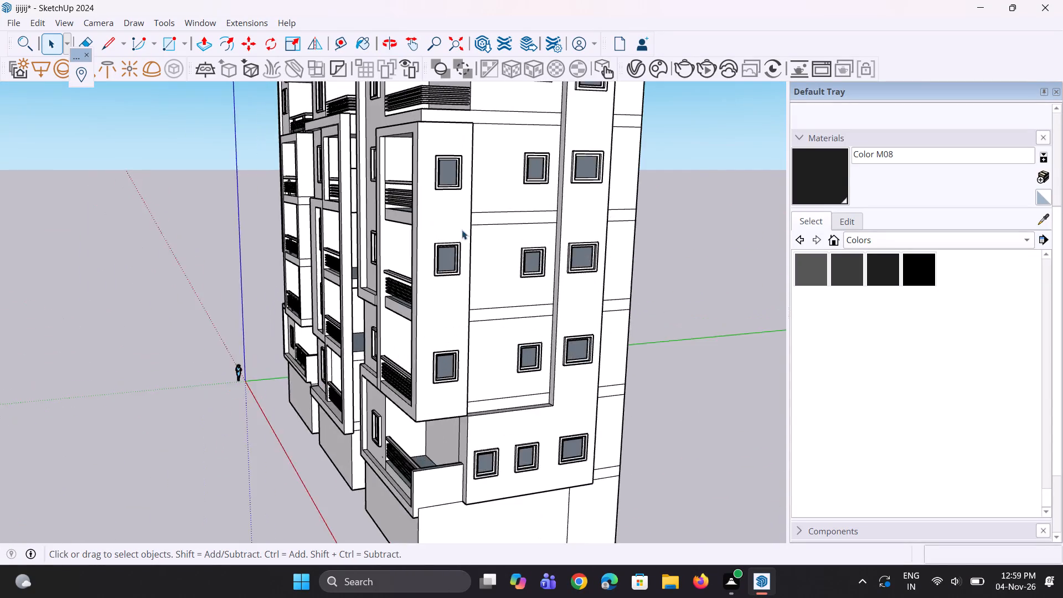
scroll(462, 230, up, 5)
click(453, 197)
scroll(461, 200, up, 10)
middle_drag(471, 228, 457, 232)
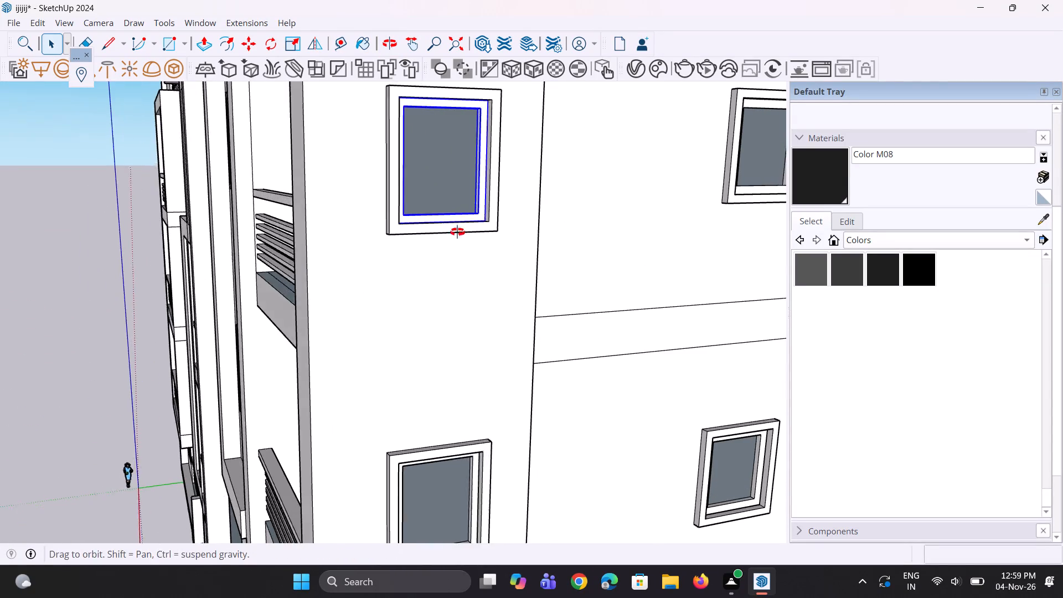
middle_drag(457, 232, 457, 232)
click(849, 240)
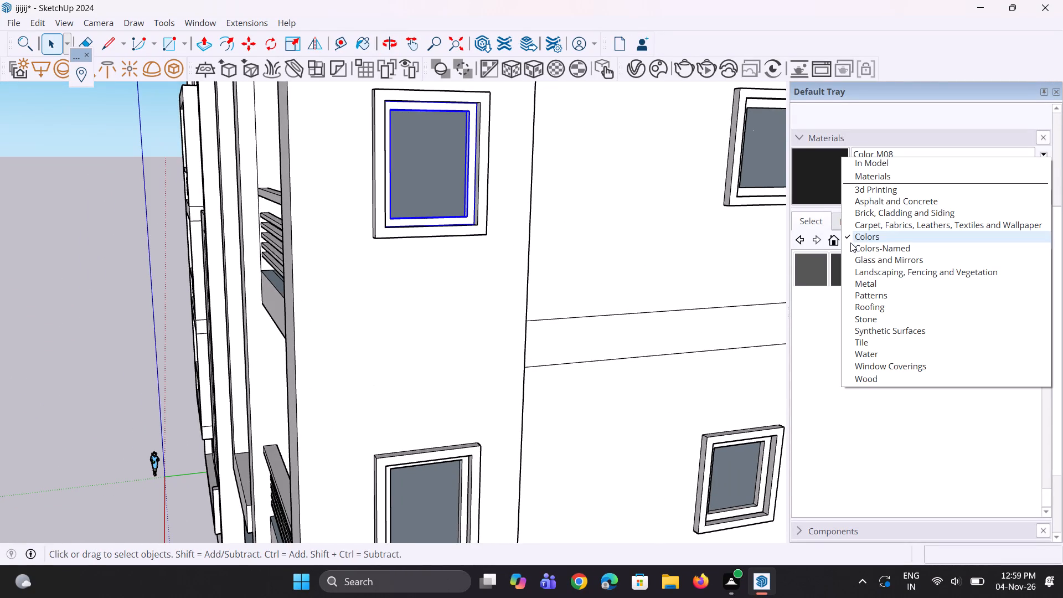
scroll(851, 243, up, 4)
click(888, 261)
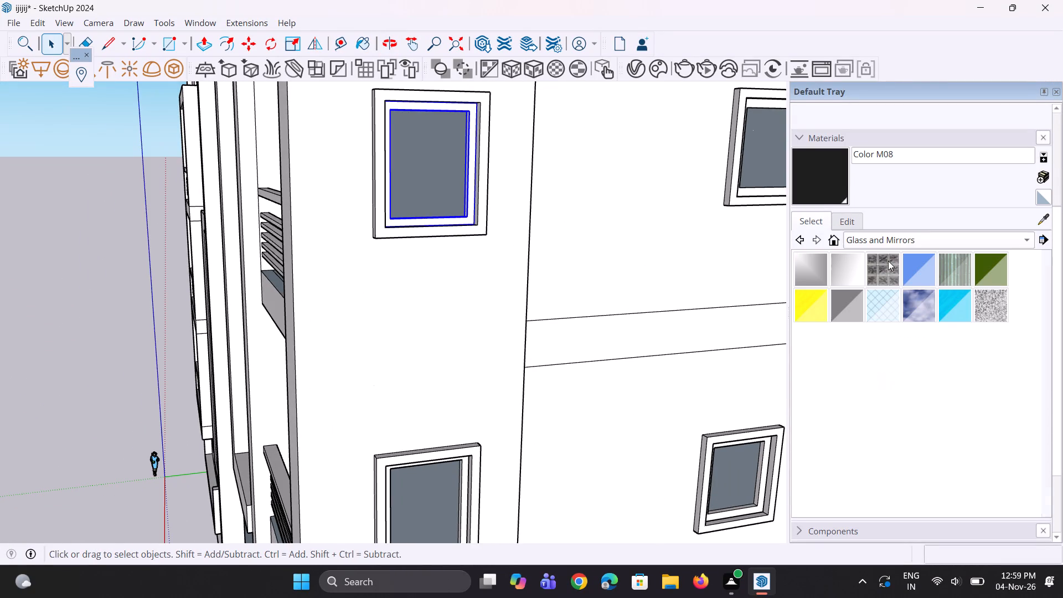
click(1045, 219)
click(445, 176)
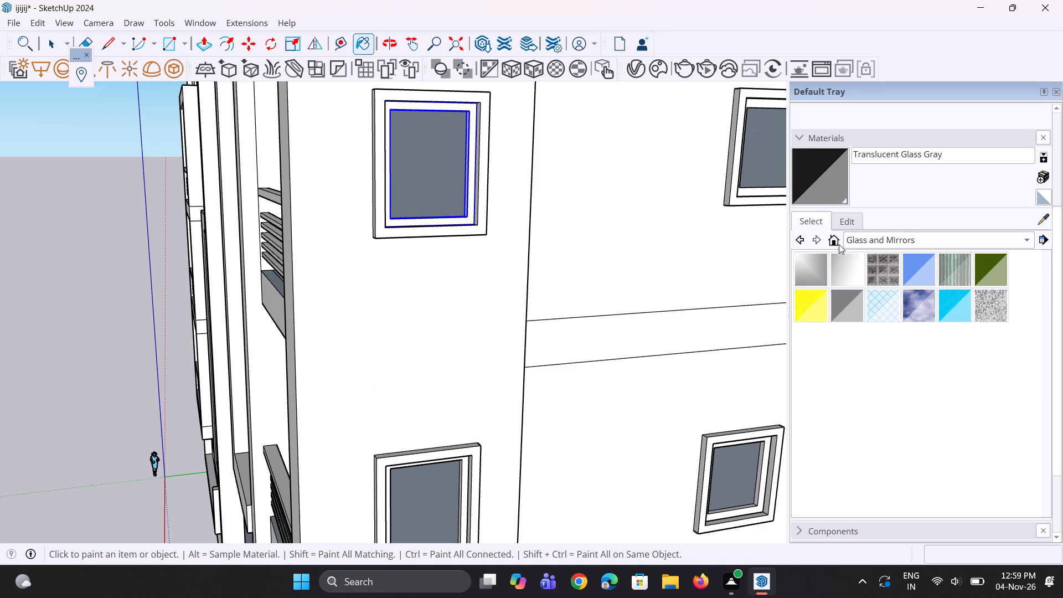
Darken the Translucent Glass Gray material's colour to full black.
click(857, 240)
click(838, 224)
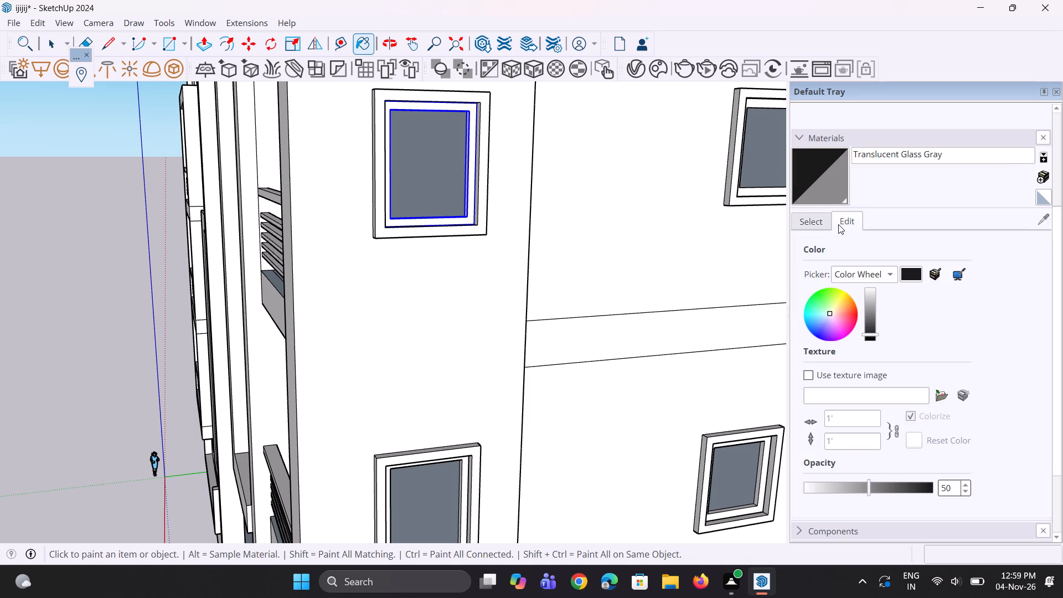
click(868, 335)
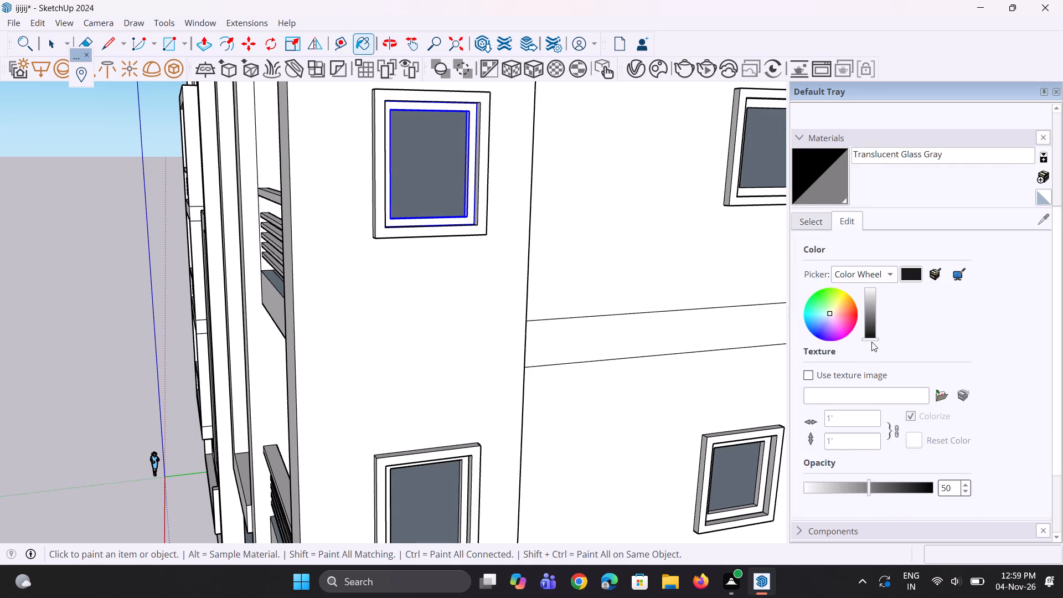
scroll(464, 320, down, 8)
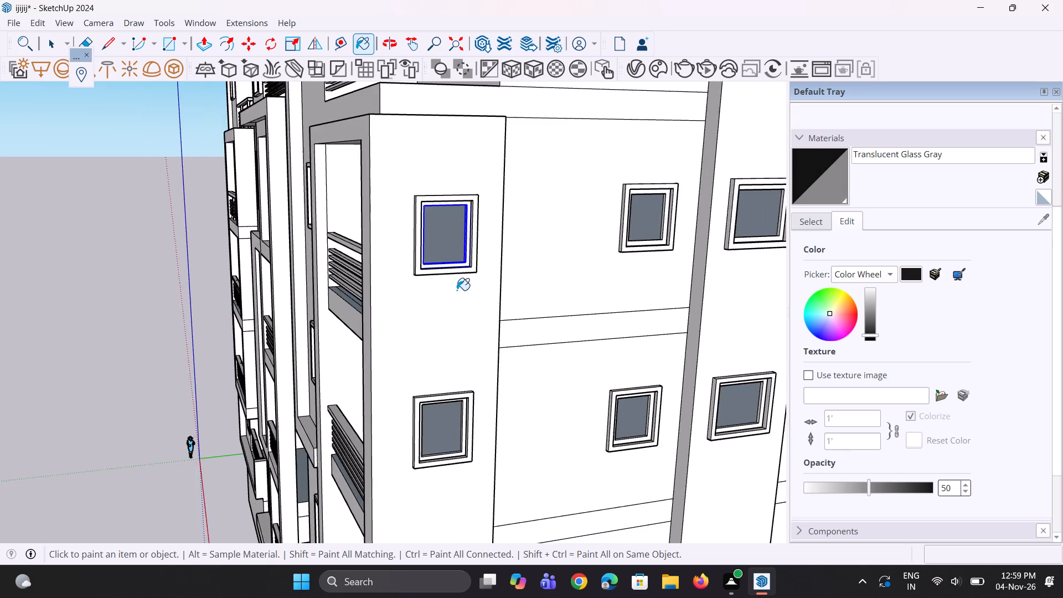
scroll(457, 290, down, 10)
key(space)
click(657, 298)
middle_drag(299, 405, 543, 349)
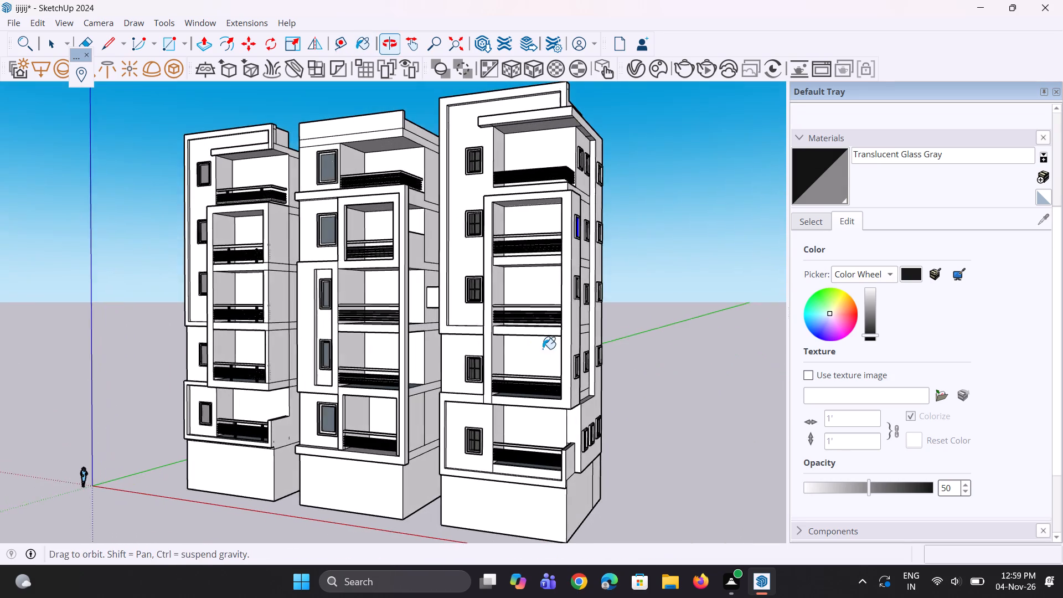
scroll(787, 373, up, 2)
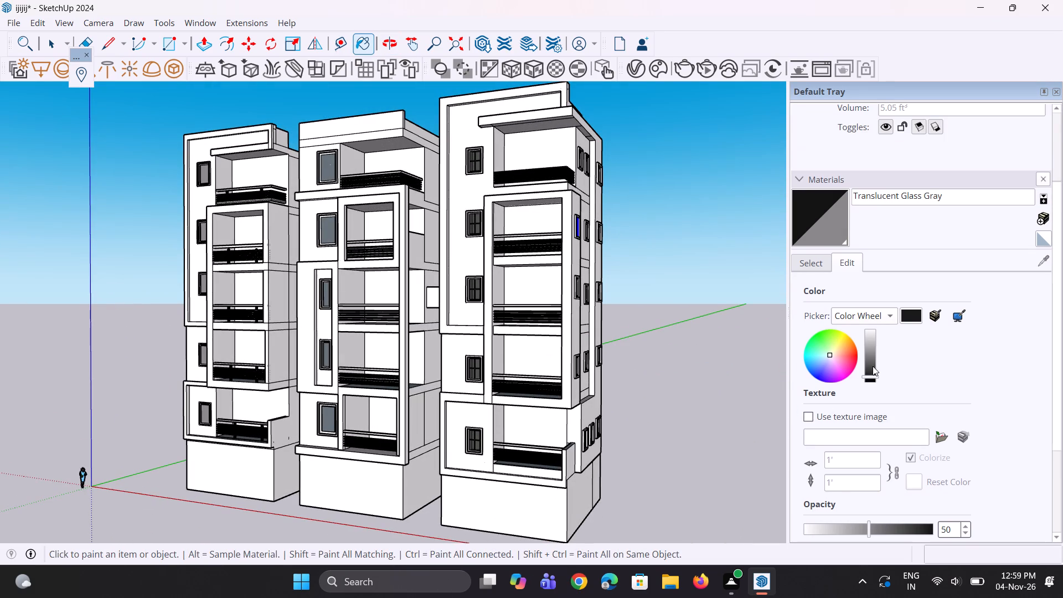
drag(874, 374, 871, 386)
Deselect the side window and examine the darkened glass on the towers' front and side windows.
scroll(726, 351, up, 5)
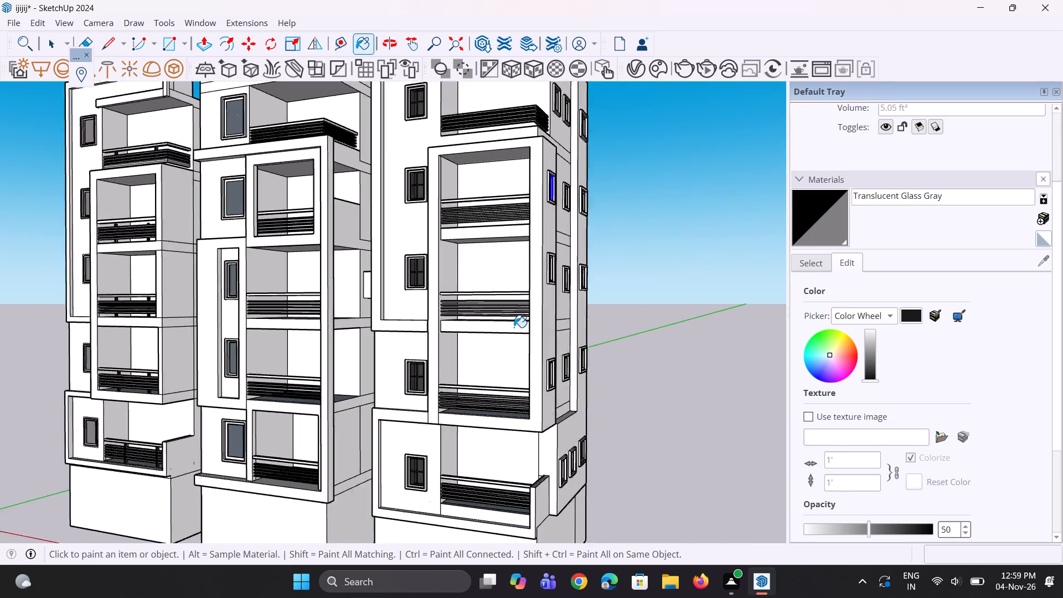
scroll(514, 327, up, 1)
middle_drag(535, 327, 355, 348)
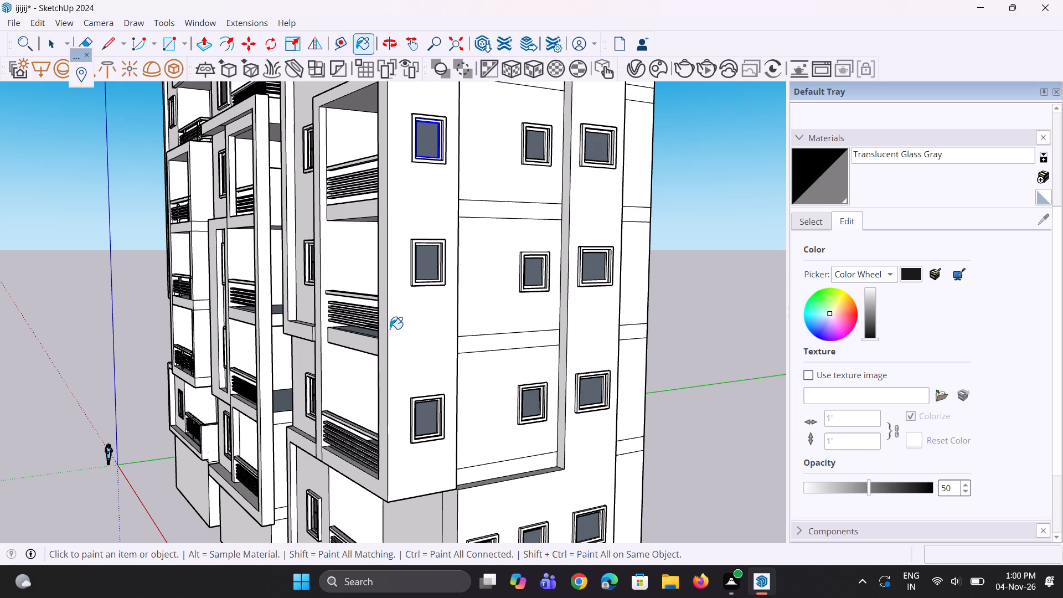
scroll(404, 343, down, 2)
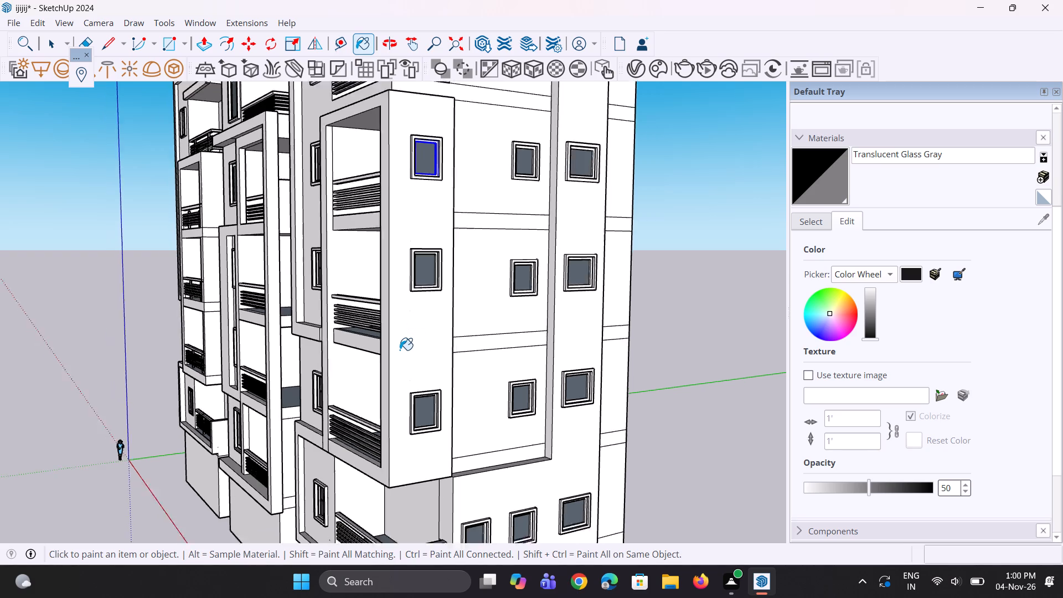
scroll(400, 350, down, 6)
middle_drag(400, 349, 431, 352)
scroll(429, 346, up, 3)
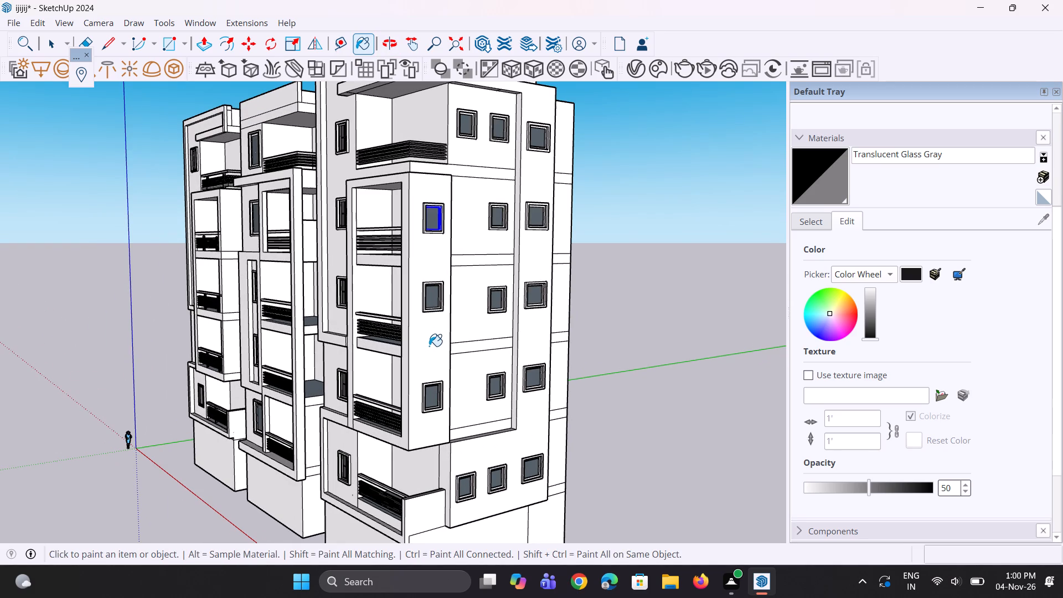
scroll(429, 339, down, 4)
middle_drag(460, 308, 480, 312)
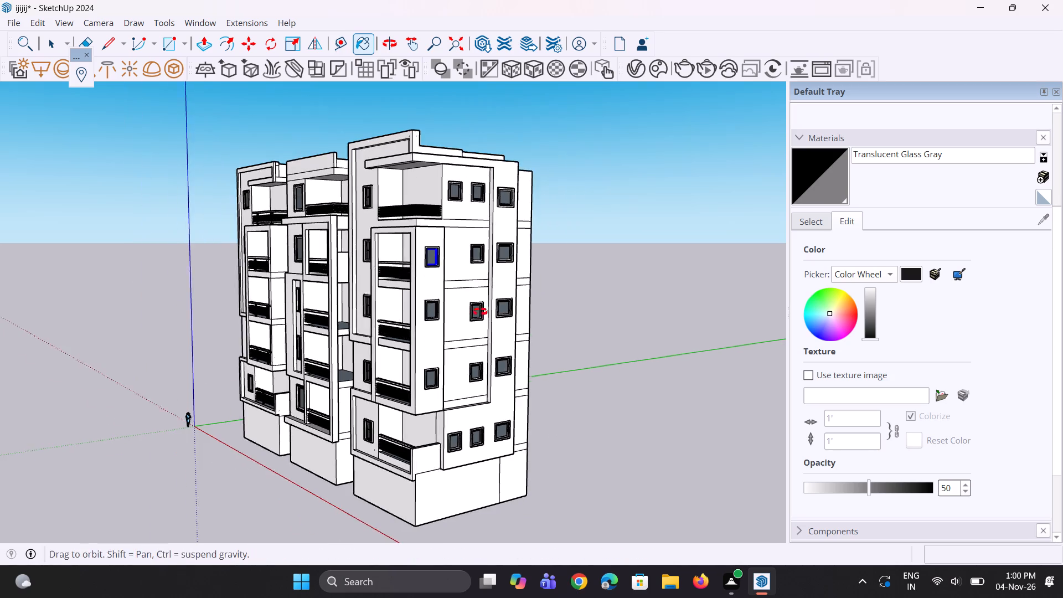
middle_drag(480, 312, 618, 318)
key(space)
key(space)
click(597, 346)
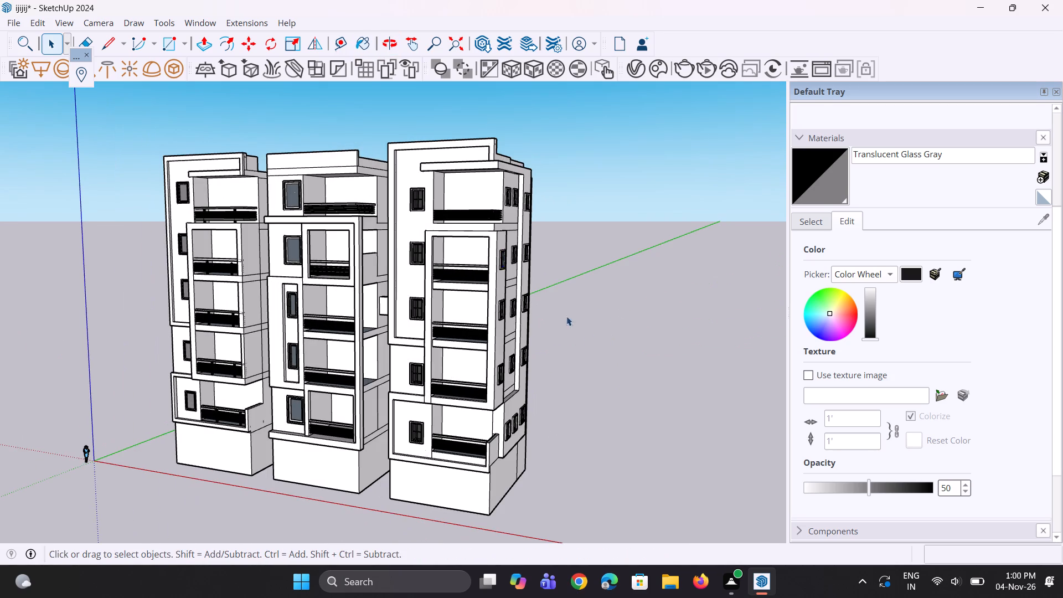
scroll(378, 215, up, 5)
middle_drag(582, 334, 687, 327)
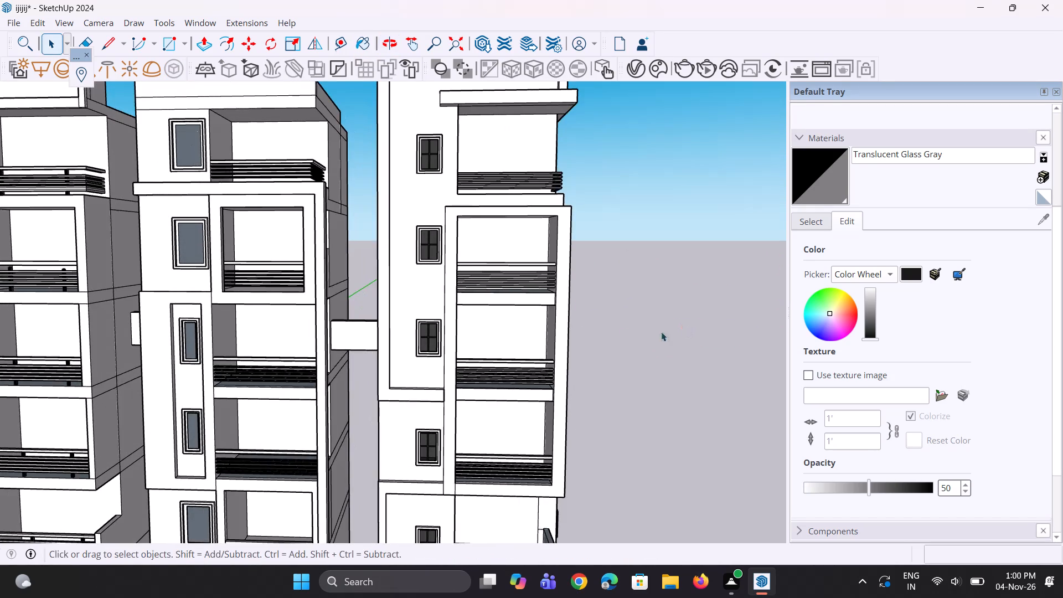
scroll(511, 322, down, 4)
middle_drag(553, 364, 91, 383)
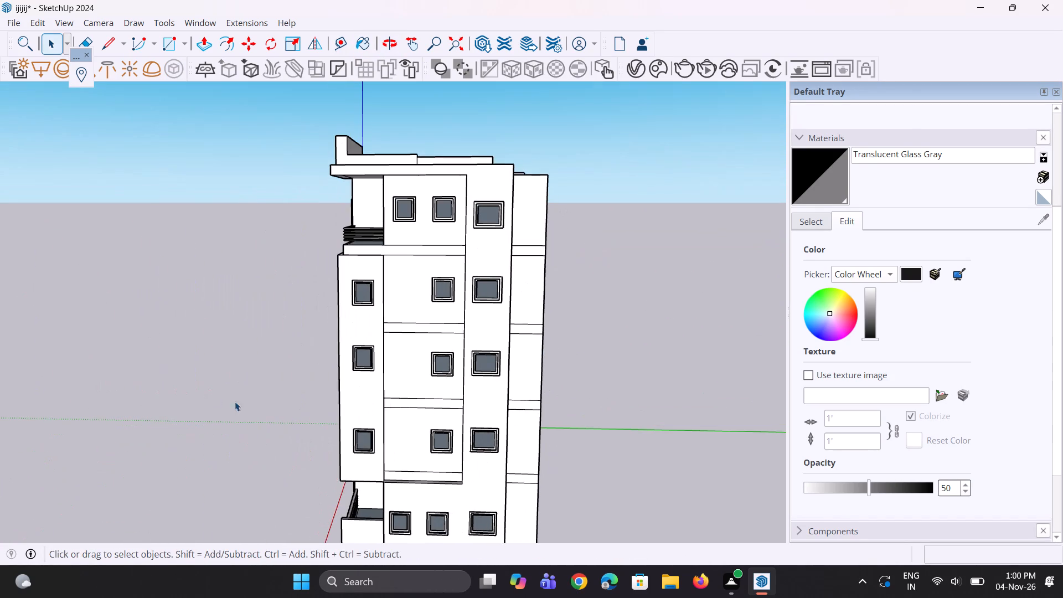
middle_drag(209, 356, 506, 329)
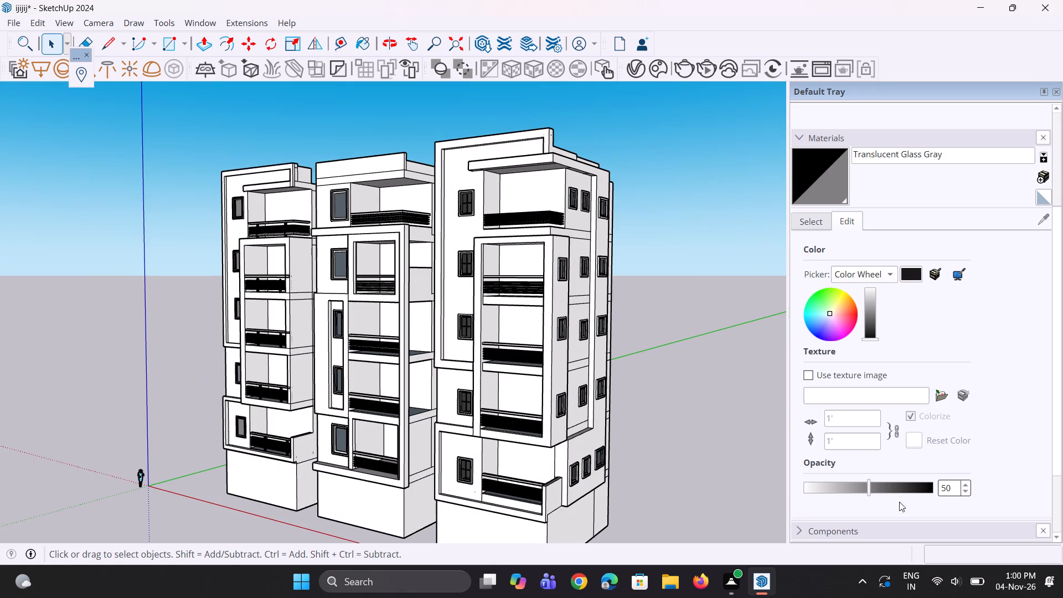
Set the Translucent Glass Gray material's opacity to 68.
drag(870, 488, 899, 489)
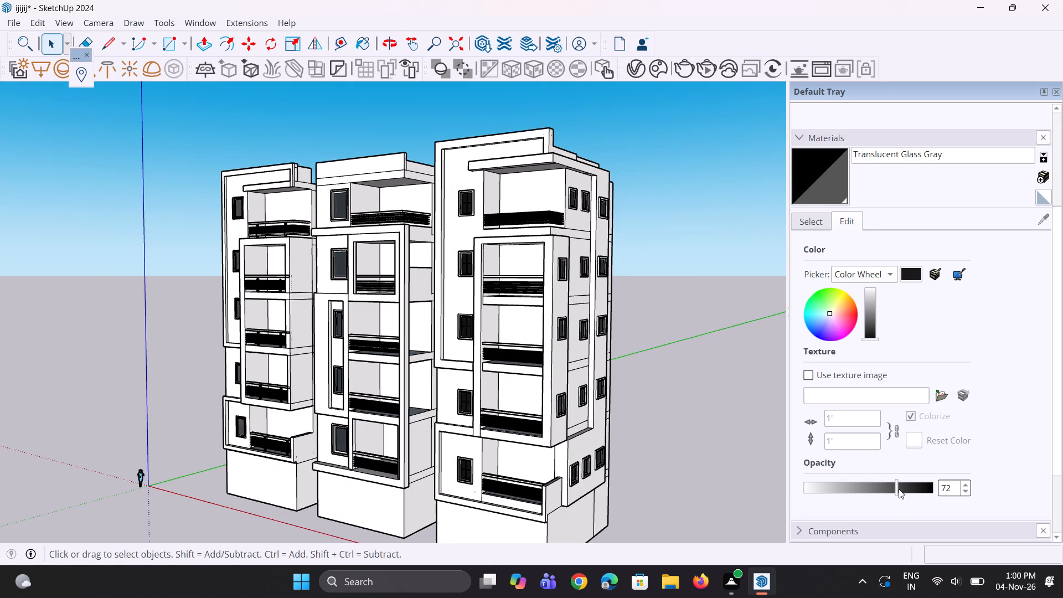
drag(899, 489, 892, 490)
Examine how the more opaque glass looks in the towers' side and front windows.
scroll(525, 430, up, 9)
middle_drag(618, 429, 575, 426)
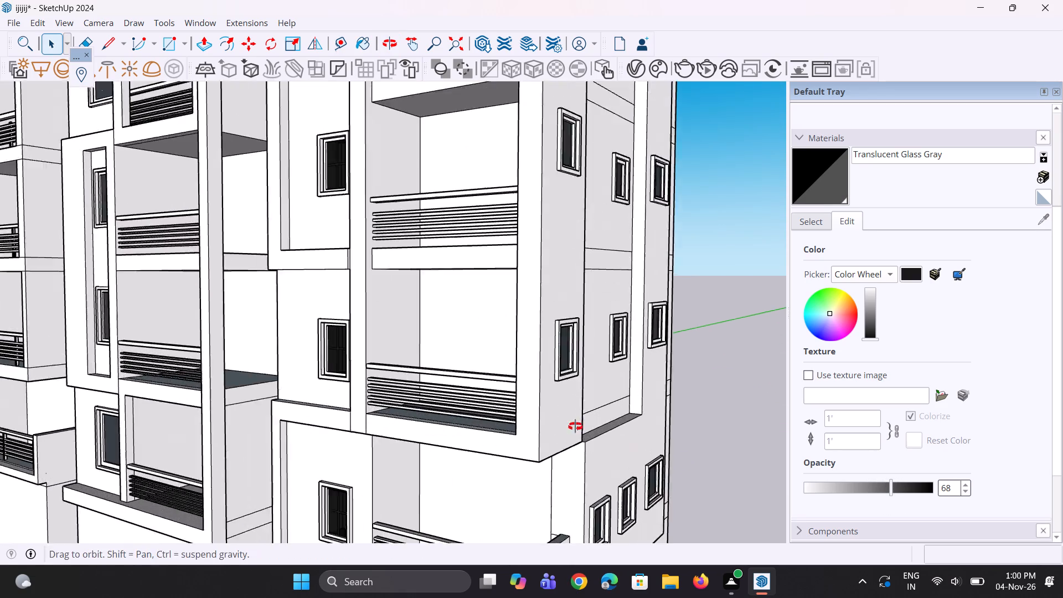
middle_drag(575, 426, 480, 440)
scroll(418, 368, up, 4)
middle_drag(416, 368, 486, 368)
scroll(501, 340, down, 5)
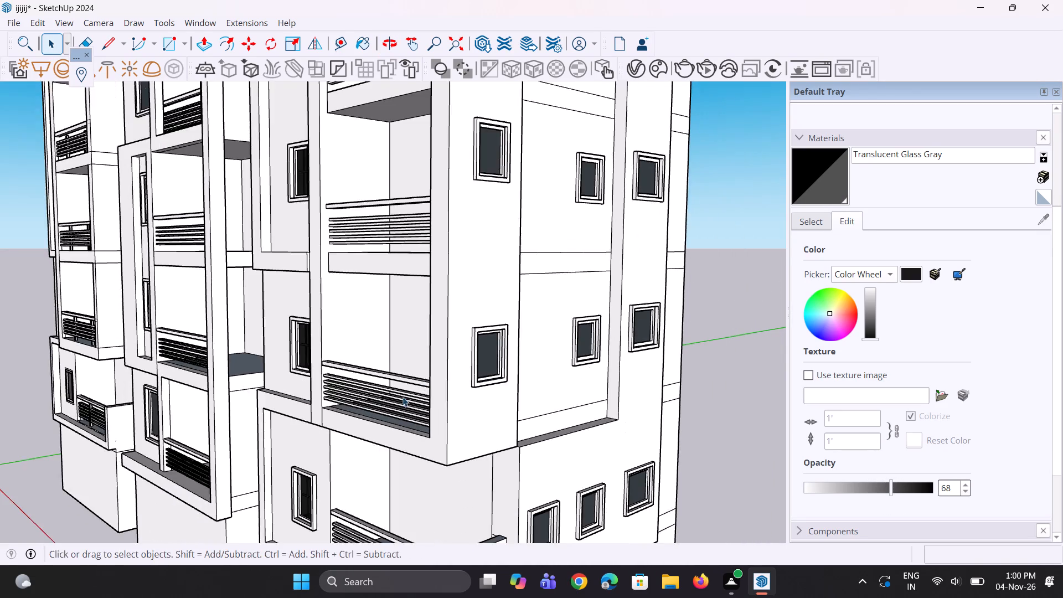
middle_drag(403, 398, 645, 398)
scroll(565, 349, down, 8)
scroll(469, 292, up, 2)
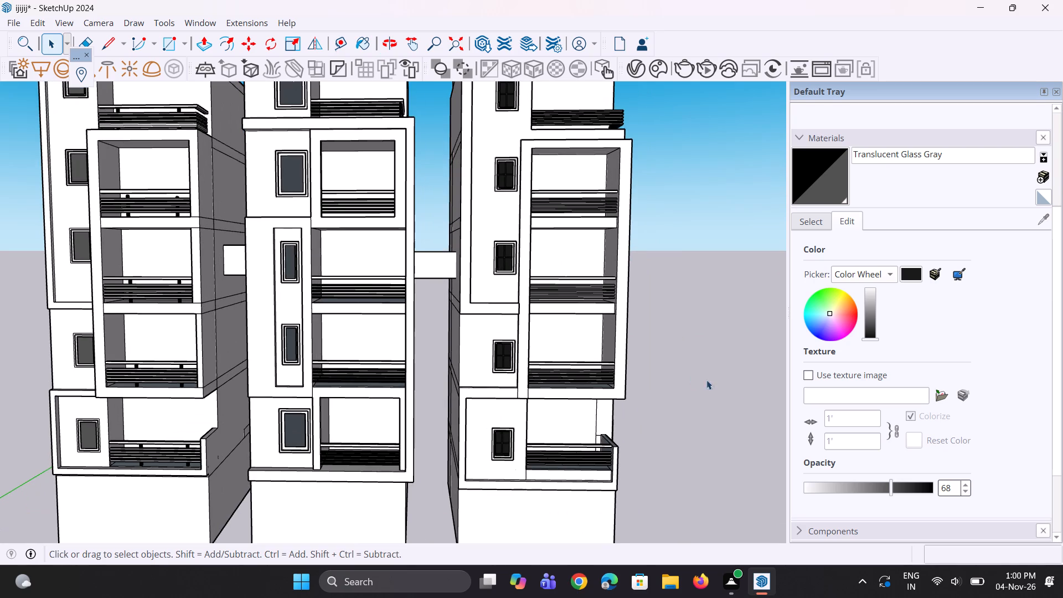
scroll(858, 453, up, 2)
scroll(774, 339, down, 4)
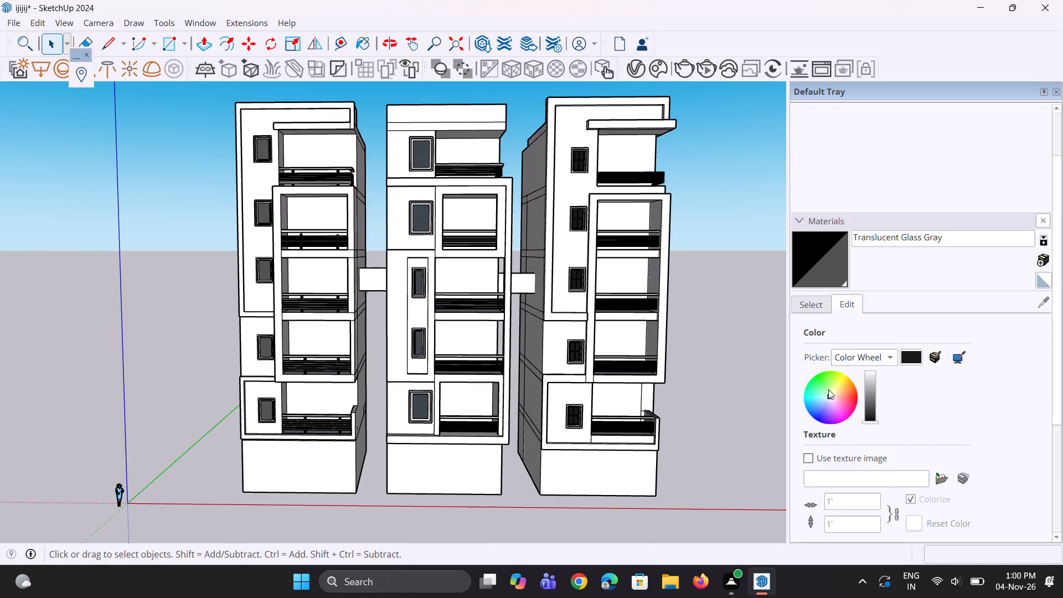
Set the Translucent Glass Gray material's opacity to 62.
scroll(856, 379, down, 5)
click(886, 401)
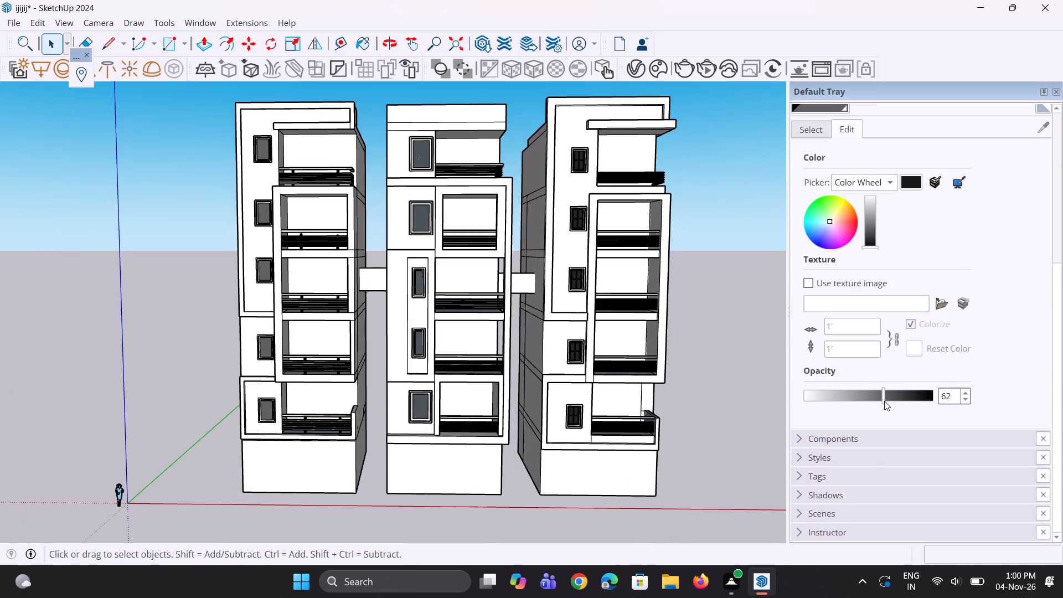
Examine the three towers' front facades, first close up and from farther away, with the adjusted window glass.
scroll(902, 411, up, 2)
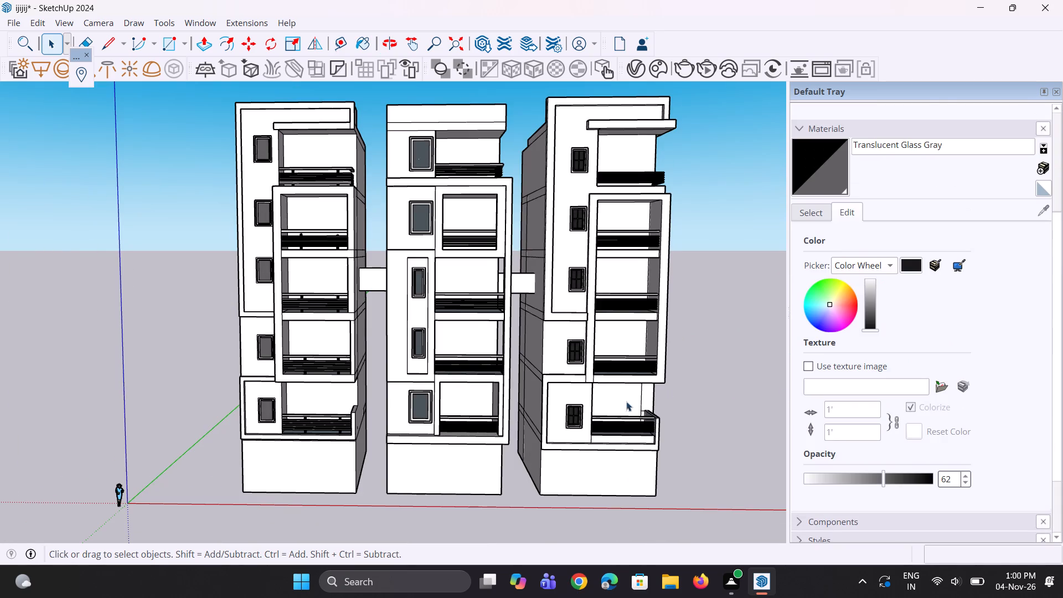
scroll(626, 401, up, 1)
middle_drag(625, 401, 539, 405)
scroll(483, 315, down, 3)
scroll(618, 447, up, 2)
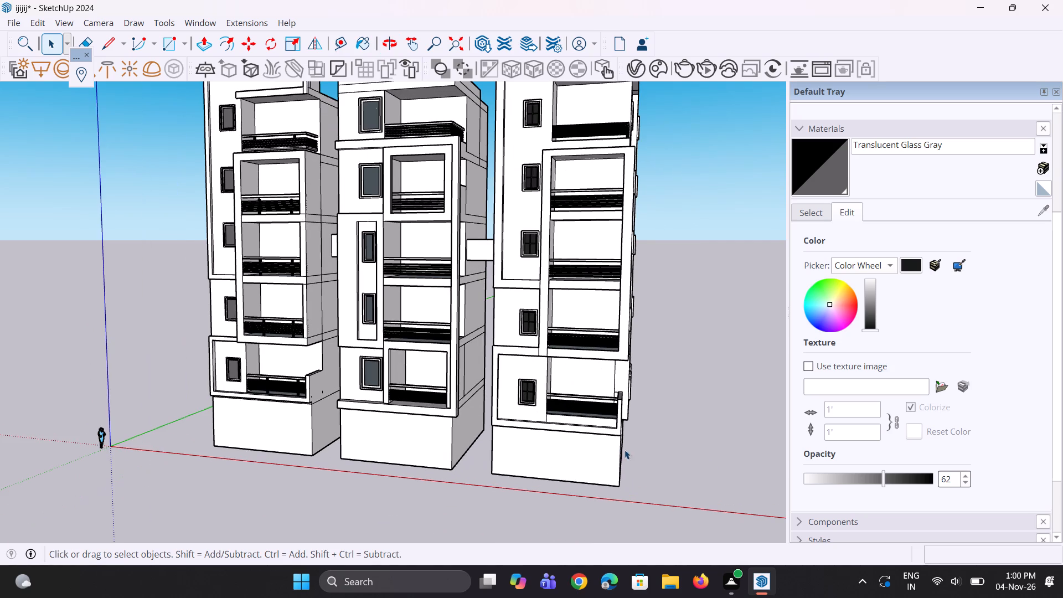
scroll(819, 475, up, 2)
scroll(764, 358, down, 4)
scroll(856, 385, down, 4)
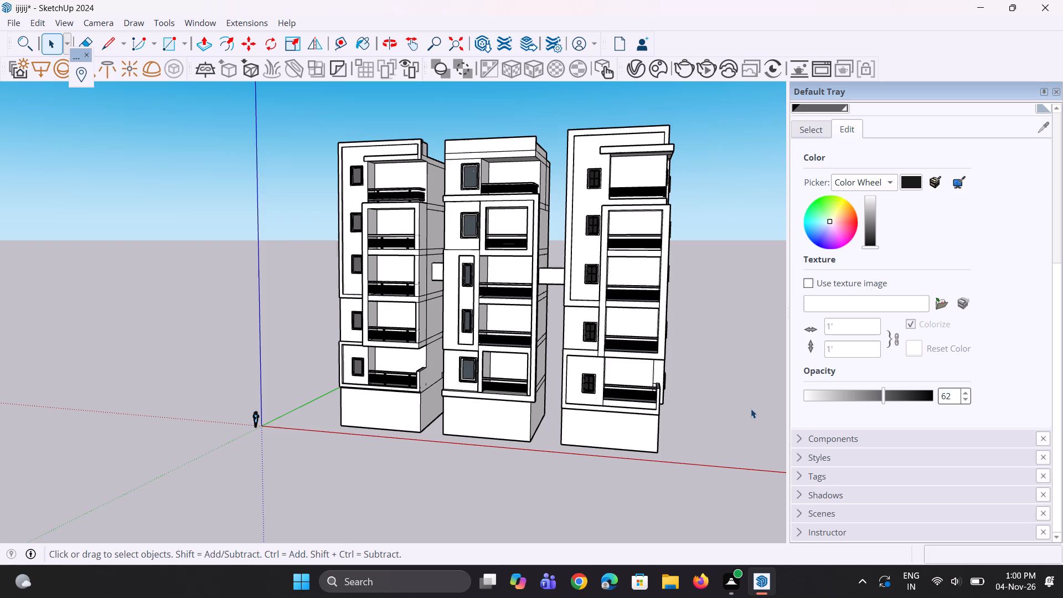
scroll(750, 408, down, 3)
scroll(529, 333, down, 8)
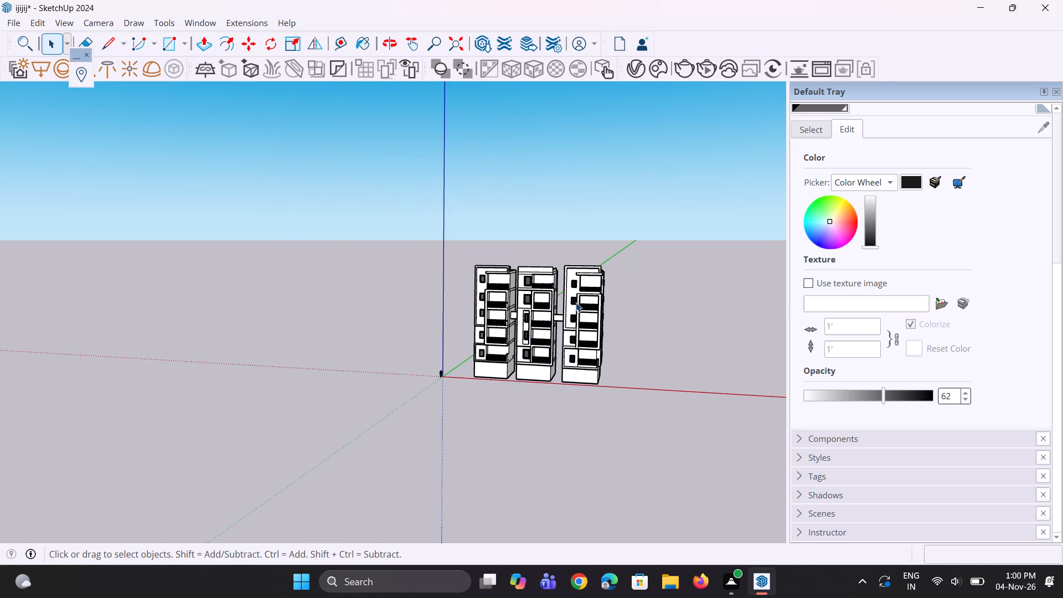
Draw a door-sized rectangle about 4' 8" by 8' 5" on the back wall of the top balcony in the tower with mullioned windows.
scroll(636, 260, up, 9)
key(r)
scroll(555, 300, up, 1)
middle_drag(554, 304, 580, 353)
scroll(565, 352, up, 12)
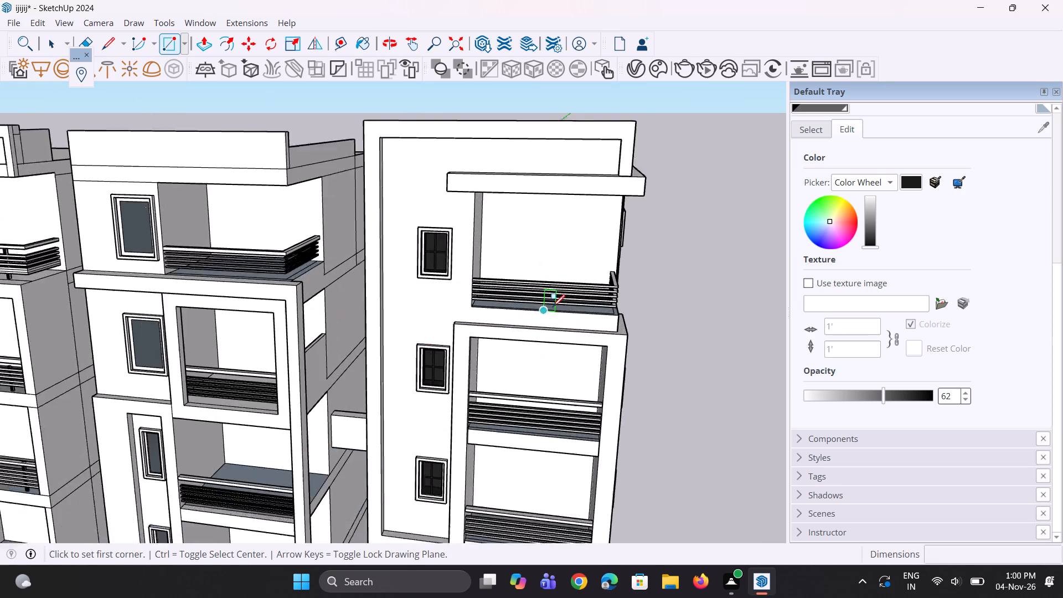
scroll(546, 282, up, 3)
middle_drag(546, 280, 558, 372)
scroll(555, 330, up, 7)
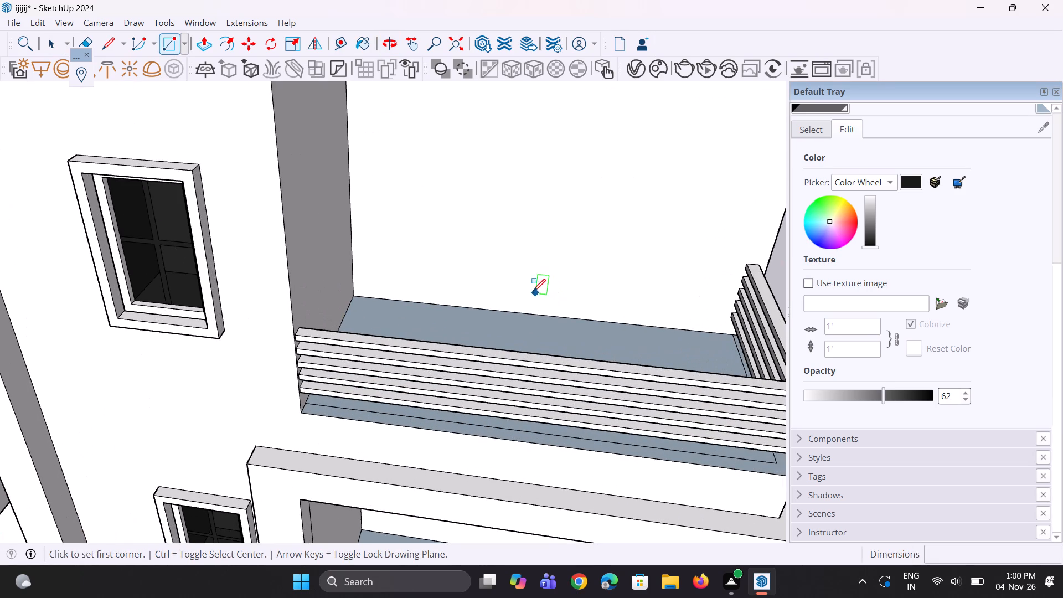
click(533, 291)
middle_drag(681, 293, 669, 244)
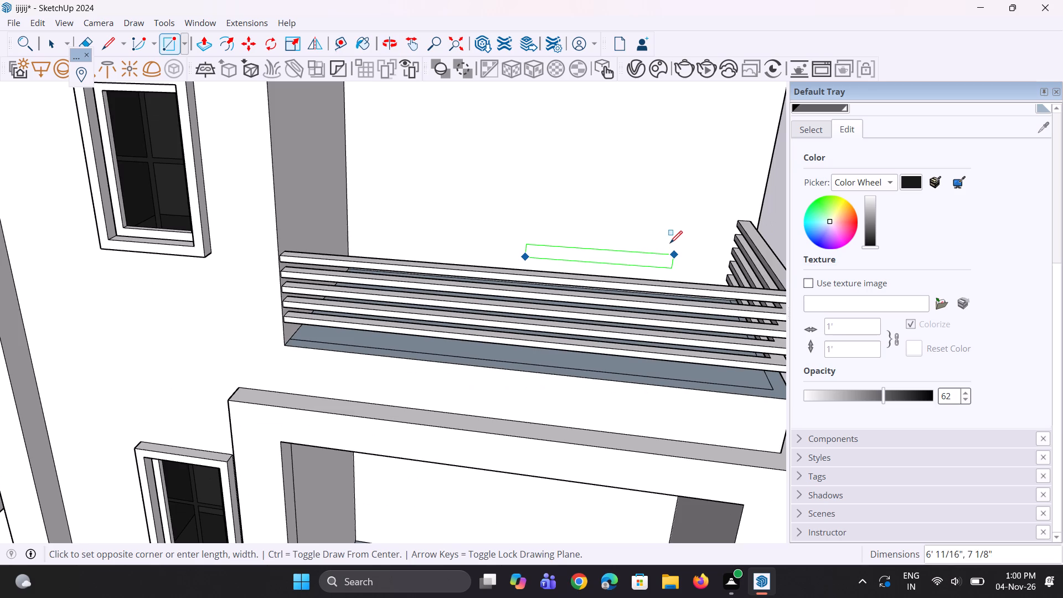
scroll(689, 167, down, 14)
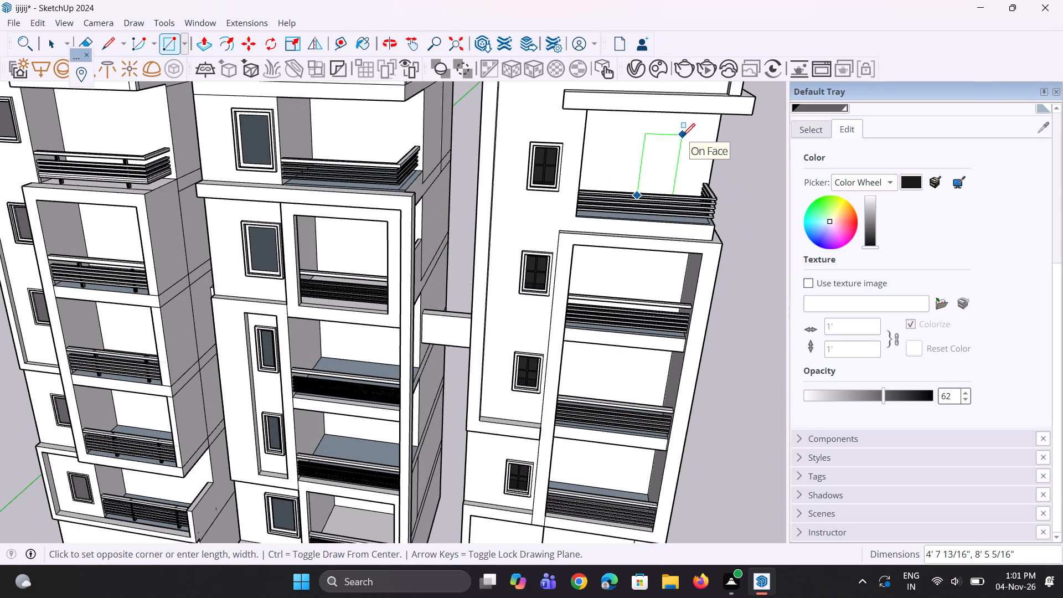
click(683, 136)
Copy the door rectangle from the top balcony about 16' 3" down onto the next balcony's back wall in the mullioned-window tower.
middle_drag(658, 182, 566, 239)
key(space)
scroll(657, 248, up, 1)
key(space)
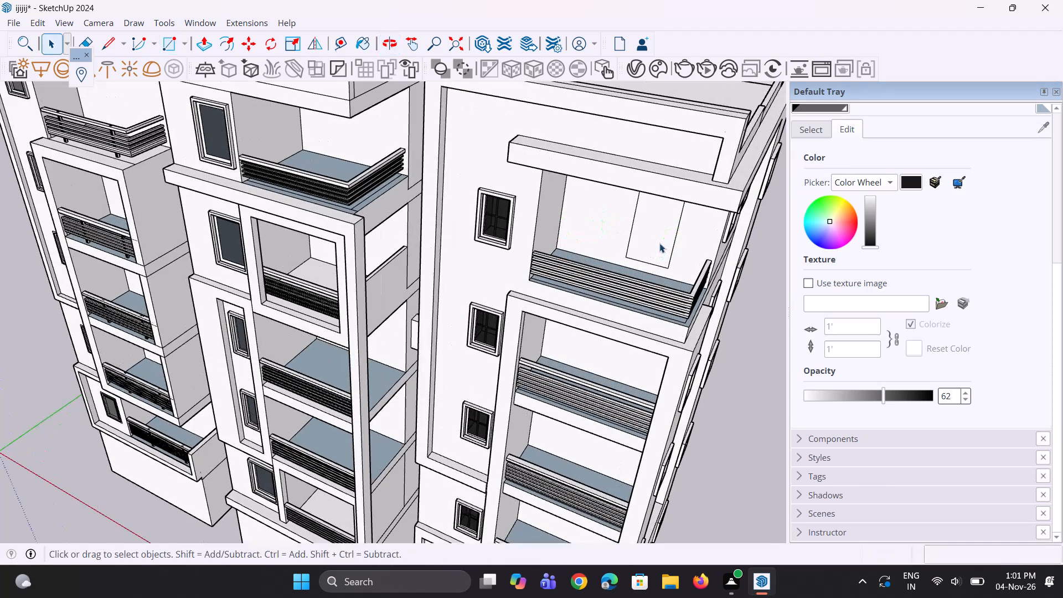
click(659, 239)
middle_drag(650, 285, 683, 163)
key(m)
scroll(683, 155, up, 1)
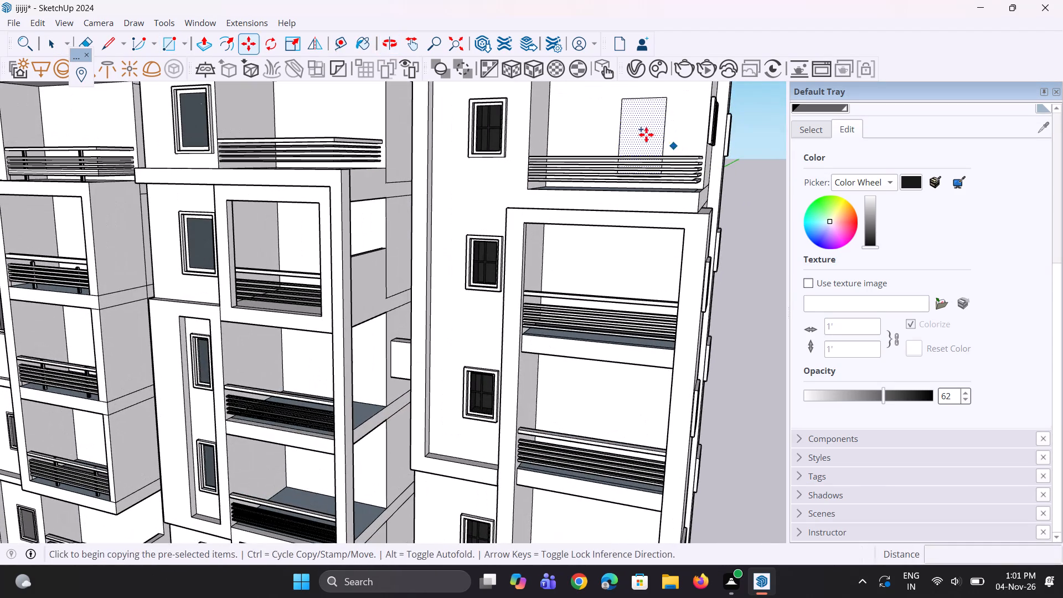
drag(646, 133, 646, 151)
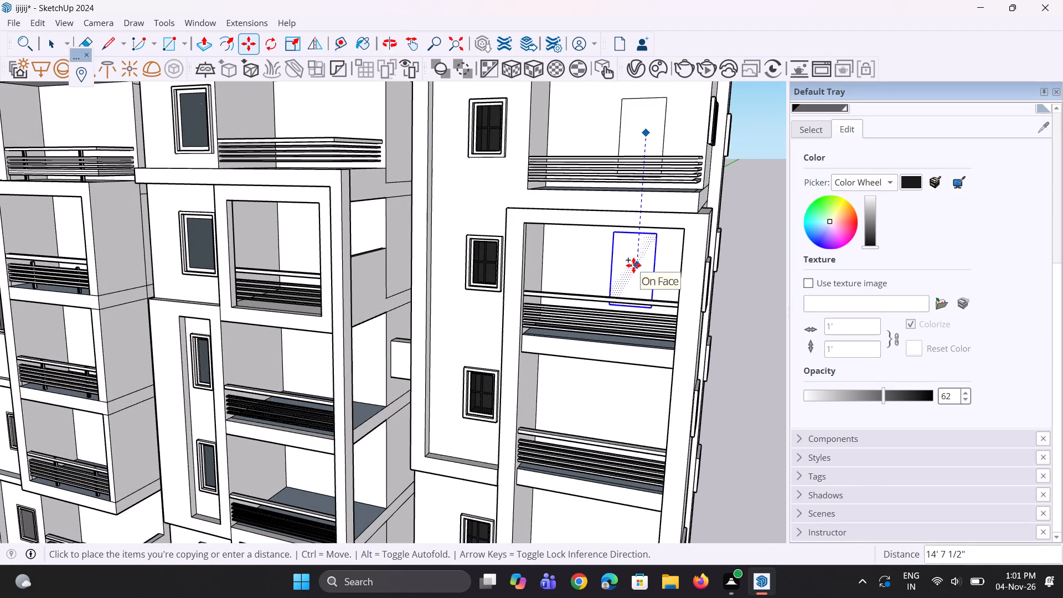
scroll(634, 265, up, 6)
middle_drag(637, 270, 639, 301)
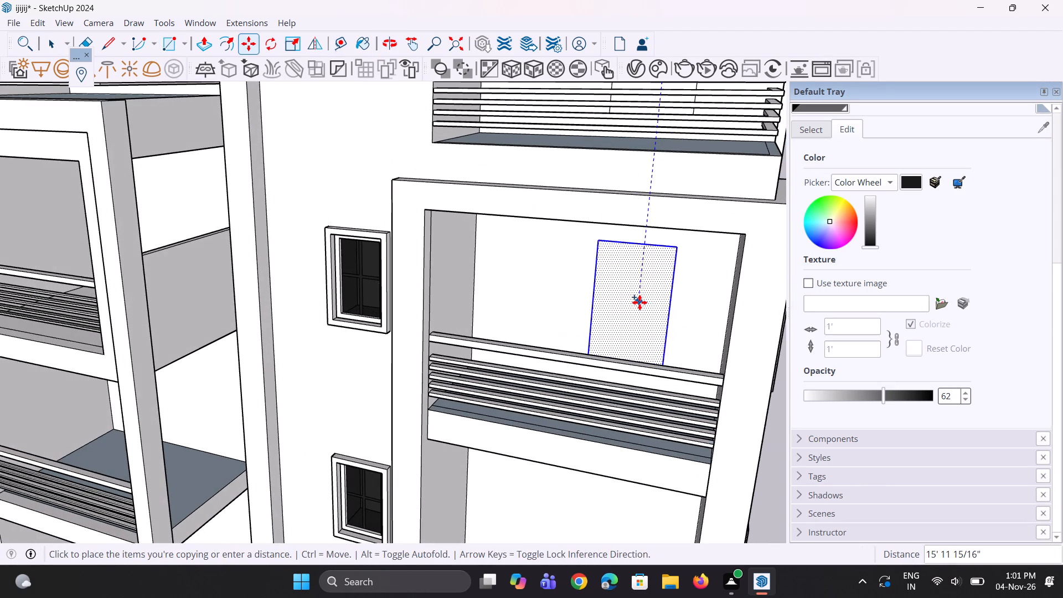
click(644, 306)
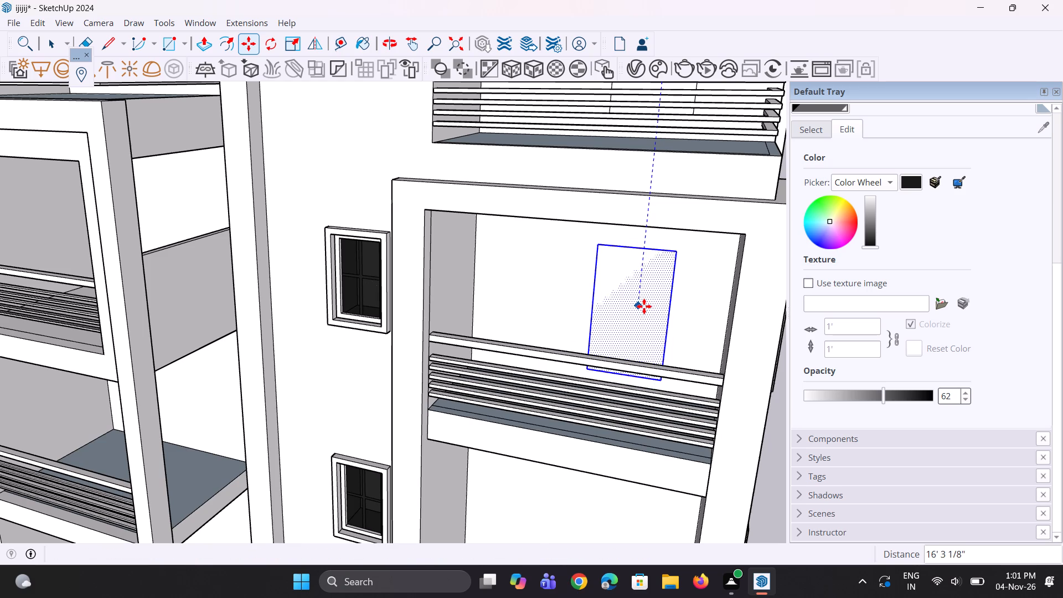
Copy the door rectangle about 15' 7" down onto the back wall of the third balcony from the top.
scroll(647, 202, down, 5)
click(649, 265)
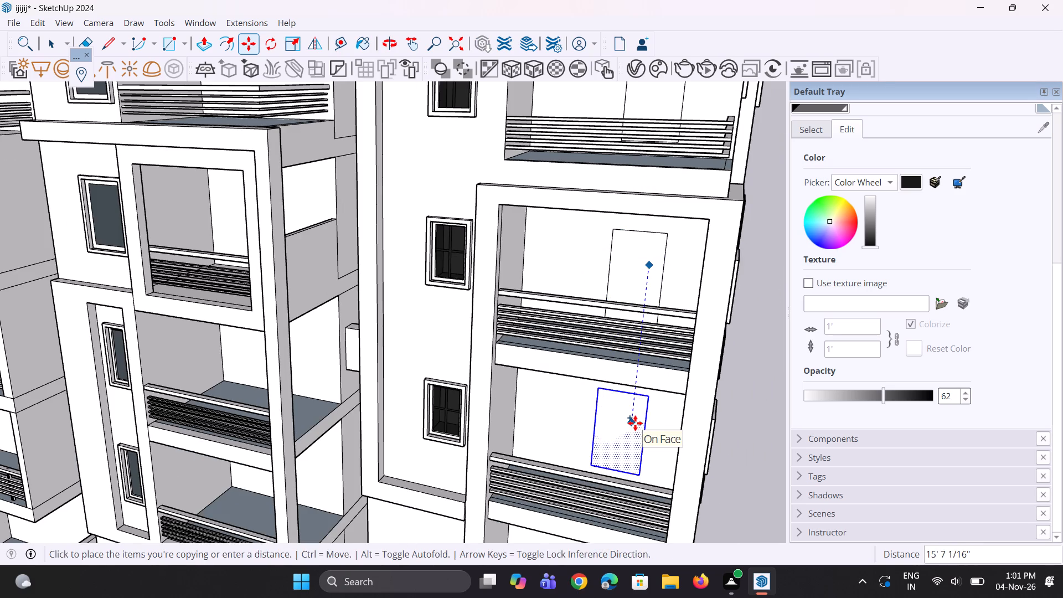
click(635, 423)
Copy the door rectangle about 16' 4" down onto the back wall of the fourth balcony from the top.
scroll(651, 217, down, 5)
middle_drag(574, 329, 639, 377)
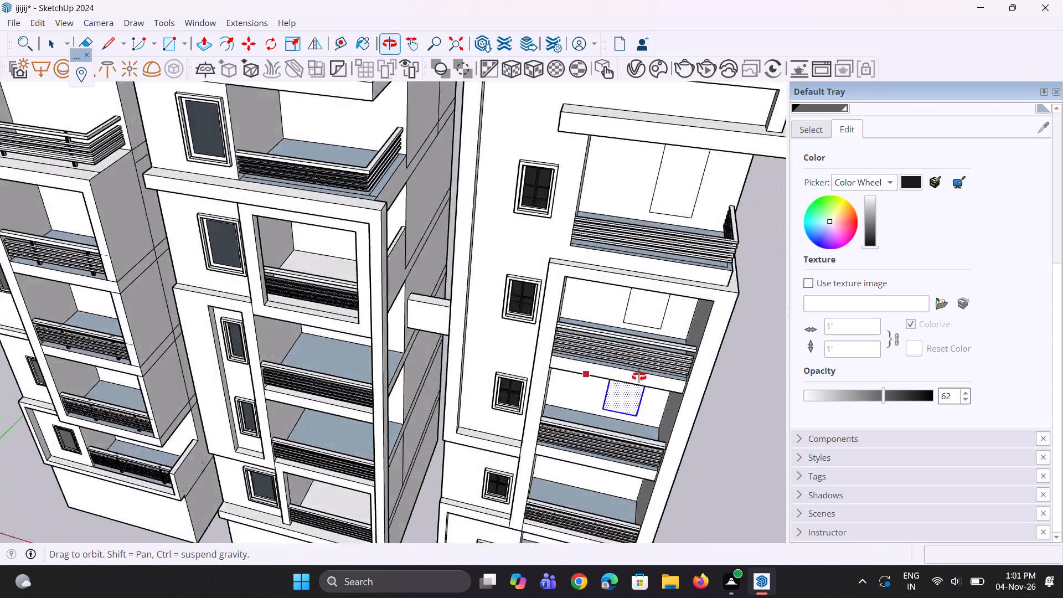
middle_drag(639, 377, 665, 192)
scroll(646, 294, up, 3)
drag(641, 321, 642, 340)
scroll(642, 341, down, 5)
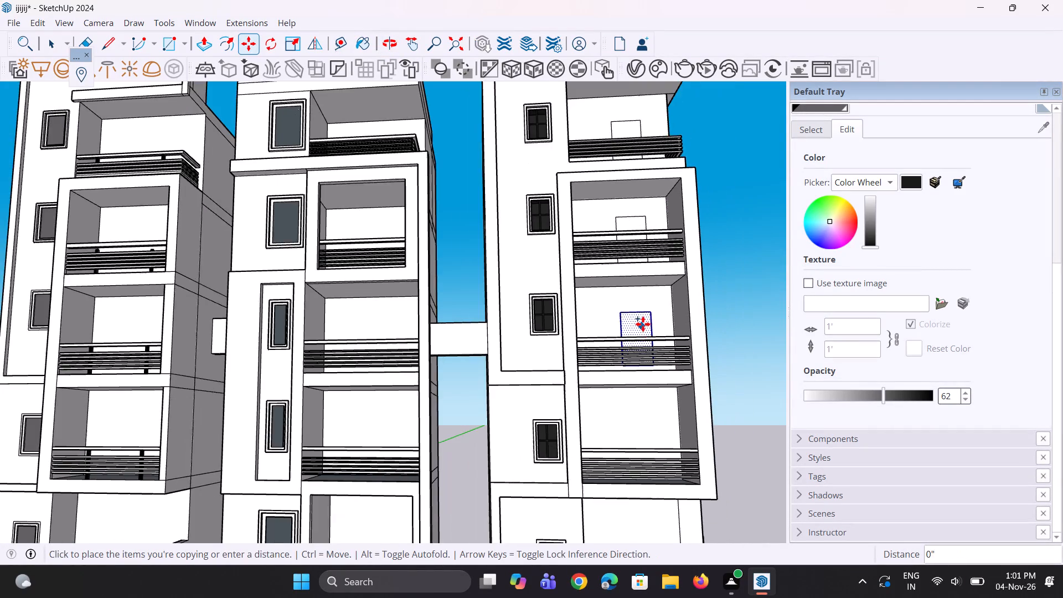
scroll(643, 392, up, 2)
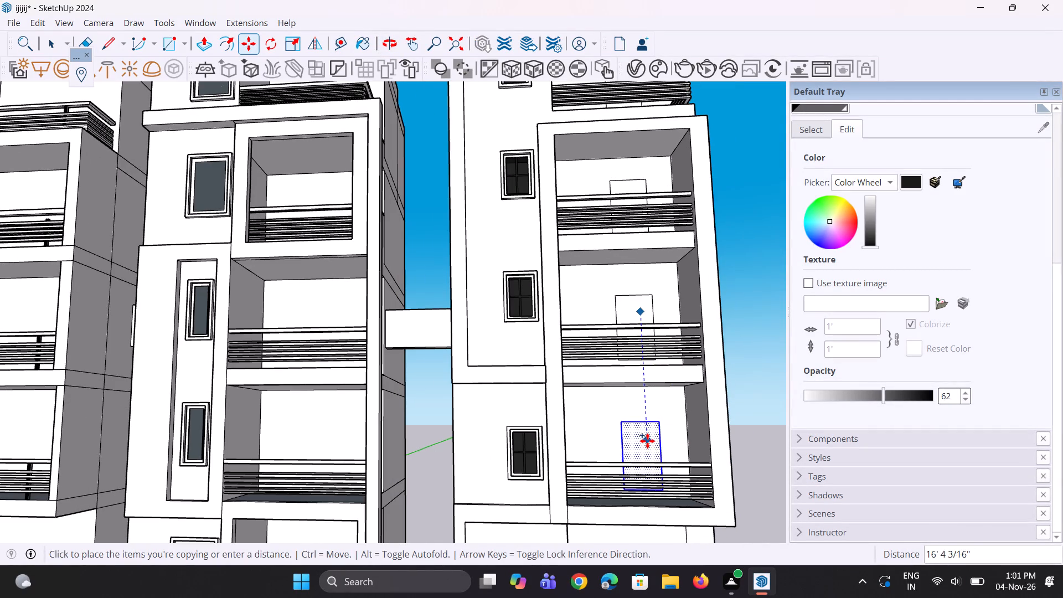
drag(648, 438, 648, 433)
Copy the door rectangle about 17' down onto the back wall of the lowest balcony in the mullioned-window tower.
scroll(596, 259, down, 5)
middle_drag(596, 327, 596, 546)
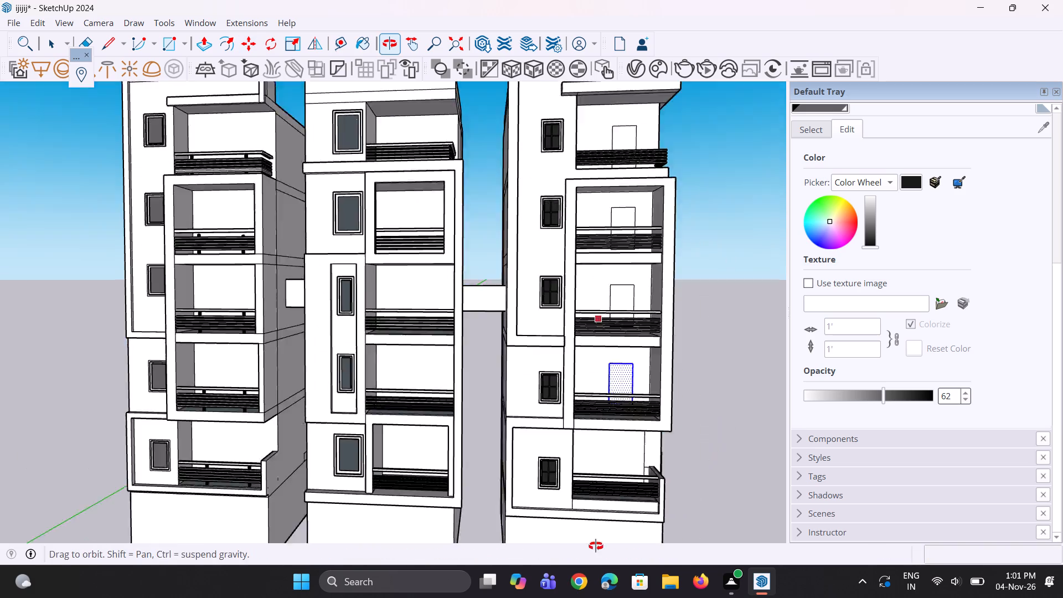
middle_drag(596, 546, 597, 548)
scroll(598, 466, up, 8)
middle_drag(621, 387, 625, 313)
click(596, 260)
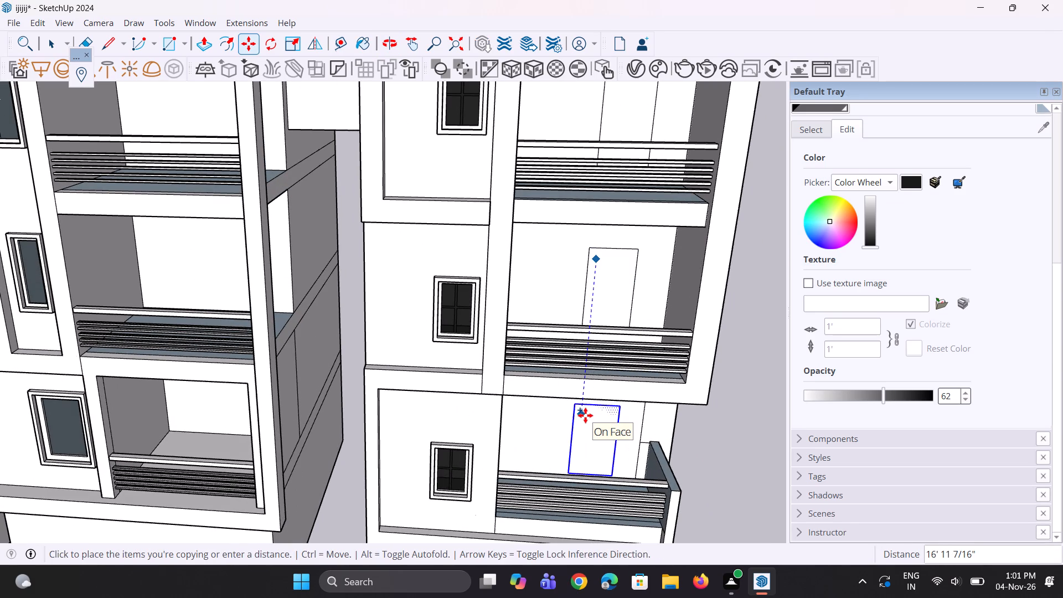
scroll(585, 415, up, 6)
click(584, 415)
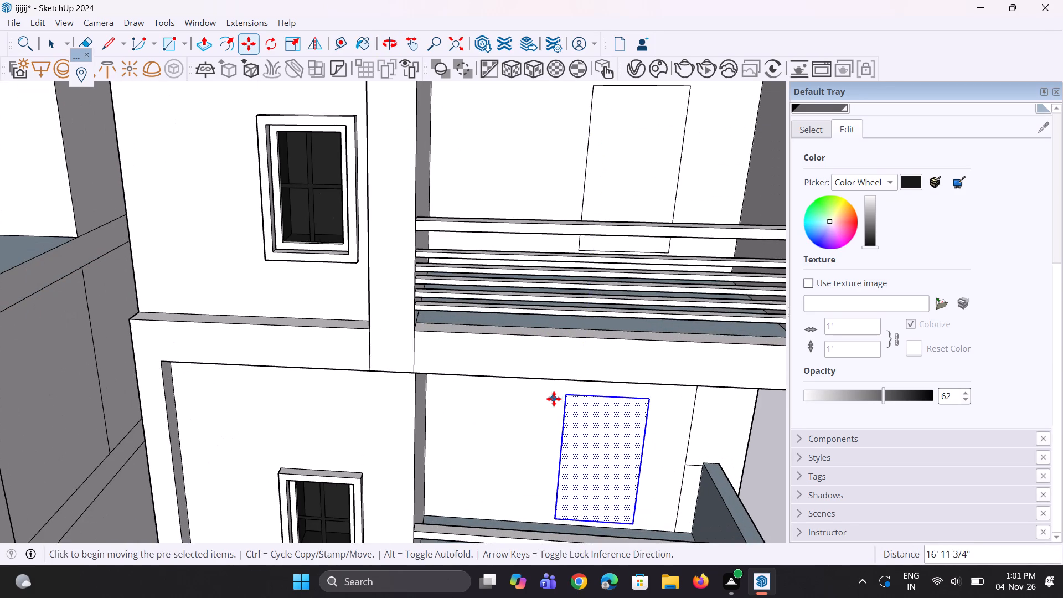
scroll(554, 399, down, 5)
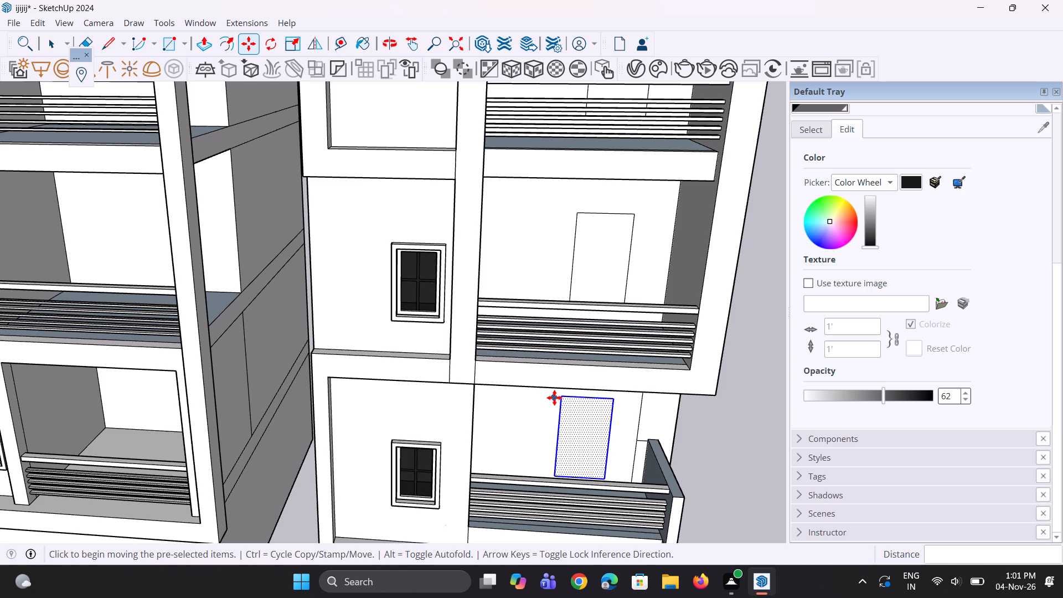
key(space)
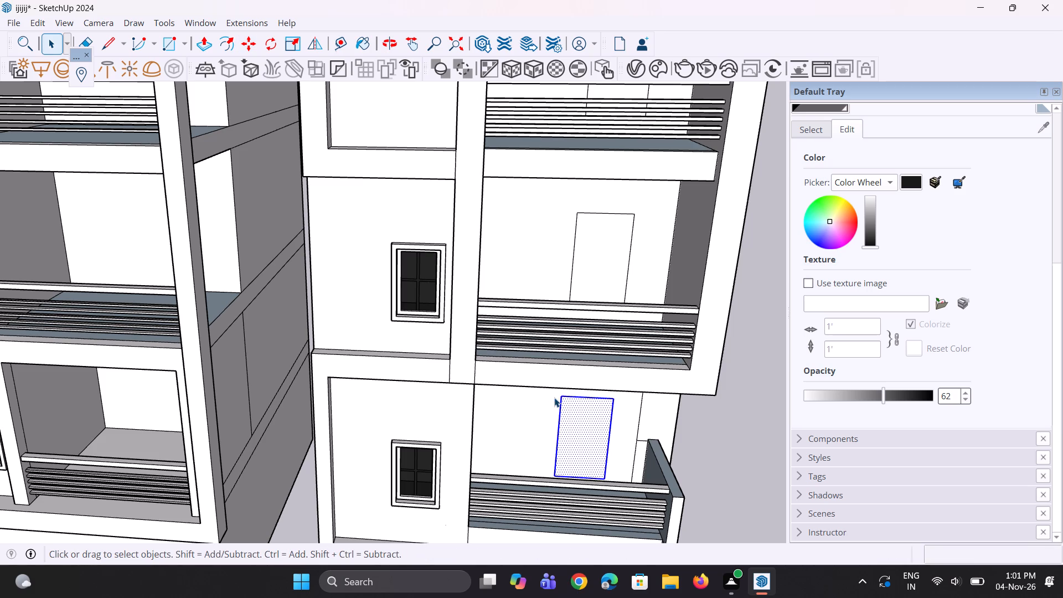
Copy the lowest balcony's door rectangle about 41' 2" across onto the back wall of the middle tower's lowest balcony.
scroll(634, 317, down, 6)
key(m)
scroll(615, 376, up, 1)
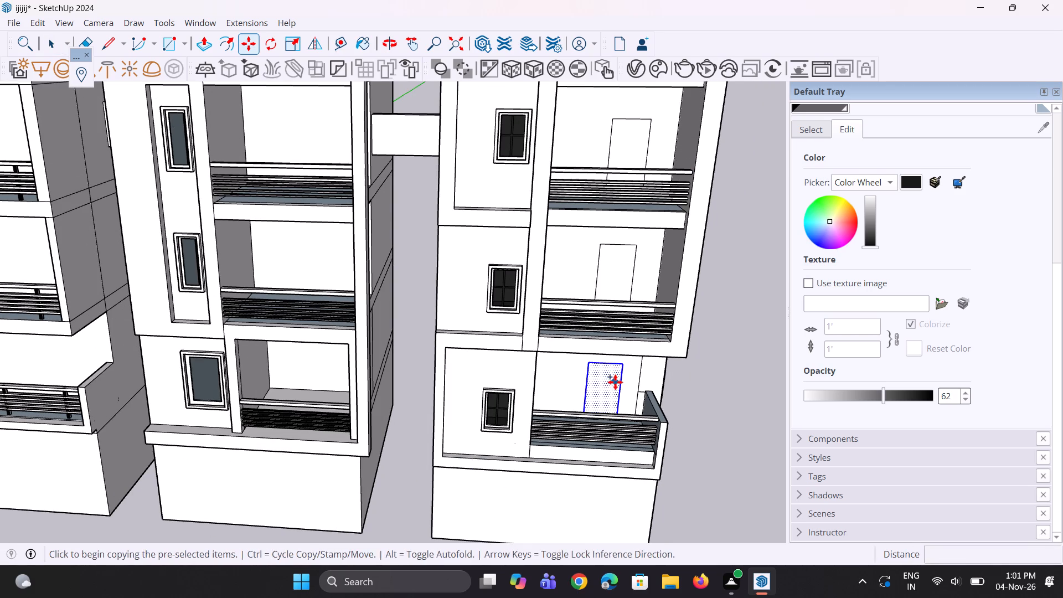
click(615, 383)
scroll(372, 386, up, 2)
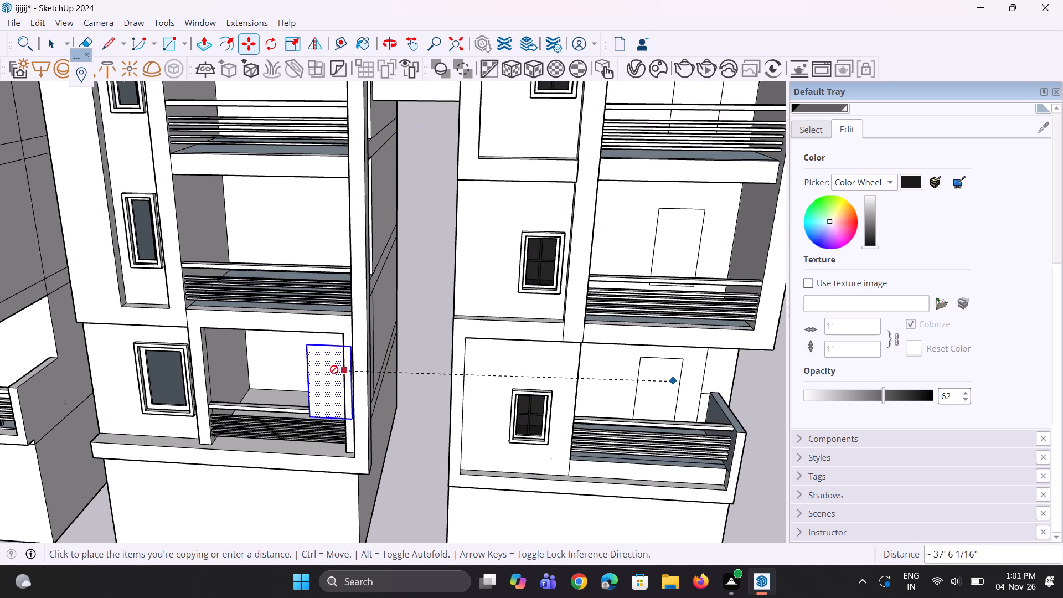
scroll(331, 368, up, 5)
click(326, 341)
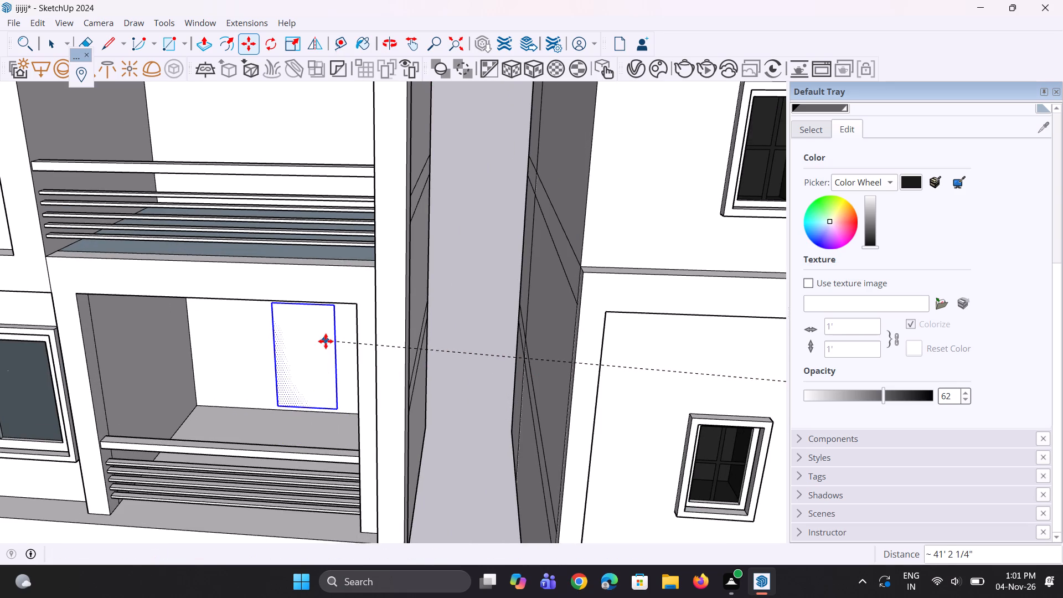
Adjust the door rectangle's sideways position on the middle tower's lowest balcony wall and raise it about 10".
middle_drag(337, 404, 416, 355)
scroll(417, 354, down, 5)
scroll(321, 364, up, 2)
click(334, 385)
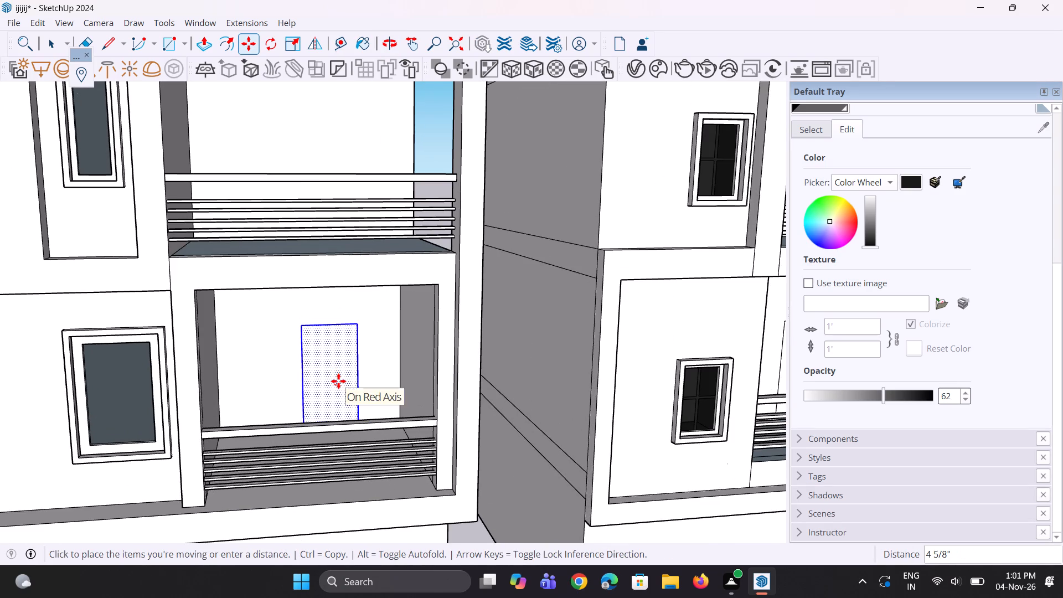
click(338, 381)
scroll(402, 321, down, 5)
middle_drag(393, 336, 376, 377)
scroll(371, 384, up, 12)
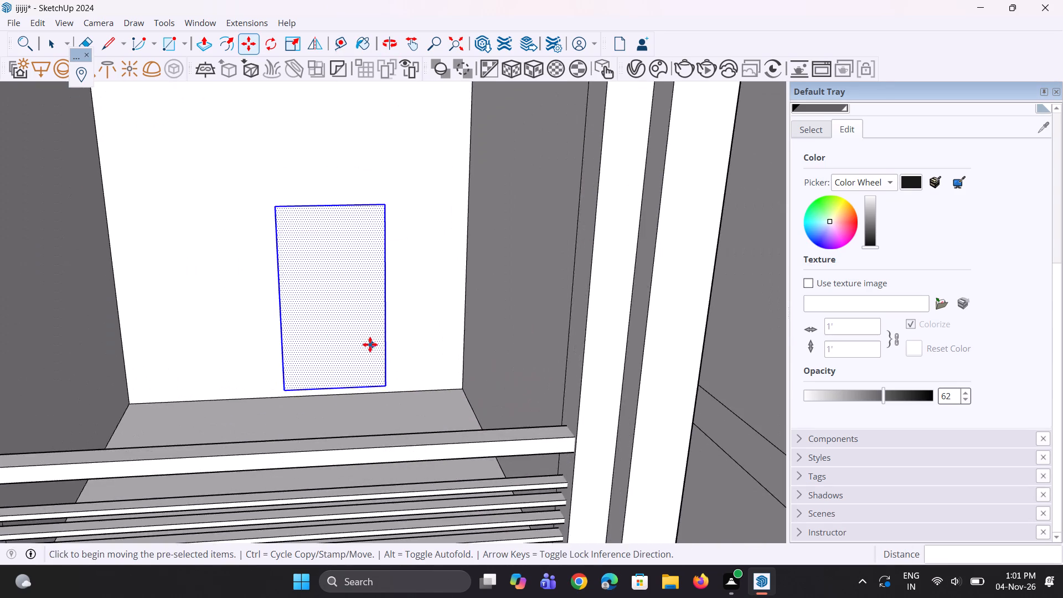
scroll(370, 344, up, 2)
click(352, 324)
click(383, 323)
click(376, 341)
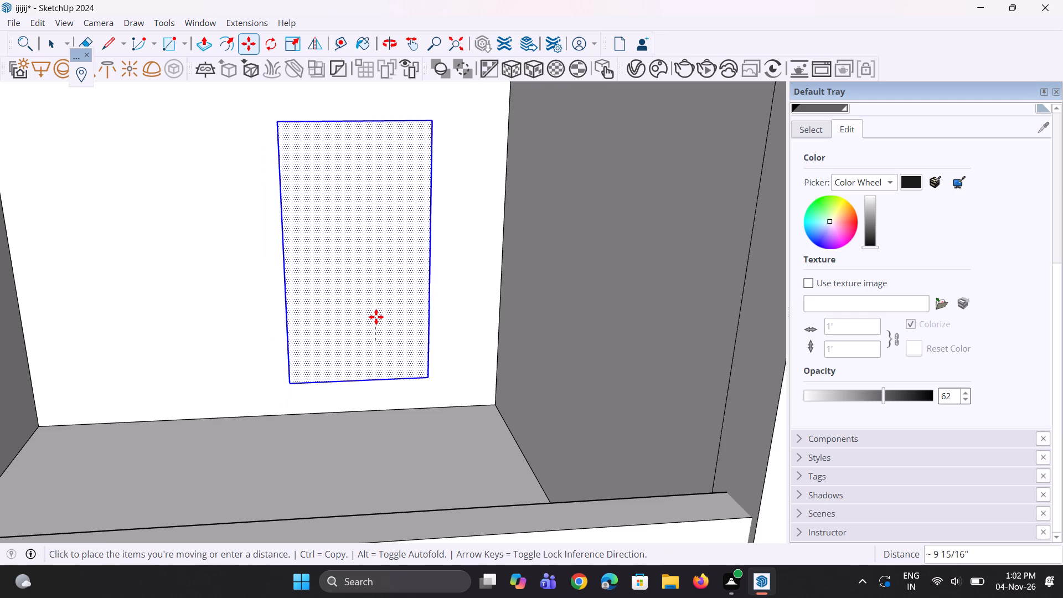
click(376, 317)
Copy the door rectangle about 16' 2" up onto the back wall of the middle tower's second balcony from the bottom.
click(375, 326)
scroll(386, 280, down, 11)
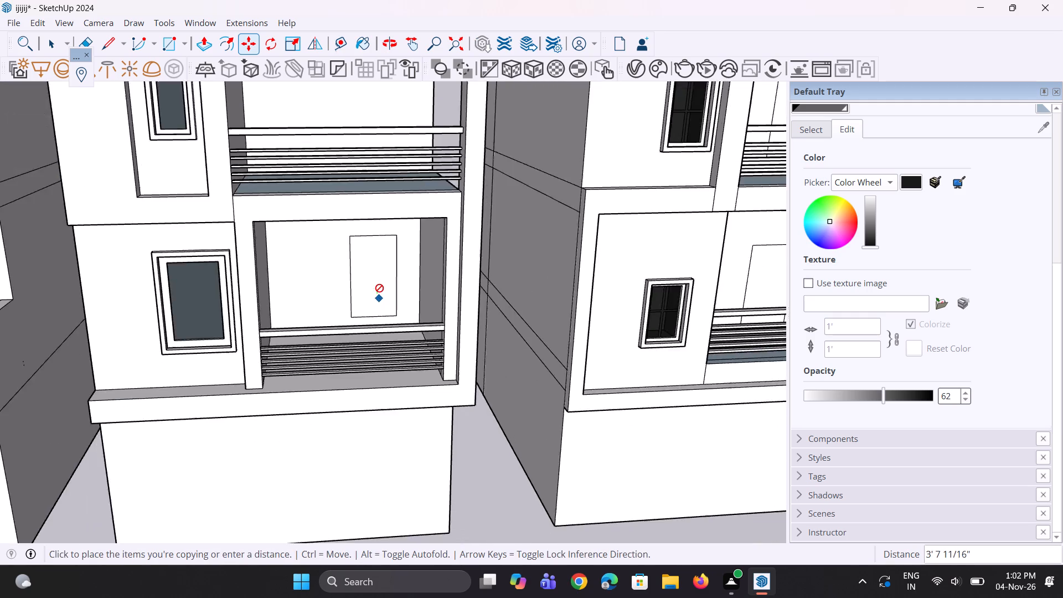
scroll(379, 288, down, 6)
scroll(393, 211, up, 10)
middle_drag(384, 171, 377, 209)
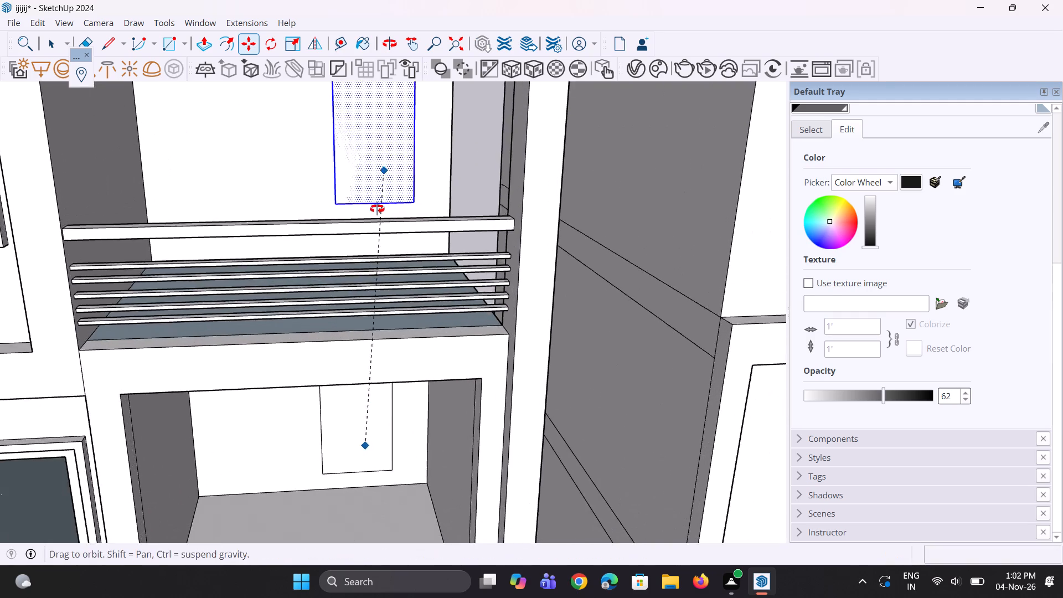
middle_drag(377, 209, 372, 252)
scroll(369, 227, up, 3)
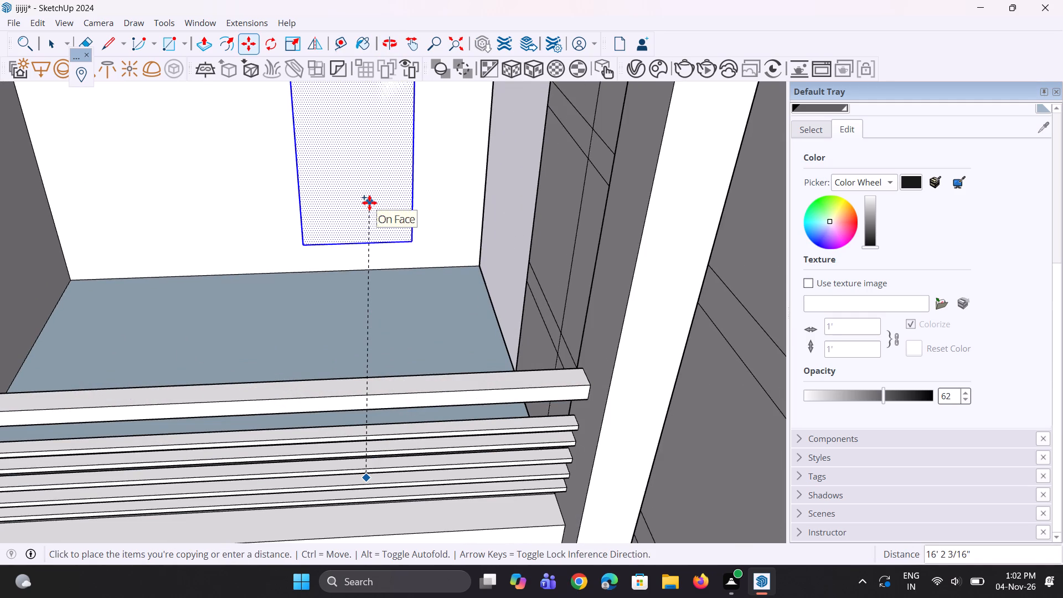
click(369, 207)
Copy the door rectangle about 15' 11" up onto the back wall of the middle tower's third balcony from the bottom.
scroll(374, 286, down, 10)
middle_drag(377, 276, 377, 252)
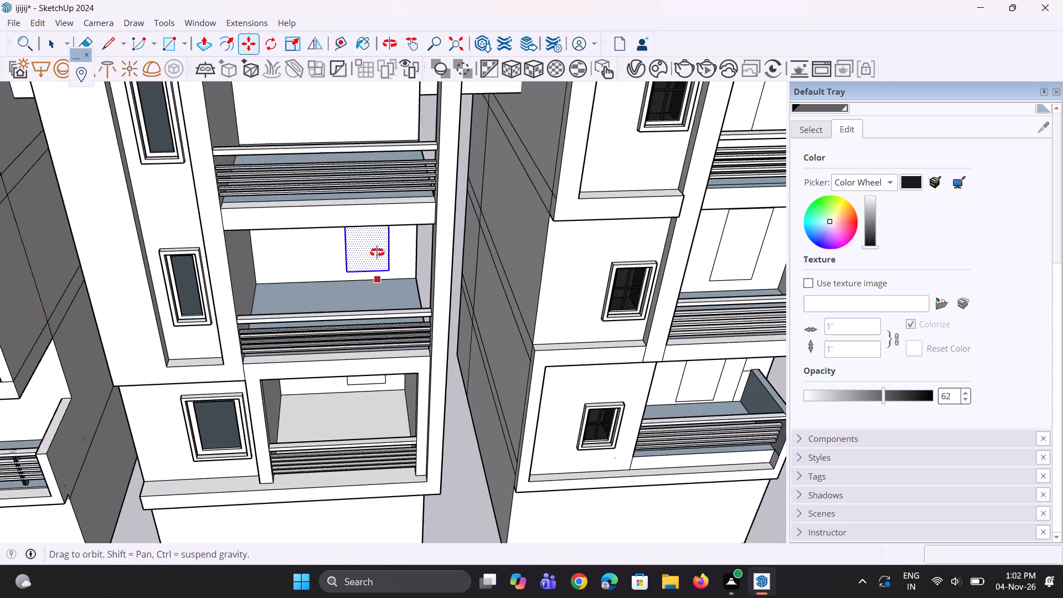
middle_drag(377, 252, 385, 192)
click(373, 249)
scroll(363, 257, down, 10)
middle_drag(378, 121, 376, 195)
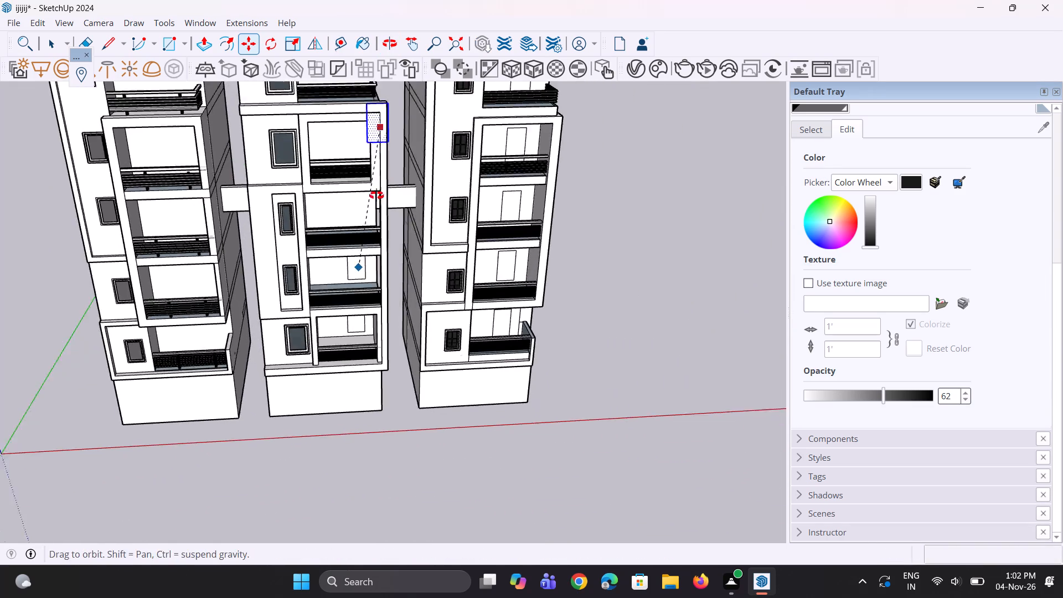
middle_drag(376, 195, 376, 198)
scroll(364, 227, up, 11)
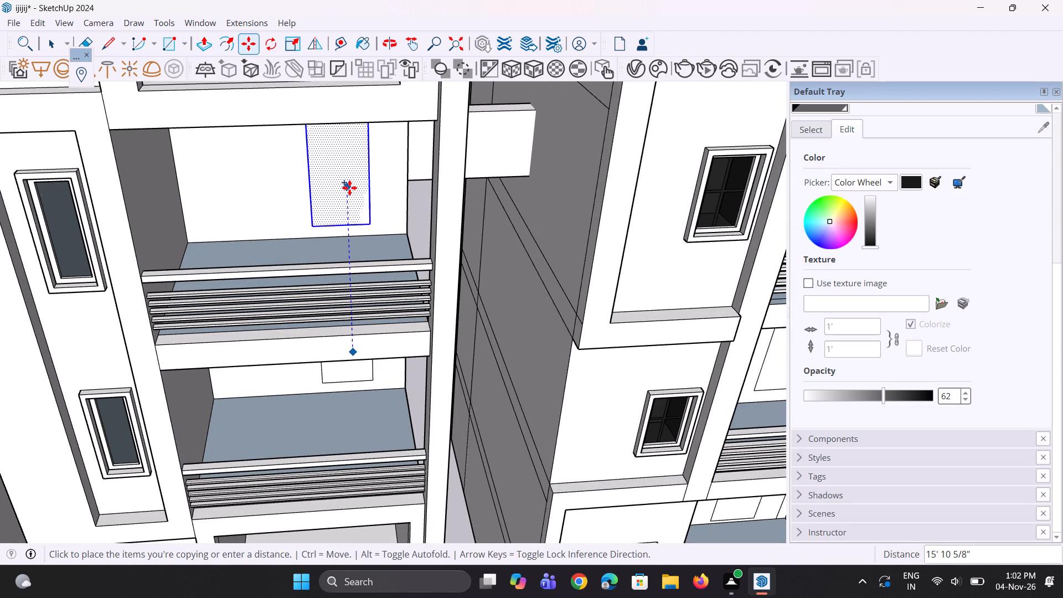
click(349, 189)
Copy the door rectangle about 15' 10" up onto the back wall of the middle tower's framed fourth balcony from the bottom.
scroll(358, 264, down, 10)
middle_drag(364, 187, 363, 128)
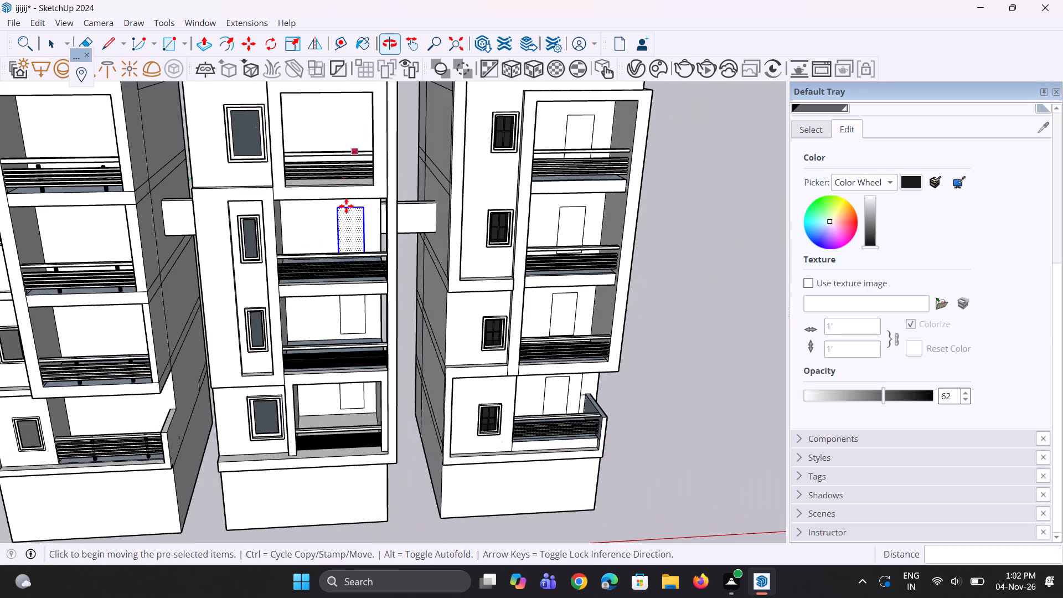
drag(344, 235, 347, 225)
middle_drag(326, 122, 326, 210)
scroll(348, 169, up, 4)
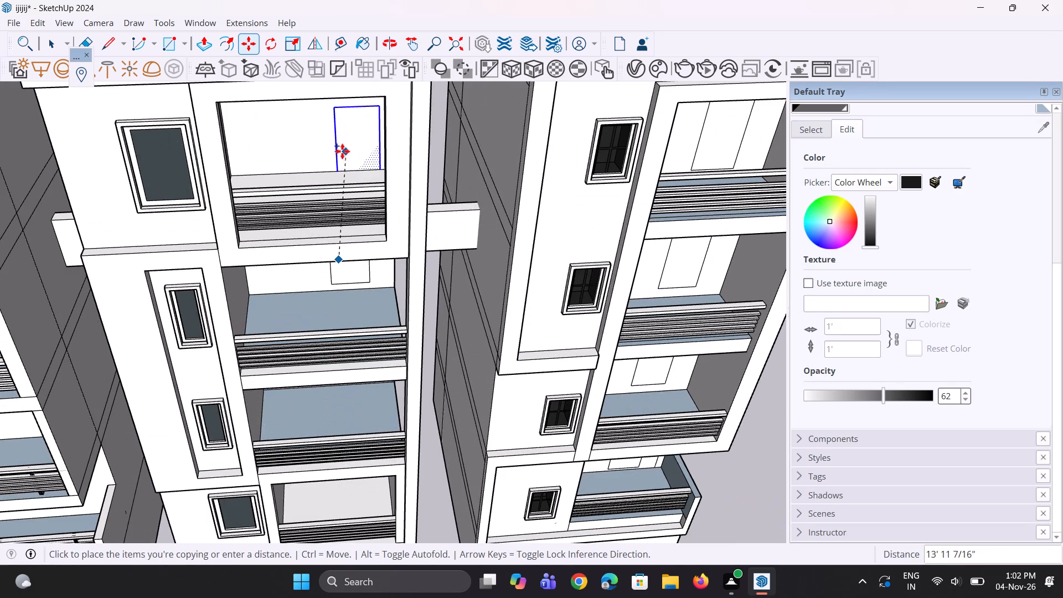
scroll(331, 138, up, 1)
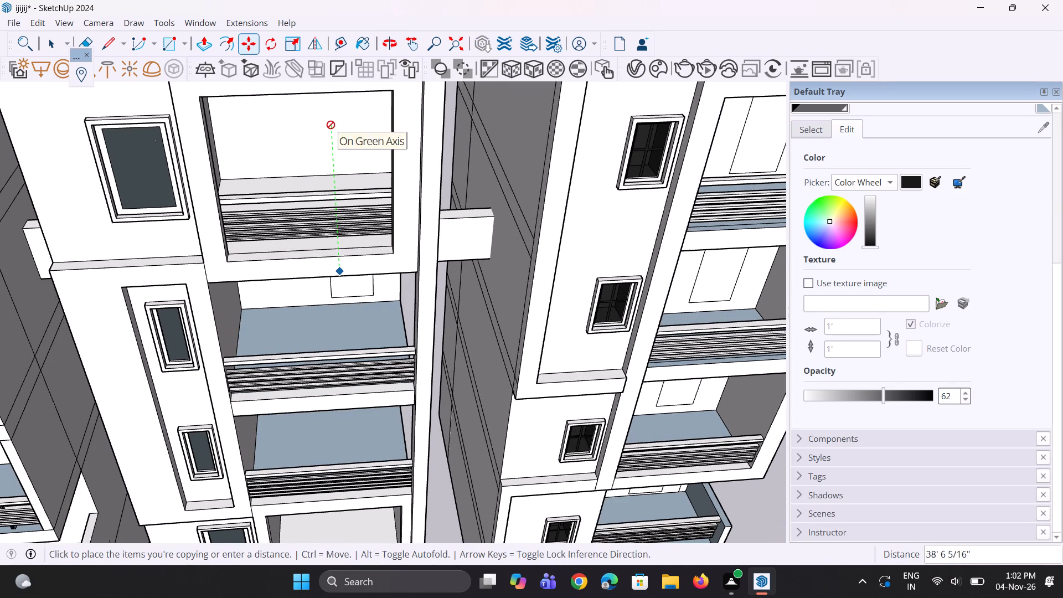
scroll(337, 143, up, 1)
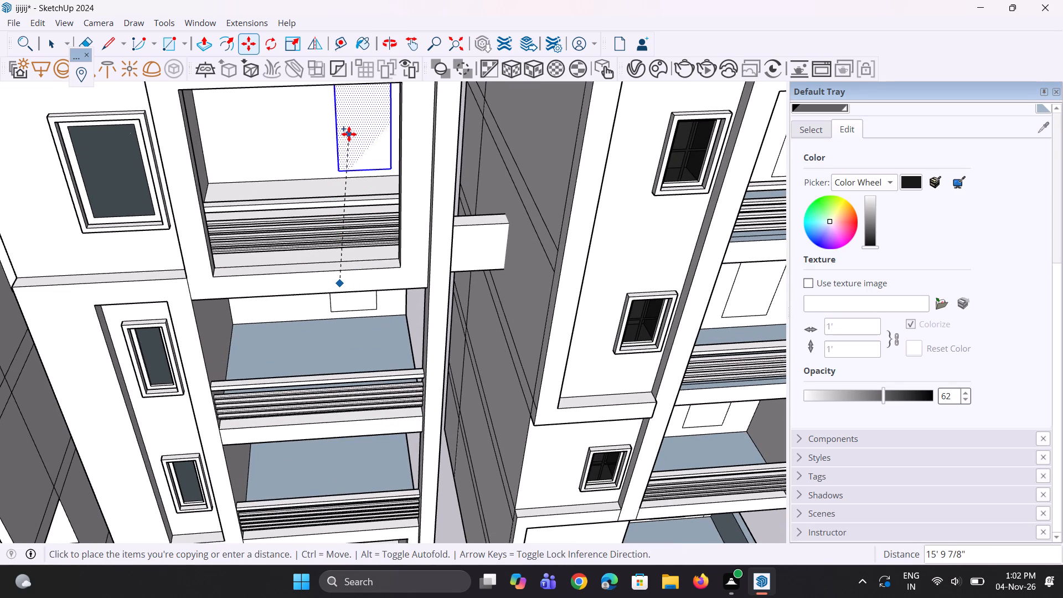
click(346, 134)
Shift the fourth balcony's door rectangle about 1' 3" sideways toward the middle of its back wall.
scroll(357, 163, up, 6)
click(363, 146)
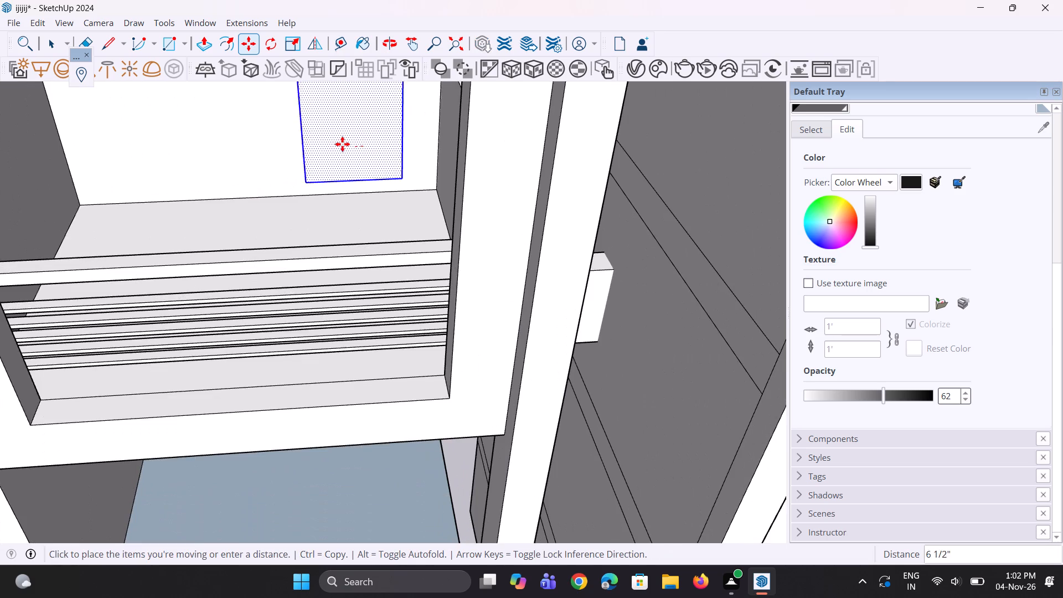
scroll(338, 144, up, 1)
click(331, 143)
scroll(324, 190, down, 2)
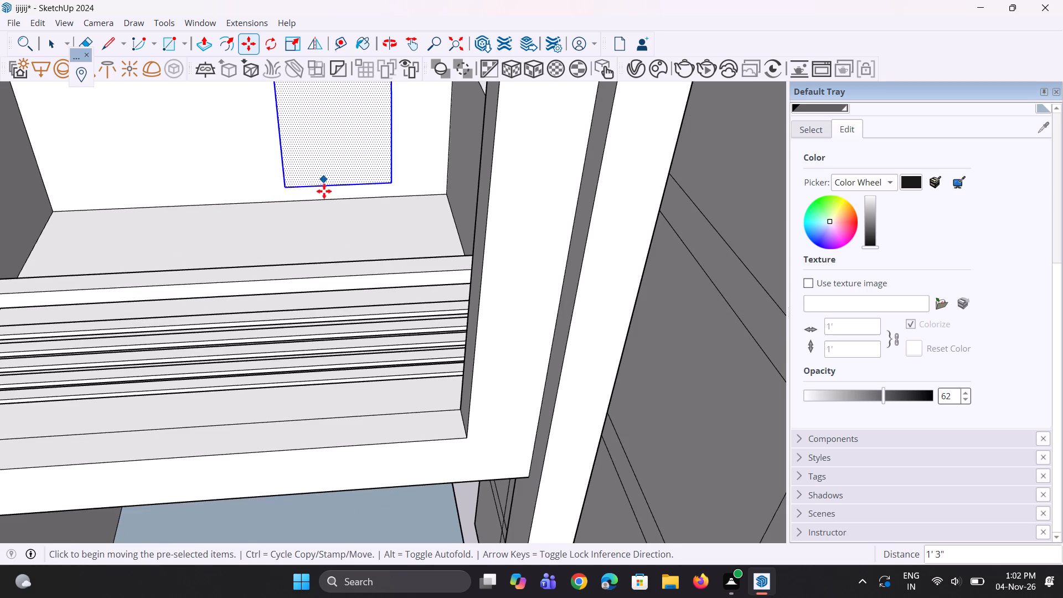
Copy the door rectangle about 39' across from the middle tower onto the back wall of the left tower's framed fourth balcony from the bottom.
scroll(324, 191, down, 8)
middle_drag(327, 240, 341, 55)
scroll(369, 136, down, 5)
middle_drag(365, 132, 345, 205)
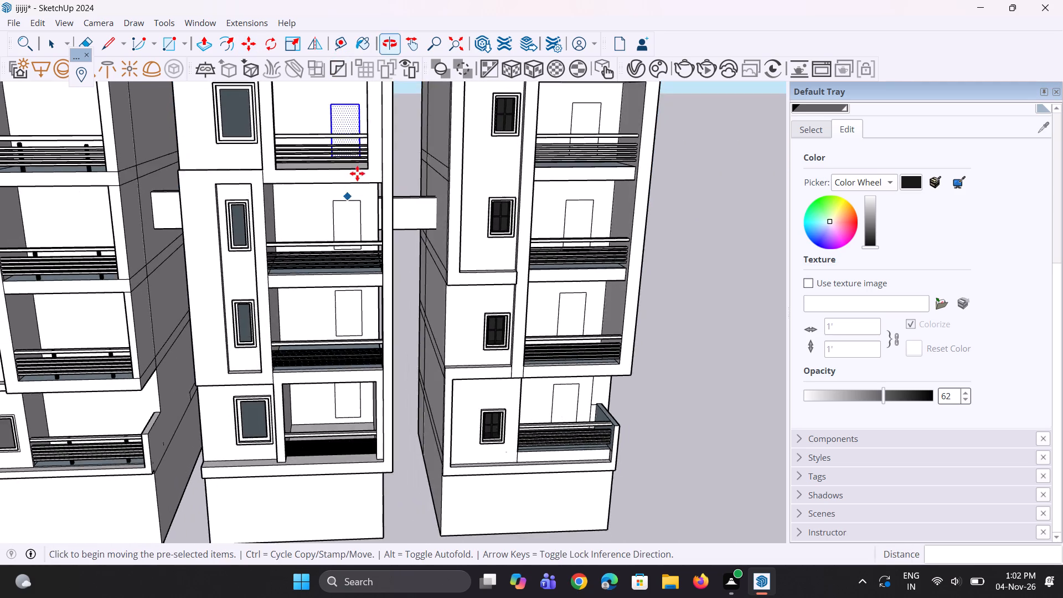
scroll(357, 173, down, 8)
scroll(356, 142, up, 3)
click(352, 148)
scroll(185, 174, down, 4)
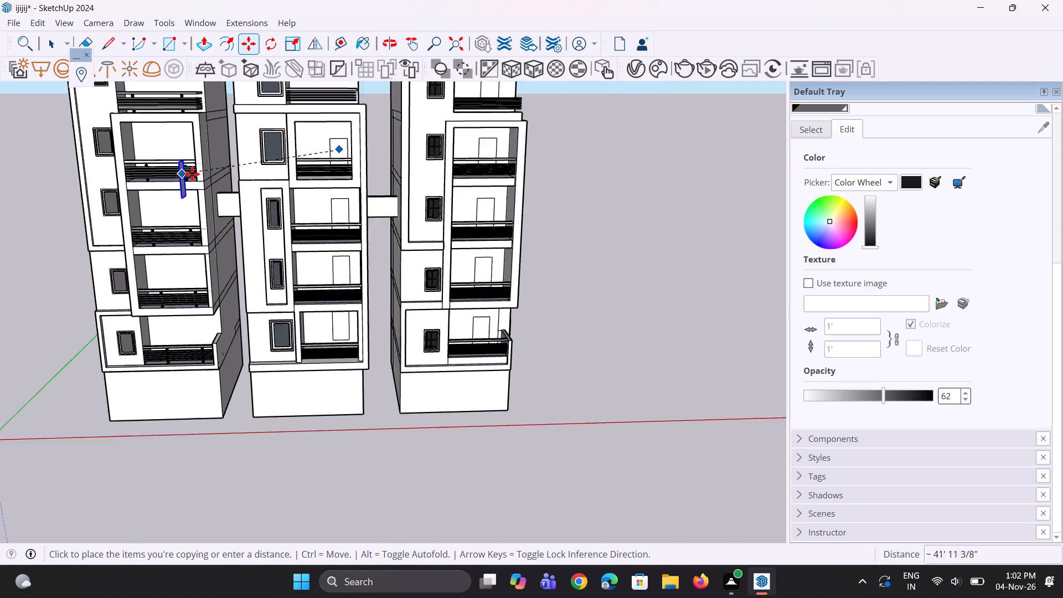
middle_drag(177, 159, 193, 213)
scroll(72, 156, up, 15)
middle_drag(234, 171, 260, 216)
scroll(260, 216, up, 2)
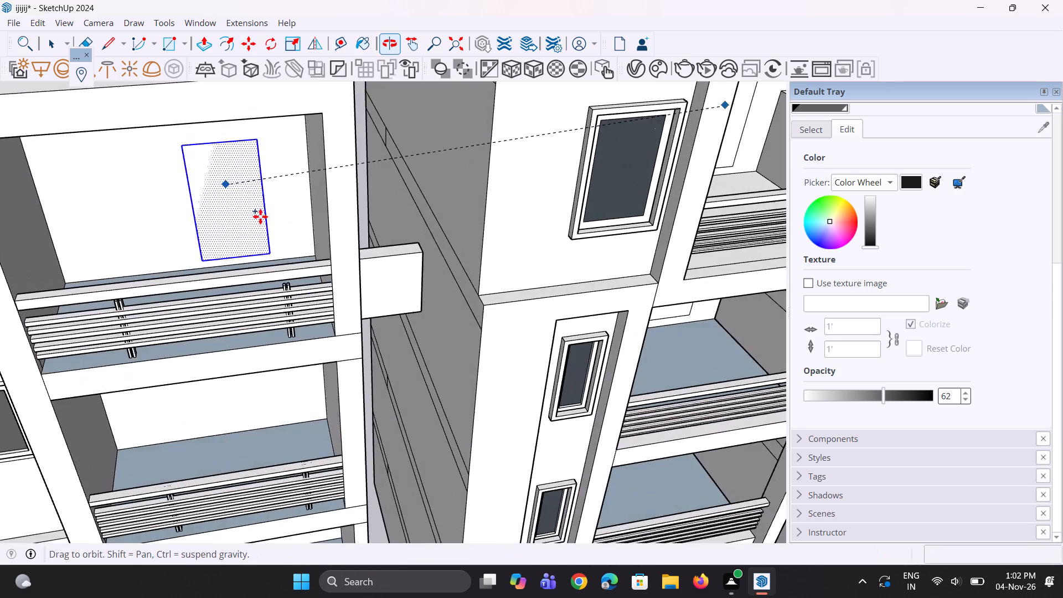
scroll(260, 216, up, 3)
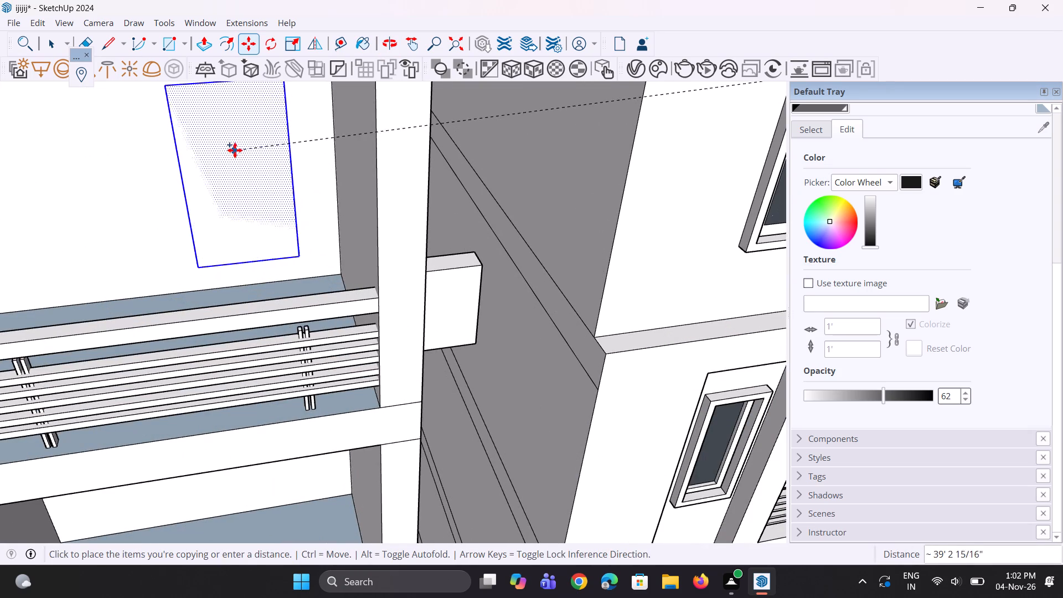
click(225, 152)
Copy the door rectangle about 16' 8" down onto the back wall of the left tower's third balcony from the bottom.
middle_drag(259, 245, 277, 195)
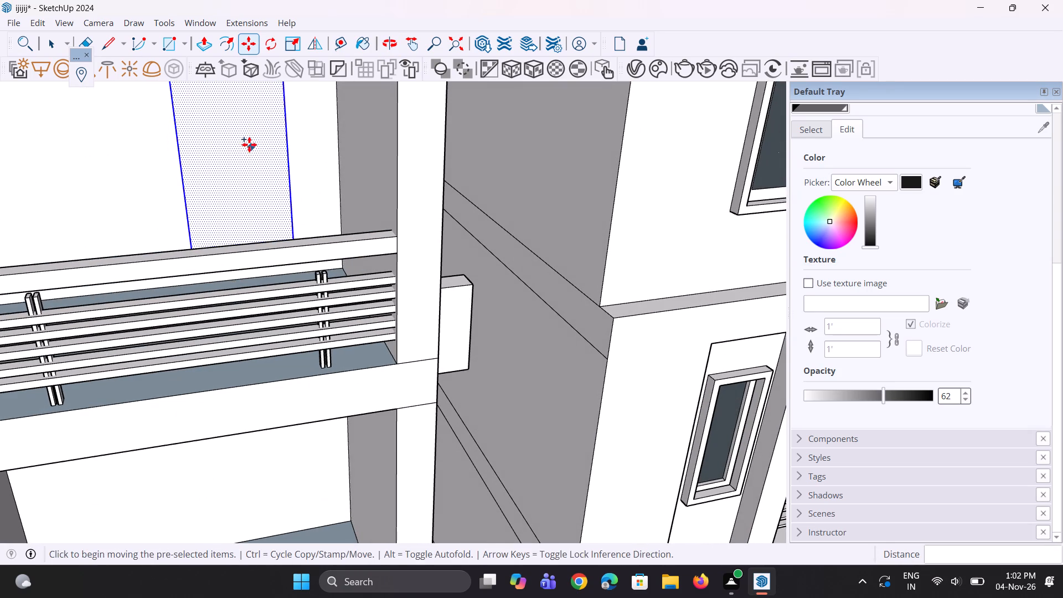
click(249, 145)
scroll(258, 132, down, 10)
scroll(256, 244, up, 4)
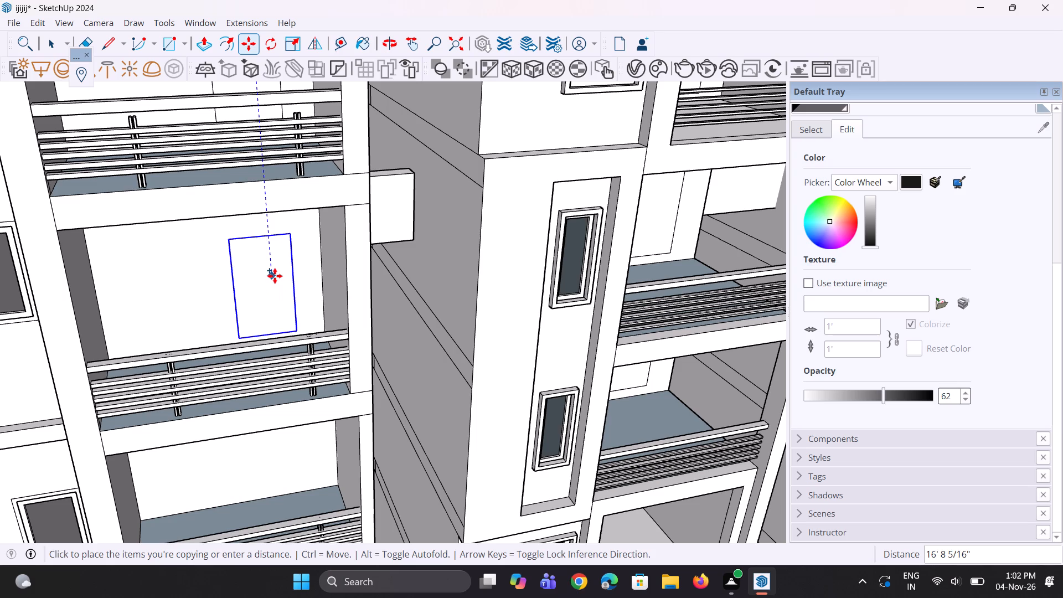
click(275, 276)
Copy the door rectangle about 15' 10" down onto the back wall of the left tower's second balcony from the bottom.
scroll(294, 85, down, 10)
scroll(295, 156, up, 4)
click(280, 173)
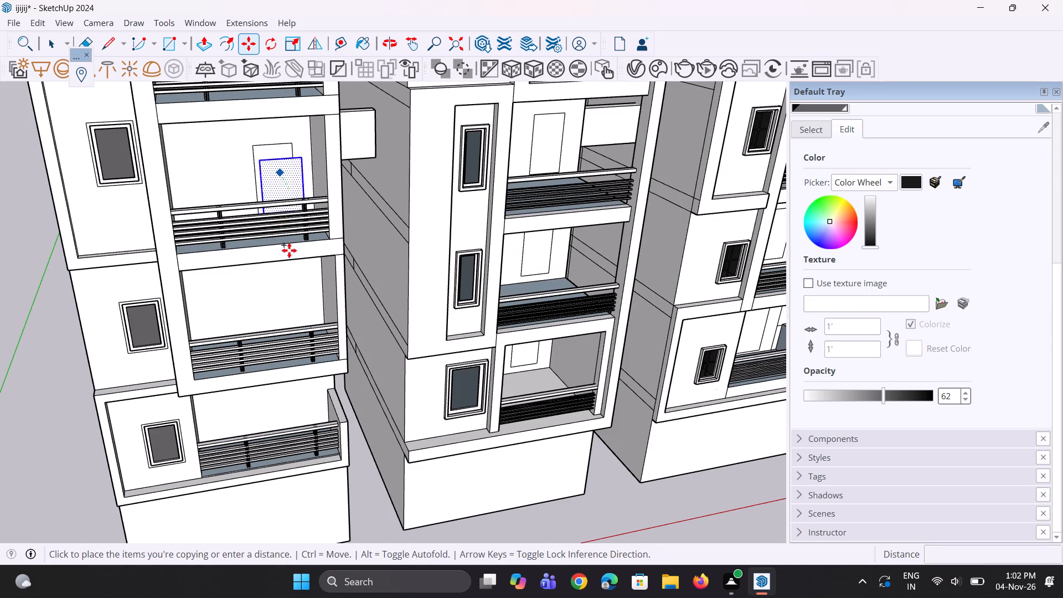
scroll(299, 285, up, 2)
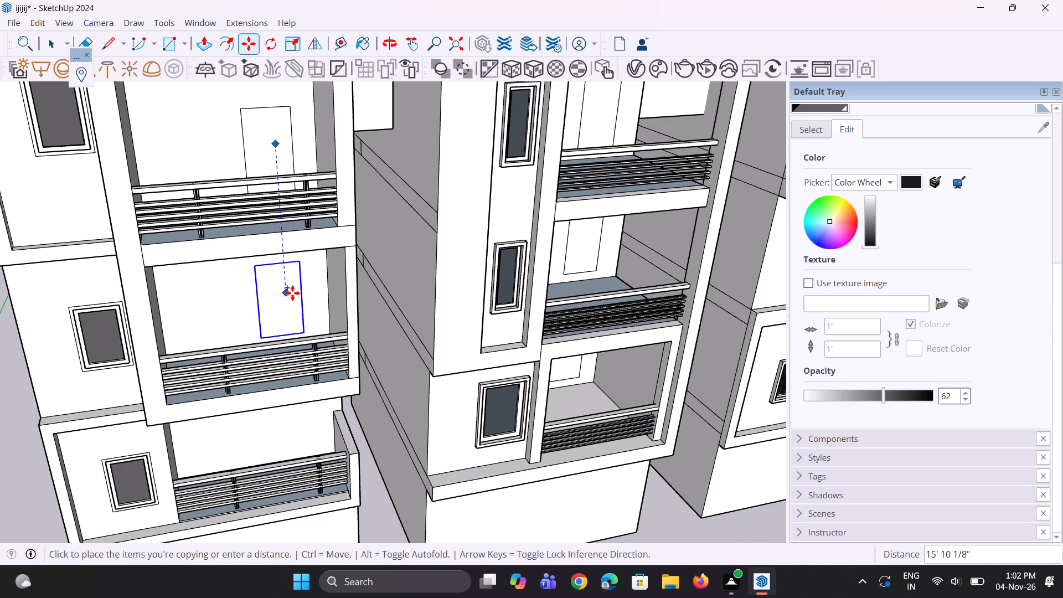
click(292, 293)
Copy the door rectangle about 15' down onto the back wall of the left tower's lowest balcony and clear the selection.
scroll(295, 128, down, 11)
scroll(297, 220, up, 8)
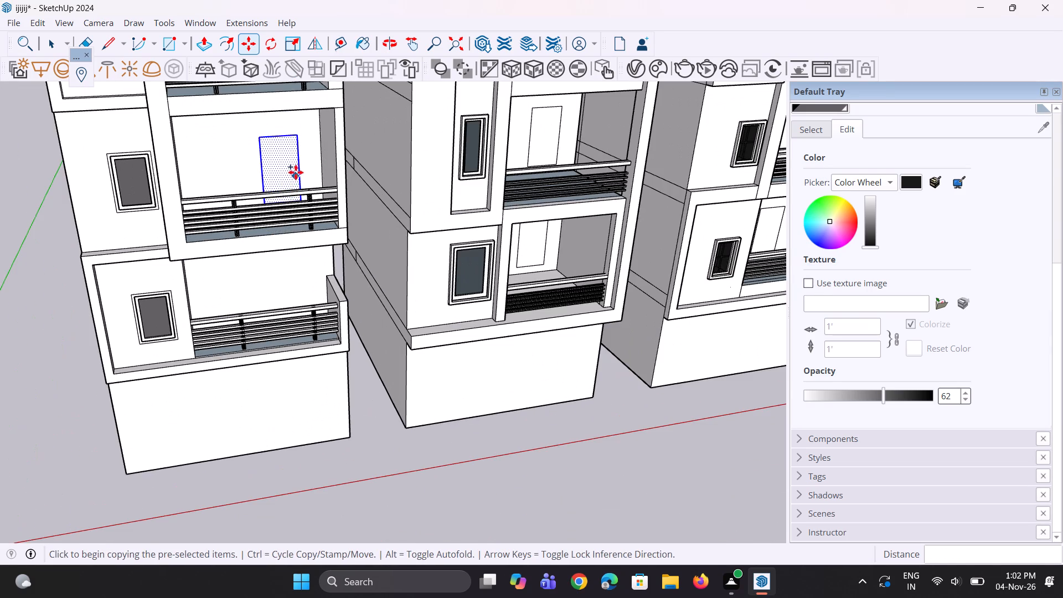
click(295, 168)
scroll(301, 254, up, 4)
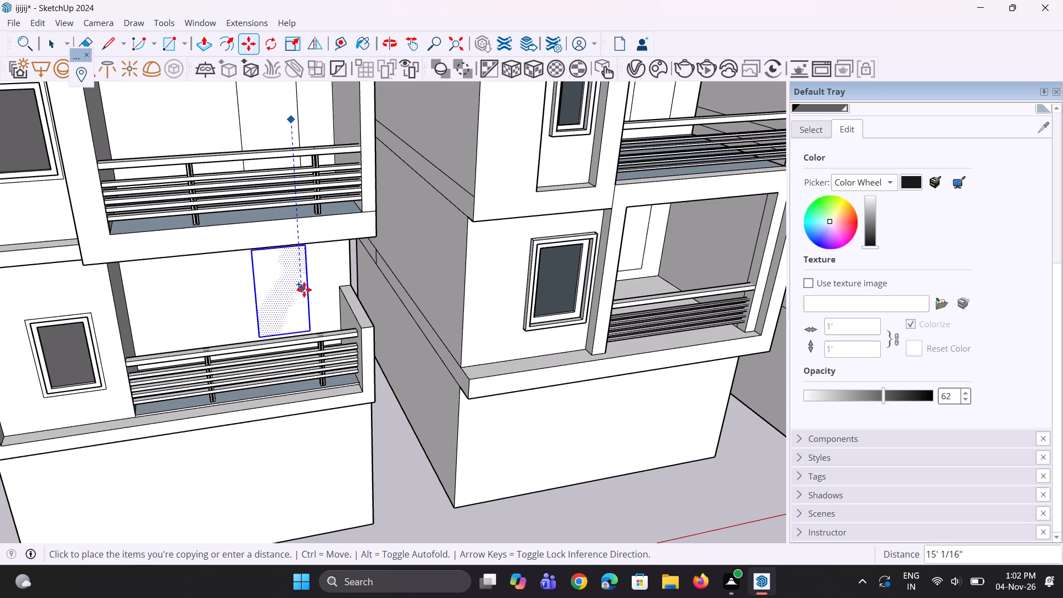
click(304, 290)
key(space)
key(space)
middle_drag(355, 345, 309, 283)
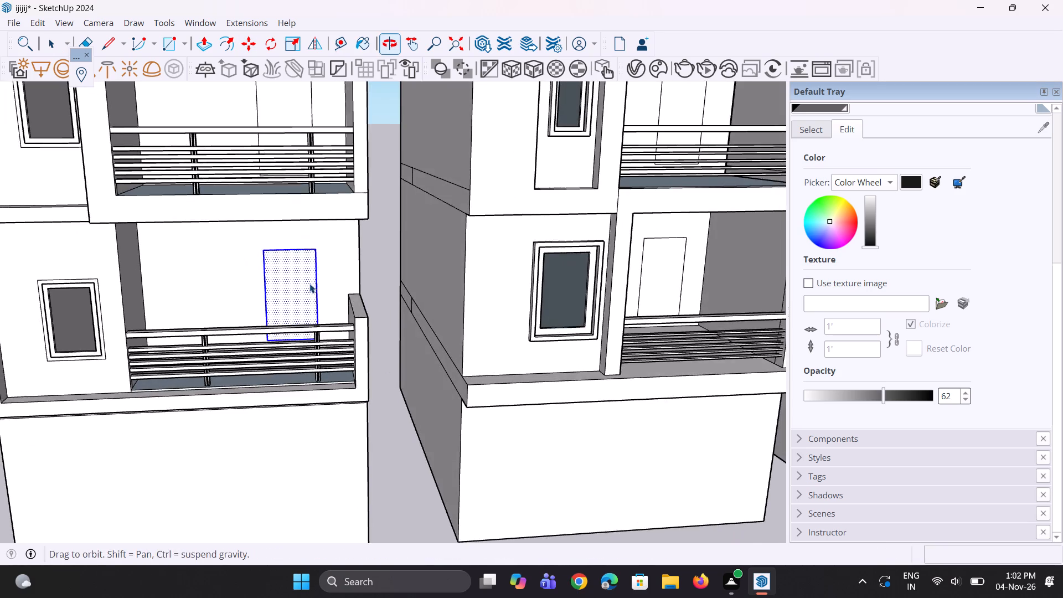
scroll(309, 280, down, 5)
click(101, 331)
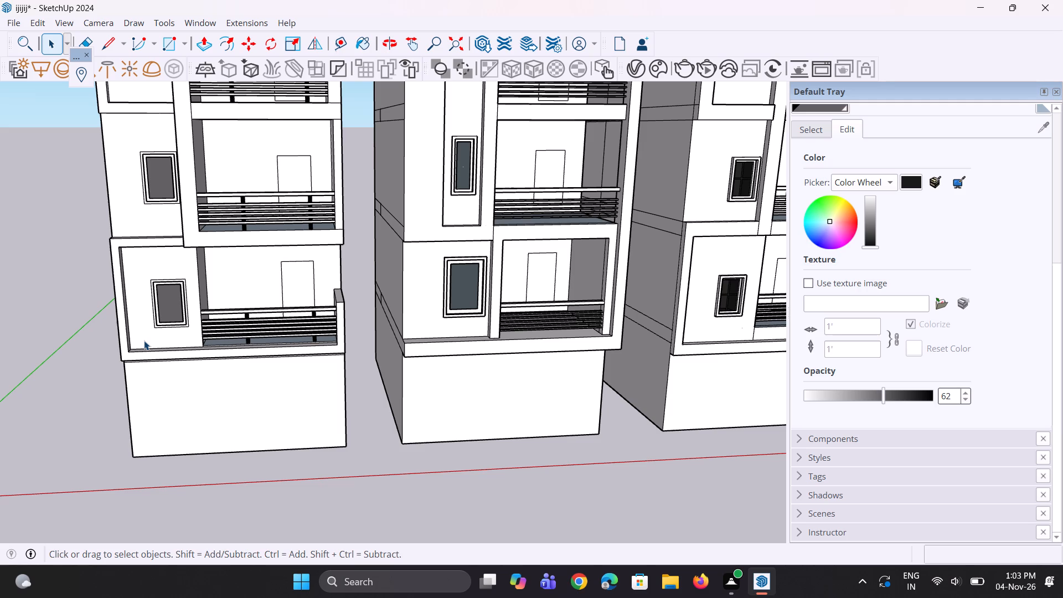
Draw a small window rectangle about 2' 6" by 2' 10" beside the door on the back wall of the right tower's lowest balcony.
scroll(203, 293, down, 7)
middle_drag(242, 316, 242, 302)
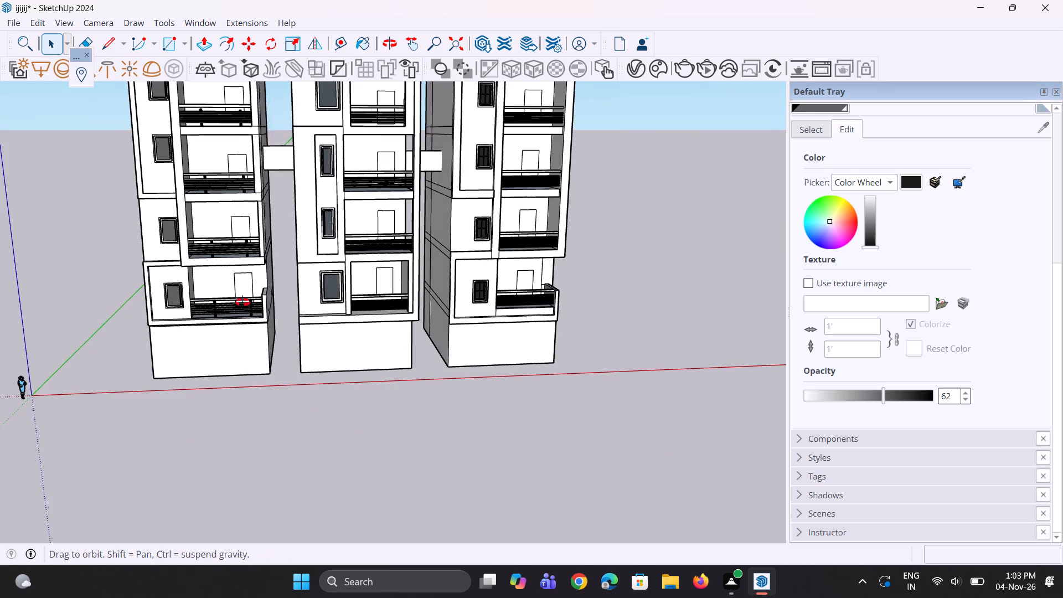
middle_drag(242, 302, 239, 291)
key(space)
key(space)
middle_drag(412, 289, 370, 298)
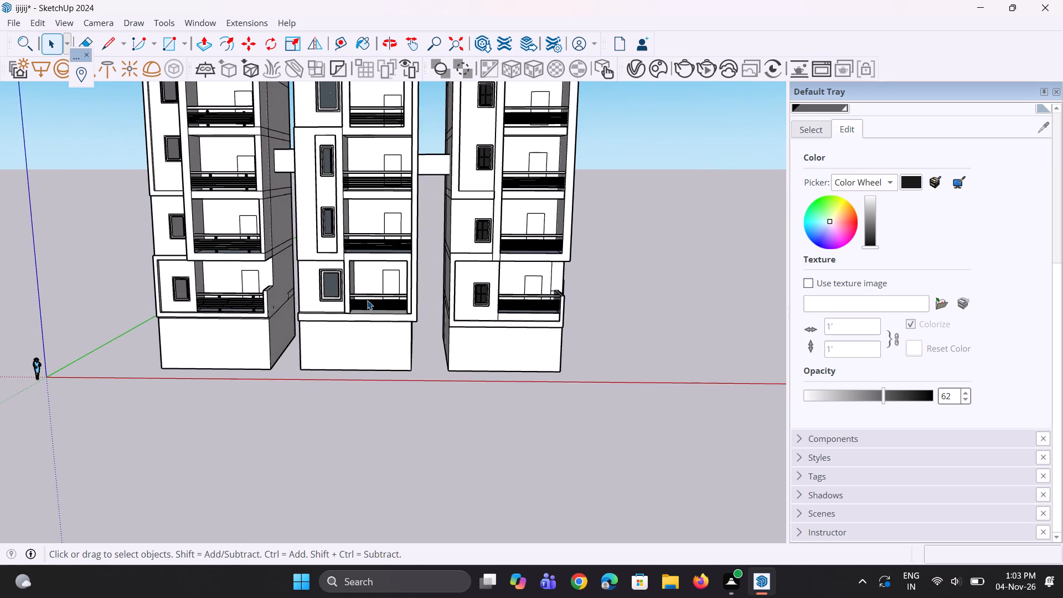
key(r)
scroll(367, 300, up, 3)
scroll(522, 279, up, 3)
middle_drag(522, 277, 498, 282)
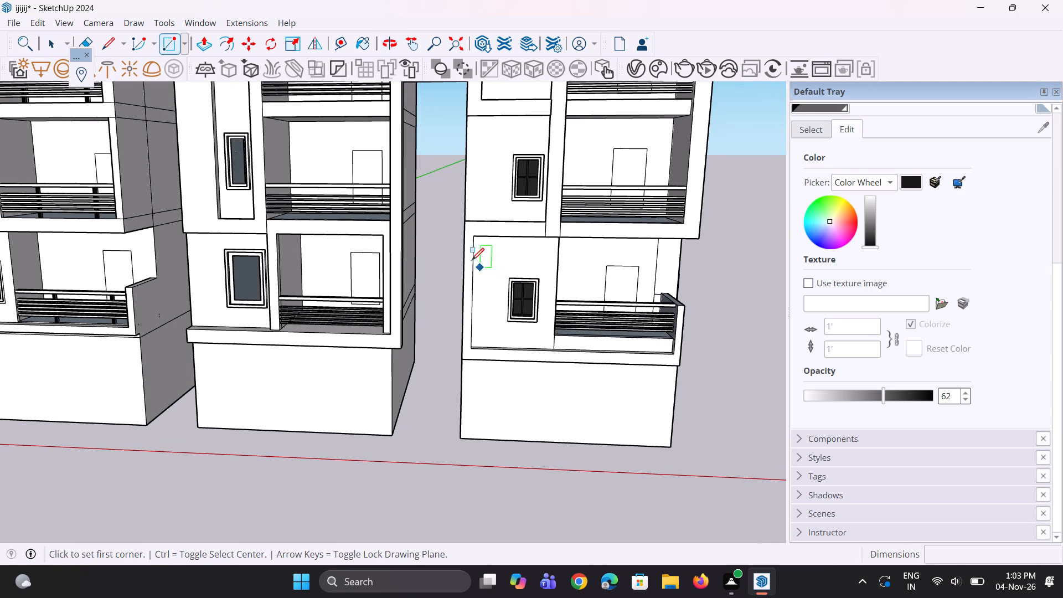
scroll(407, 240, up, 1)
scroll(210, 184, down, 3)
scroll(448, 245, up, 1)
middle_drag(446, 246, 419, 283)
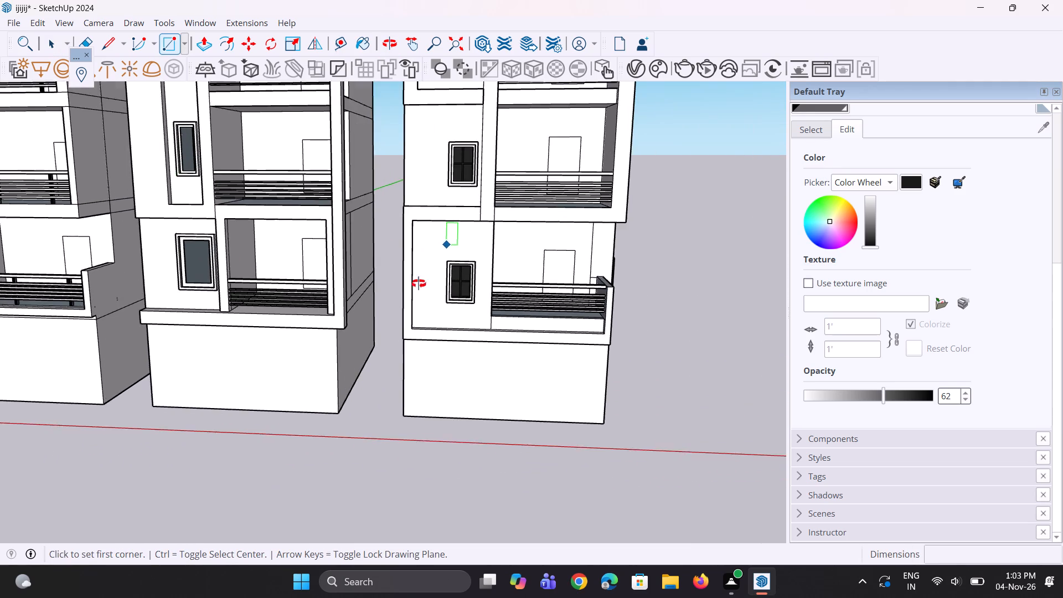
middle_drag(419, 283, 410, 303)
scroll(522, 291, up, 7)
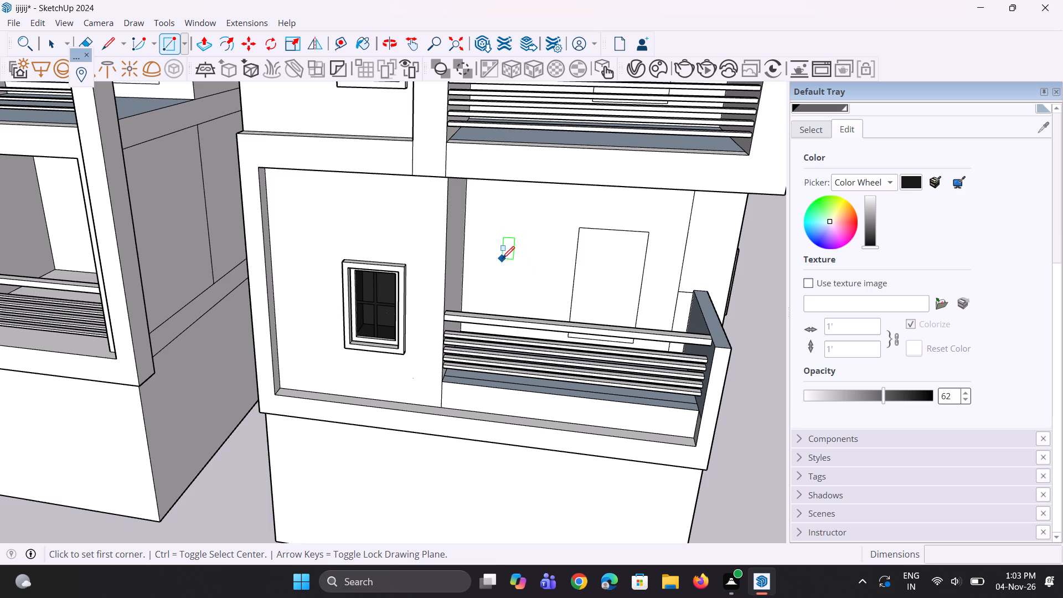
click(515, 260)
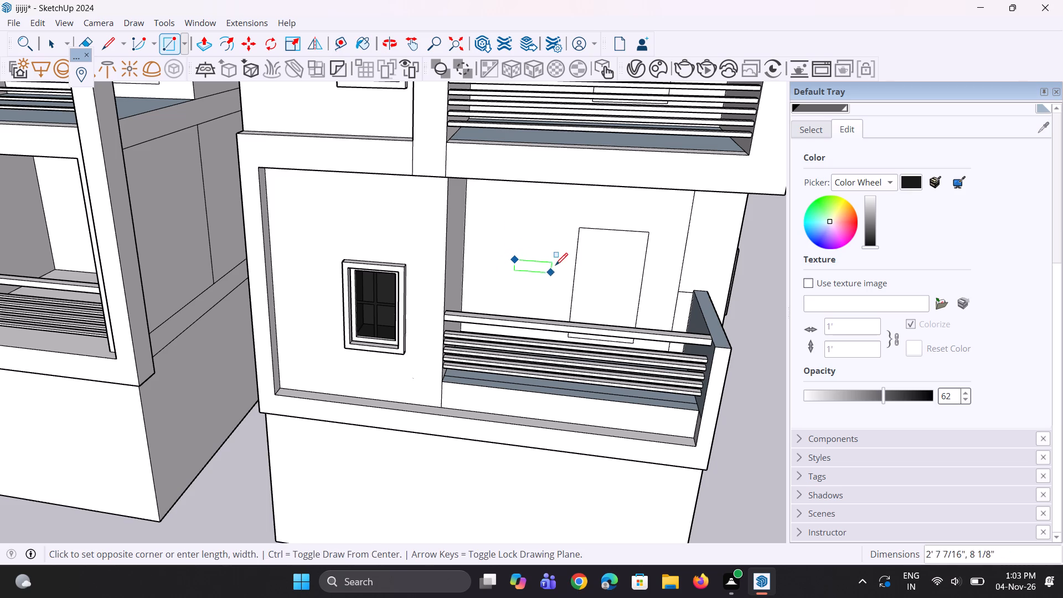
click(554, 225)
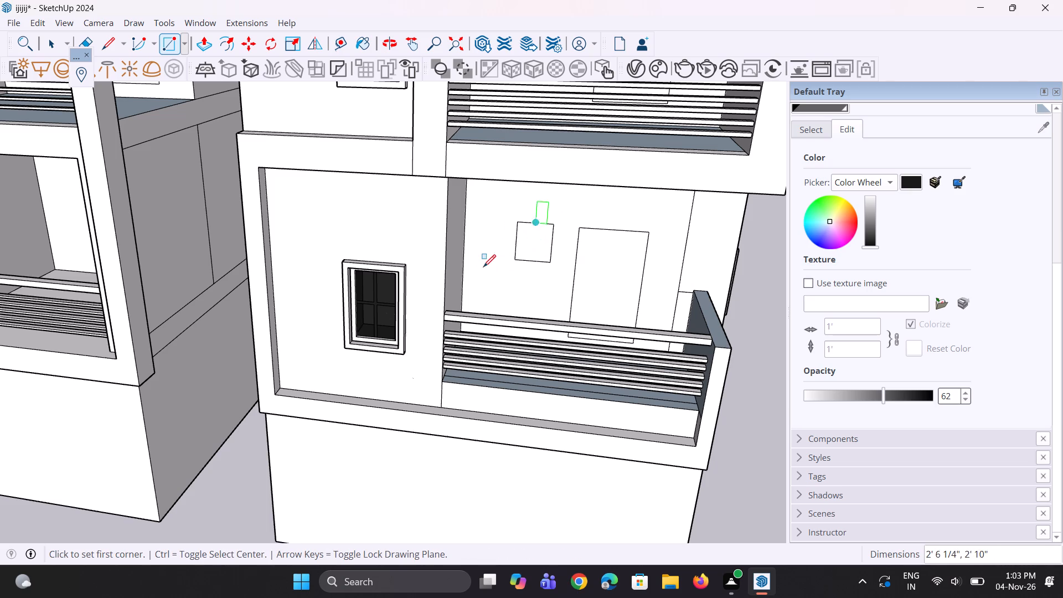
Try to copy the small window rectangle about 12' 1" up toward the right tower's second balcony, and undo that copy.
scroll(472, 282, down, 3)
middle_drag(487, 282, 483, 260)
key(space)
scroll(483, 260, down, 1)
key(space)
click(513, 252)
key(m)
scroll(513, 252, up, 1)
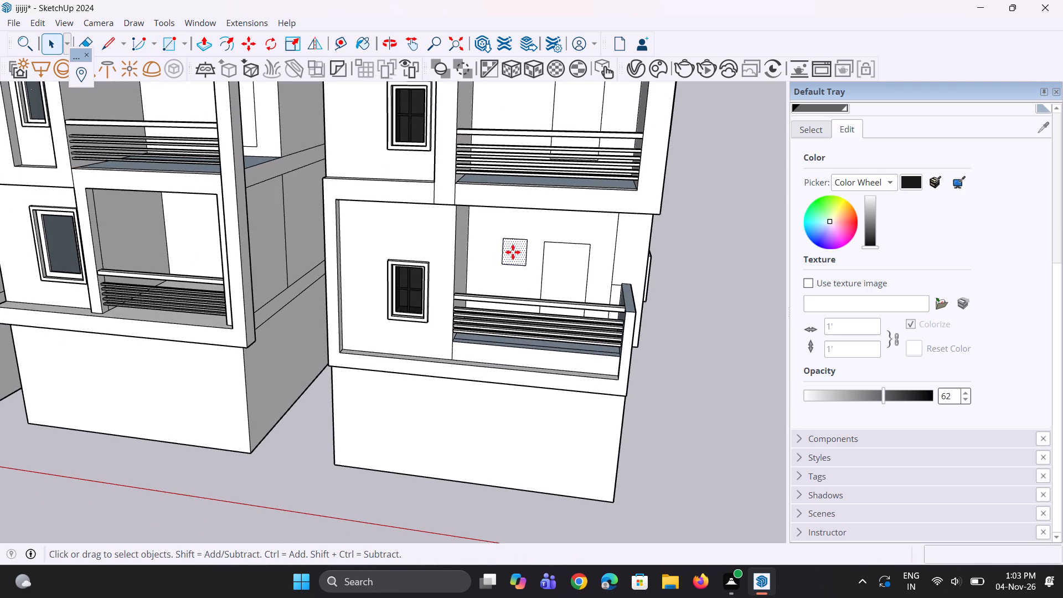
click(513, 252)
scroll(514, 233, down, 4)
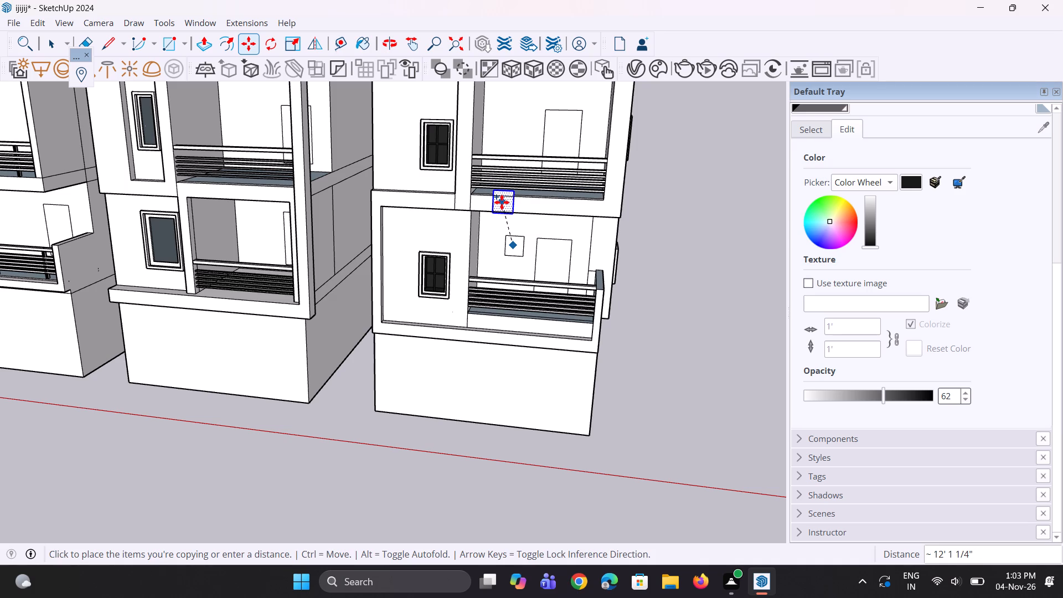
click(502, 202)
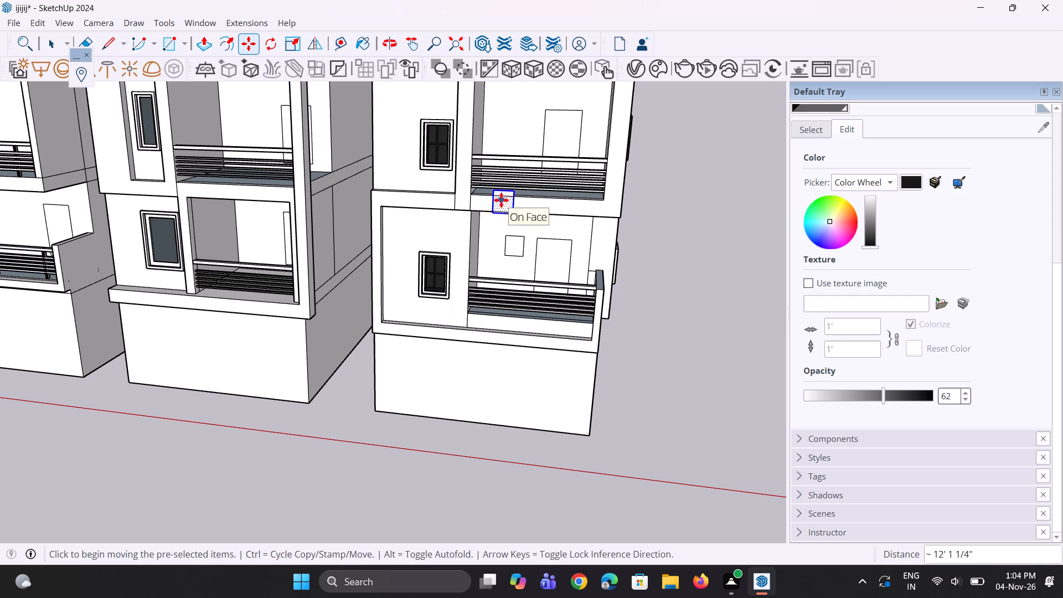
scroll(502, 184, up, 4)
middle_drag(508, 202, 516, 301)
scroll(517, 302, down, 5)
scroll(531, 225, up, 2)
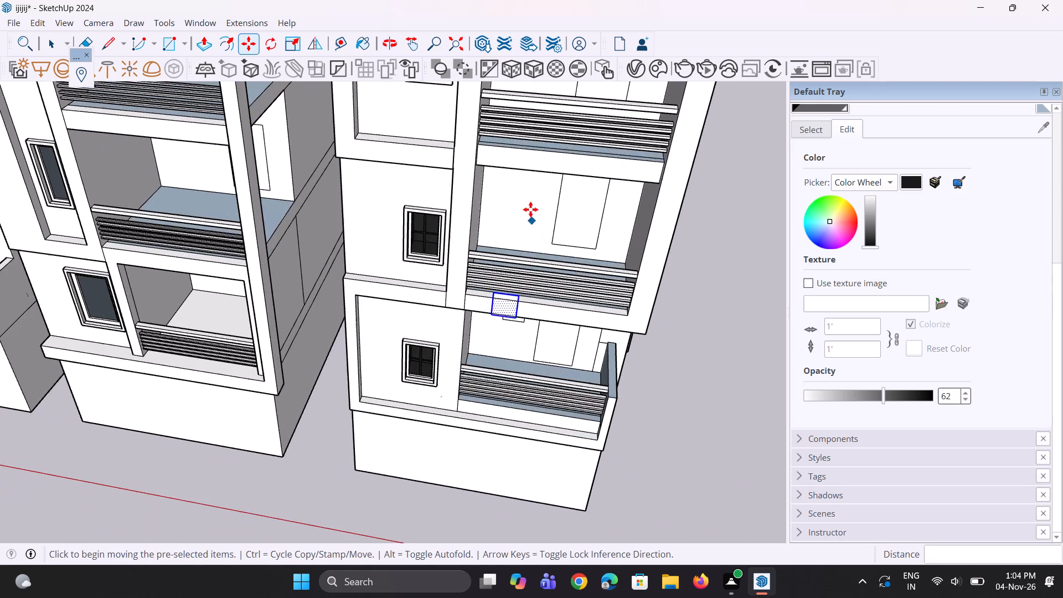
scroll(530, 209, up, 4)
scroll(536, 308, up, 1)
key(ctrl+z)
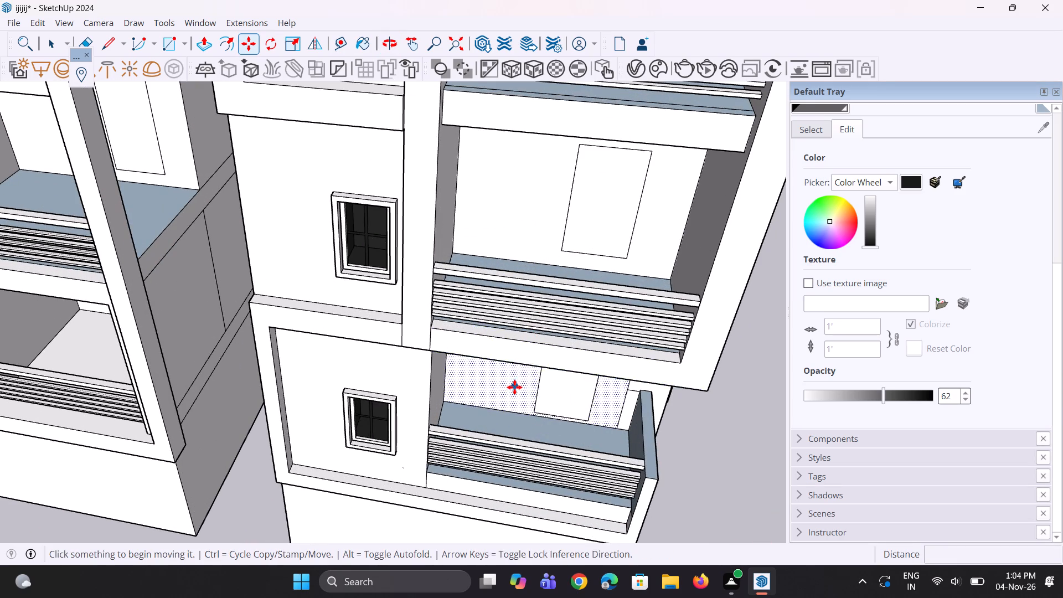
Copy the lowest balcony's small window rectangle up onto the back wall of the right tower's second balcony from the bottom.
middle_drag(514, 377, 530, 271)
key(space)
key(space)
click(512, 338)
key(m)
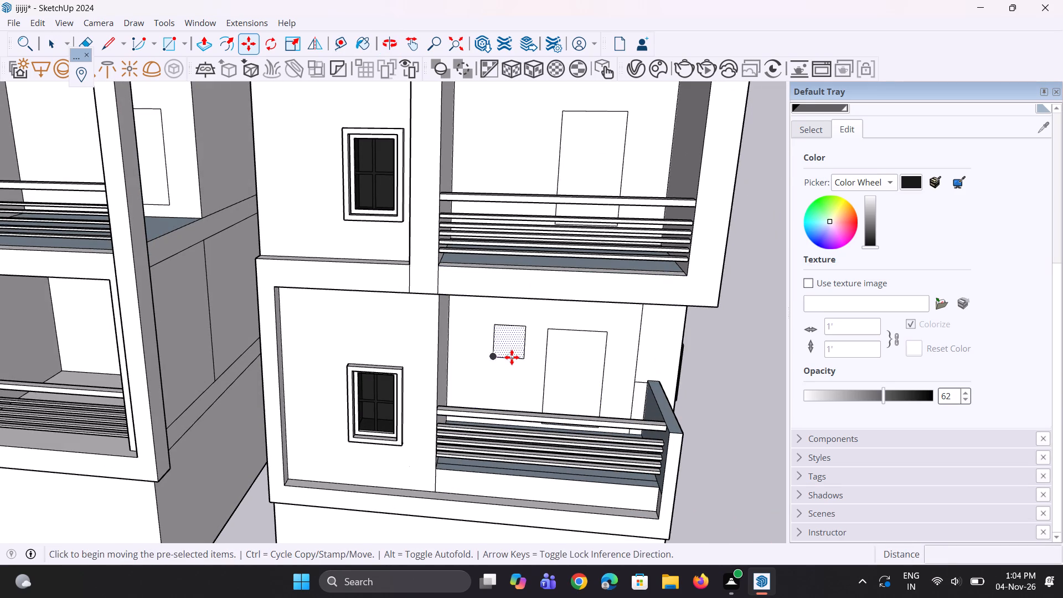
click(512, 357)
scroll(519, 172, up, 2)
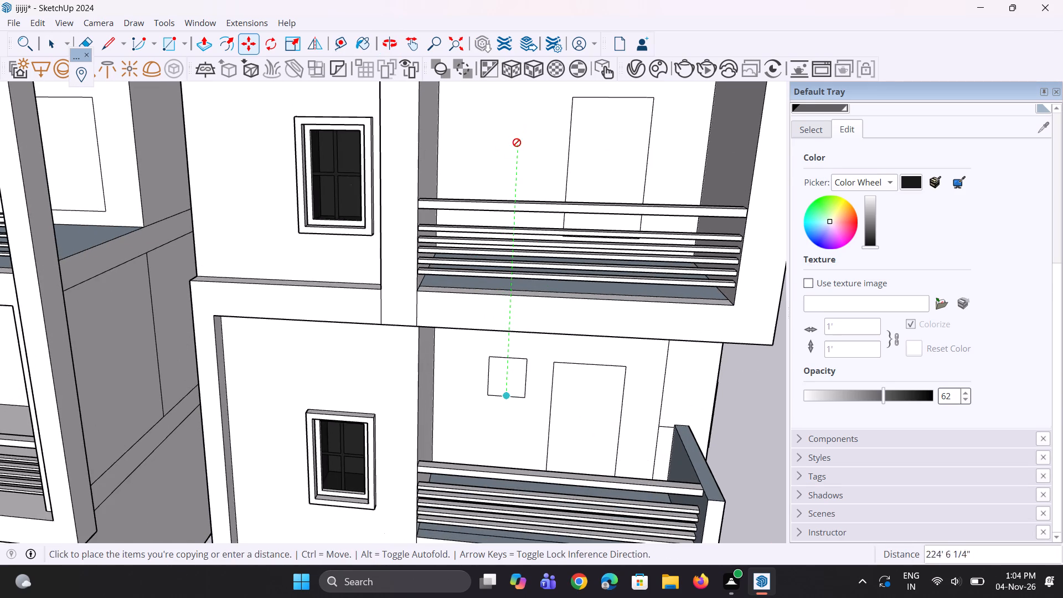
scroll(506, 145, down, 4)
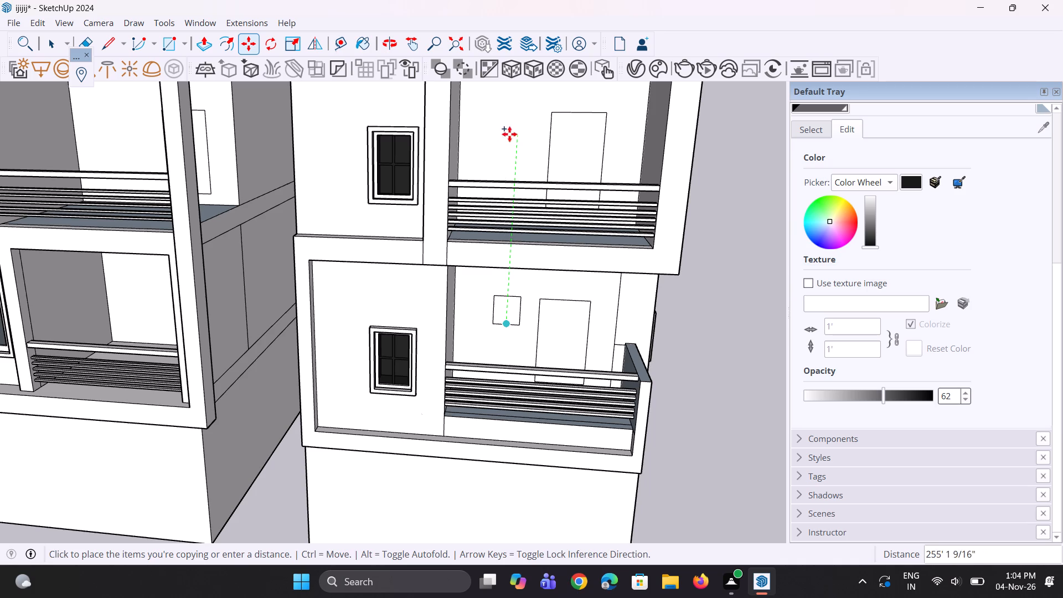
click(505, 137)
Copy the small window rectangle about 15' up onto the back wall of the right tower's third balcony from the bottom.
middle_drag(512, 223, 479, 260)
scroll(479, 260, down, 5)
scroll(519, 145, up, 3)
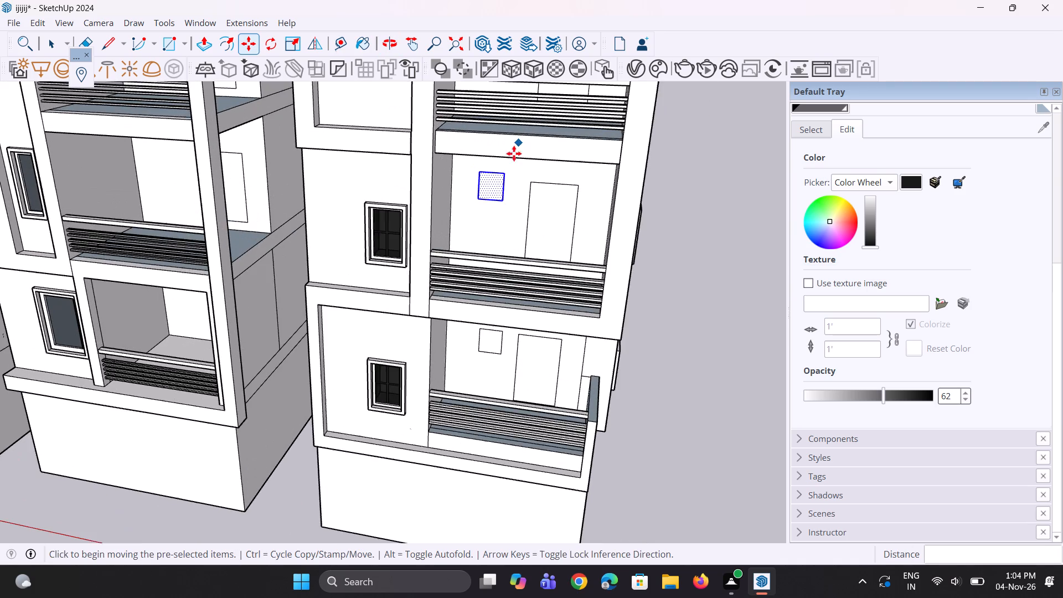
scroll(514, 153, up, 8)
click(492, 193)
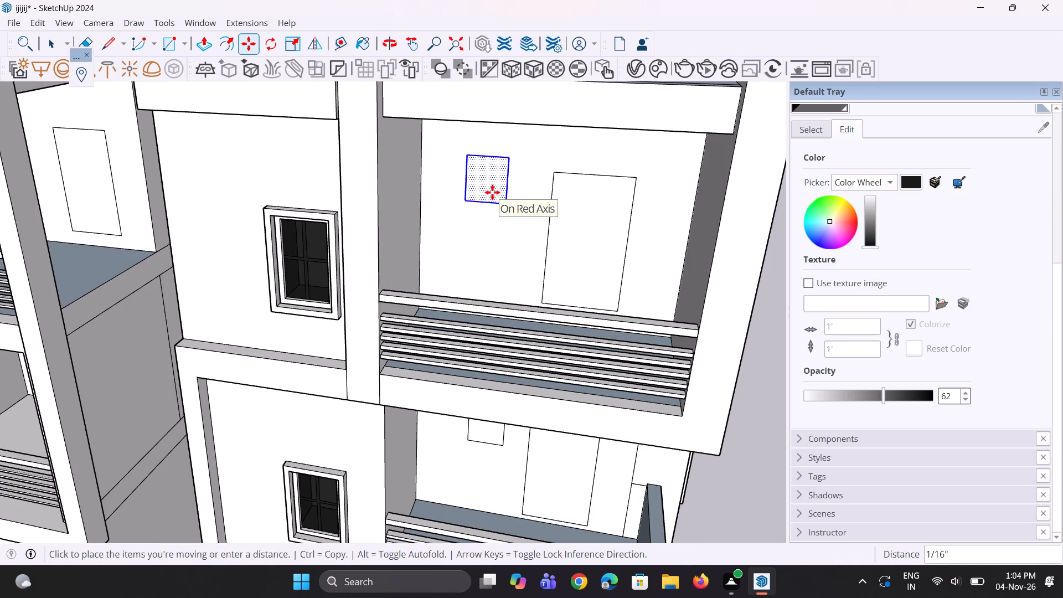
click(492, 192)
scroll(521, 270, down, 4)
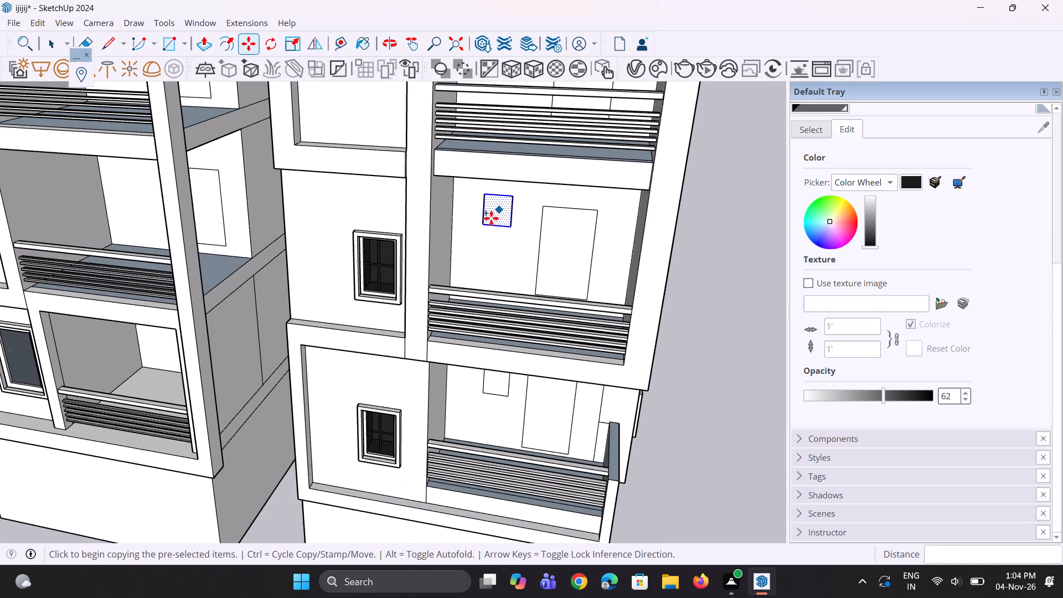
click(491, 219)
scroll(512, 169, down, 5)
scroll(517, 101, up, 1)
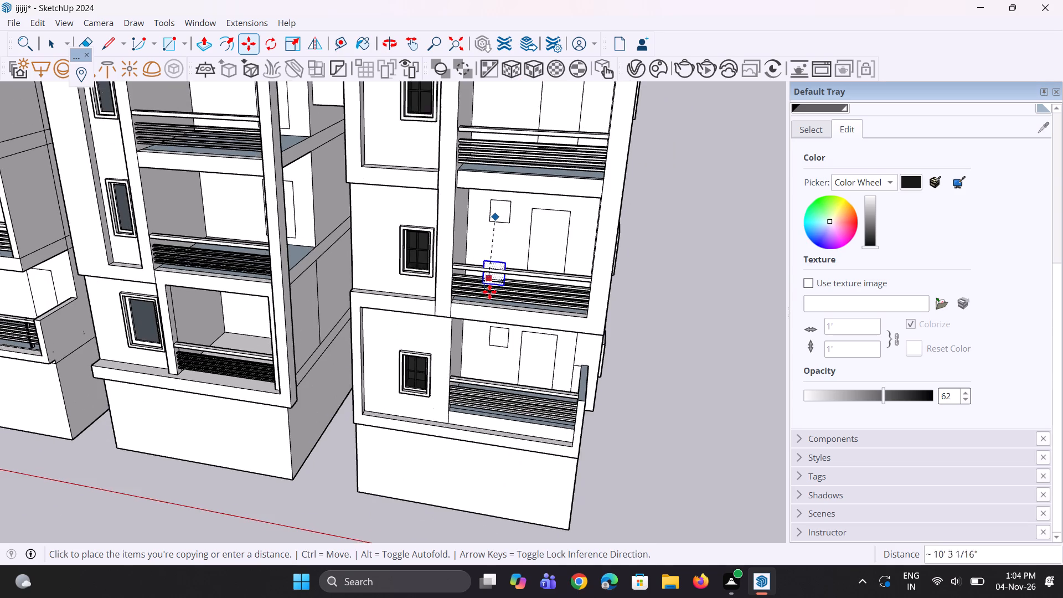
scroll(489, 292, down, 10)
scroll(503, 189, up, 13)
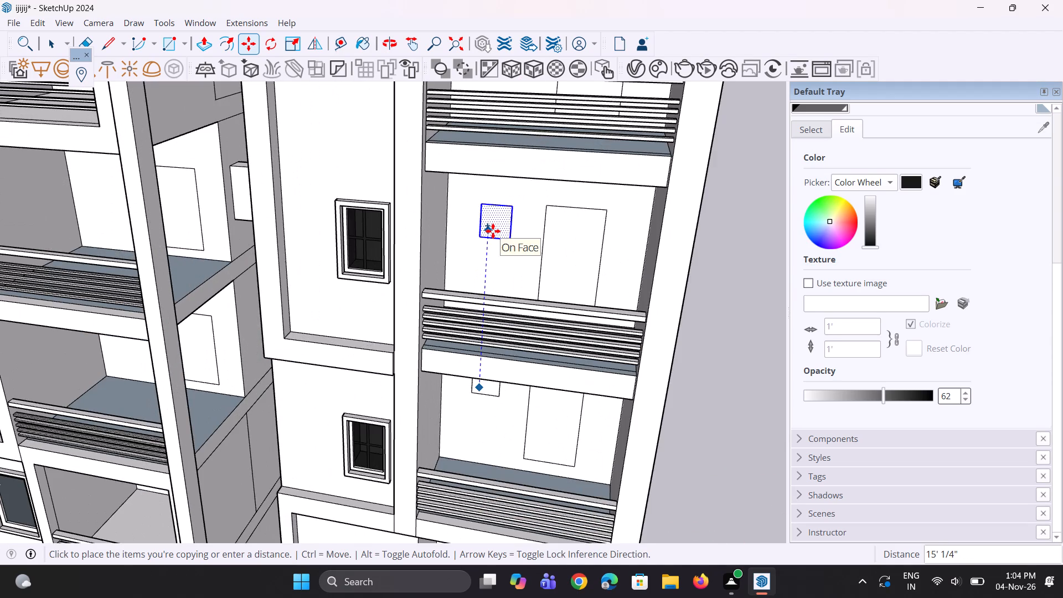
click(493, 231)
Copy the small window rectangle about 15' 7" up onto the back wall of the right tower's fourth balcony from the bottom.
click(500, 234)
scroll(513, 331, down, 3)
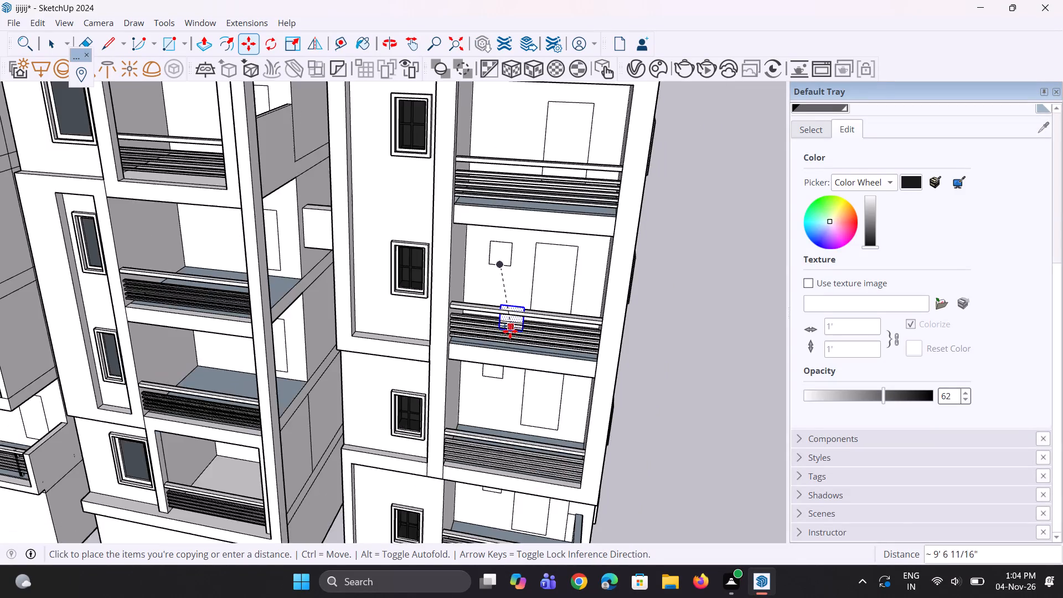
scroll(510, 331, down, 6)
scroll(528, 195, up, 5)
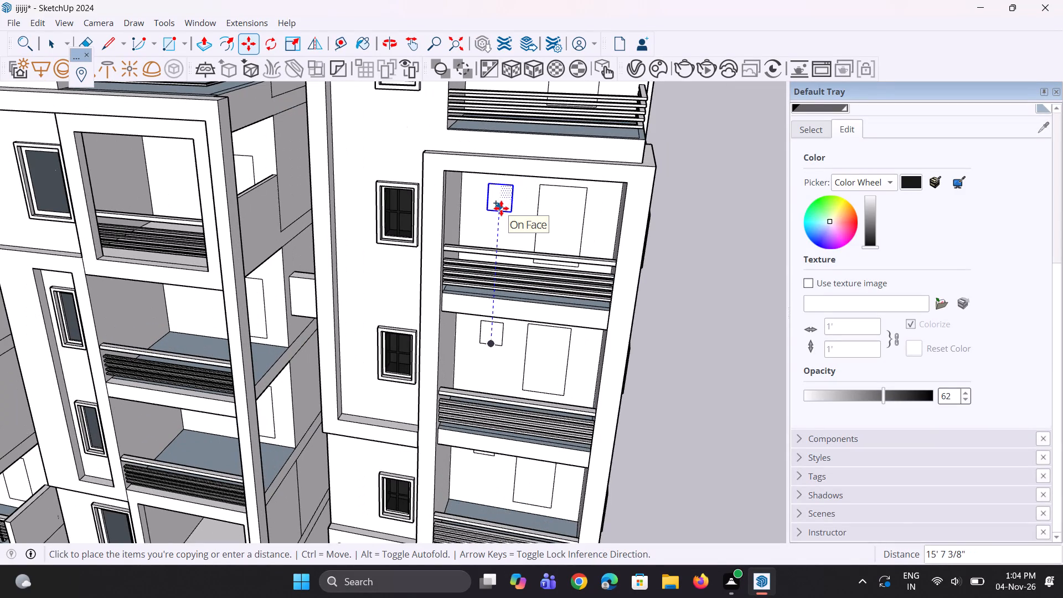
click(501, 208)
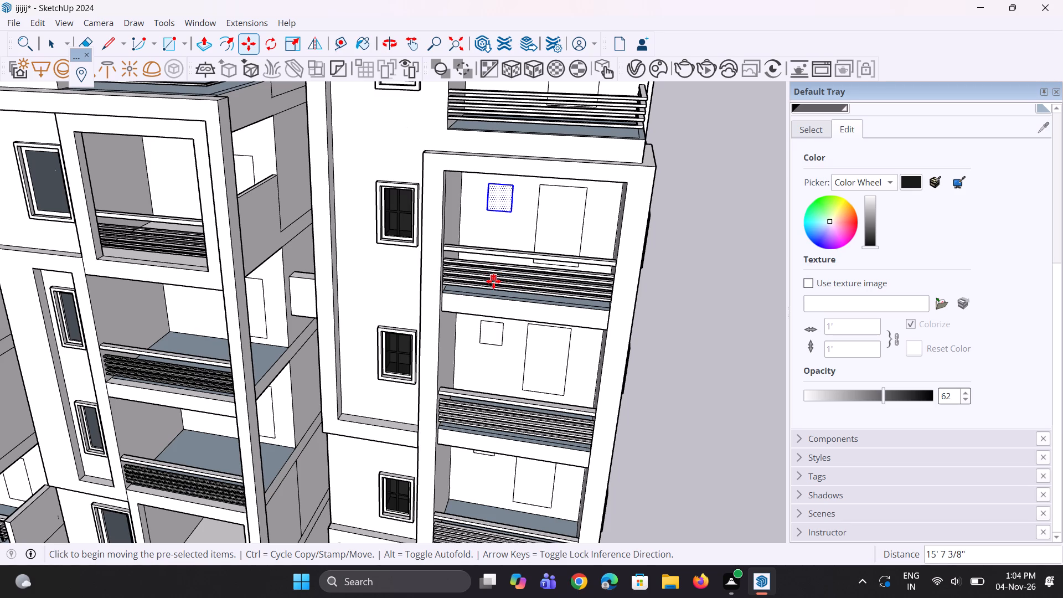
Copy the small window rectangle about 16' 1" up onto the back wall of the right tower's top balcony.
scroll(495, 282, down, 10)
scroll(489, 224, up, 4)
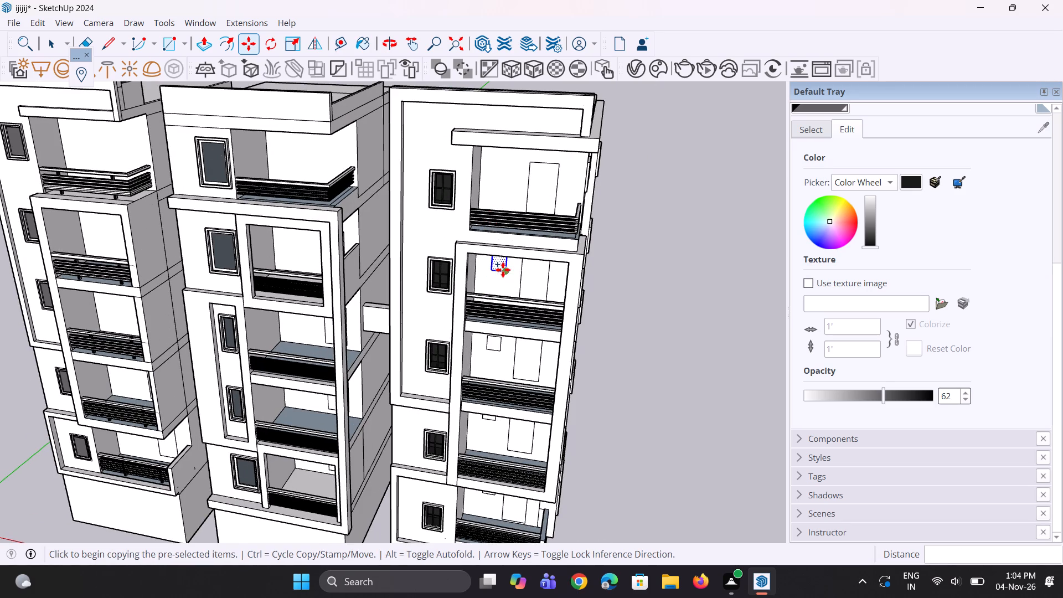
click(503, 269)
scroll(512, 192, up, 1)
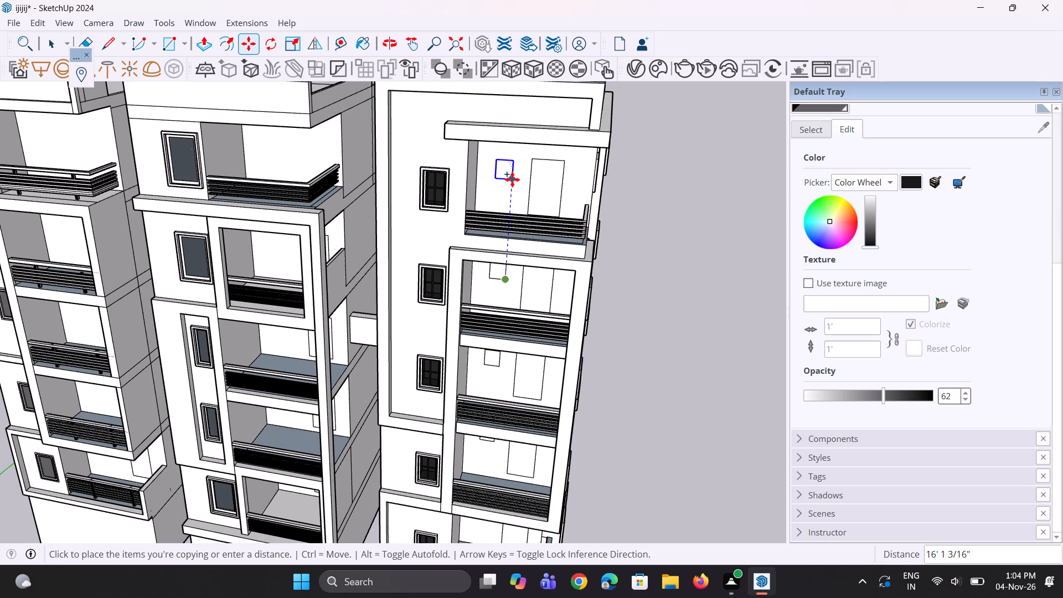
click(512, 179)
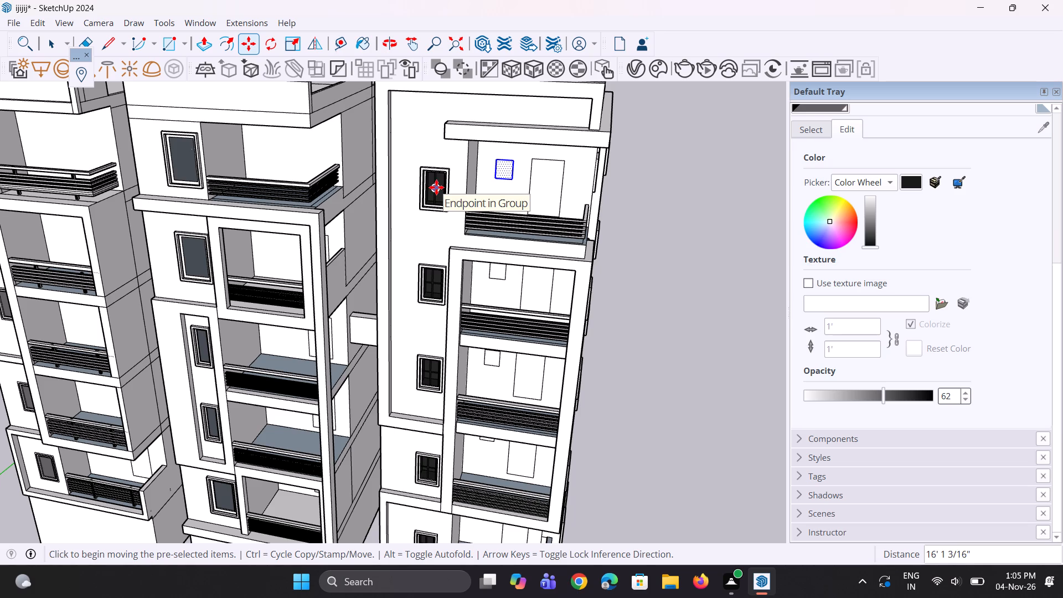
key(space)
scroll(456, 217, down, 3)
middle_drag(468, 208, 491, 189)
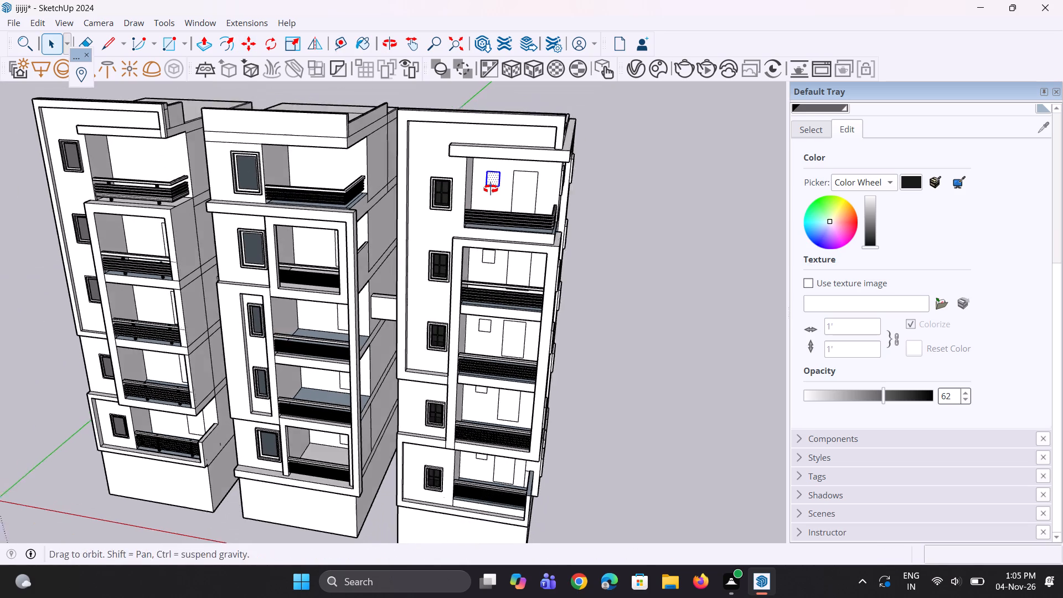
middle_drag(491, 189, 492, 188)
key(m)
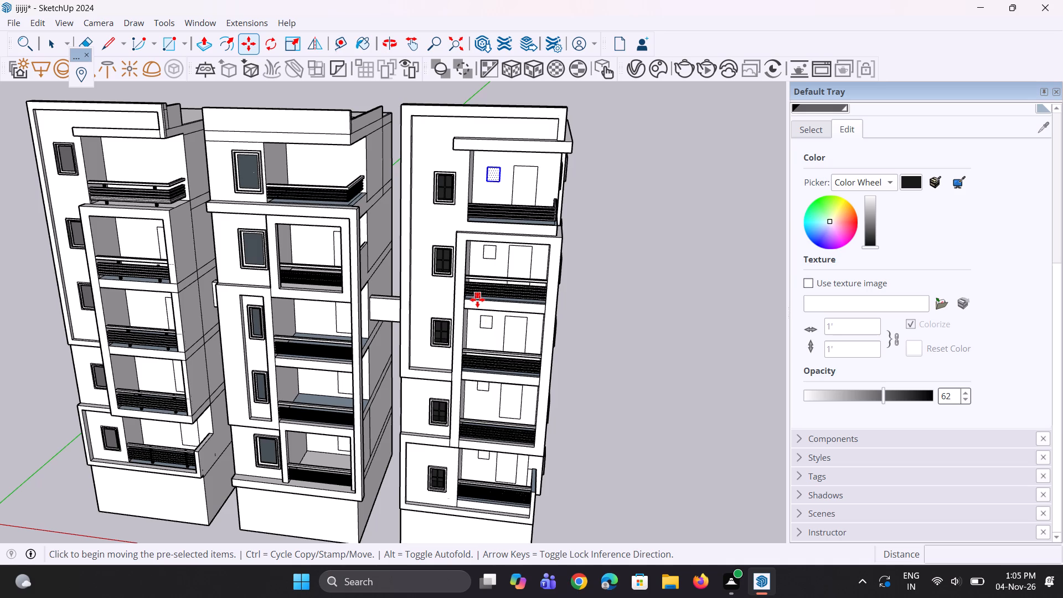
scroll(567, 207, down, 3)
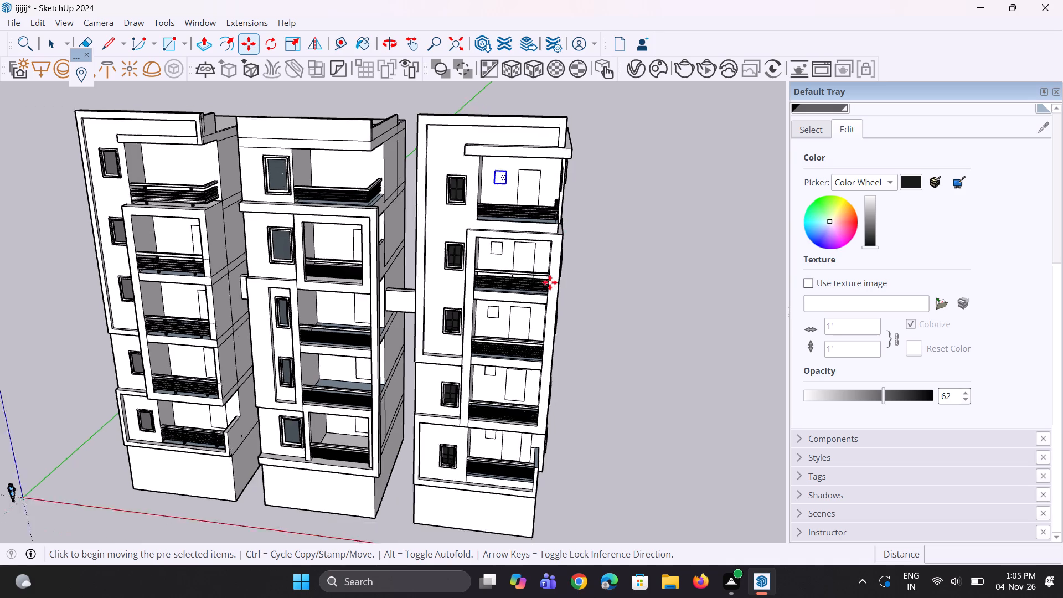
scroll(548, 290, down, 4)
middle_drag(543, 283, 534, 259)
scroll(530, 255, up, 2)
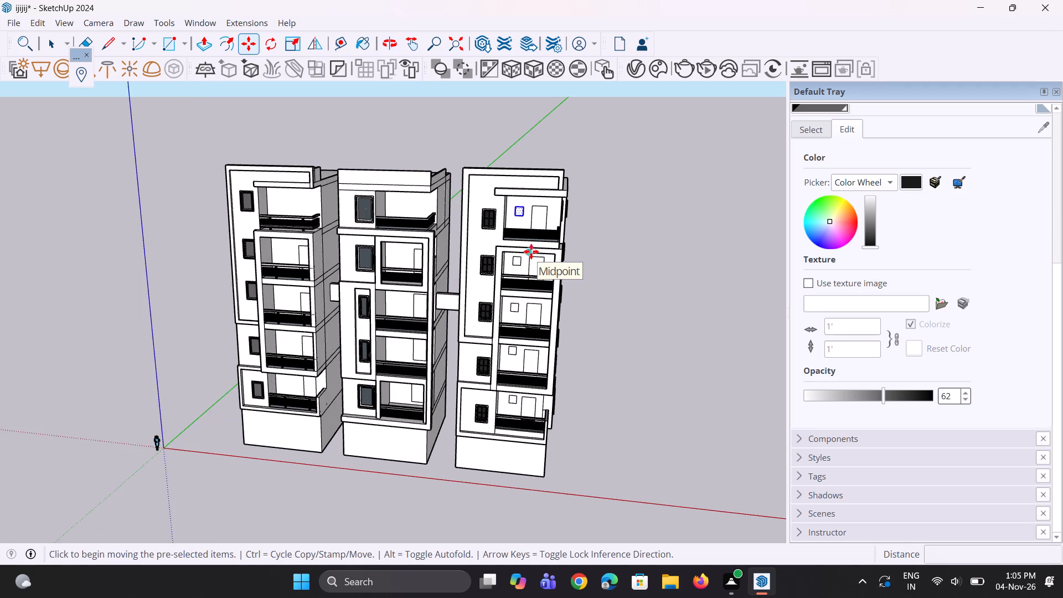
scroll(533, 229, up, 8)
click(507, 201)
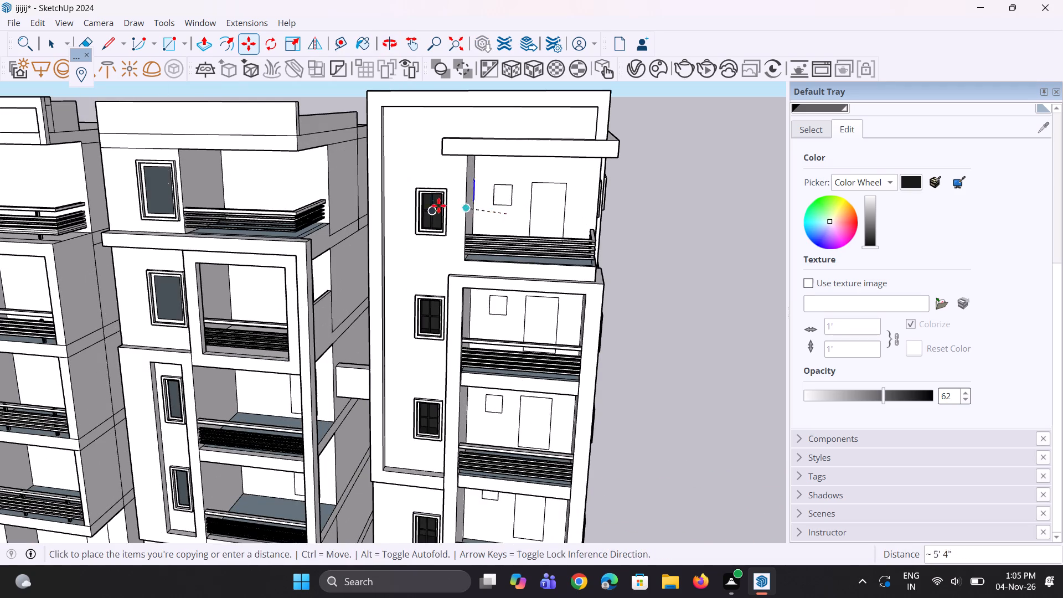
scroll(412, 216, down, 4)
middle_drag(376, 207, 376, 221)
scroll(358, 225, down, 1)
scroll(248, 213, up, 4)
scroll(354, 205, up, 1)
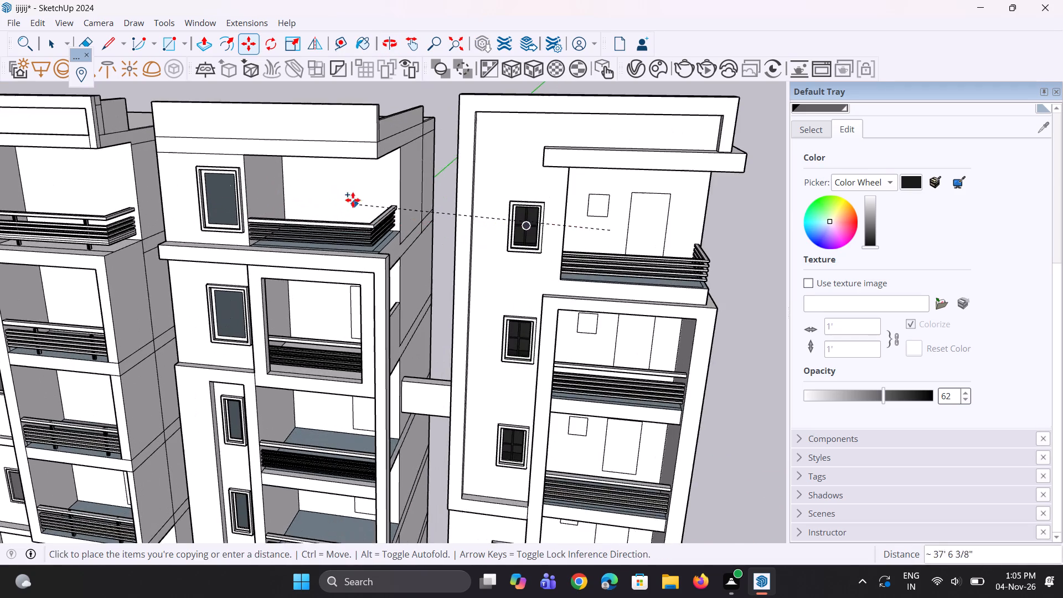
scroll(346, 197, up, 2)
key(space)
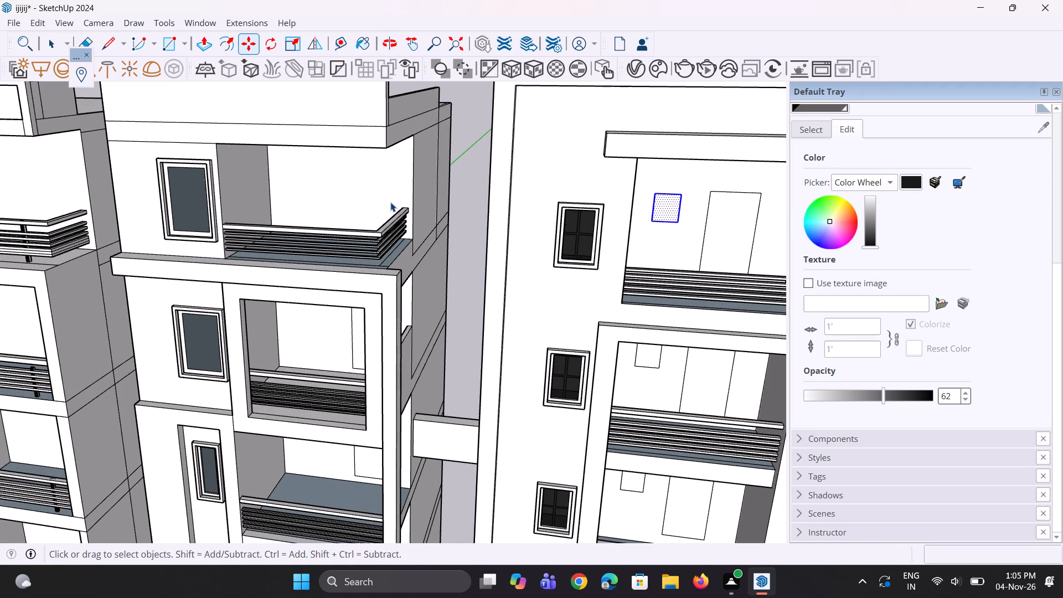
Copy the door rectangle from the middle tower's second-highest balcony up onto the back wall of its top balcony.
scroll(390, 202, down, 4)
key(space)
middle_drag(349, 281, 423, 257)
scroll(384, 307, up, 1)
click(373, 297)
key(m)
scroll(373, 297, up, 3)
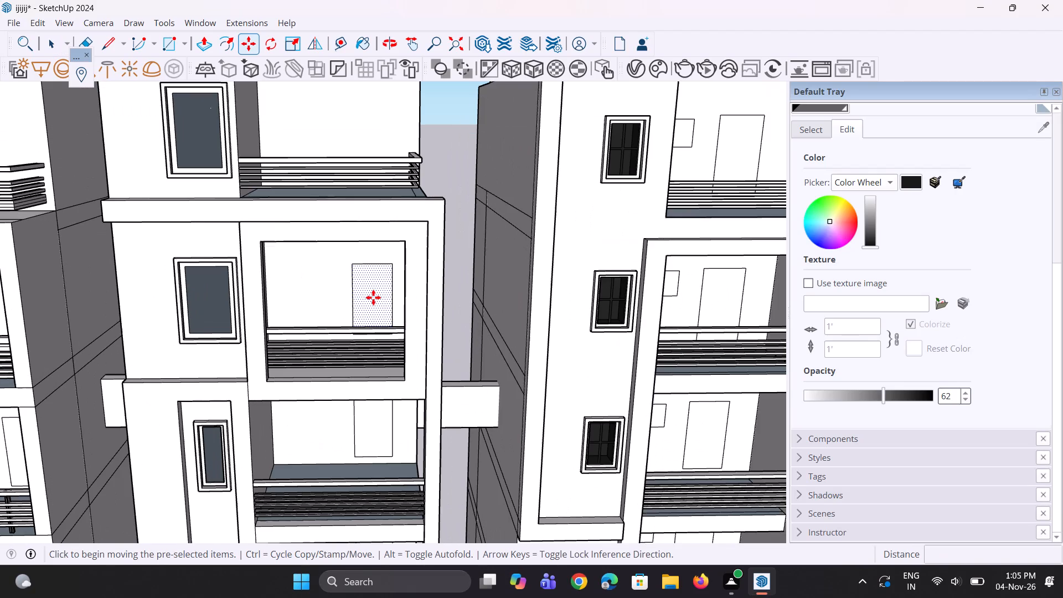
click(373, 310)
middle_drag(384, 142, 384, 244)
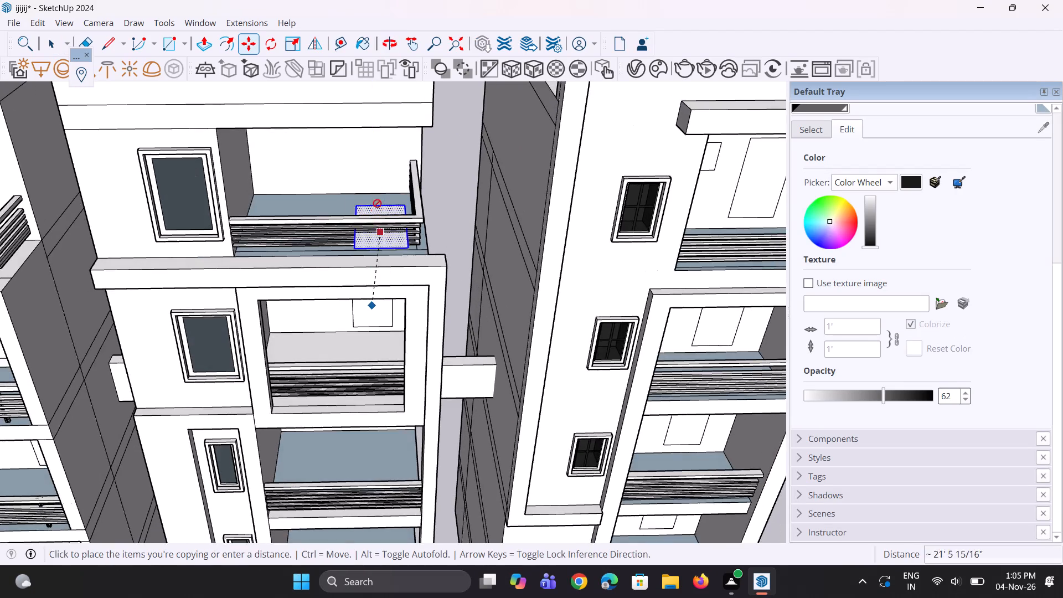
scroll(377, 195, up, 3)
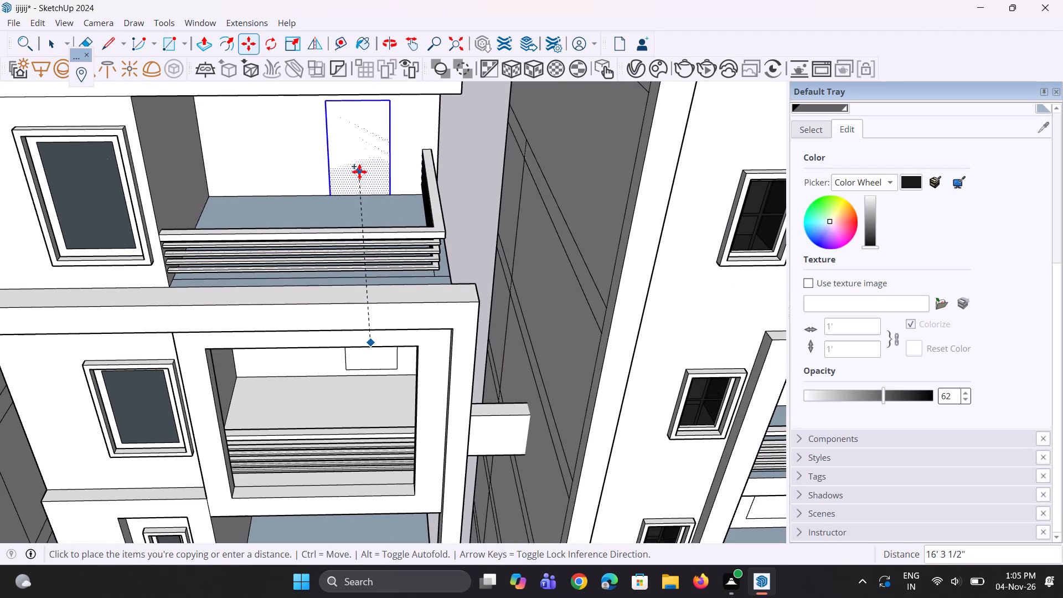
click(359, 156)
Move the copied door rectangle slightly higher on the back wall of the middle tower's top balcony.
middle_drag(385, 197, 274, 199)
scroll(303, 215, down, 5)
middle_drag(339, 181, 340, 66)
scroll(343, 110, up, 9)
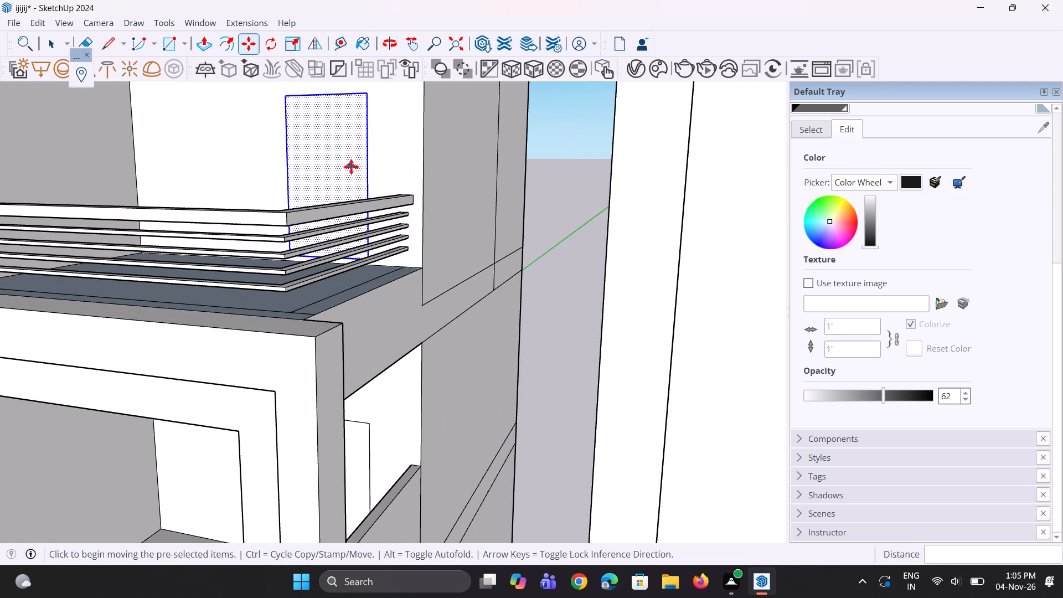
click(351, 167)
click(350, 149)
middle_drag(351, 177, 360, 184)
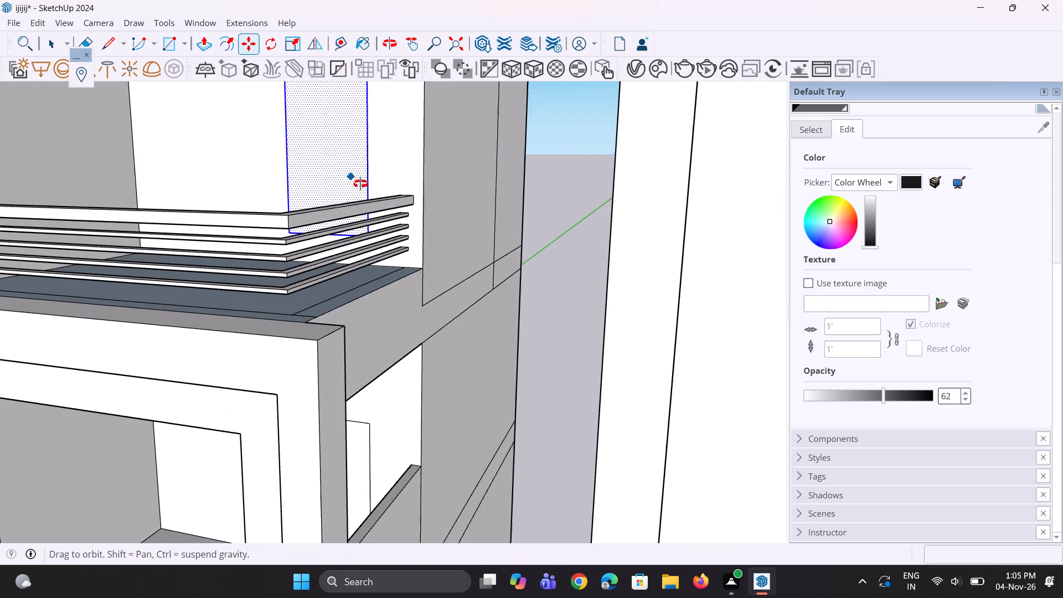
middle_drag(360, 184, 421, 190)
scroll(422, 172, down, 12)
key(space)
key(space)
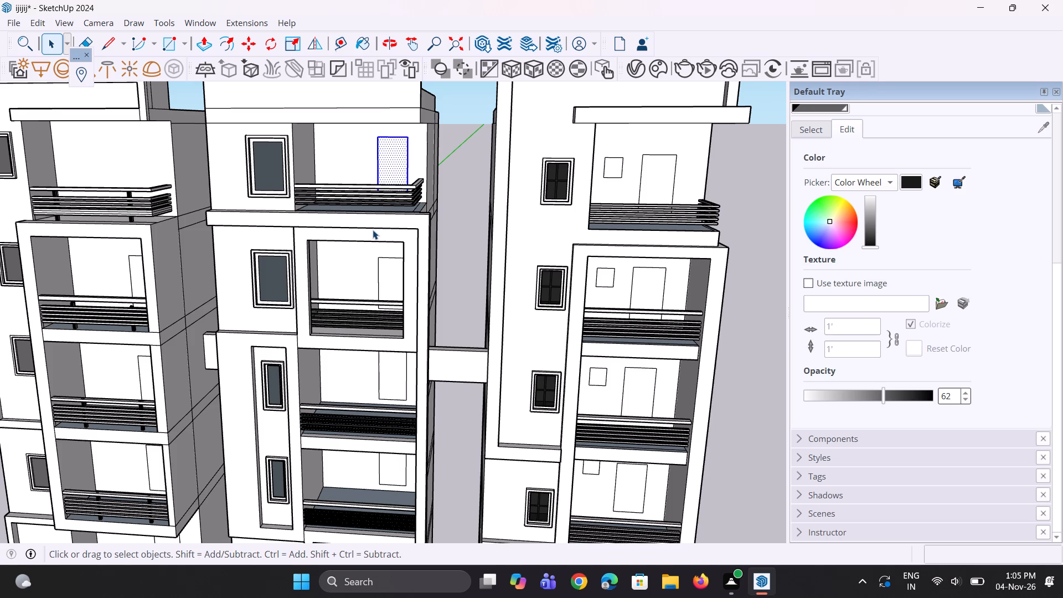
scroll(373, 230, down, 3)
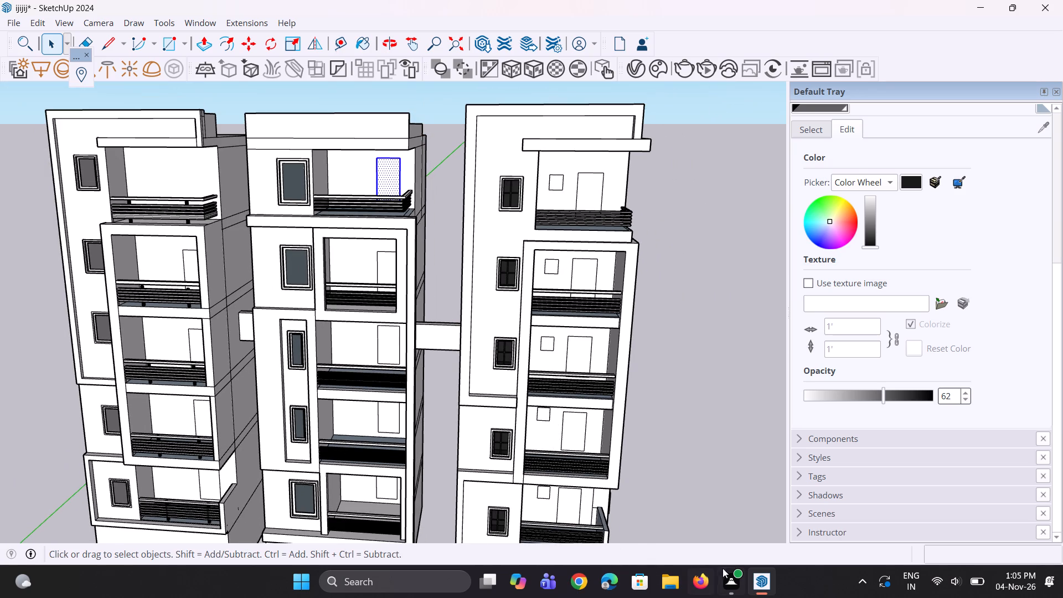
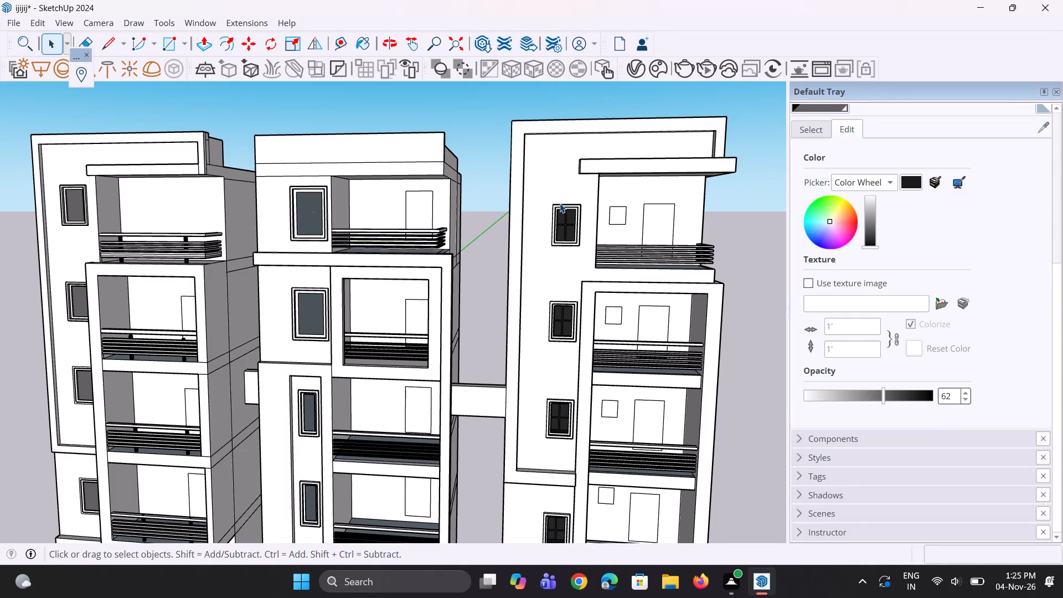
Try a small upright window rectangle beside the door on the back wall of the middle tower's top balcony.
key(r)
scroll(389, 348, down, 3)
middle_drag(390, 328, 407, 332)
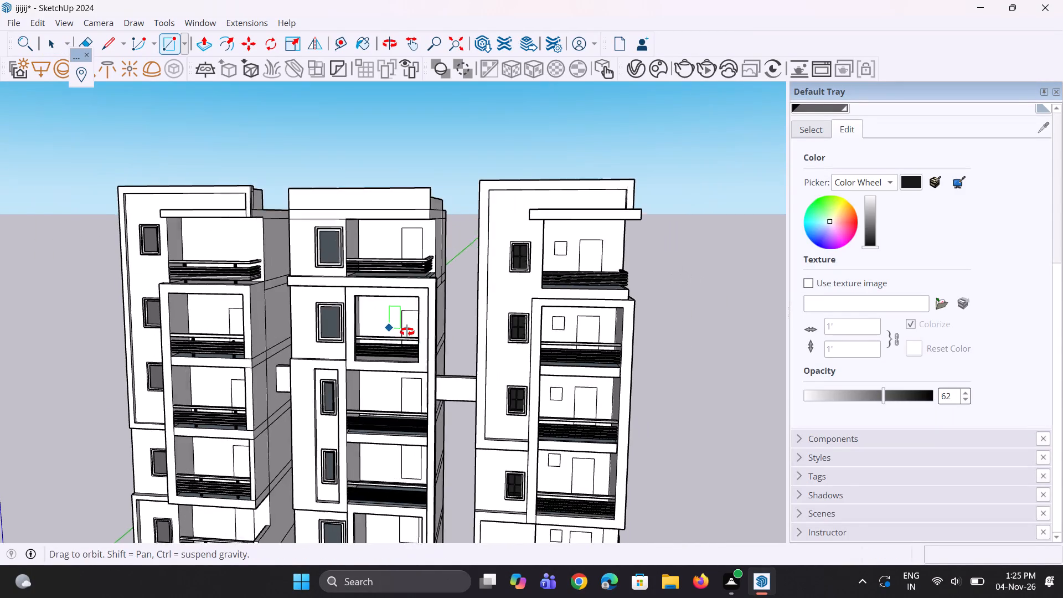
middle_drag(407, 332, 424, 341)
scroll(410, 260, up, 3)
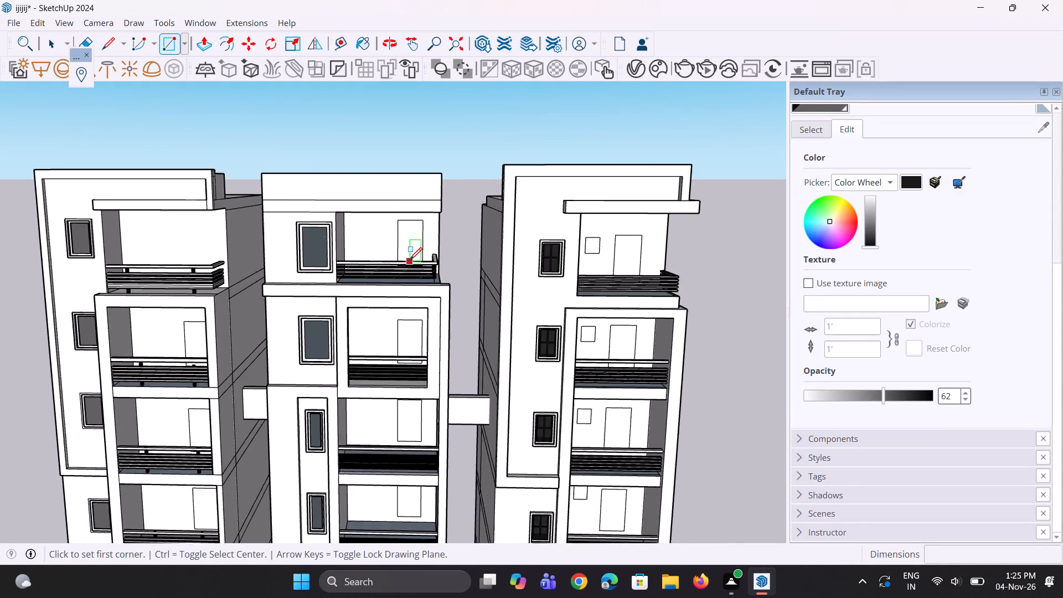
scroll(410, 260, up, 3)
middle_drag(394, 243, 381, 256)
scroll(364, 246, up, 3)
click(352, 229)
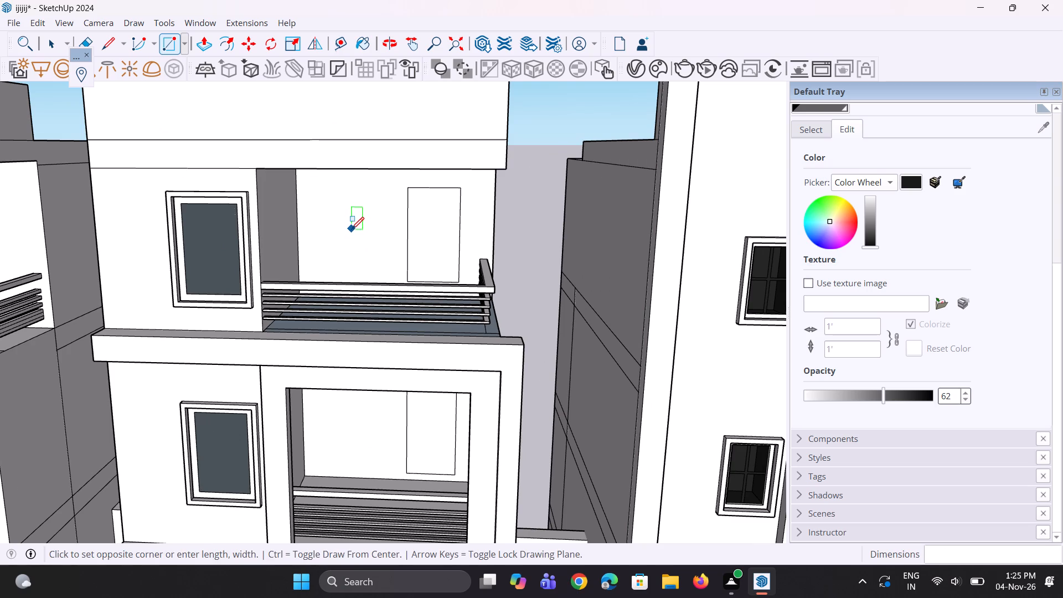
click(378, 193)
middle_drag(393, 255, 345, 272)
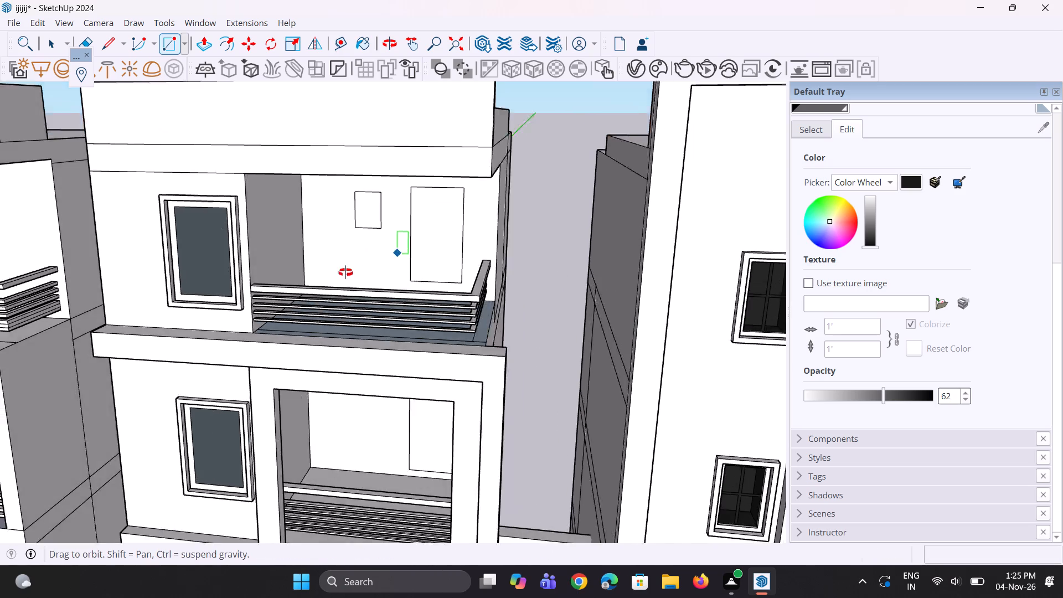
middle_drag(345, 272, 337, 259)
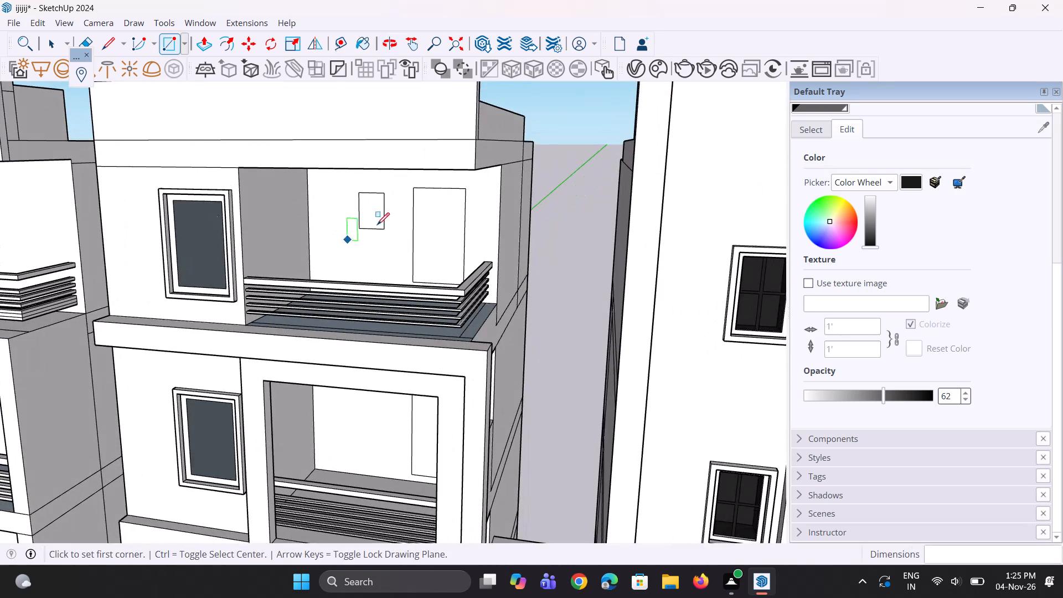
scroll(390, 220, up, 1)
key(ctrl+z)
Draw a window square of about 2' 4" beside the door on the back wall of the middle tower's top balcony.
scroll(391, 226, down, 8)
middle_drag(374, 232, 385, 229)
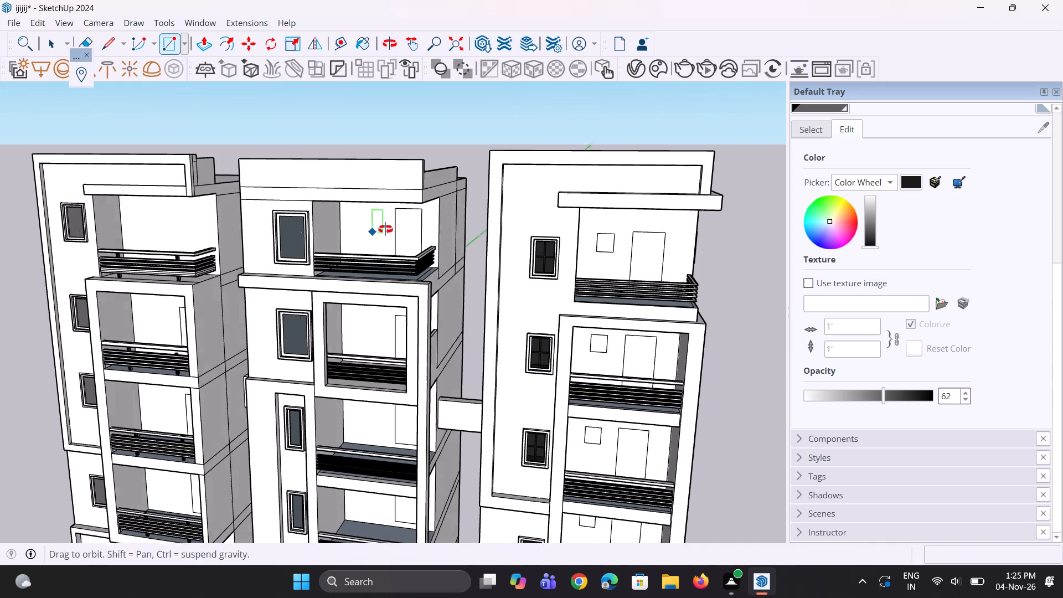
middle_drag(385, 229, 386, 228)
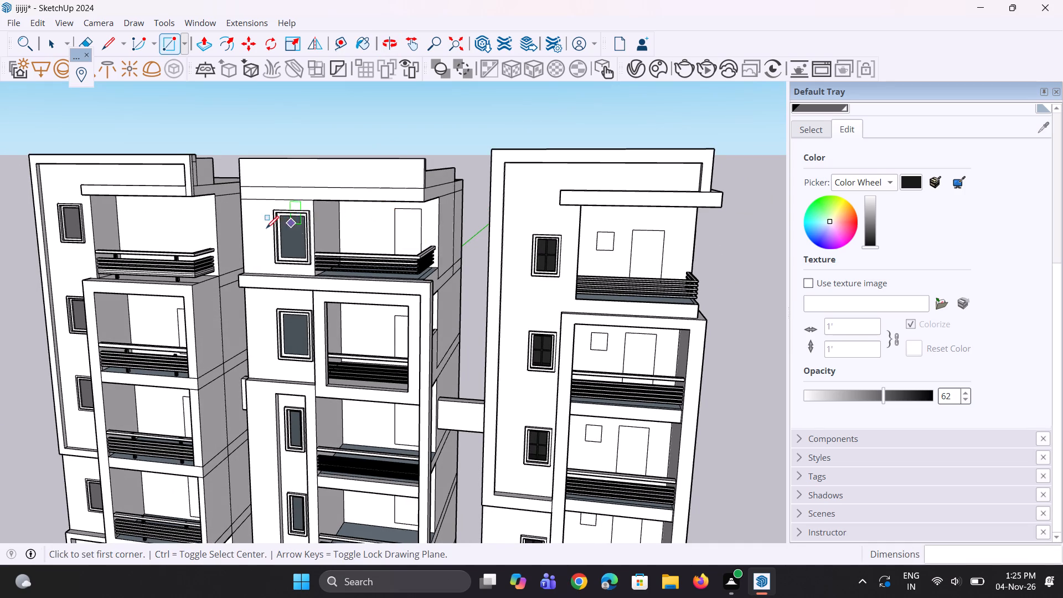
scroll(257, 233, down, 3)
middle_drag(305, 229, 326, 203)
scroll(326, 209, up, 8)
middle_drag(353, 249, 360, 280)
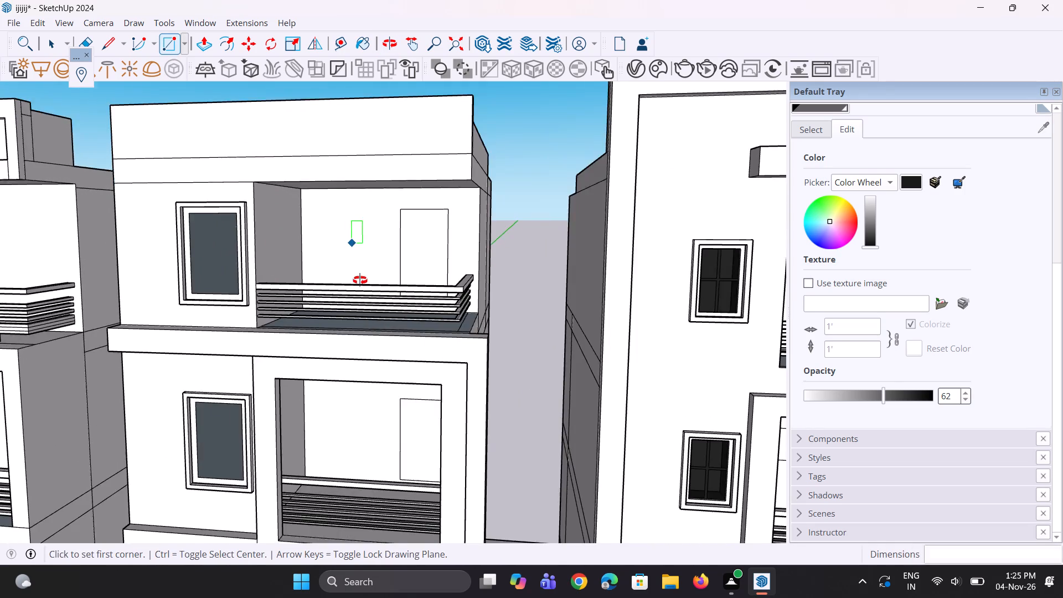
middle_drag(360, 280, 364, 297)
scroll(365, 277, up, 3)
click(360, 210)
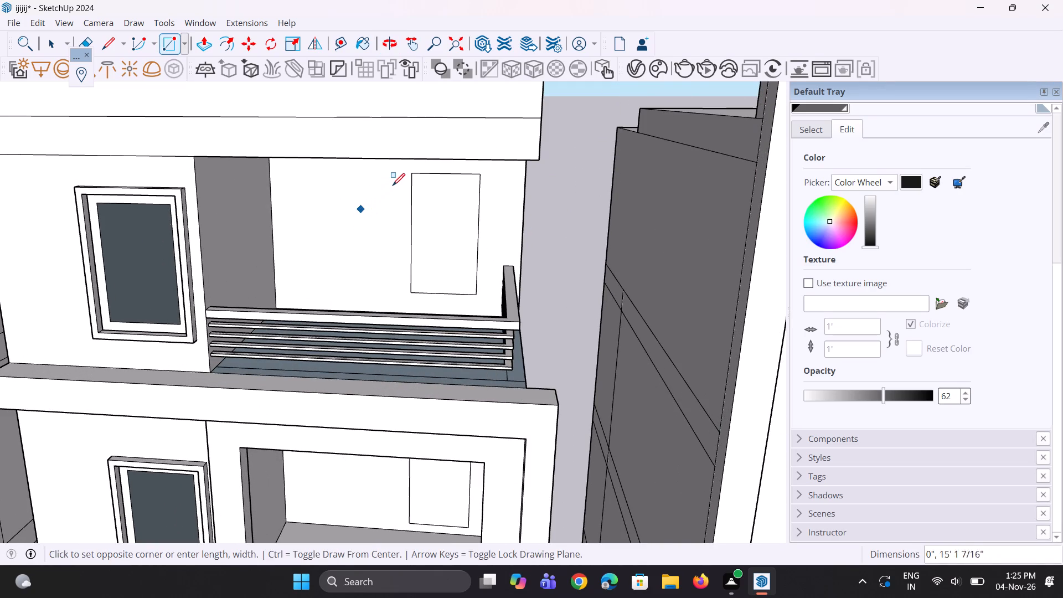
click(327, 180)
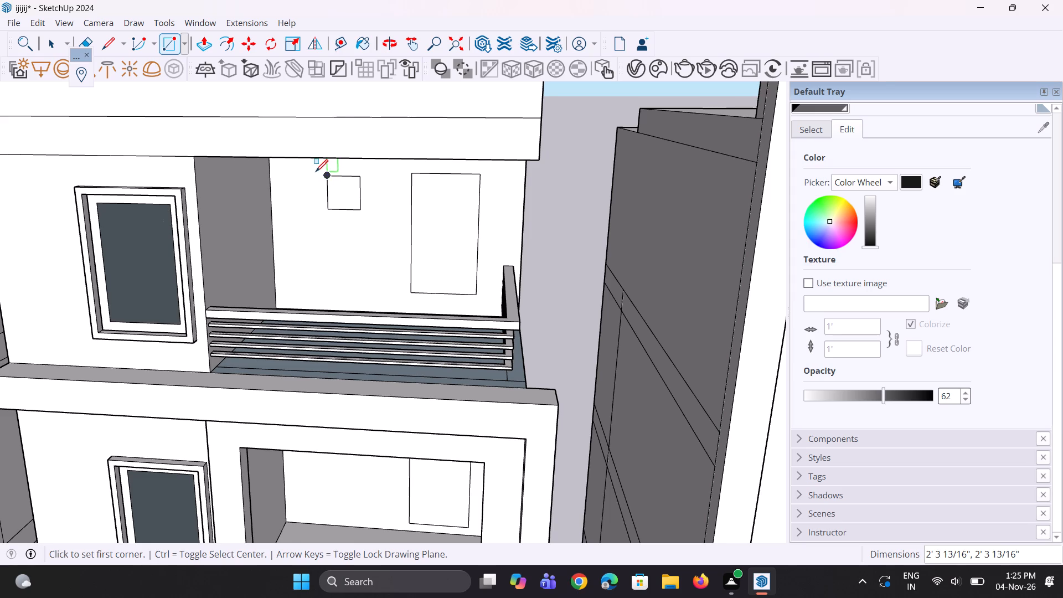
Move the window square along the back wall a little closer to the door on the middle tower's top balcony.
scroll(316, 172, down, 3)
middle_drag(328, 248, 334, 198)
key(space)
scroll(334, 194, up, 3)
click(334, 194)
scroll(334, 194, up, 4)
key(m)
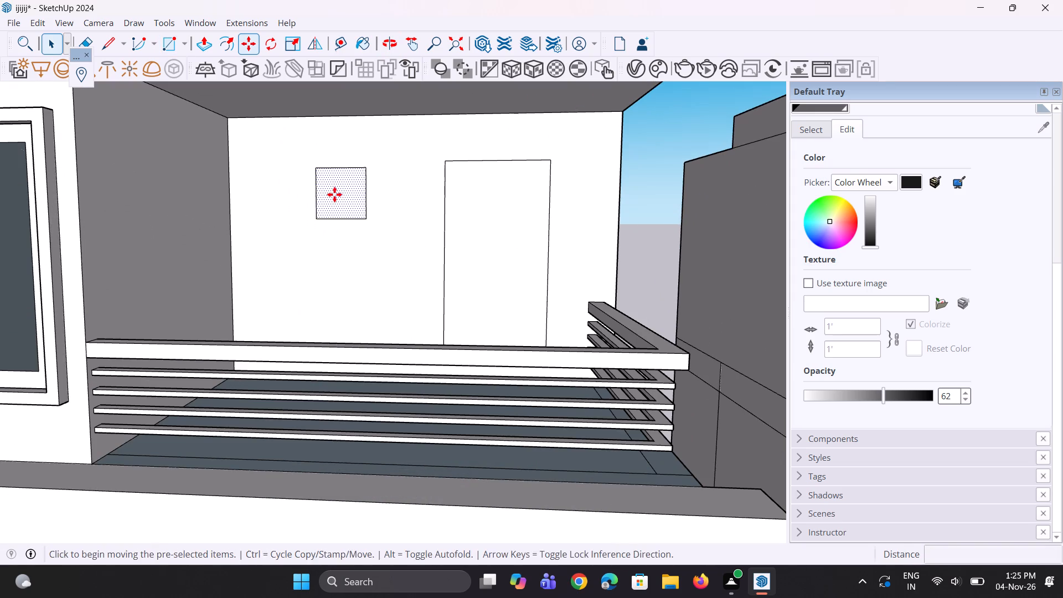
click(334, 194)
click(378, 192)
scroll(346, 179, down, 3)
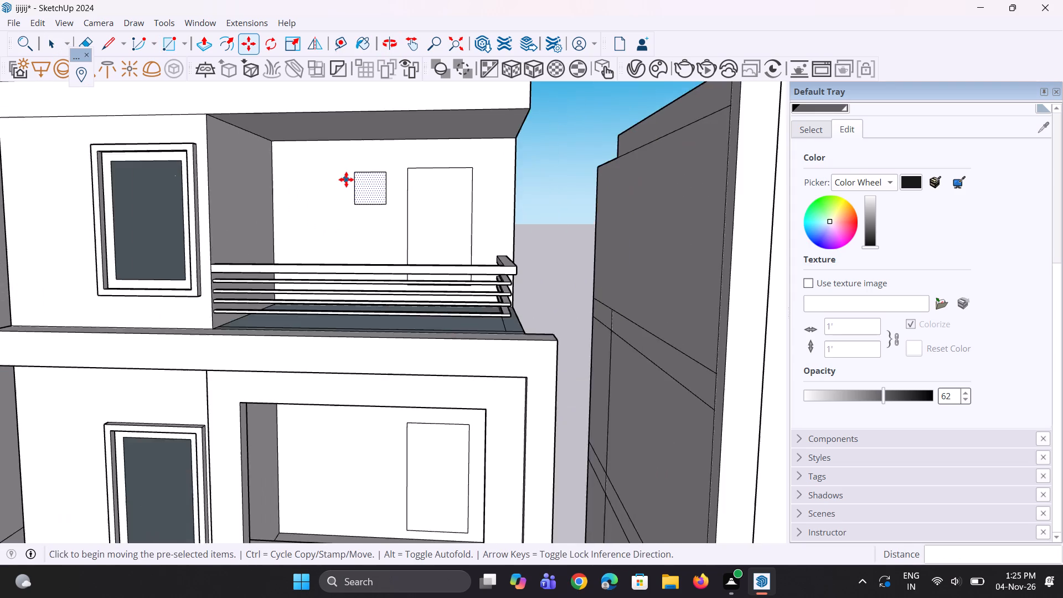
scroll(346, 179, down, 7)
scroll(368, 191, up, 4)
click(363, 187)
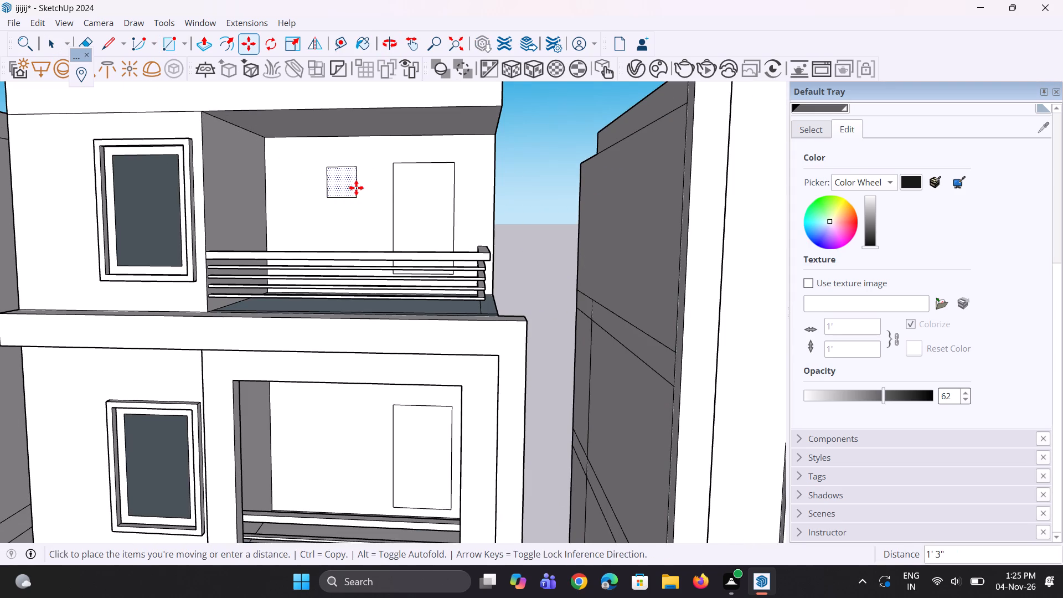
click(358, 188)
Copy the window square about 18' 4" down onto the back wall of the middle tower's second-highest balcony.
scroll(349, 174, down, 4)
click(349, 174)
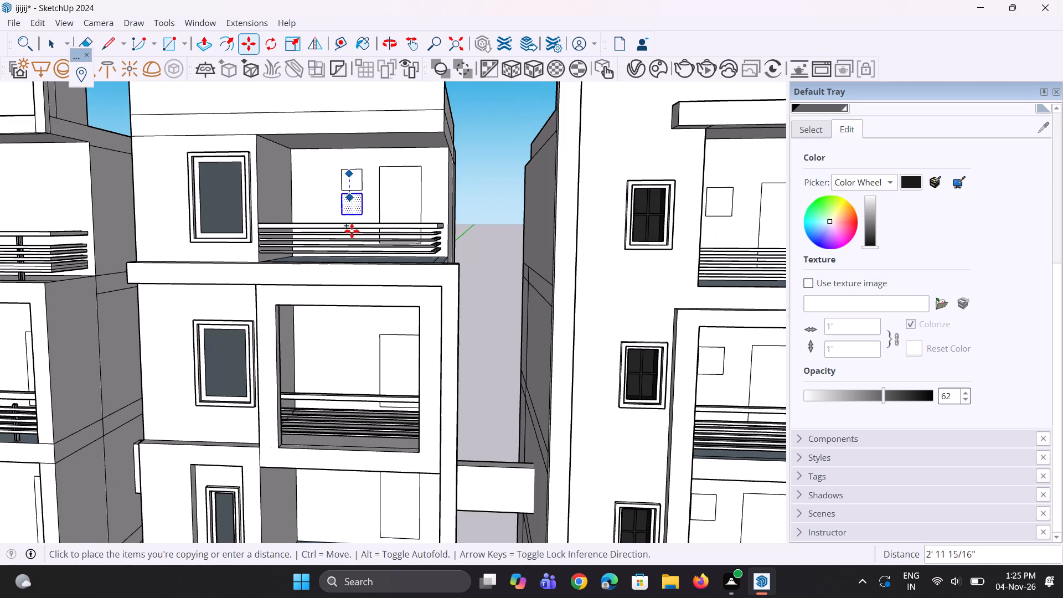
click(355, 337)
Copy the window square about 14' 11" down onto the back wall of the middle tower's third balcony from the top.
scroll(298, 204, down, 5)
middle_drag(342, 324, 439, 352)
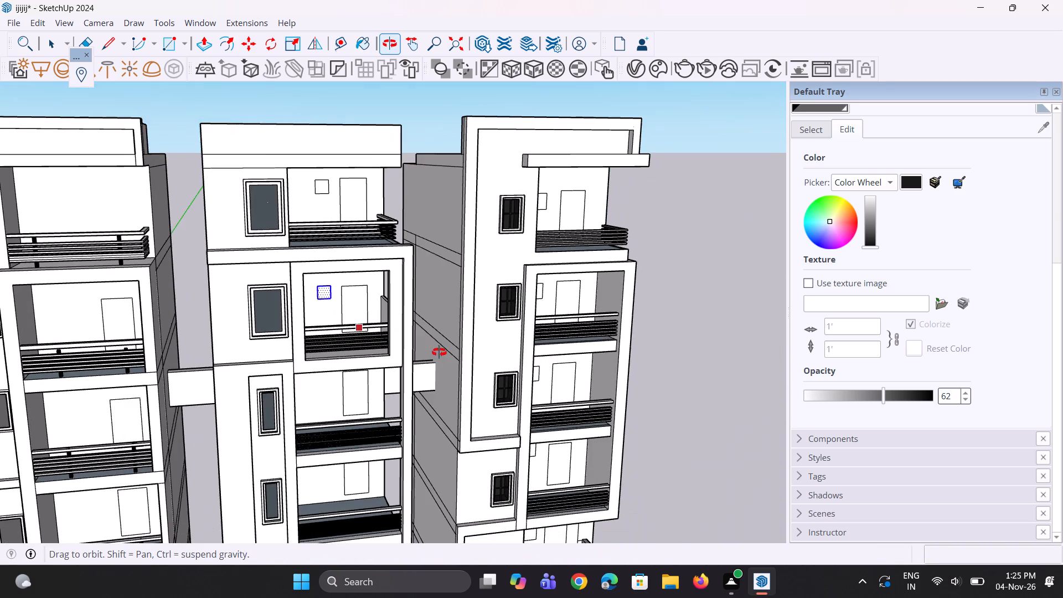
middle_drag(439, 352, 380, 391)
scroll(379, 341, up, 6)
middle_drag(376, 332, 369, 238)
scroll(373, 217, down, 5)
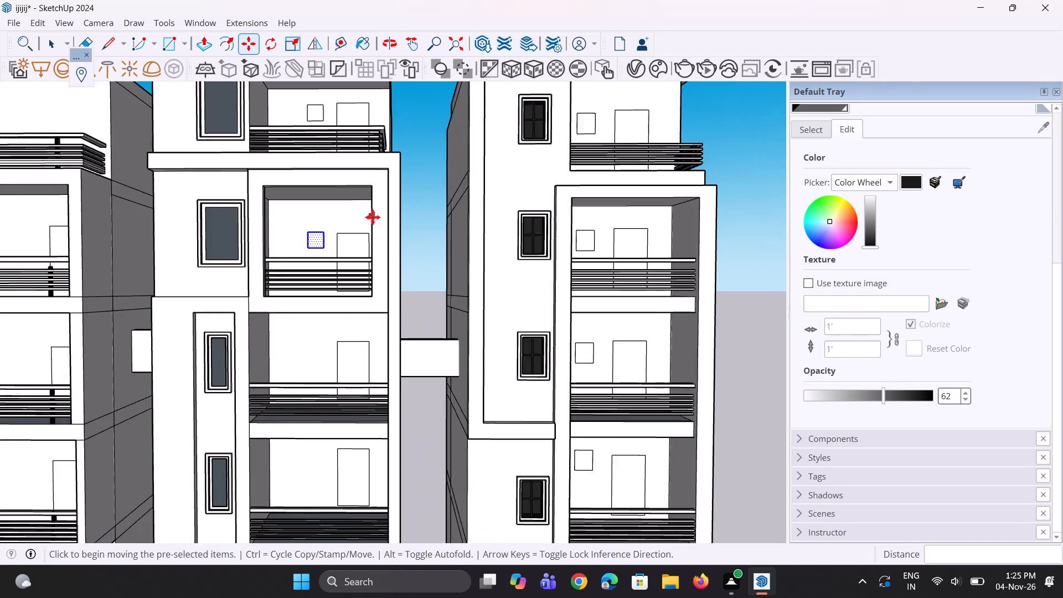
scroll(375, 197, down, 5)
scroll(342, 280, up, 7)
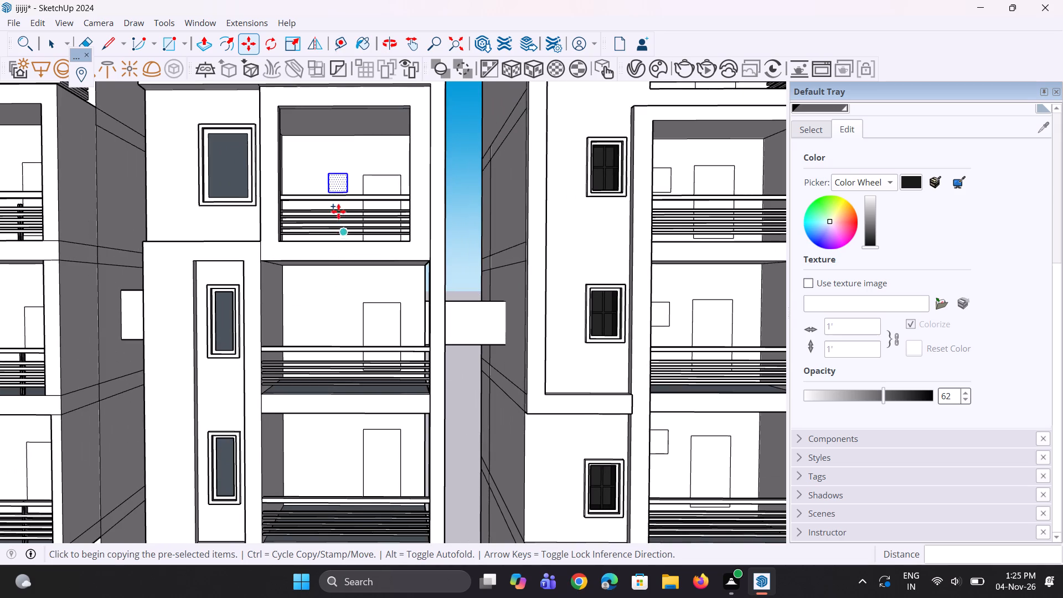
click(338, 181)
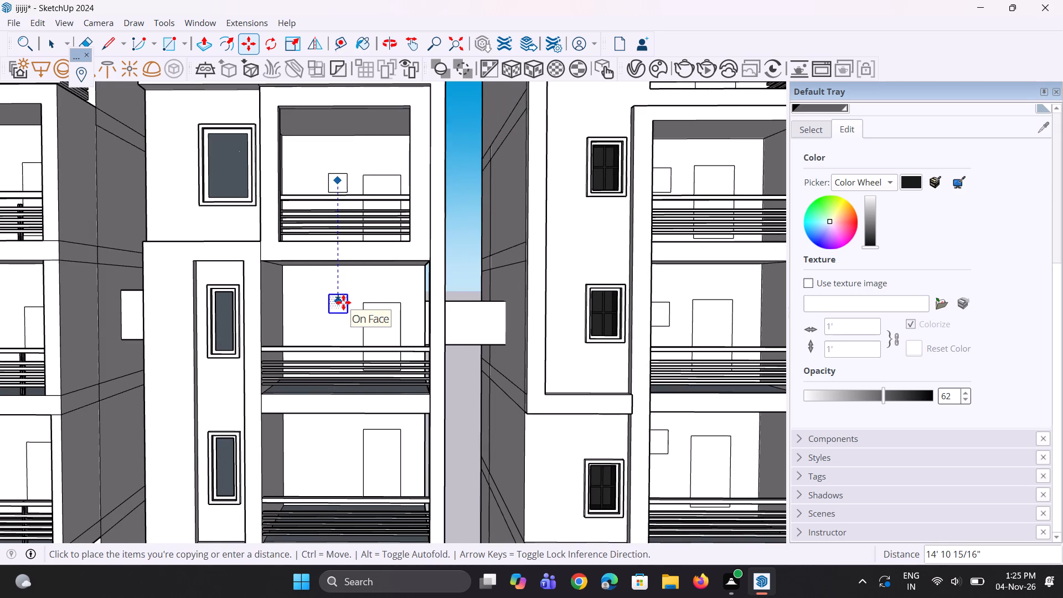
click(343, 302)
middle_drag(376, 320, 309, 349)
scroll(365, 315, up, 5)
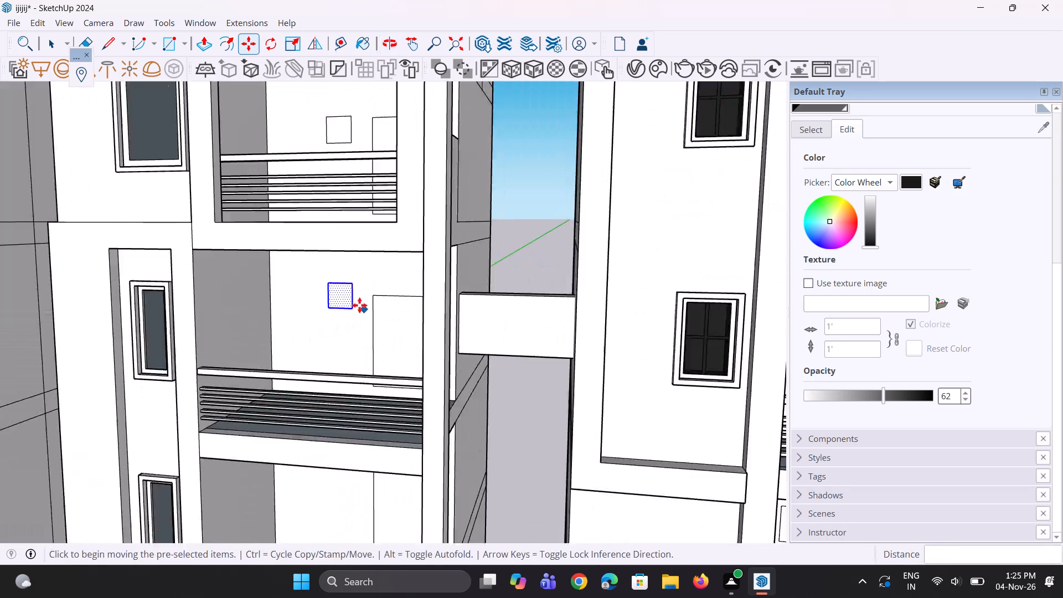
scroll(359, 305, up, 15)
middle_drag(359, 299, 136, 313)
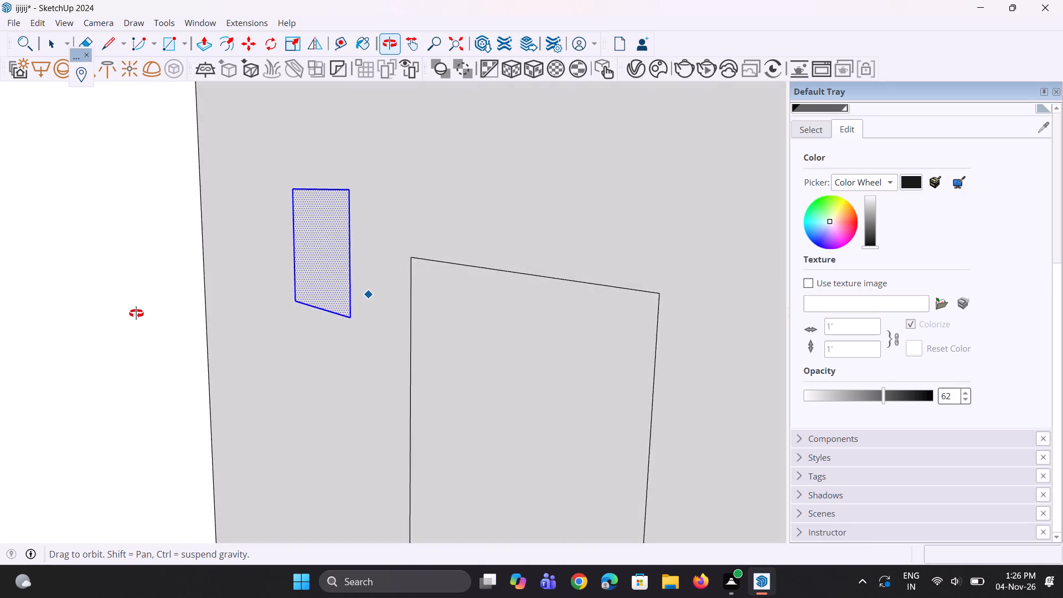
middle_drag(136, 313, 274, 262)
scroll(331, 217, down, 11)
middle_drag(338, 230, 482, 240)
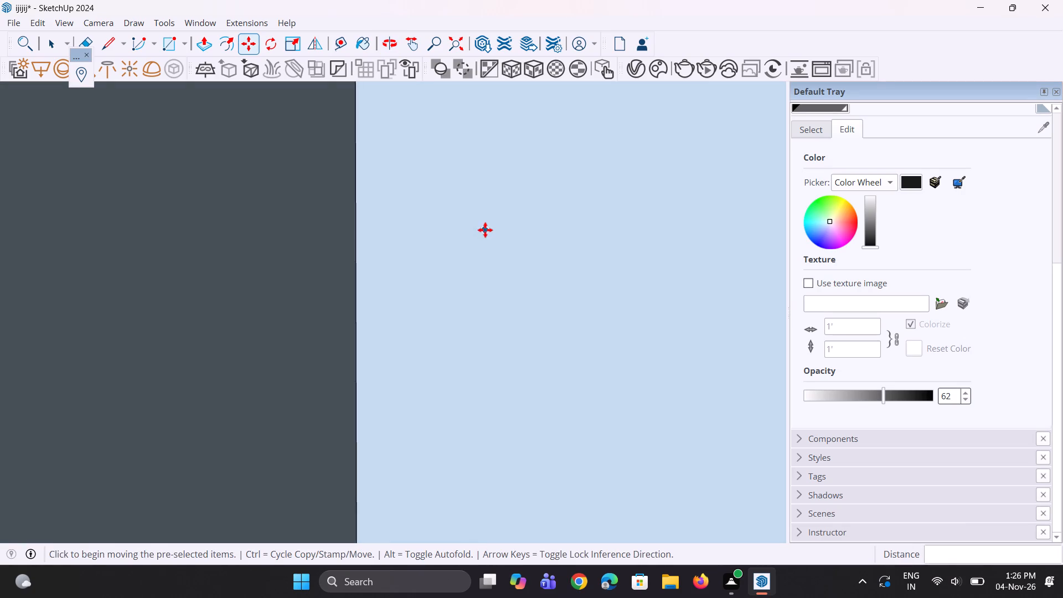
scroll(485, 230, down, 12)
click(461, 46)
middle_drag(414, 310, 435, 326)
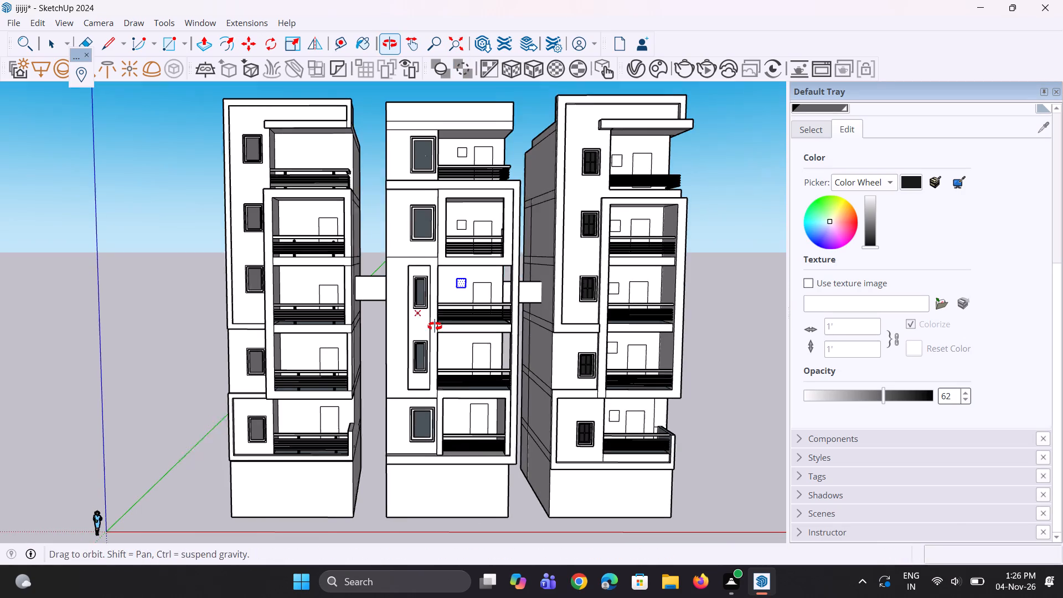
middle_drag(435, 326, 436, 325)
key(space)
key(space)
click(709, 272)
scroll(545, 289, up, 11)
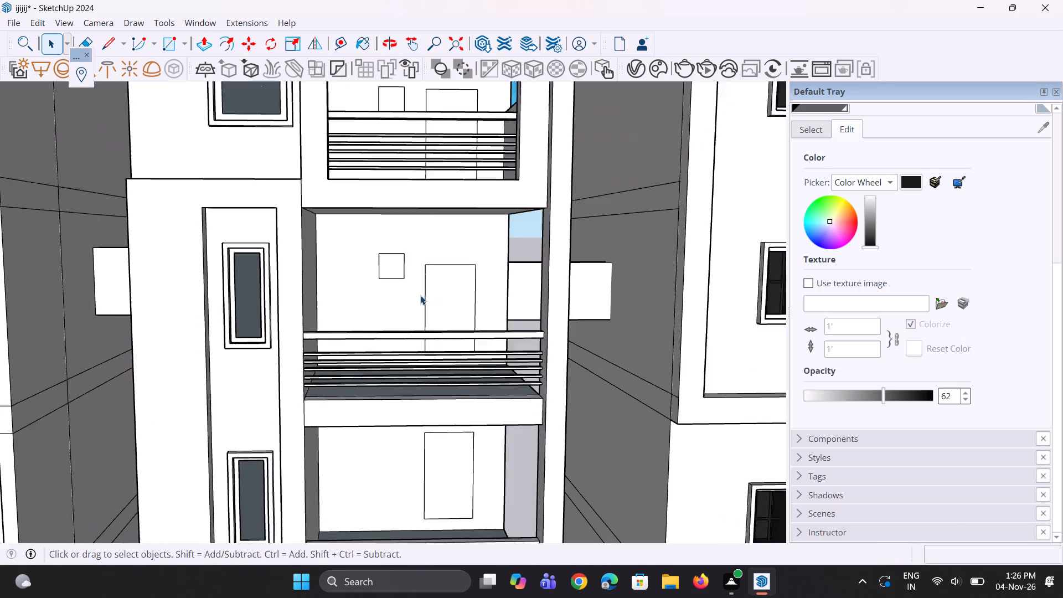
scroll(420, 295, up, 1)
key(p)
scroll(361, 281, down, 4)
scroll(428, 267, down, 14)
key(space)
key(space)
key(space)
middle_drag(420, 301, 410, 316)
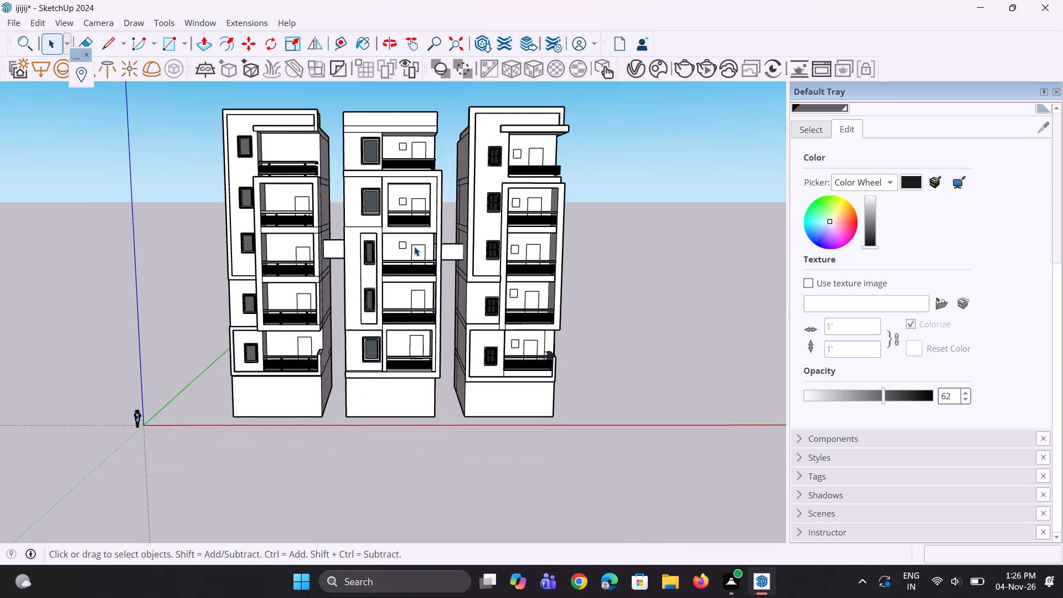
Copy the window square about 16' 11" down onto the back wall of the middle tower's second balcony from the bottom.
scroll(414, 246, up, 8)
click(393, 245)
click(401, 242)
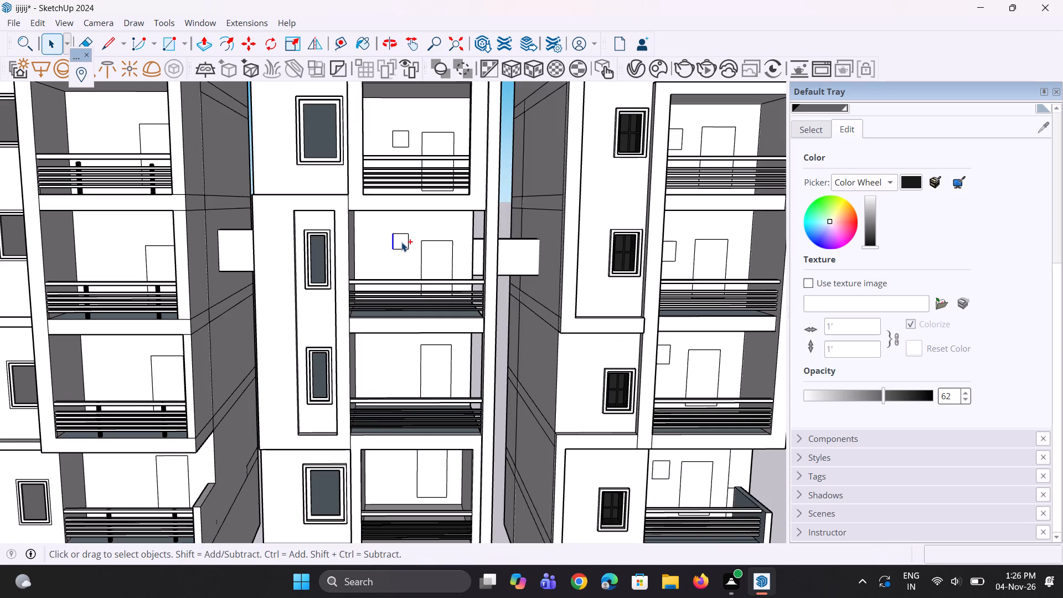
key(m)
scroll(401, 242, up, 2)
click(401, 242)
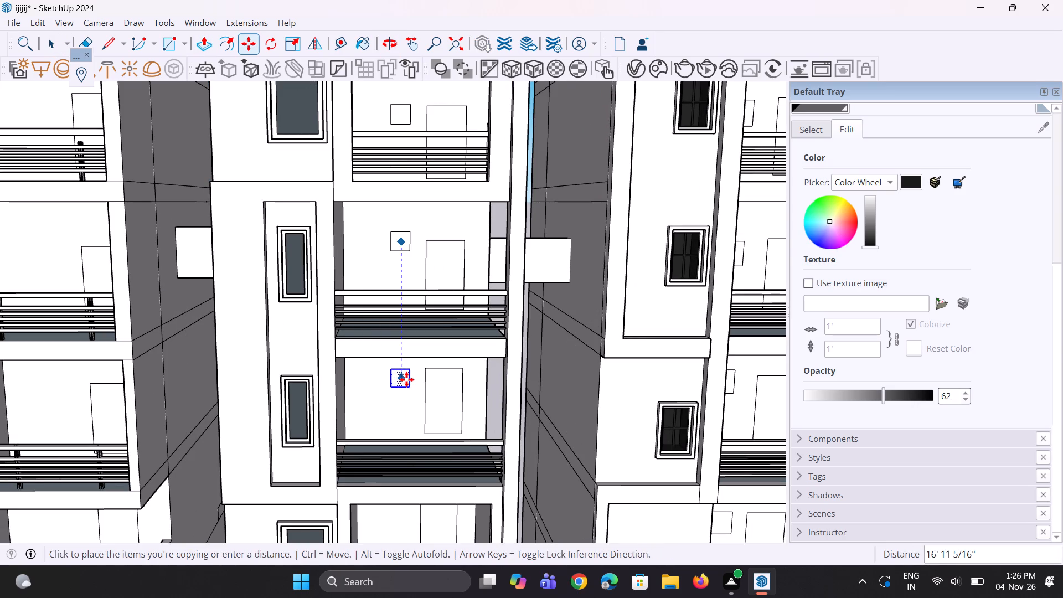
click(406, 379)
Copy the window square about 16' down onto the back wall of the middle tower's bottom balcony.
scroll(389, 265, down, 9)
scroll(395, 341, up, 2)
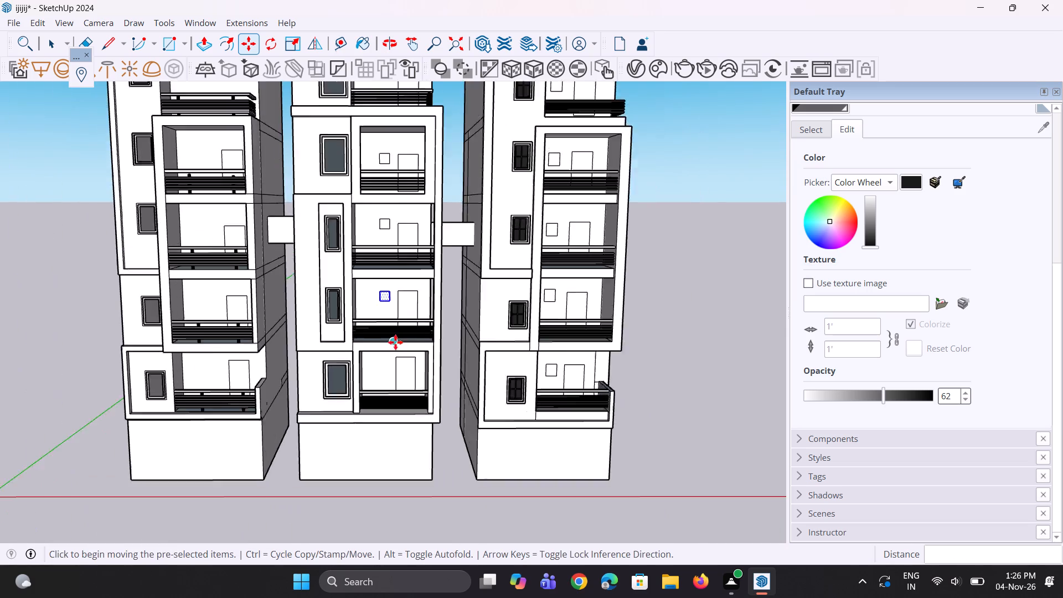
scroll(395, 342, up, 2)
key(space)
scroll(395, 342, up, 7)
key(m)
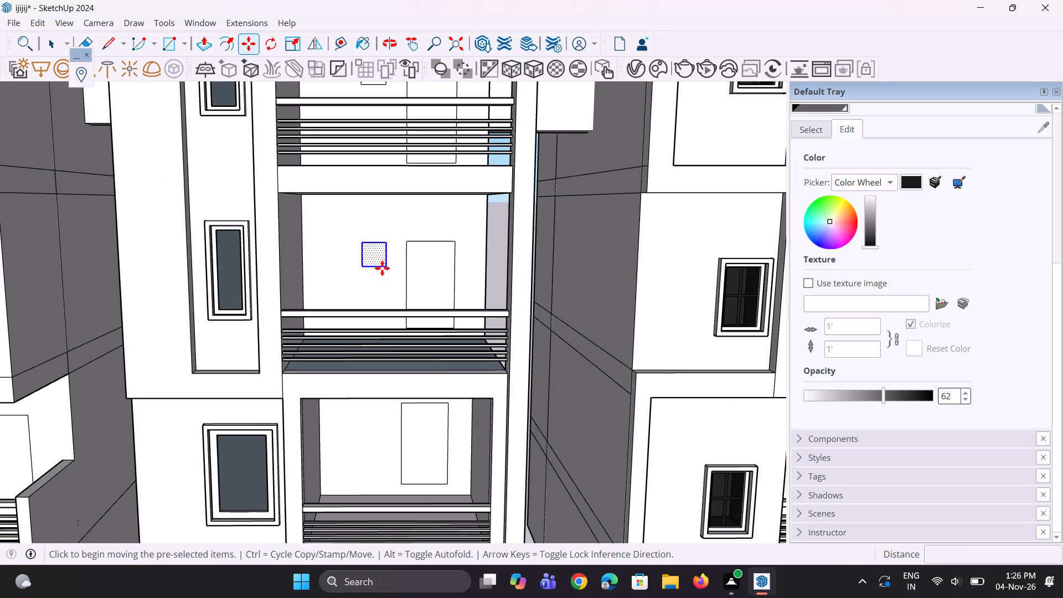
click(377, 257)
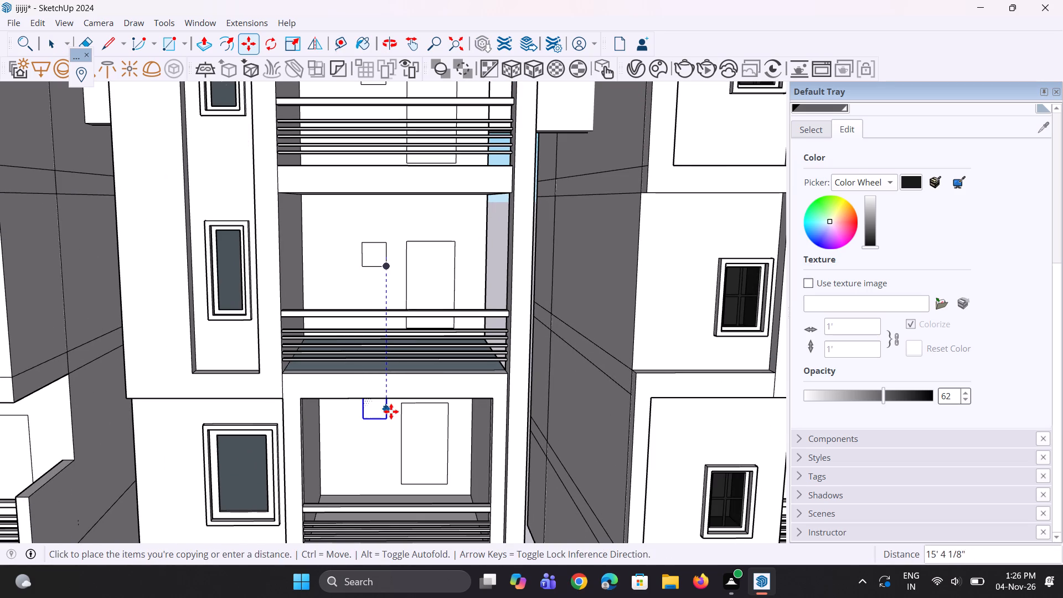
click(391, 418)
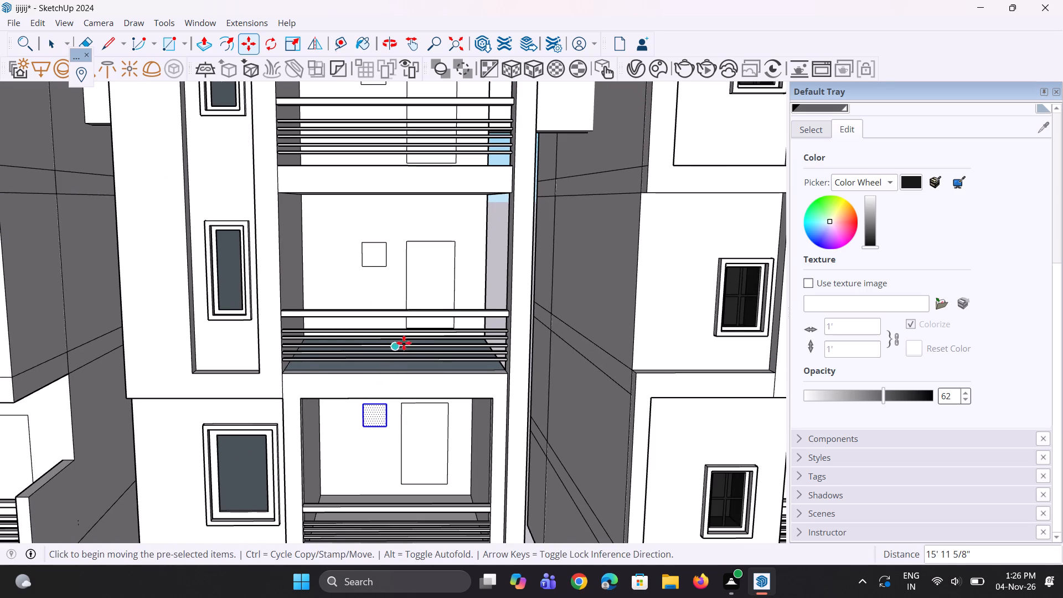
Copy the window square from the middle tower's bottom balcony about 41' 11" across to the back wall of the left tower's bottom balcony.
scroll(404, 343, down, 11)
key(m)
scroll(403, 381, up, 3)
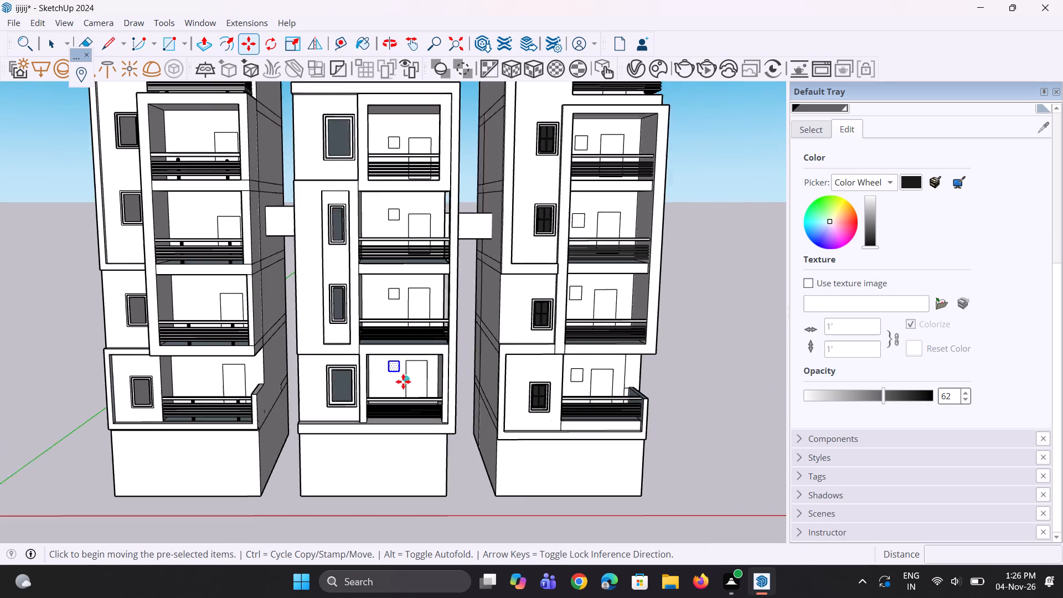
ctrl+scroll(396, 373, up, 3)
click(394, 365)
scroll(399, 355, down, 9)
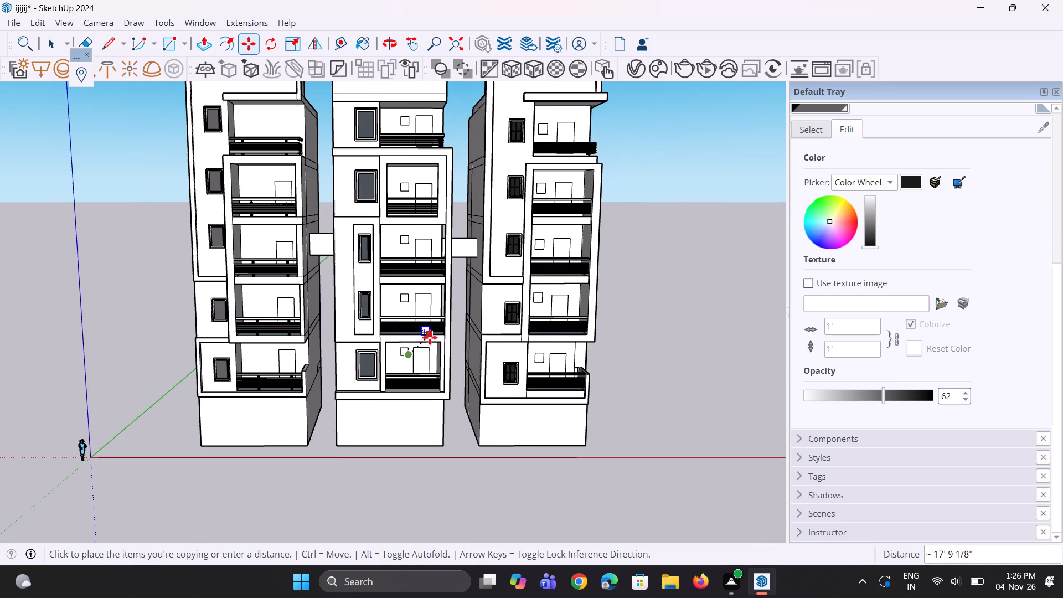
scroll(322, 364, up, 3)
scroll(245, 363, up, 10)
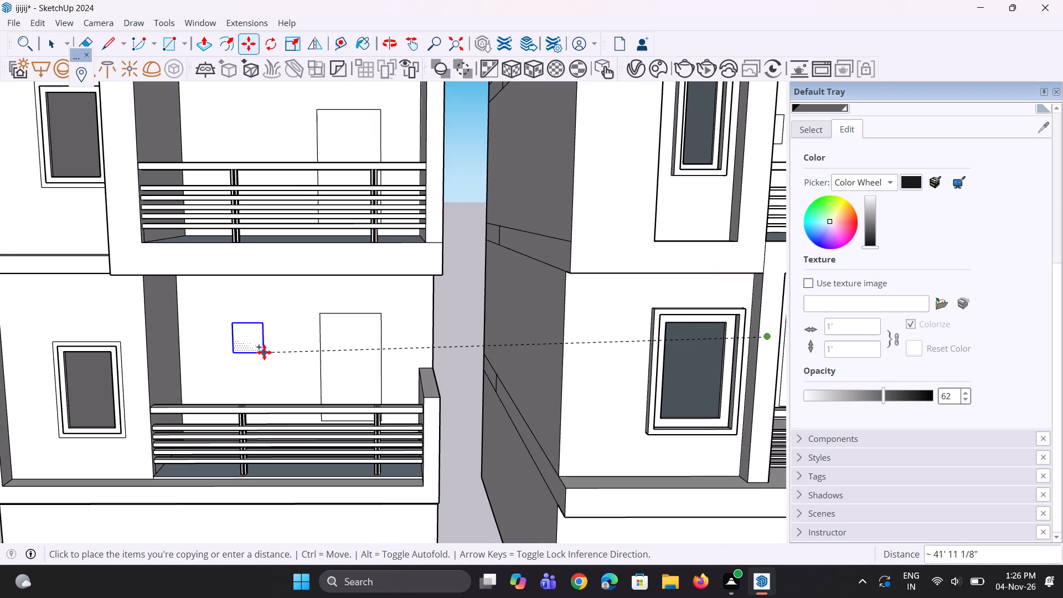
click(265, 352)
Move the copied window square along the back wall closer to the door on the left tower's bottom balcony.
scroll(267, 349, up, 9)
click(250, 331)
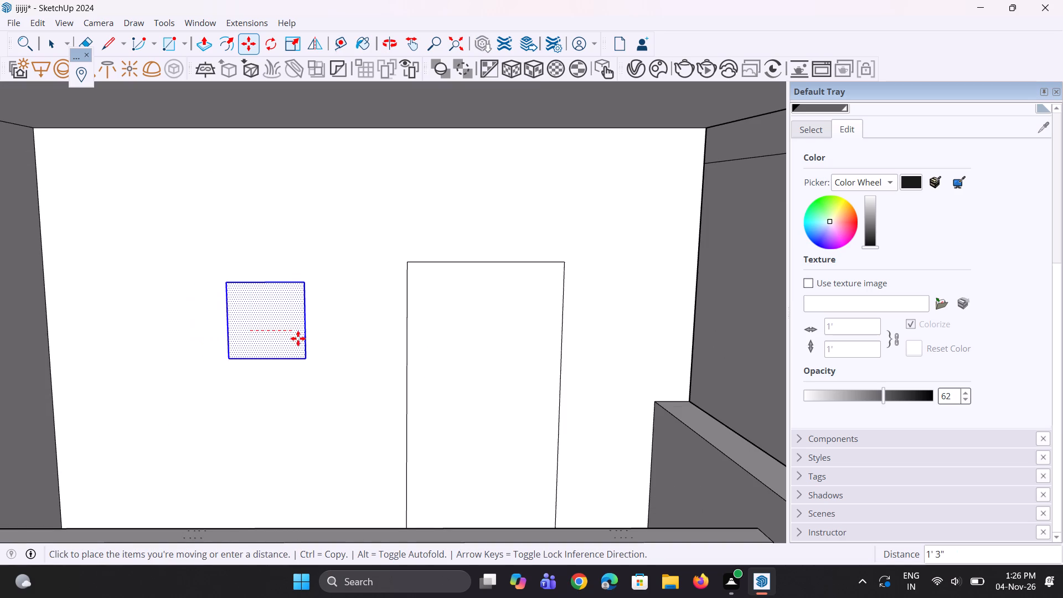
click(312, 338)
scroll(259, 370, down, 5)
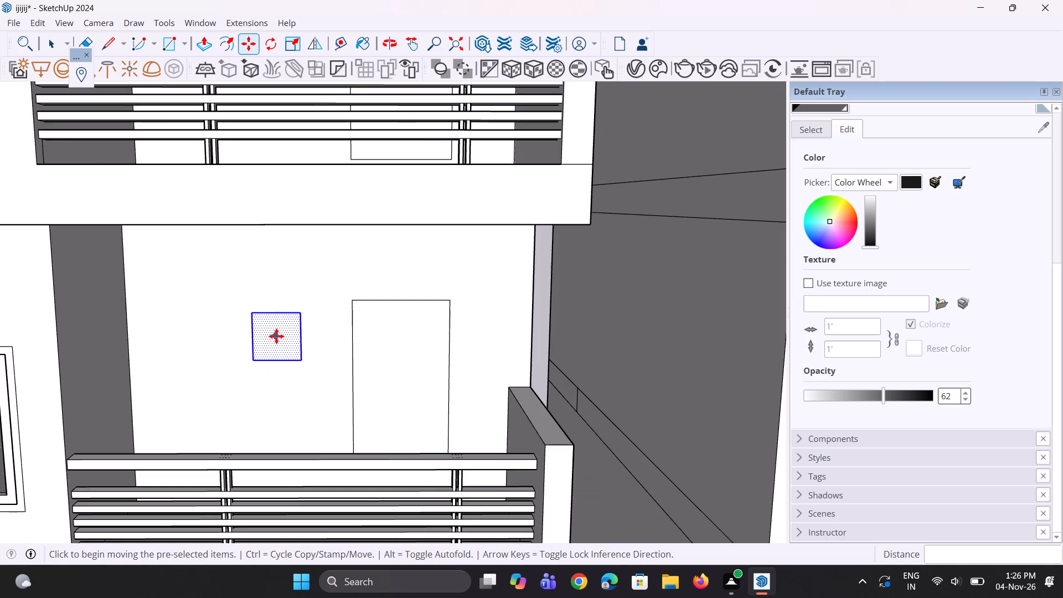
Copy the window square about 15' 5" up from the left tower's bottom balcony onto the second balcony's back wall.
scroll(276, 336, down, 5)
middle_drag(299, 343, 308, 379)
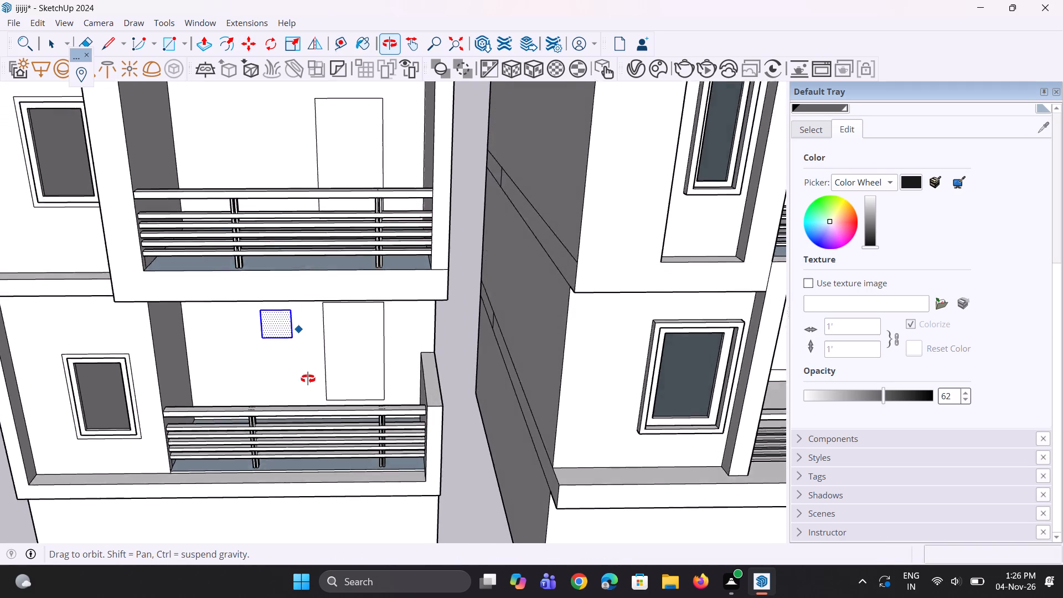
middle_drag(308, 379, 312, 365)
scroll(321, 345, down, 5)
scroll(273, 355, up, 3)
click(306, 341)
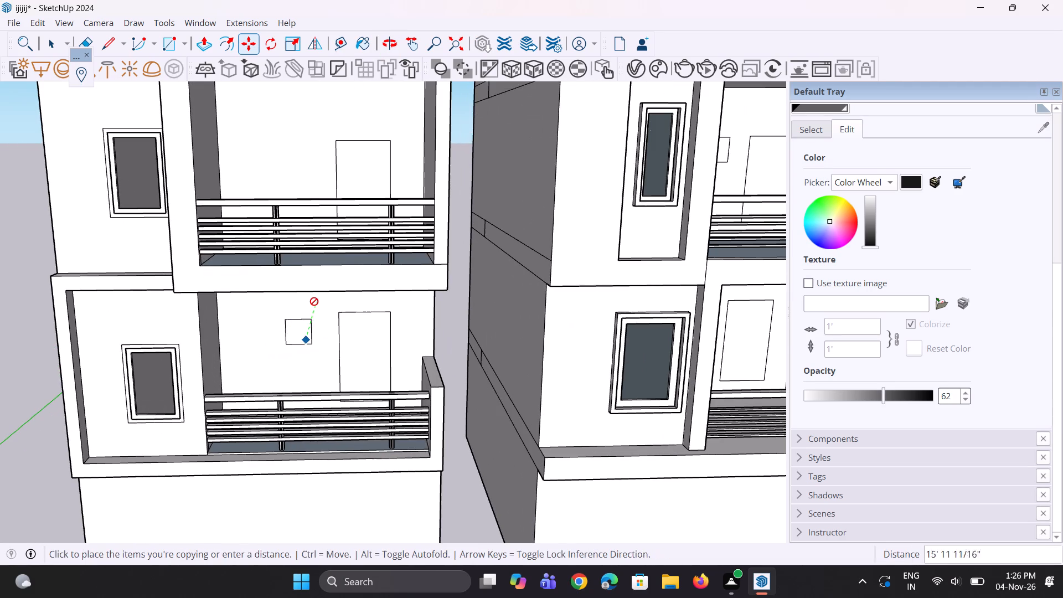
scroll(314, 301, down, 9)
scroll(317, 251, up, 6)
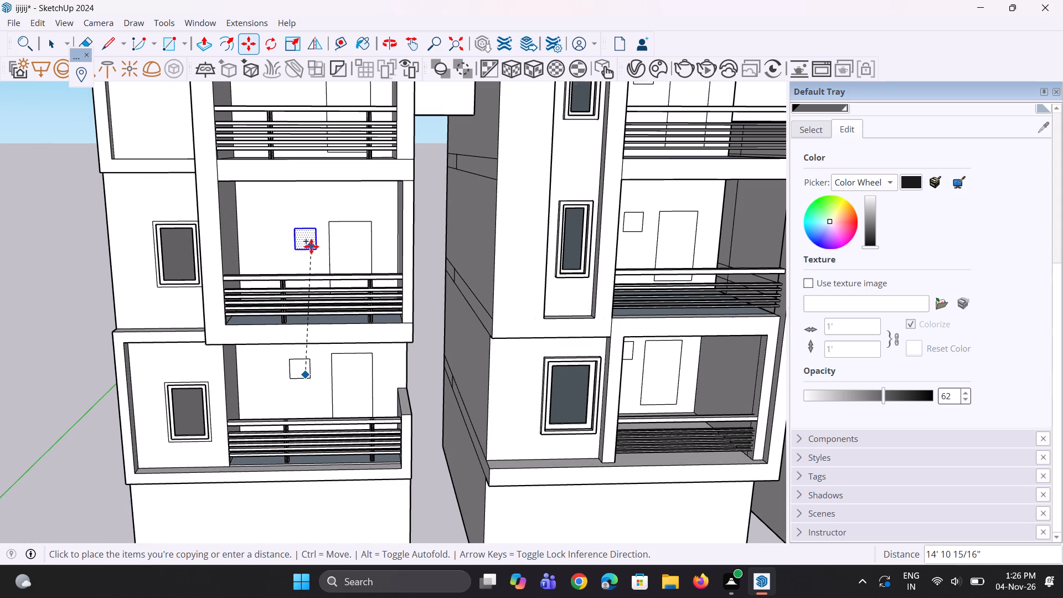
scroll(300, 241, up, 6)
click(300, 241)
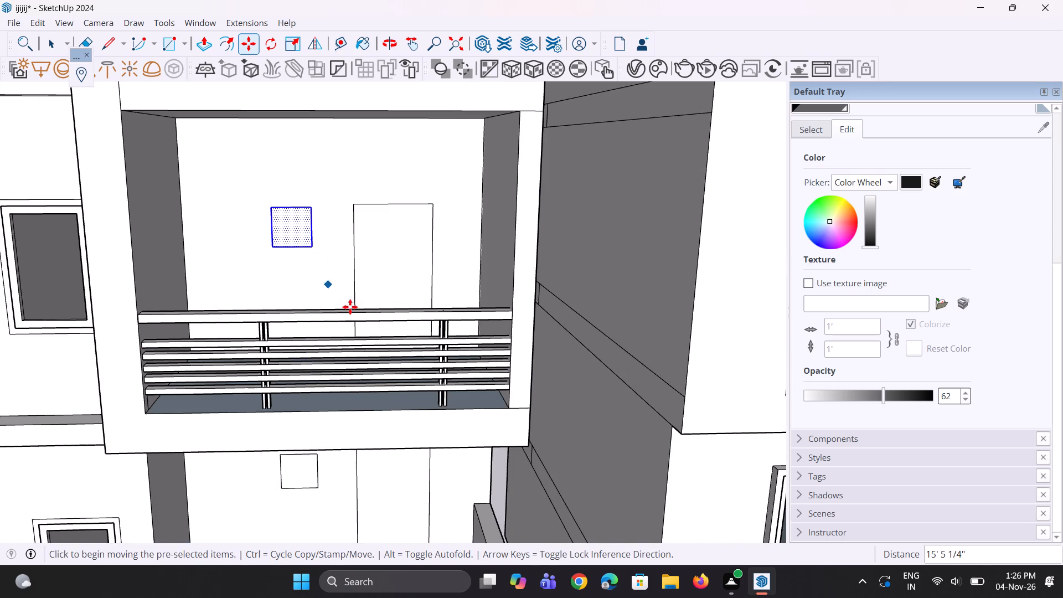
Copy the window square about 15' 10" up onto the back wall of the left tower's third balcony from the bottom.
scroll(353, 308, down, 14)
scroll(323, 343, down, 5)
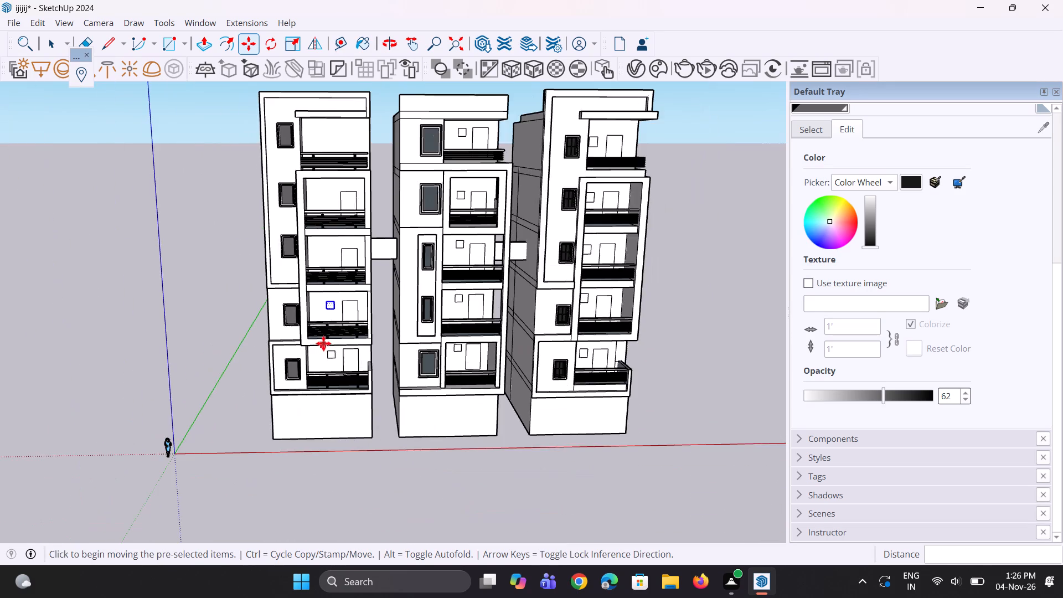
middle_drag(333, 347, 352, 302)
scroll(354, 228, up, 4)
scroll(340, 277, up, 3)
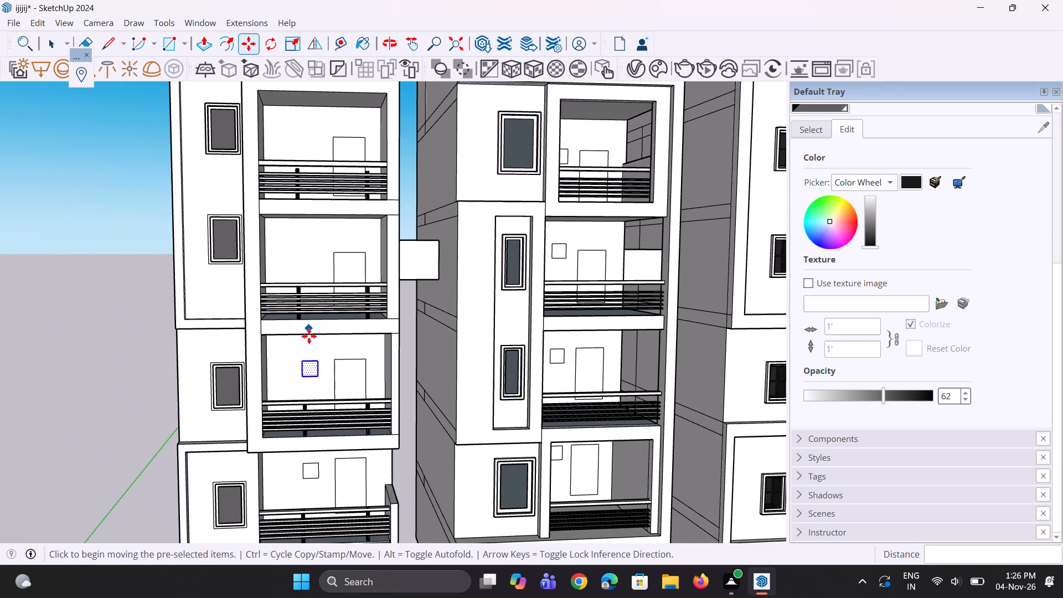
ctrl+scroll(309, 348, up, 2)
click(314, 377)
middle_drag(323, 282, 318, 304)
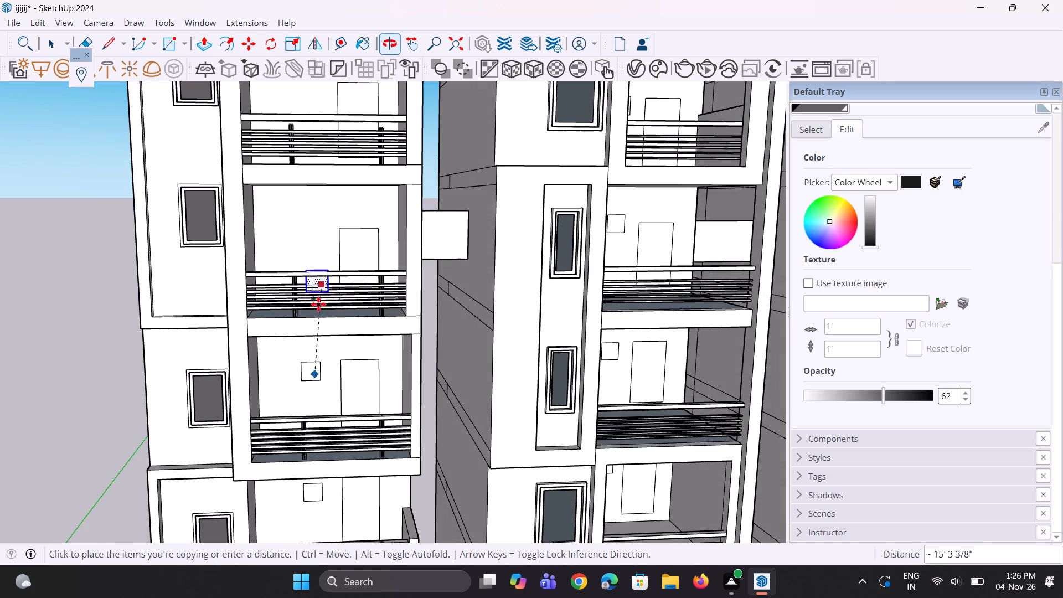
scroll(324, 252, up, 7)
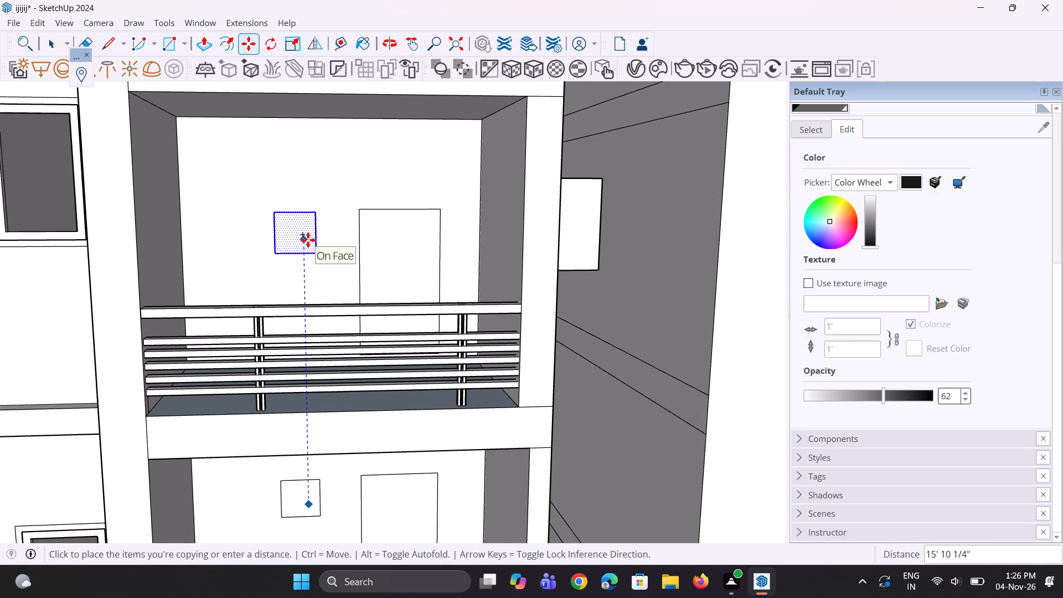
click(308, 240)
Copy the window square about 17' up onto the back wall of the left tower's fourth balcony from the bottom.
scroll(293, 375, down, 15)
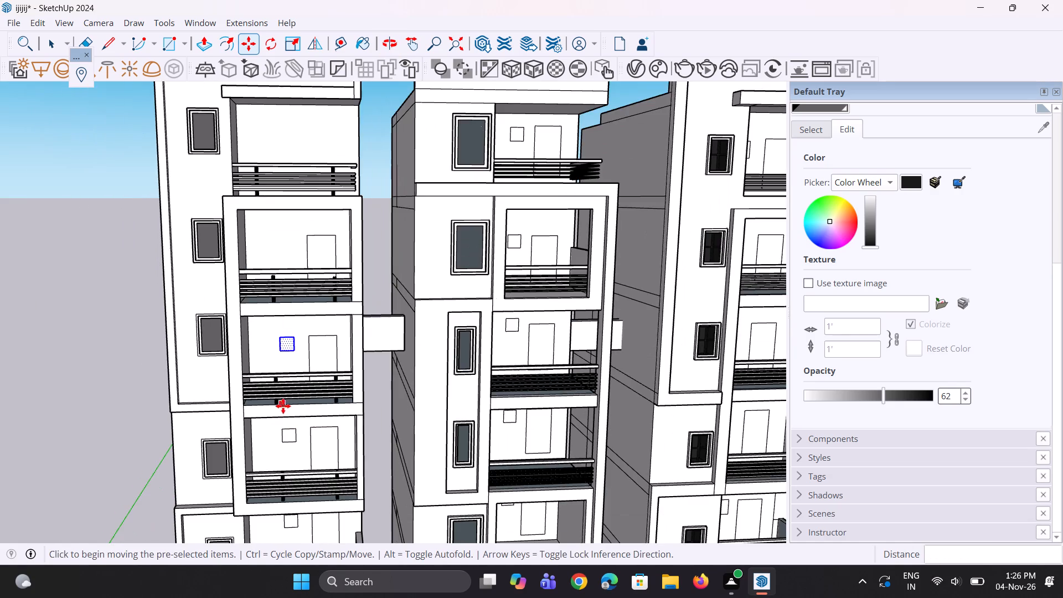
scroll(298, 198, up, 7)
scroll(303, 424, up, 3)
click(282, 466)
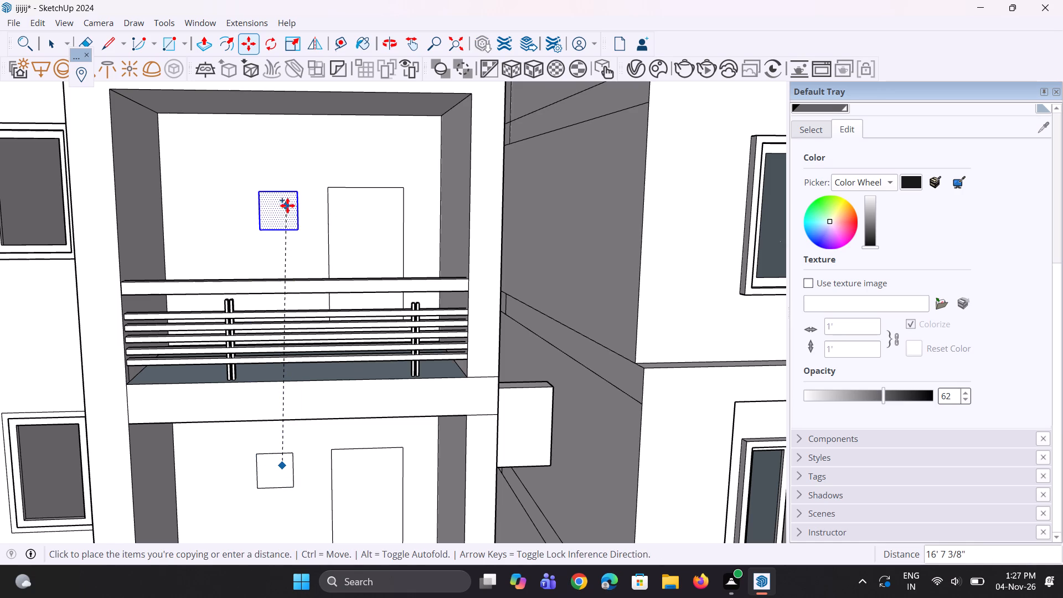
click(275, 200)
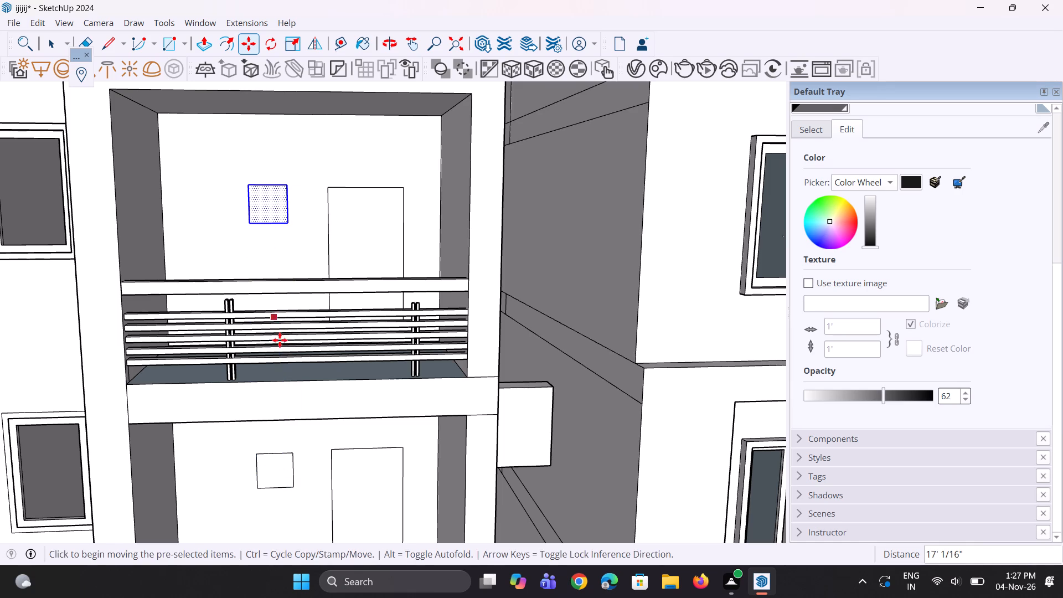
Copy the window square about 18' 3" up onto the back wall of the left tower's top balcony.
scroll(280, 342, down, 18)
middle_drag(292, 326, 322, 233)
scroll(317, 238, up, 2)
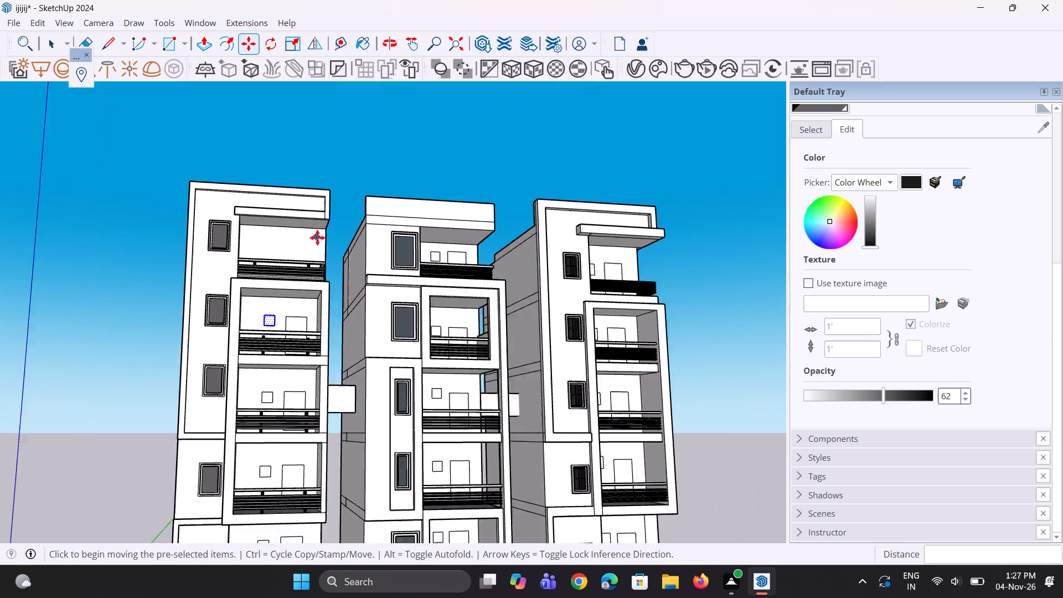
scroll(317, 238, up, 6)
click(250, 349)
middle_drag(269, 224, 252, 328)
scroll(256, 250, up, 3)
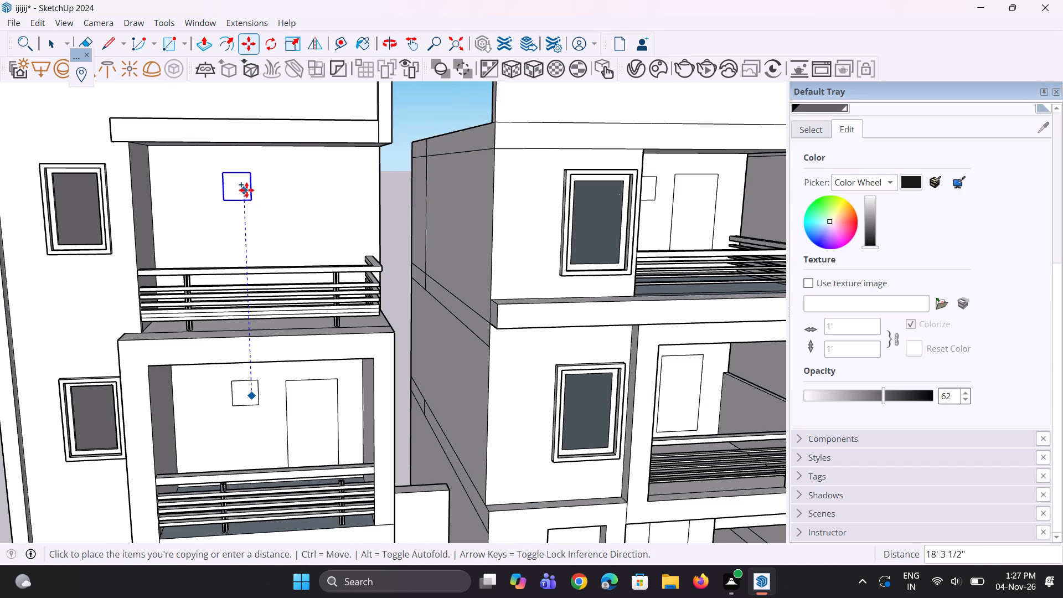
click(246, 187)
Copy the door rectangle about 18' 7" up from the left tower's fourth balcony onto the top balcony's back wall.
scroll(247, 185, down, 5)
key(space)
scroll(450, 522, up, 1)
key(space)
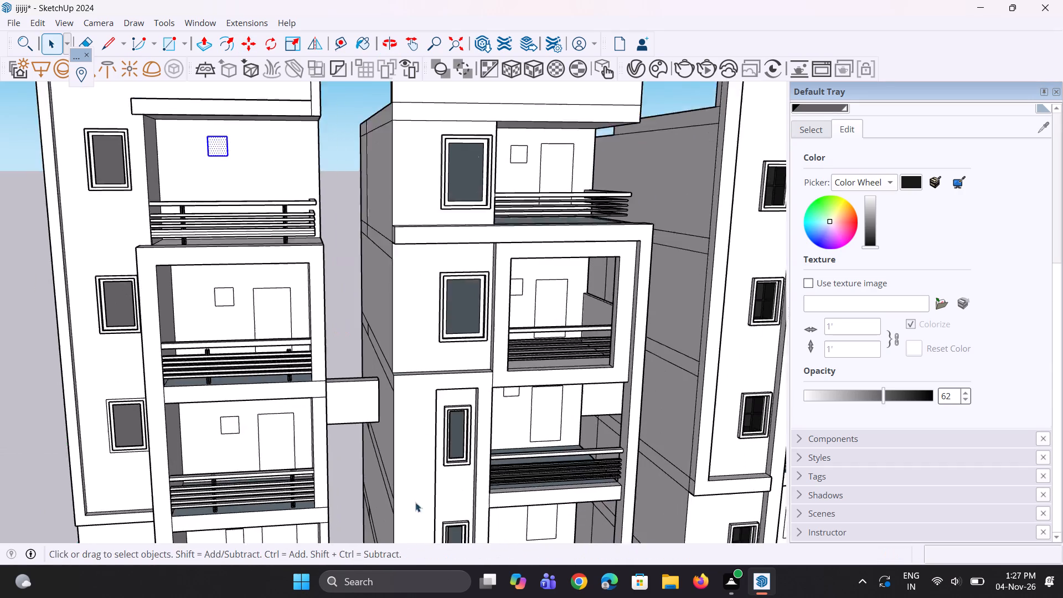
scroll(415, 502, up, 2)
middle_drag(302, 380, 303, 439)
click(244, 305)
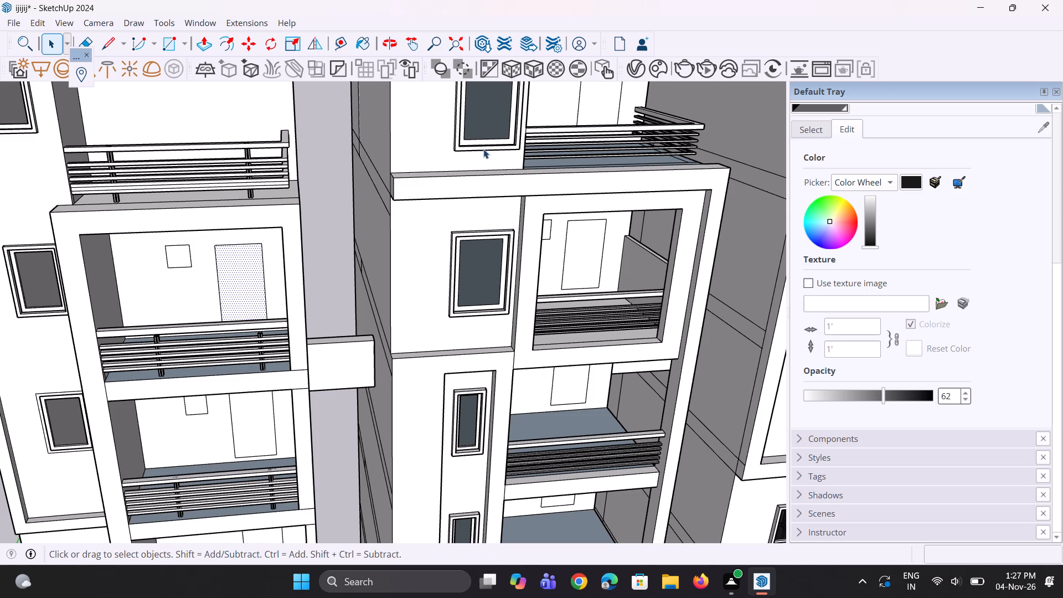
scroll(421, 290, down, 4)
middle_click(410, 293)
key(m)
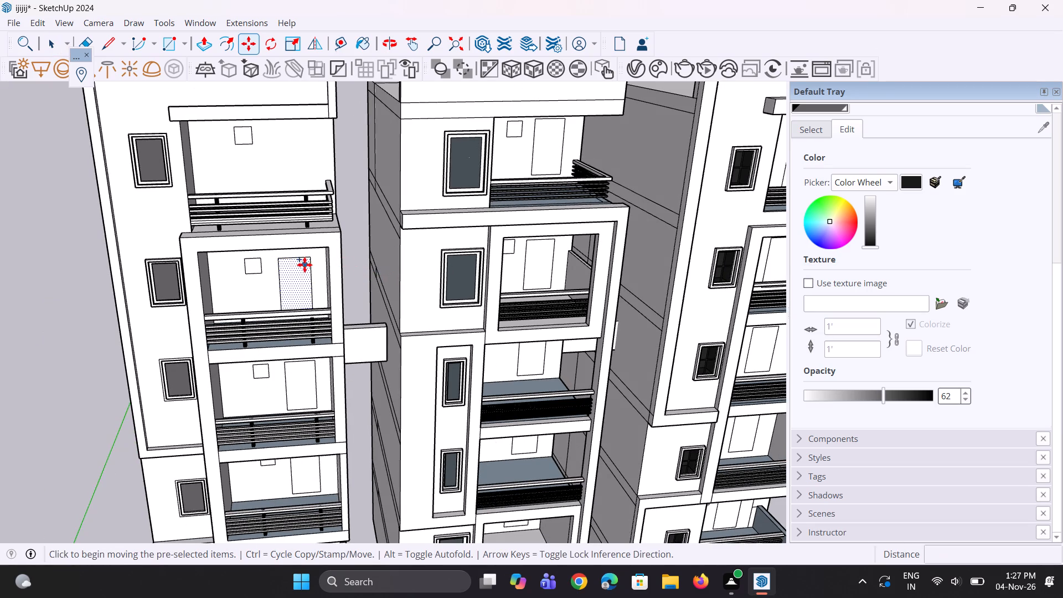
click(302, 275)
middle_drag(307, 218, 302, 211)
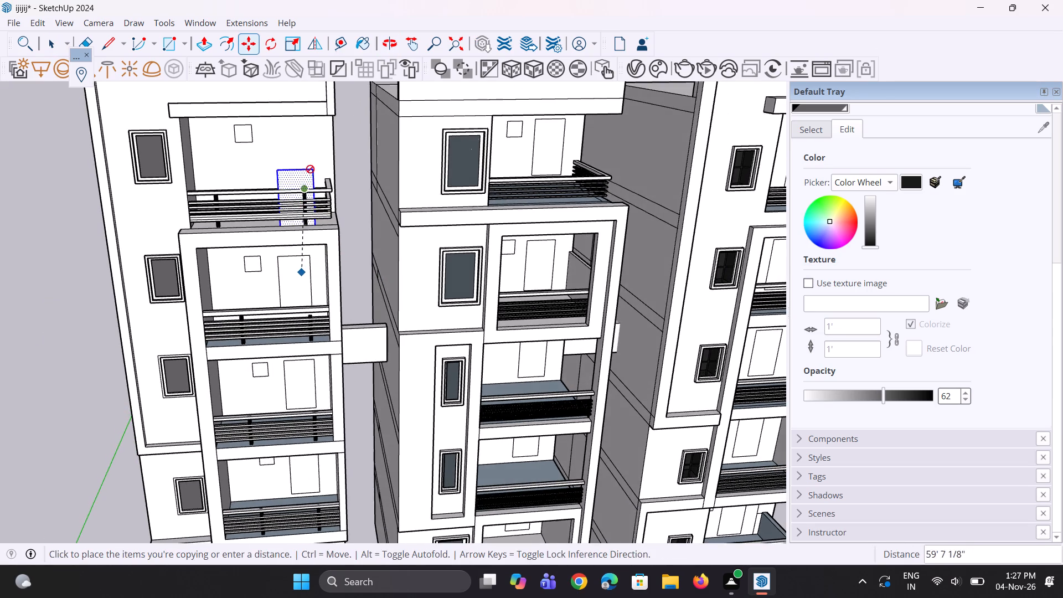
scroll(311, 167, up, 4)
click(291, 137)
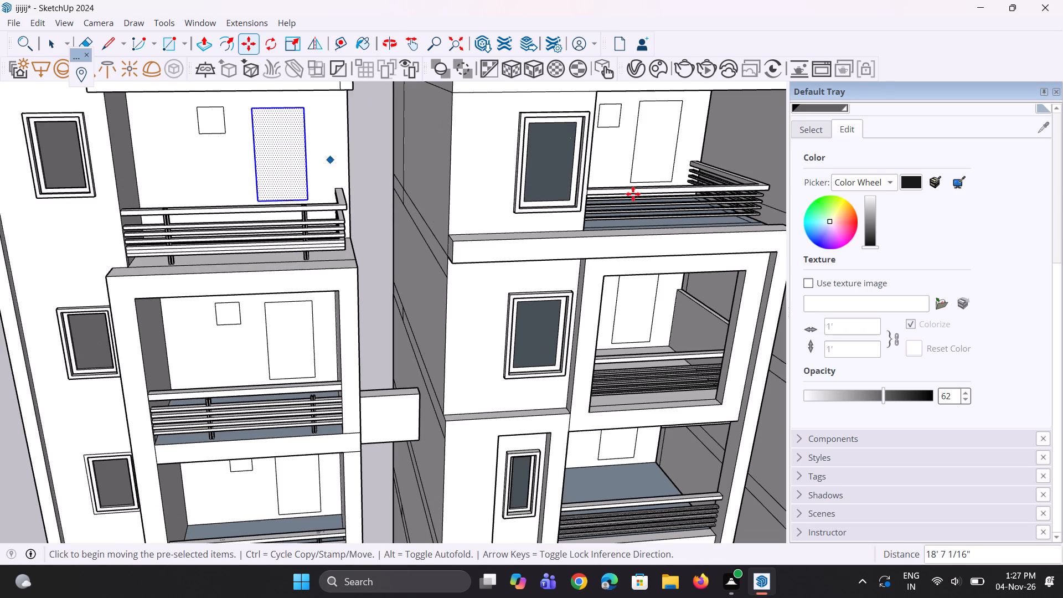
Move the copied door rectangle on the left tower's top balcony down the wall by about 1' 5".
scroll(550, 137, up, 6)
middle_drag(238, 168, 242, 179)
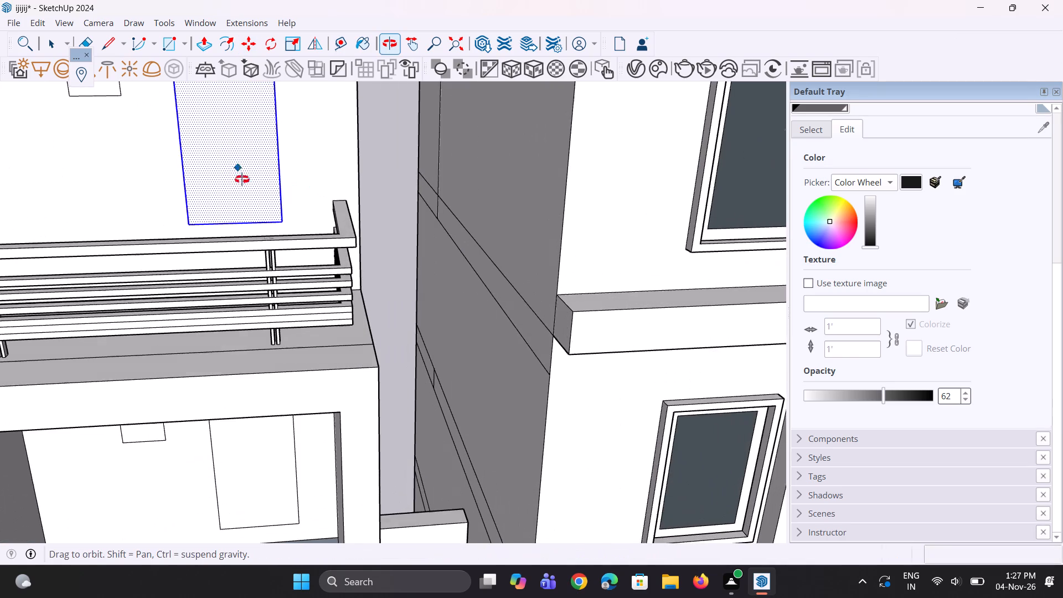
middle_drag(242, 179, 263, 229)
click(246, 177)
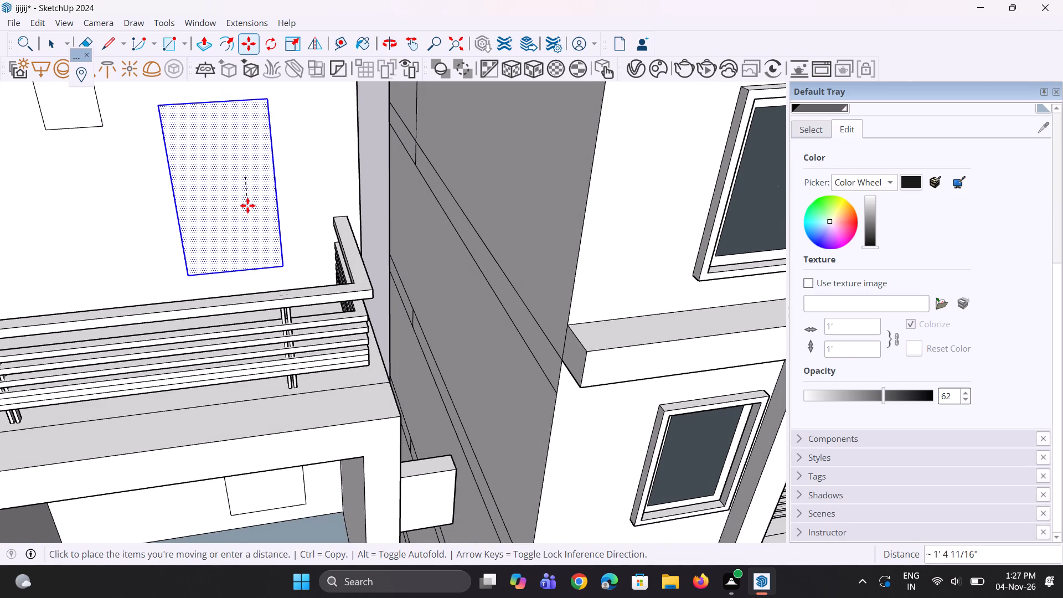
click(247, 210)
Move the window square on the left tower's top balcony about 2' 3" down the back wall and clear the selection.
middle_drag(291, 213, 348, 254)
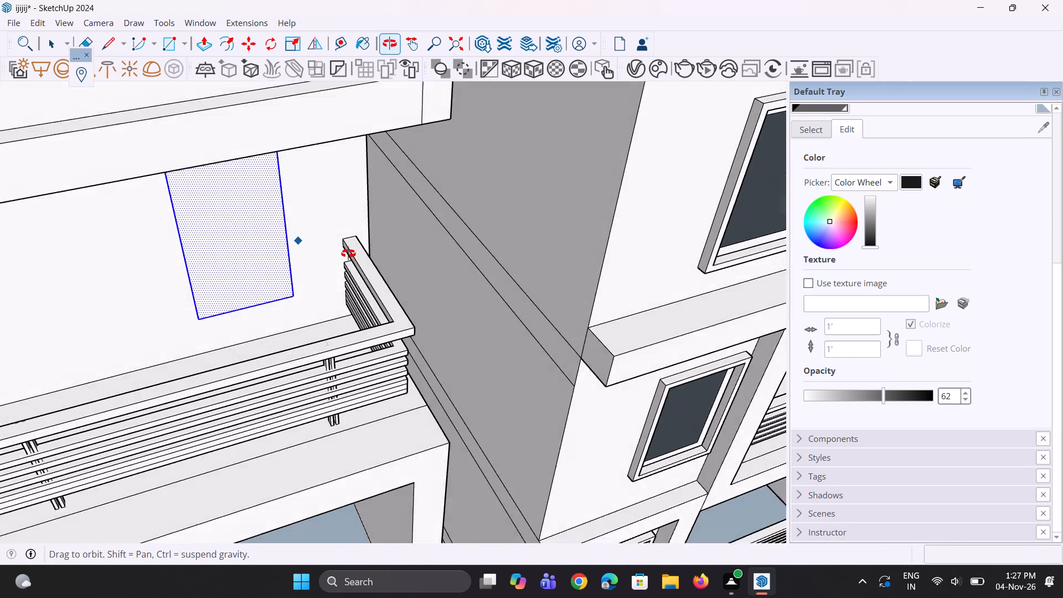
middle_drag(348, 254, 350, 157)
scroll(349, 149, down, 10)
middle_drag(347, 188, 302, 154)
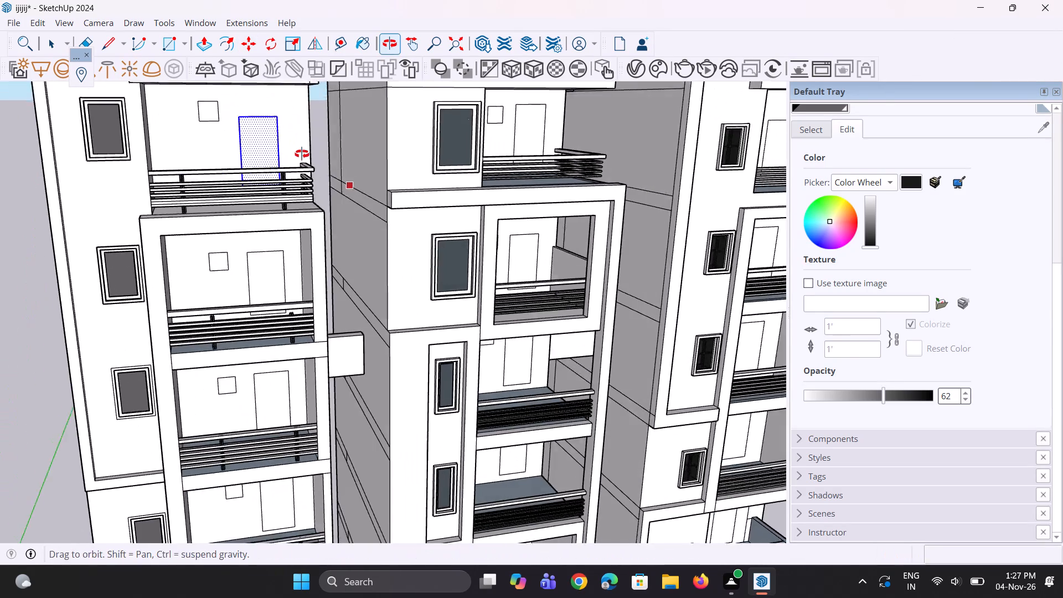
middle_drag(302, 154, 296, 146)
key(space)
key(space)
scroll(214, 105, up, 1)
click(210, 104)
scroll(210, 104, up, 3)
key(m)
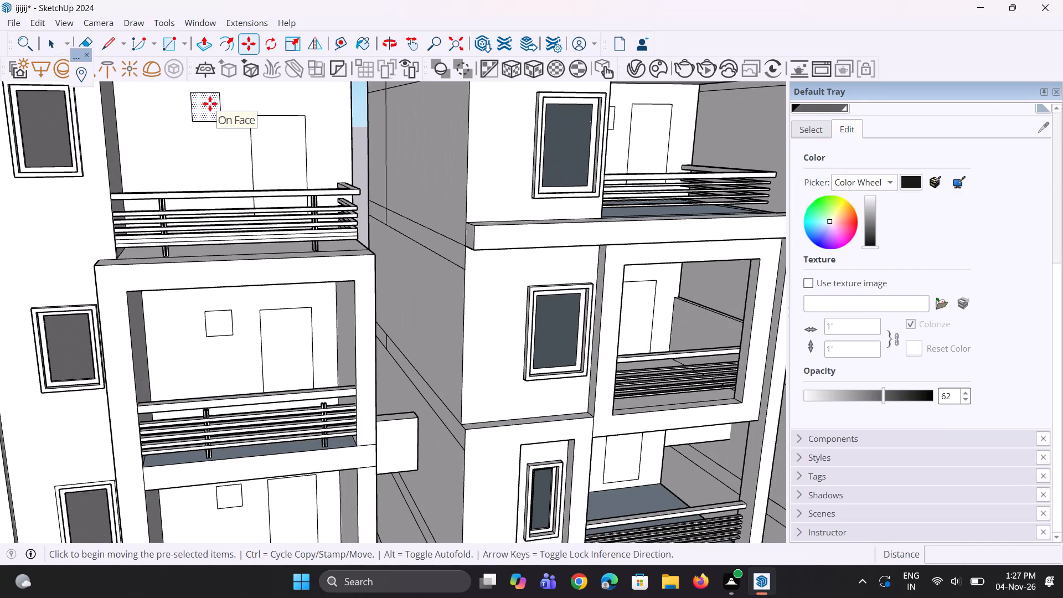
click(210, 104)
click(218, 132)
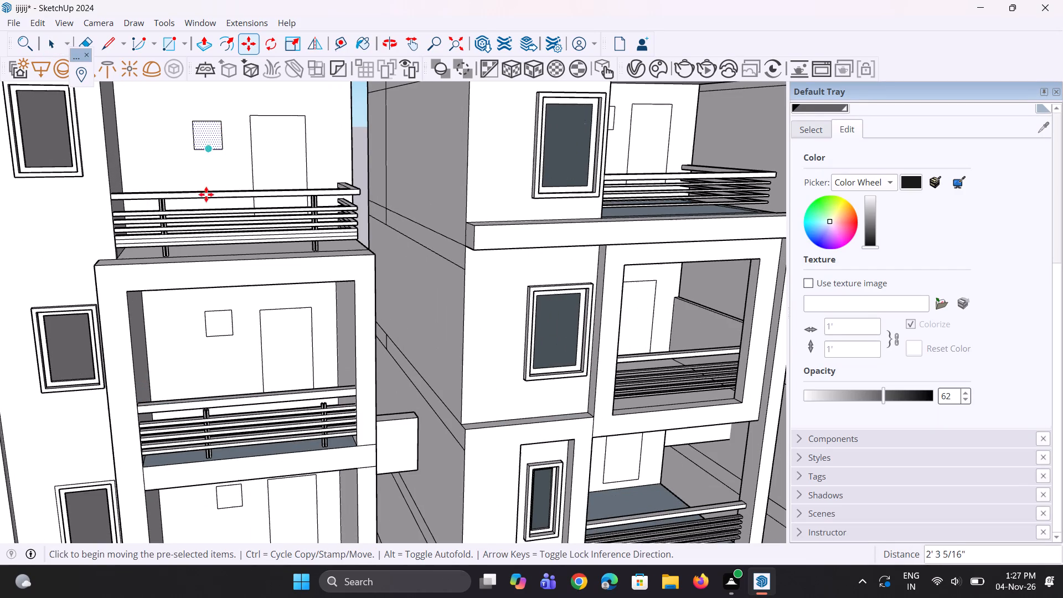
scroll(201, 200, down, 11)
middle_drag(201, 199, 187, 180)
key(space)
key(space)
click(281, 104)
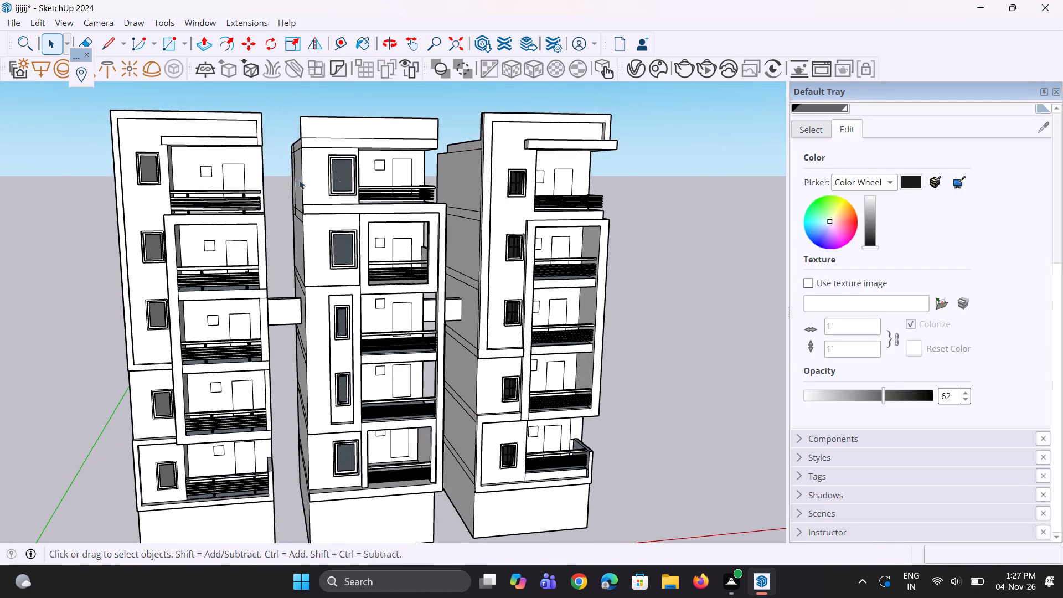
Copy the door rectangle from the right tower's top balcony into the empty space beside that tower.
scroll(299, 216, up, 1)
middle_drag(297, 224, 264, 225)
scroll(230, 182, up, 6)
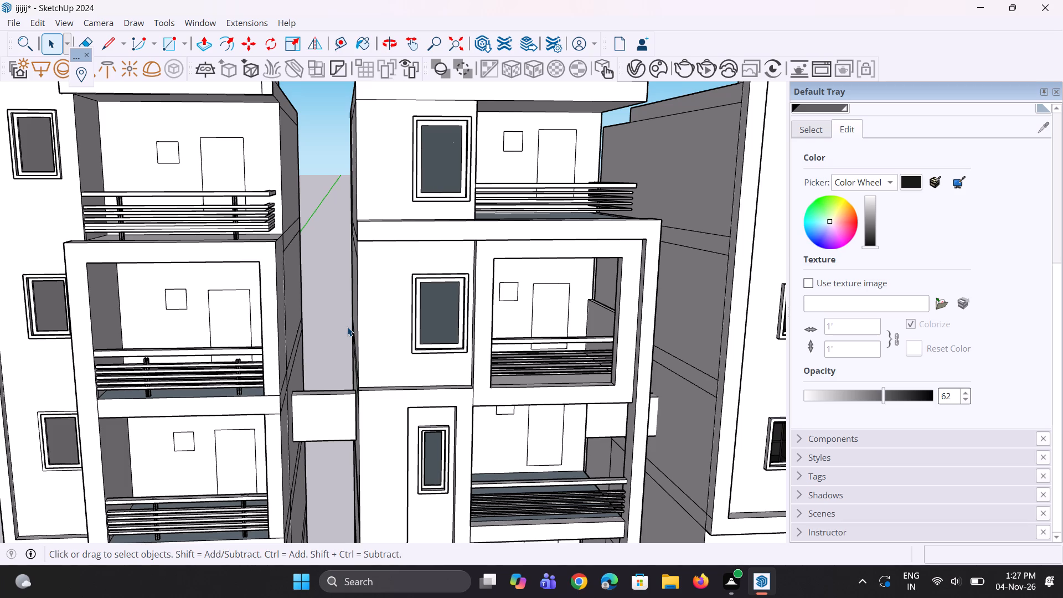
scroll(249, 323, down, 9)
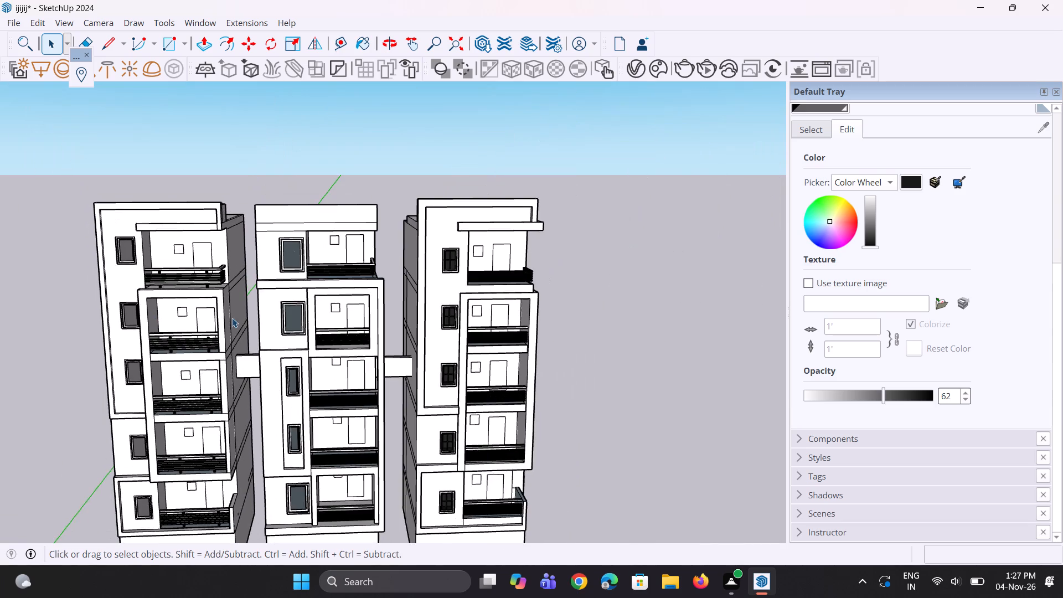
scroll(335, 312, up, 3)
scroll(556, 240, up, 3)
click(560, 233)
scroll(223, 283, down, 5)
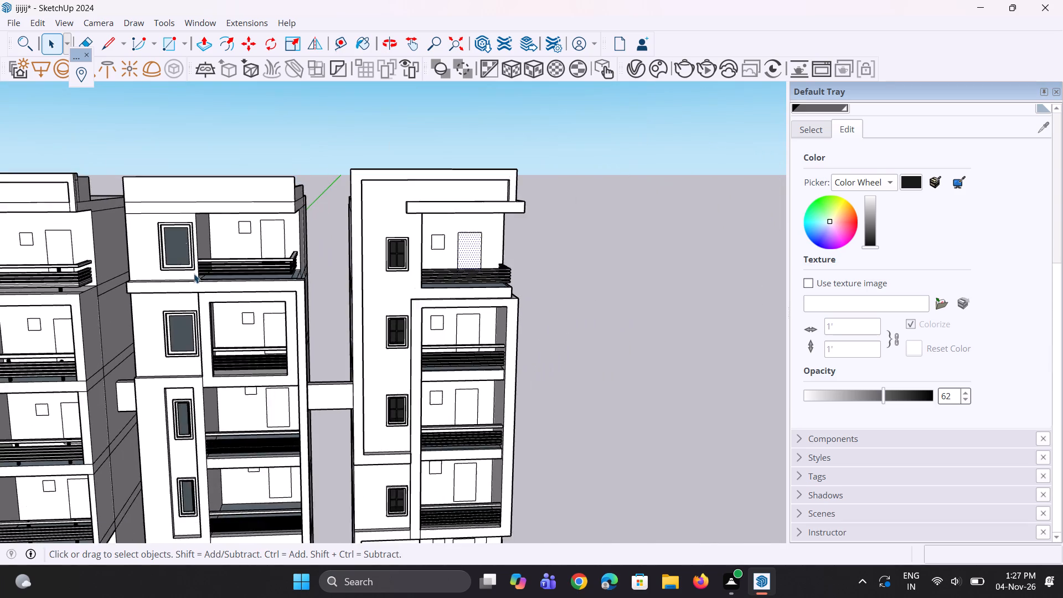
scroll(194, 274, down, 4)
middle_drag(576, 270, 502, 235)
key(m)
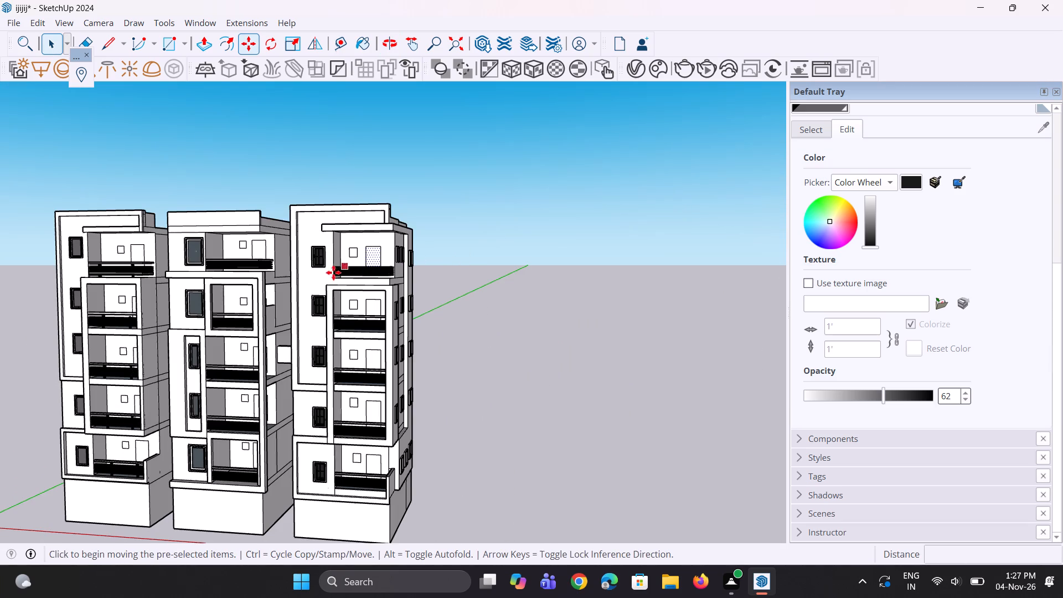
scroll(329, 274, up, 3)
scroll(400, 271, up, 2)
click(396, 252)
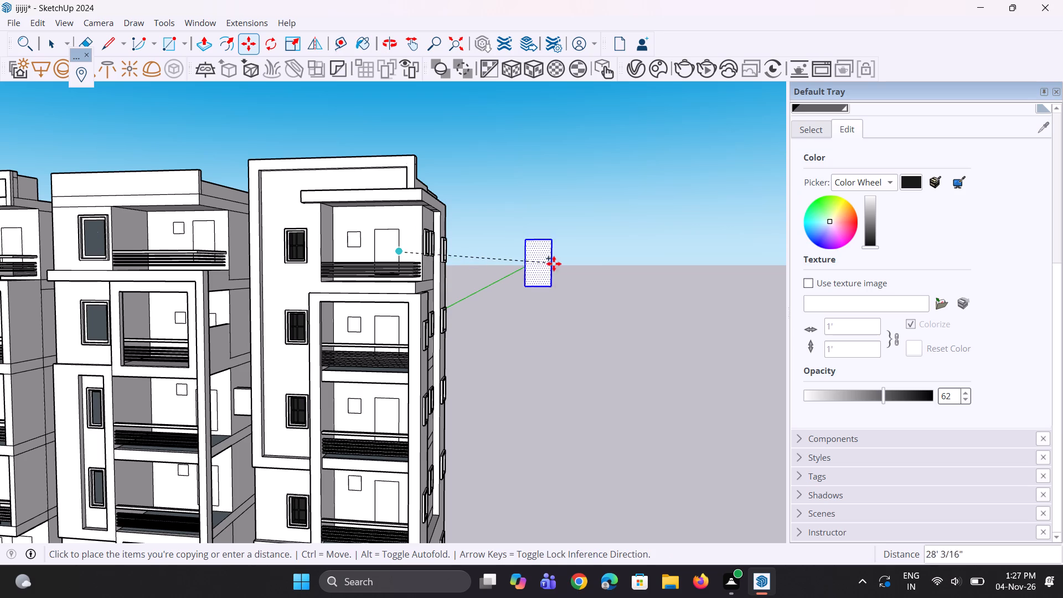
click(601, 248)
key(space)
click(607, 340)
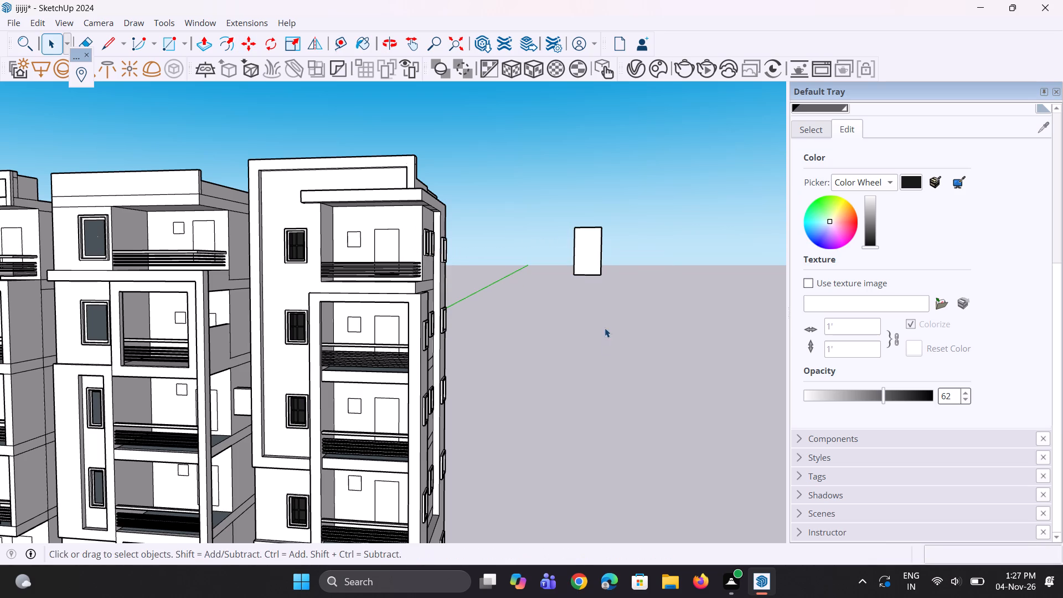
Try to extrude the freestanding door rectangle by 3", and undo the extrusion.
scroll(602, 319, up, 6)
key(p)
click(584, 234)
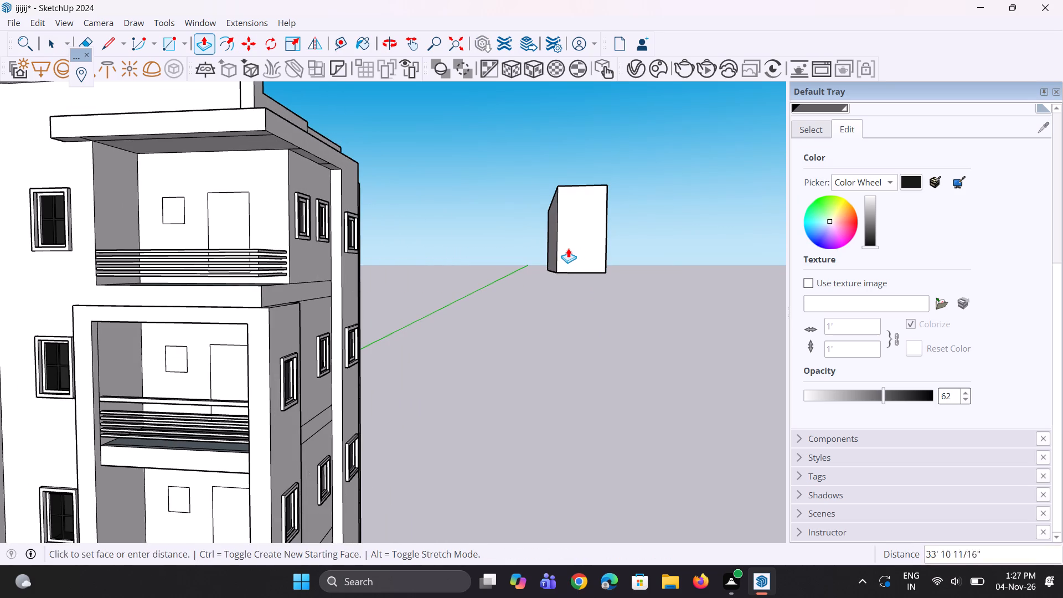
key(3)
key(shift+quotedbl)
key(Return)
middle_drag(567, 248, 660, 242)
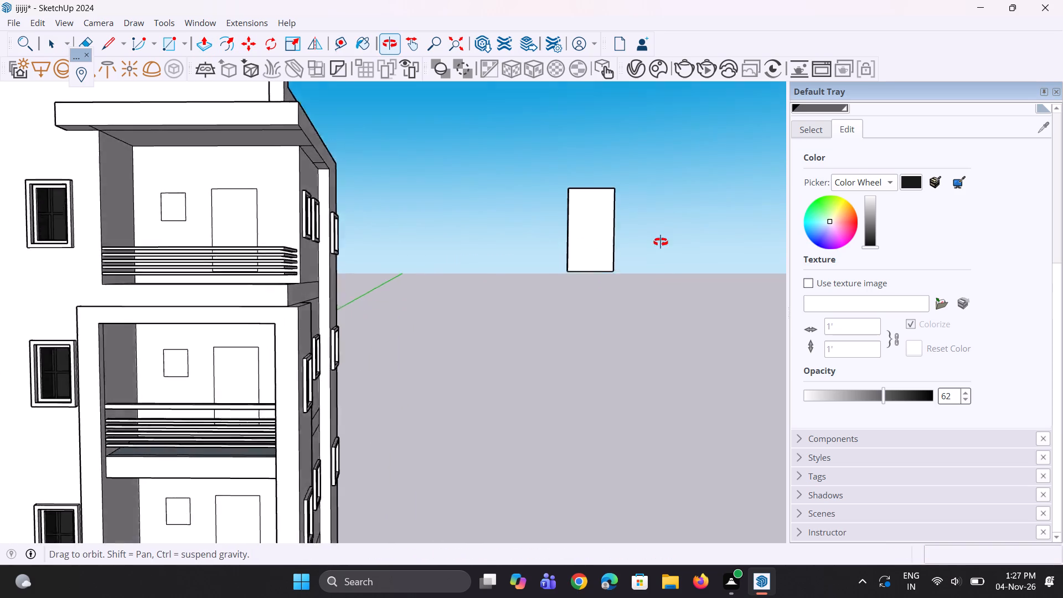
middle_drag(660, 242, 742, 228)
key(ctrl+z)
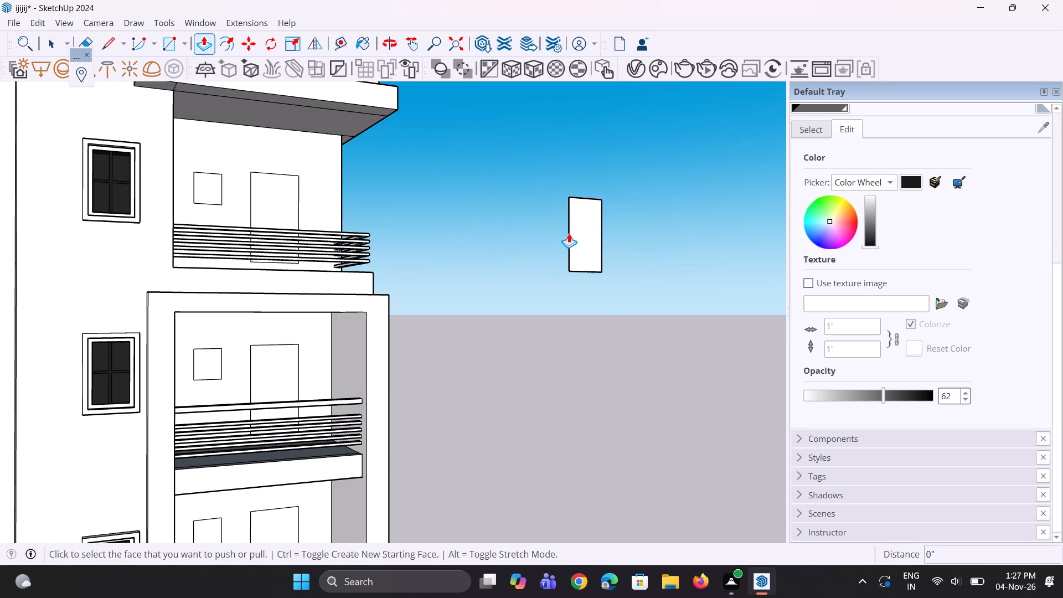
Extrude the freestanding door rectangle by 3".
click(569, 233)
click(585, 232)
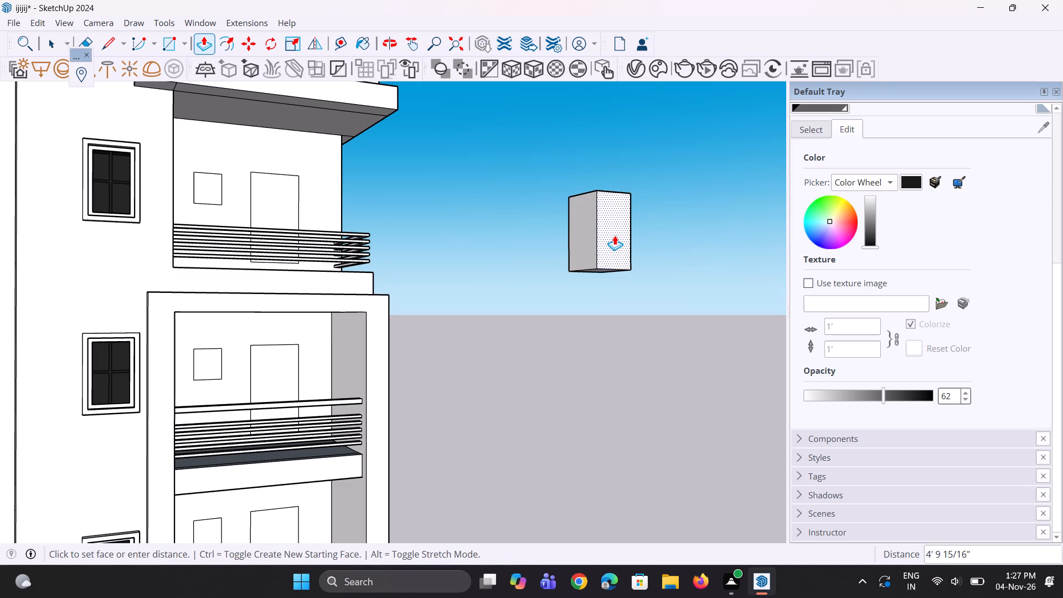
text(3")
key(Return)
Offset the front face outline of the door slab inward by about 5 1/16" to form a frame border.
middle_drag(615, 235, 536, 295)
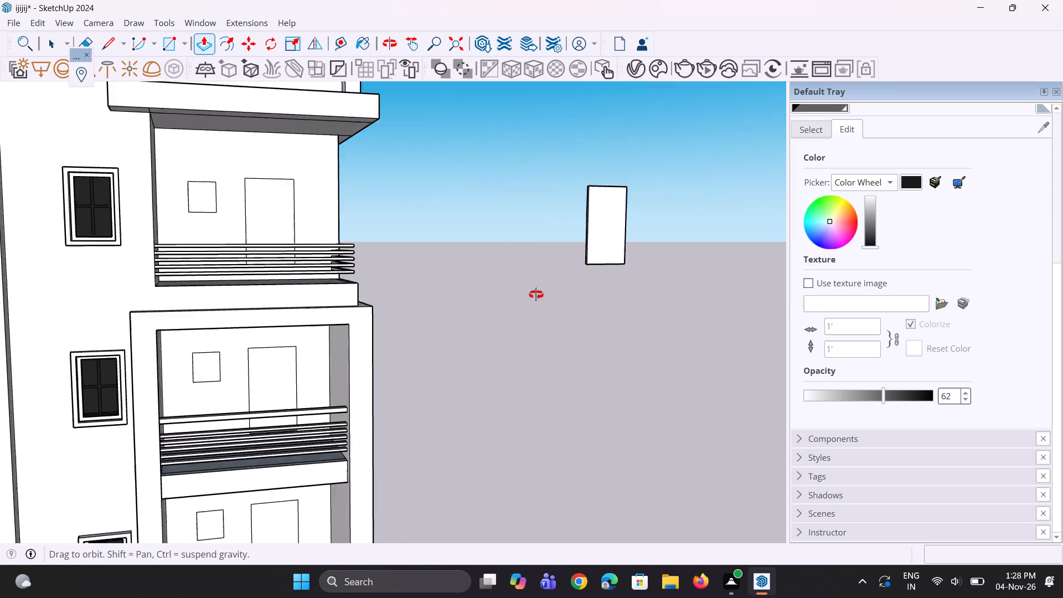
middle_drag(536, 295, 503, 303)
key(space)
key(space)
scroll(612, 230, up, 1)
click(622, 224)
scroll(617, 228, up, 3)
key(f)
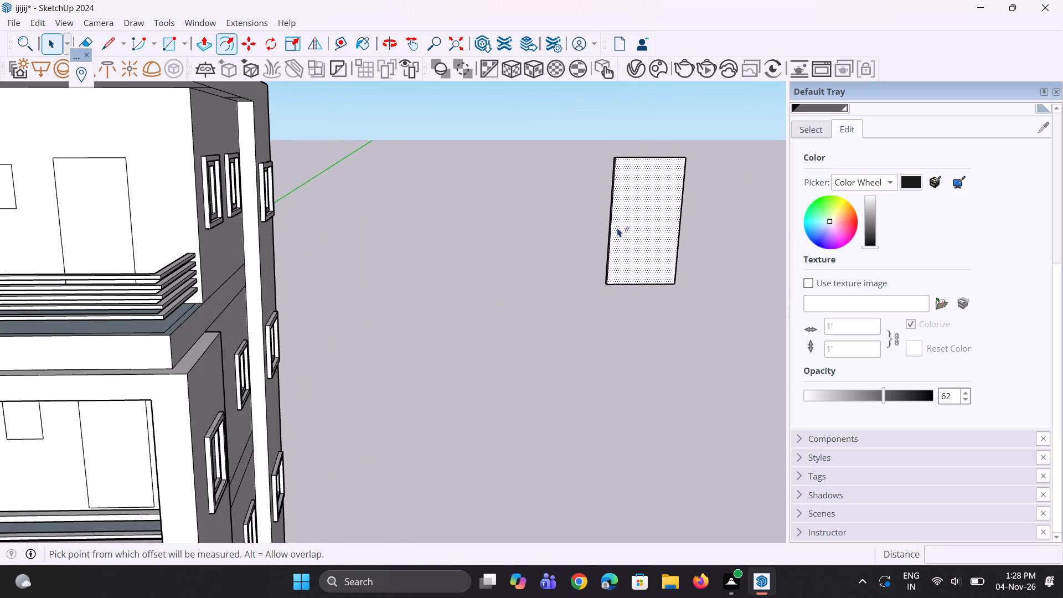
click(610, 214)
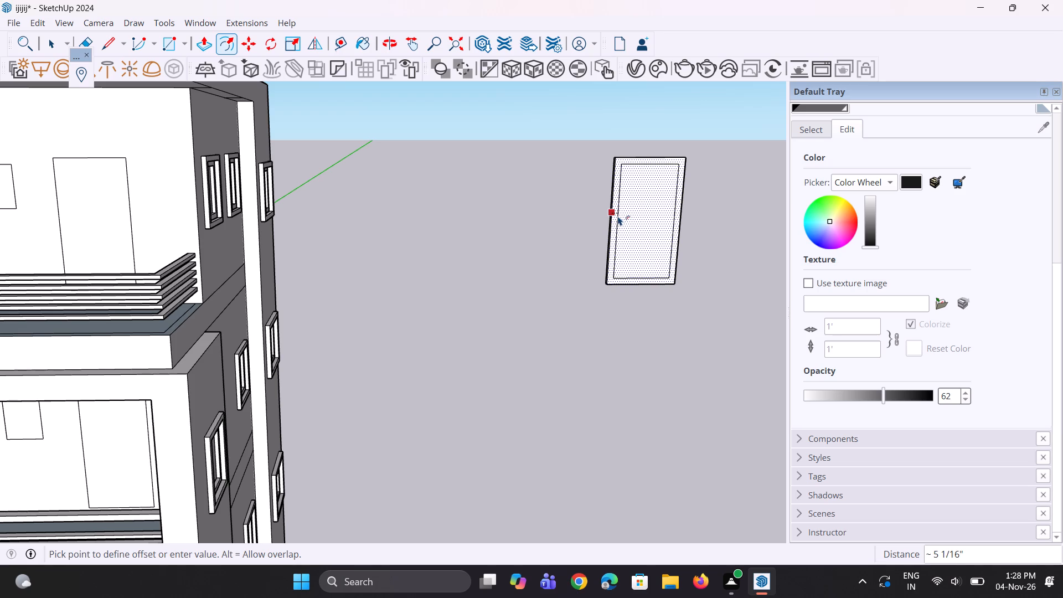
click(617, 216)
key(space)
key(space)
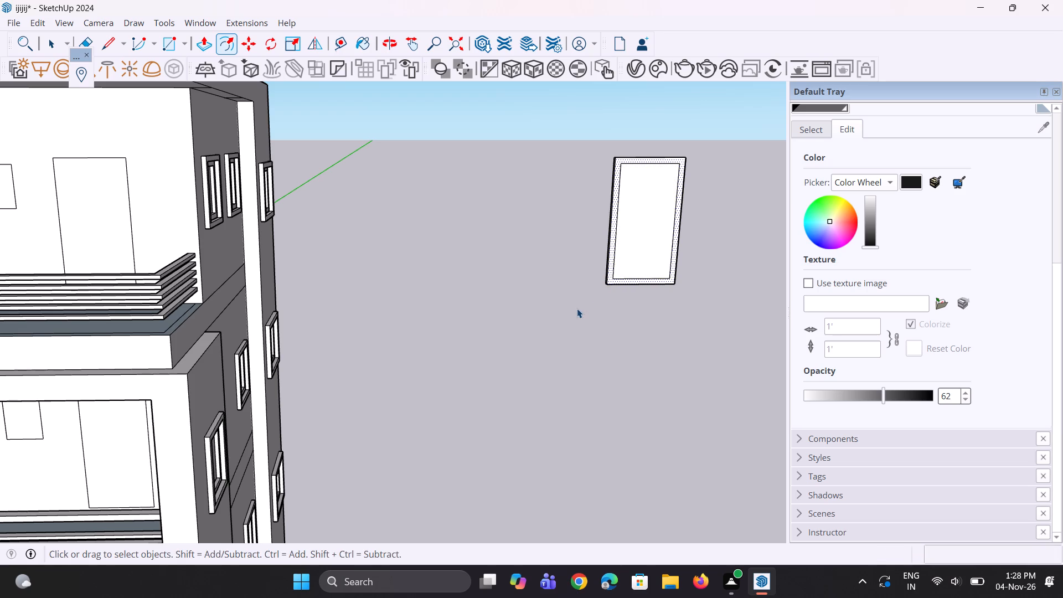
click(577, 308)
Push the door's frame border back by about 2 3/16".
scroll(731, 236, up, 1)
middle_drag(731, 234, 703, 163)
scroll(651, 275, down, 5)
scroll(622, 171, up, 3)
scroll(638, 241, up, 1)
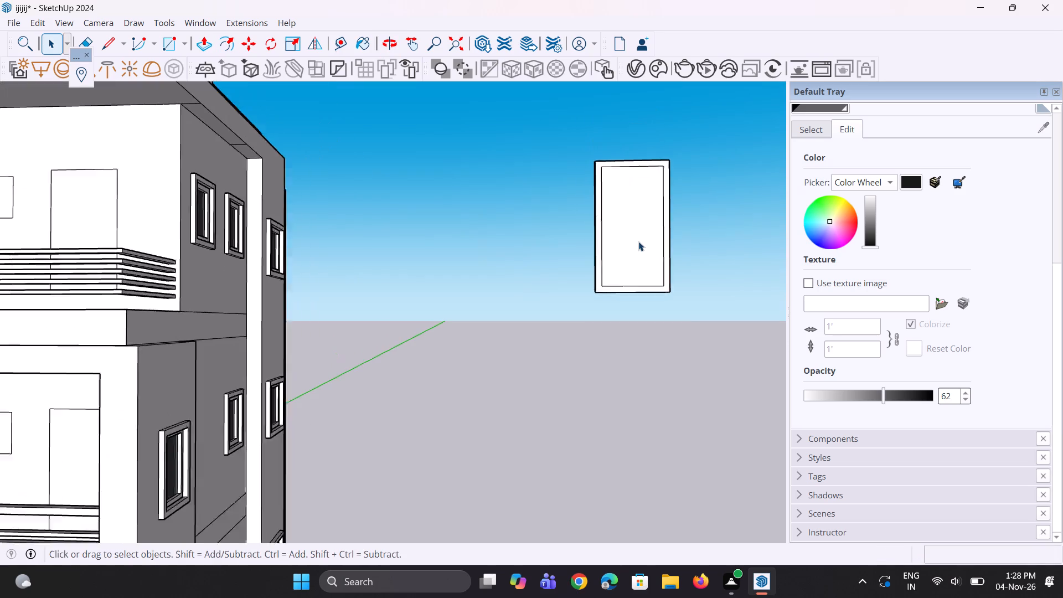
scroll(638, 241, up, 4)
key(p)
scroll(643, 255, up, 2)
scroll(676, 321, up, 3)
click(676, 321)
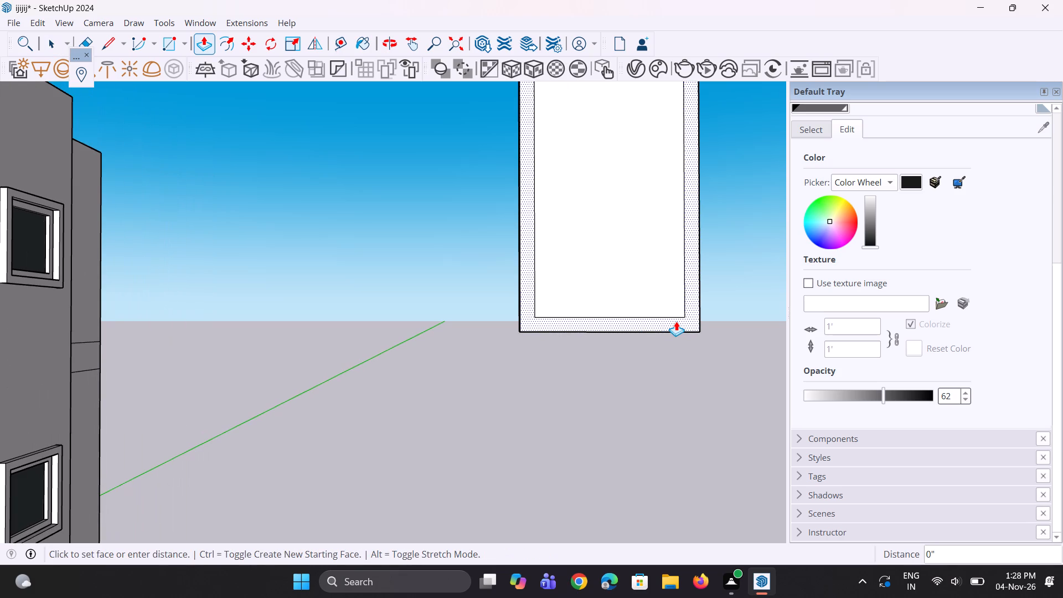
click(674, 318)
Pull the door's frame border forward by about 4 7/16" so the inner panel is recessed.
middle_drag(564, 253, 571, 318)
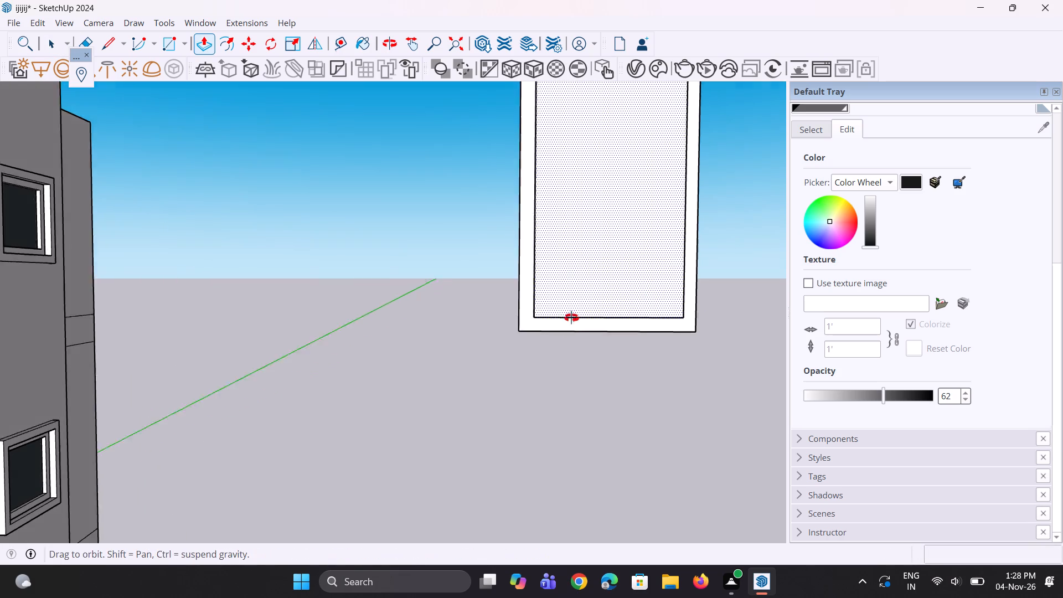
middle_drag(571, 318, 586, 384)
scroll(586, 384, down, 4)
scroll(610, 252, up, 10)
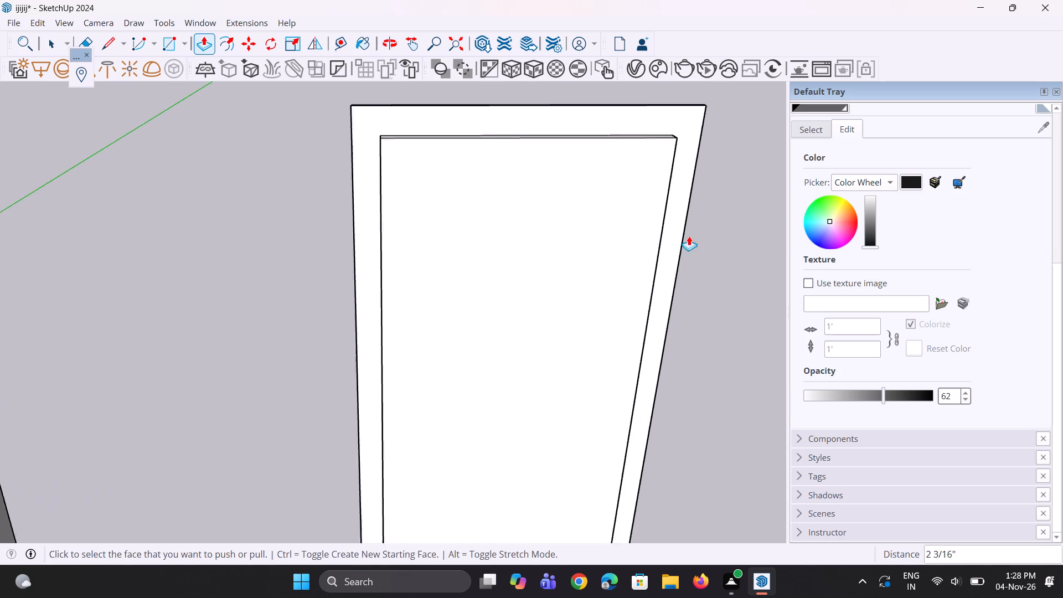
scroll(689, 236, up, 5)
click(662, 261)
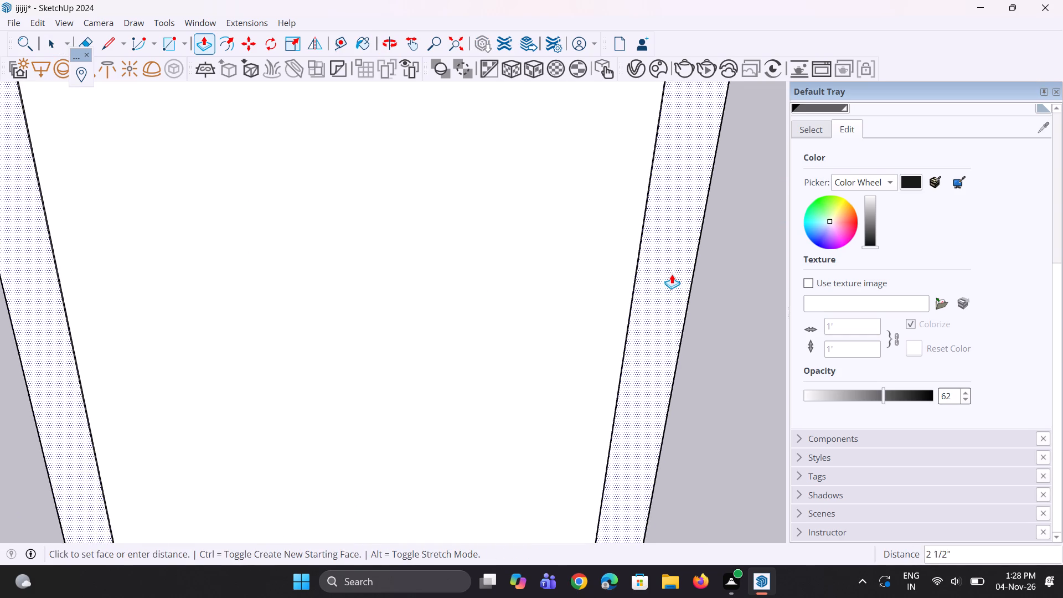
click(680, 282)
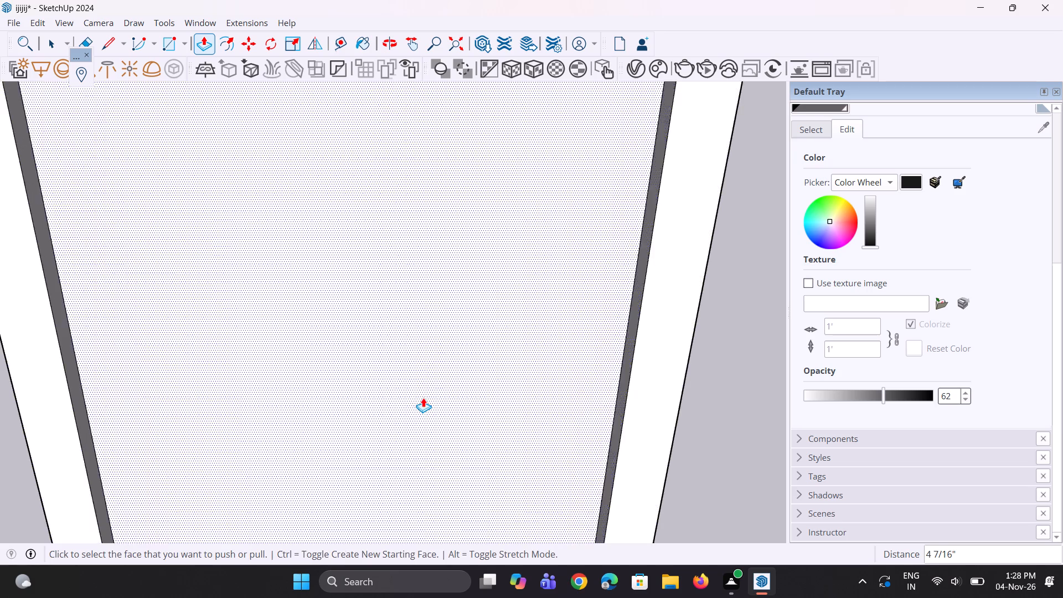
scroll(423, 398, down, 11)
middle_drag(448, 379, 414, 130)
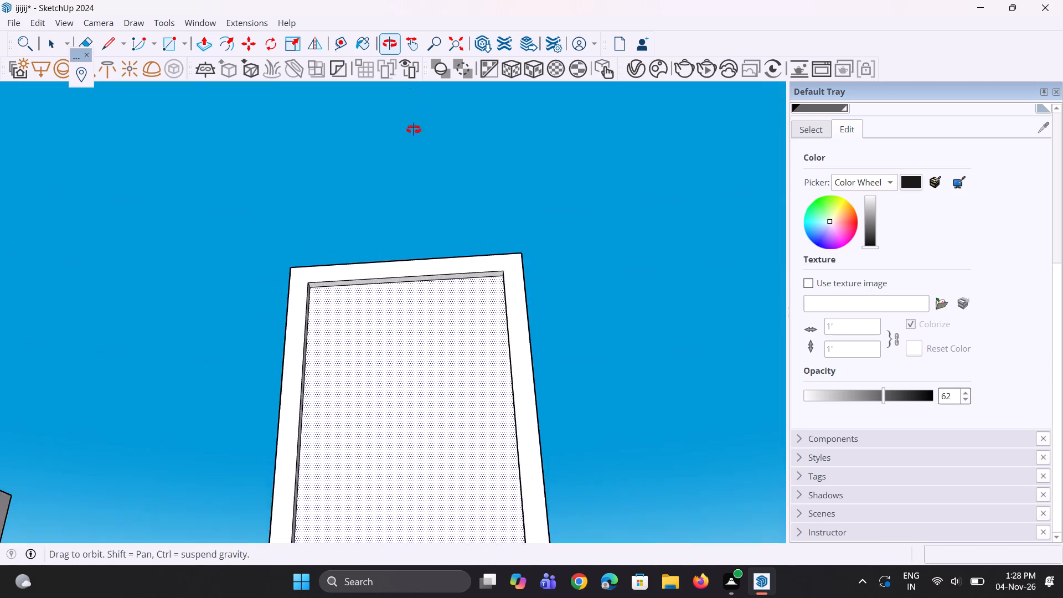
middle_drag(414, 130, 403, 265)
scroll(388, 204, down, 9)
scroll(381, 275, up, 5)
key(space)
key(space)
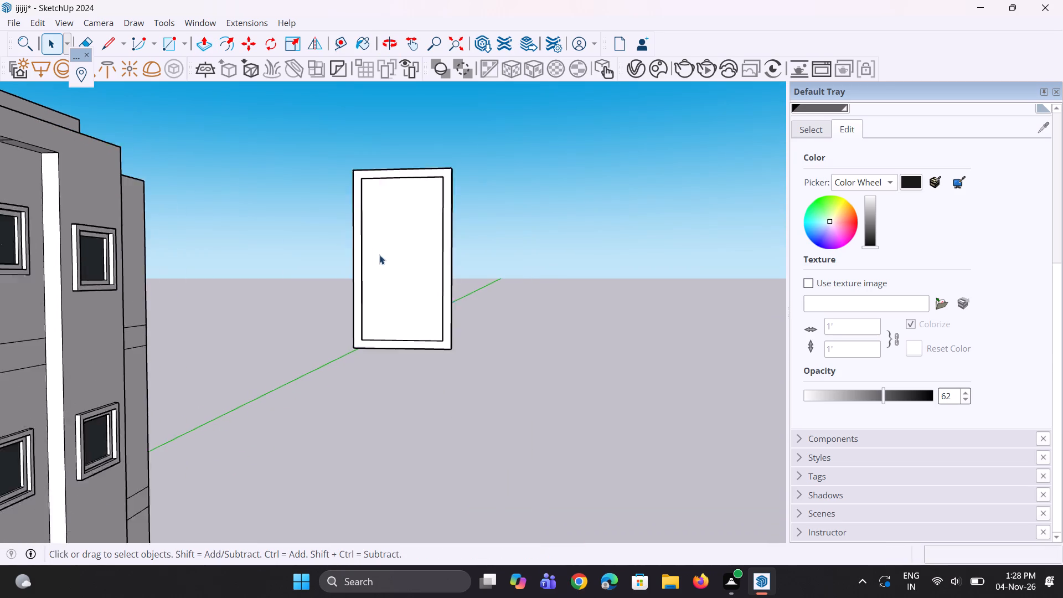
Draw a handle path on the door's inner panel: 4" outward, about 1' 11" straight down, then back toward the panel.
scroll(379, 255, up, 7)
scroll(393, 348, down, 4)
key(l)
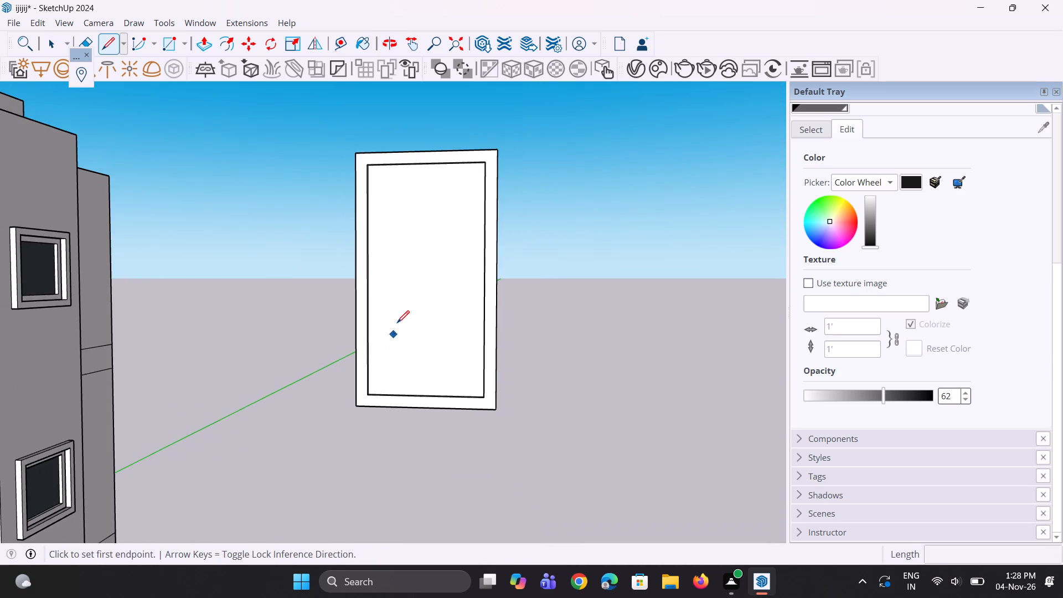
middle_drag(400, 322, 448, 333)
scroll(432, 282, up, 5)
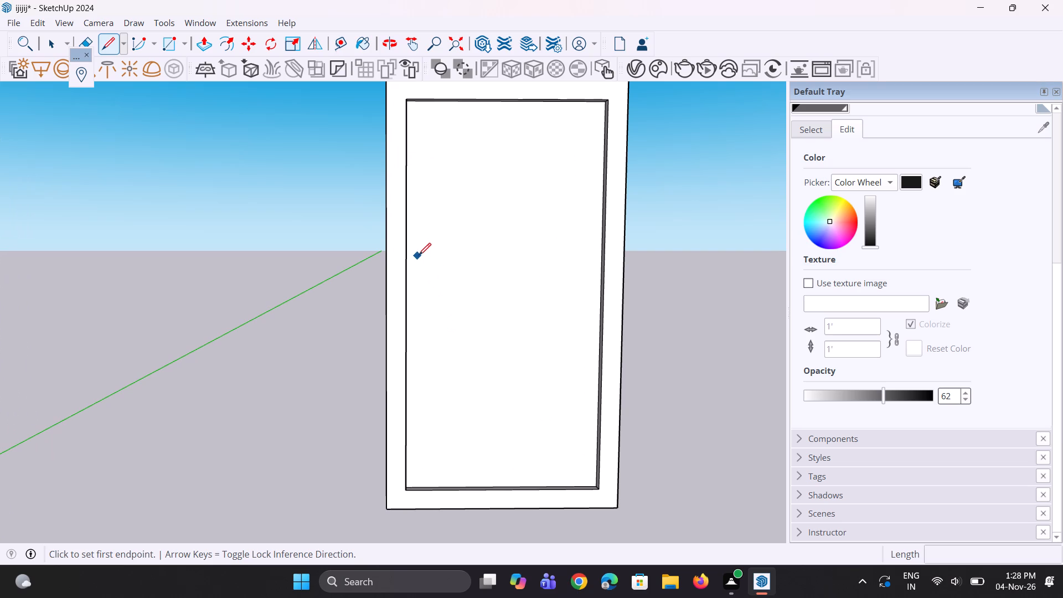
middle_drag(414, 269, 544, 308)
scroll(560, 307, up, 1)
scroll(477, 292, down, 9)
middle_drag(467, 261, 638, 307)
scroll(432, 248, up, 6)
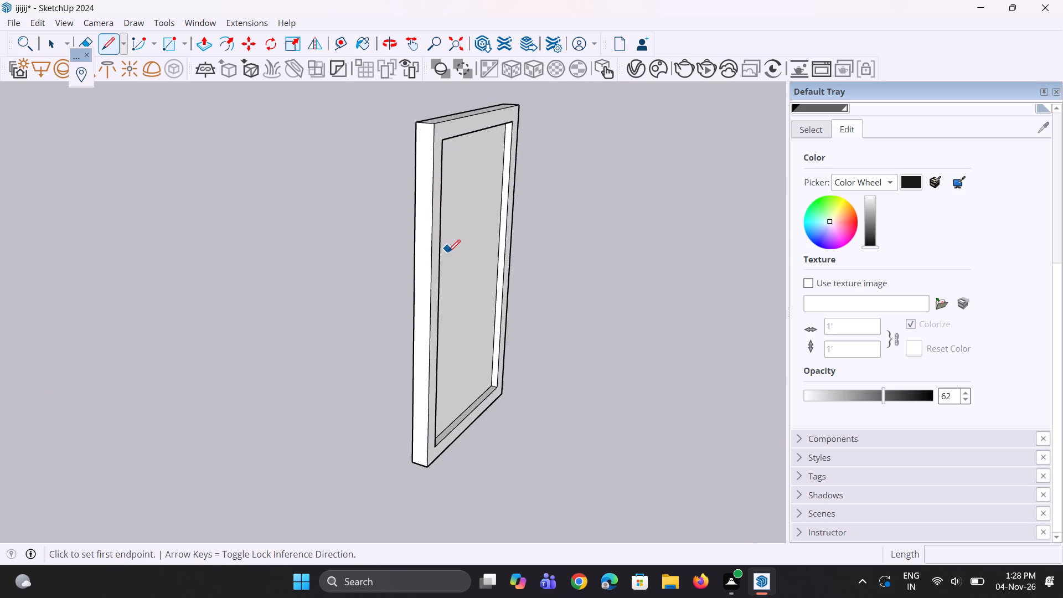
scroll(448, 252, up, 6)
scroll(457, 290, down, 4)
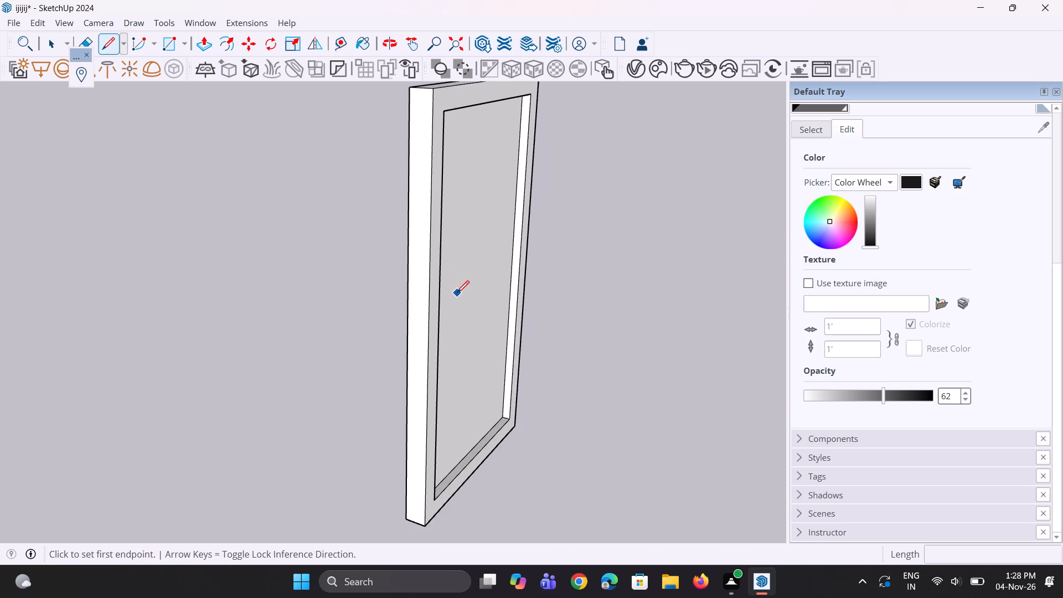
scroll(453, 275, down, 1)
click(450, 260)
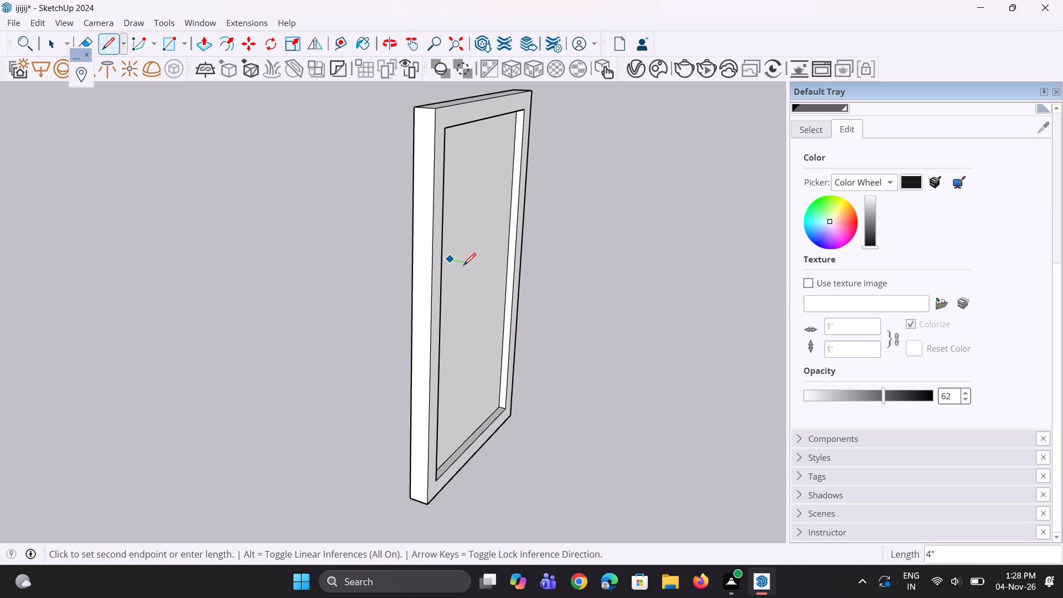
click(463, 265)
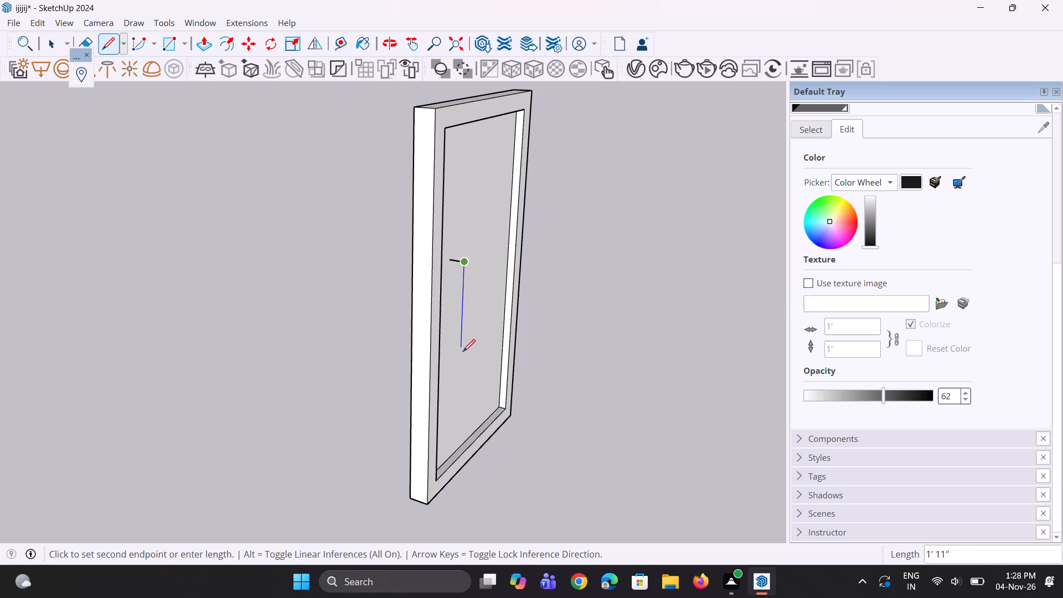
click(463, 352)
click(451, 346)
middle_drag(496, 334, 498, 322)
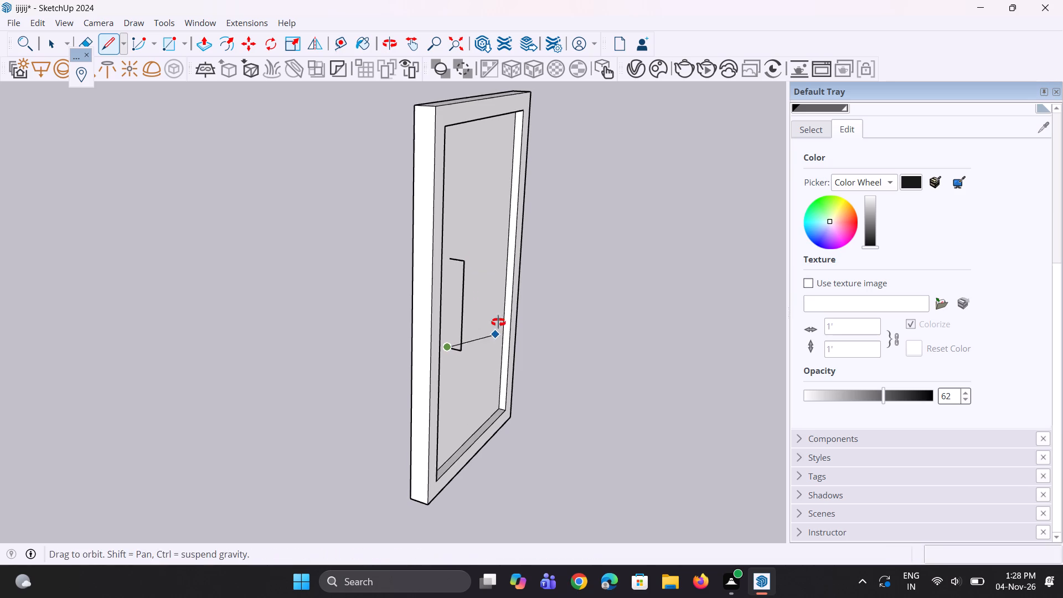
middle_drag(498, 322, 499, 319)
key(space)
scroll(421, 224, up, 6)
key(space)
Draw a handle profile rectangle of about 2 5/16" by 1 7/16" on the door panel around the path's upper end.
middle_drag(509, 254, 528, 172)
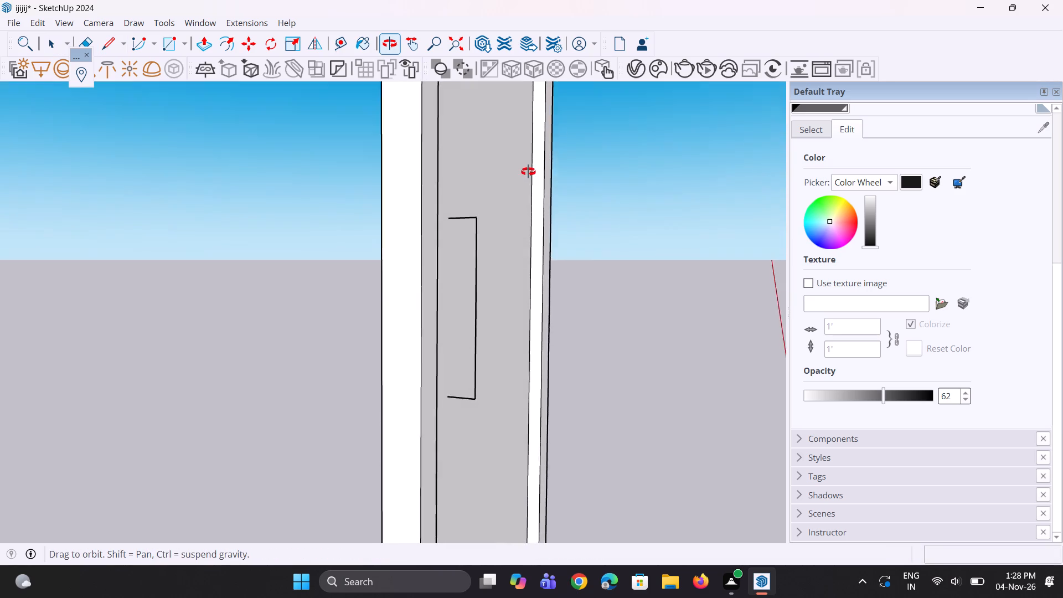
middle_drag(528, 172, 291, 228)
scroll(283, 229, down, 4)
scroll(274, 263, up, 7)
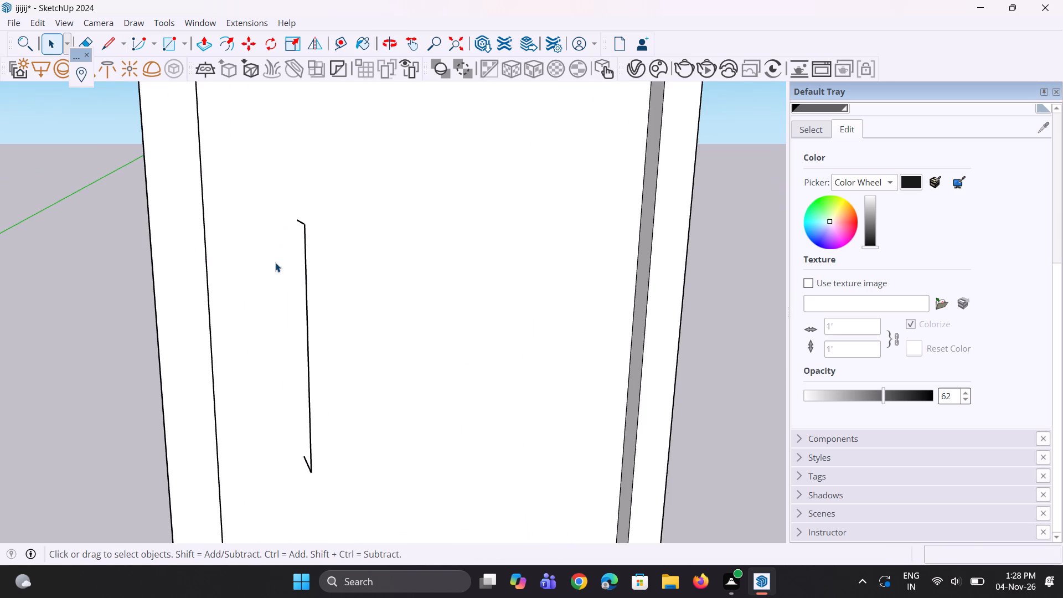
key(r)
scroll(286, 257, up, 5)
scroll(303, 191, up, 2)
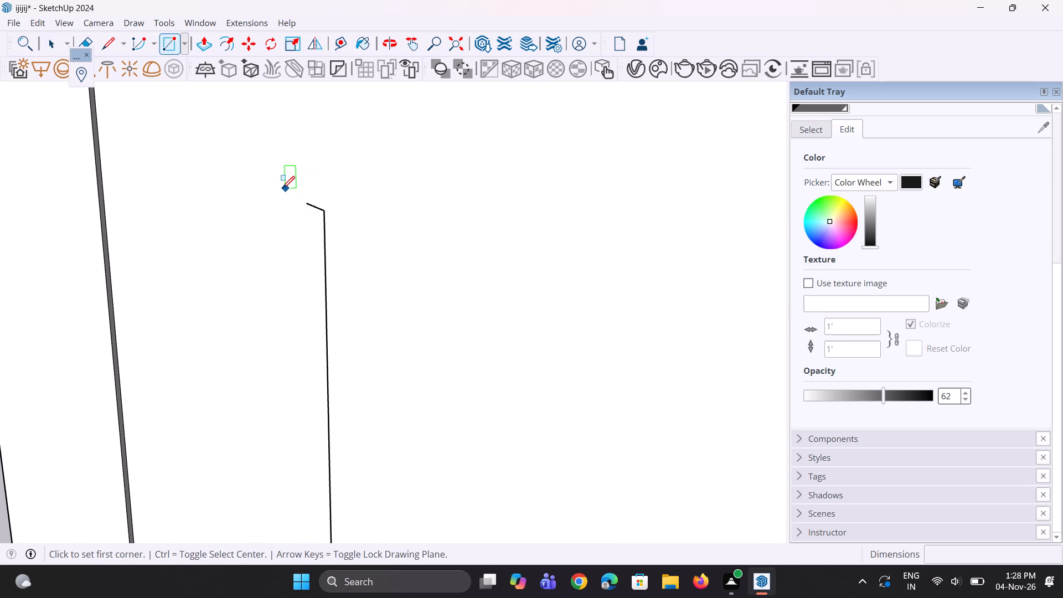
click(282, 188)
click(333, 218)
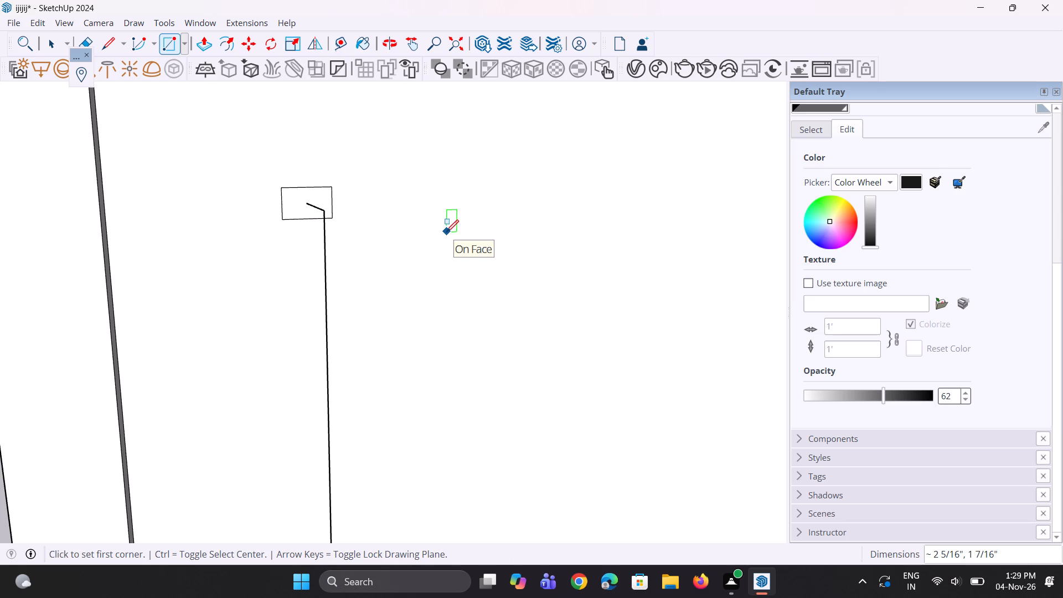
scroll(443, 231, down, 4)
key(space)
key(space)
Move the right vertical edge of the handle profile rectangle slightly inward to narrow it.
scroll(413, 234, down, 5)
middle_drag(486, 224, 439, 224)
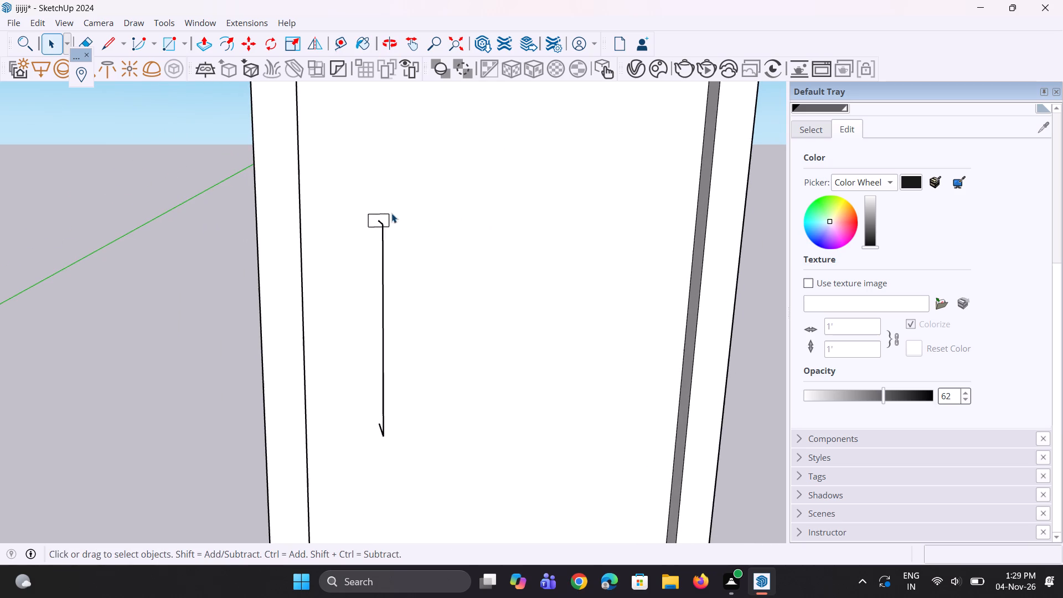
scroll(432, 164, up, 3)
middle_drag(364, 235, 302, 261)
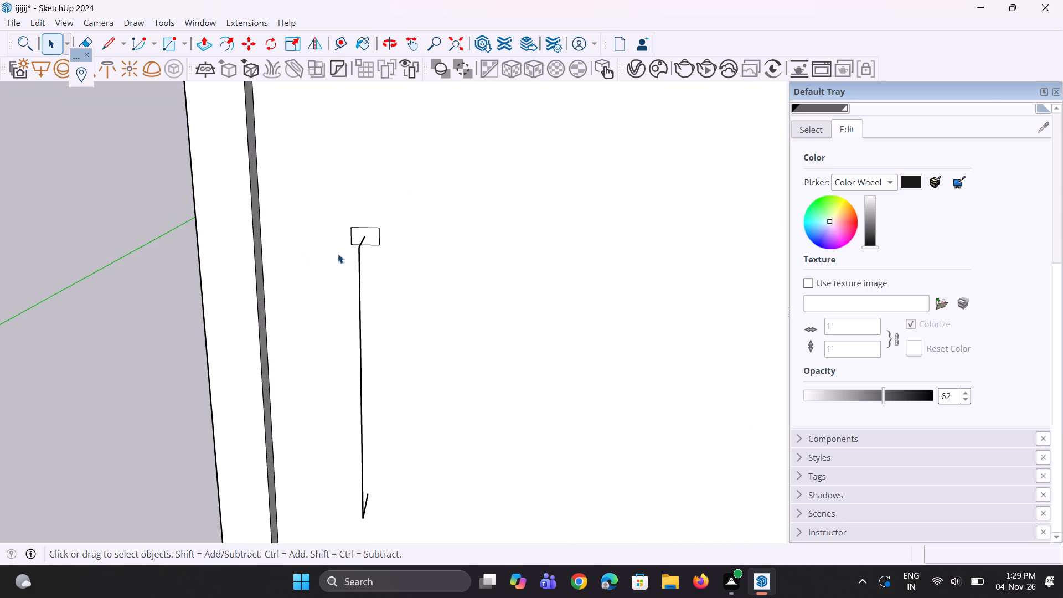
scroll(345, 253, up, 9)
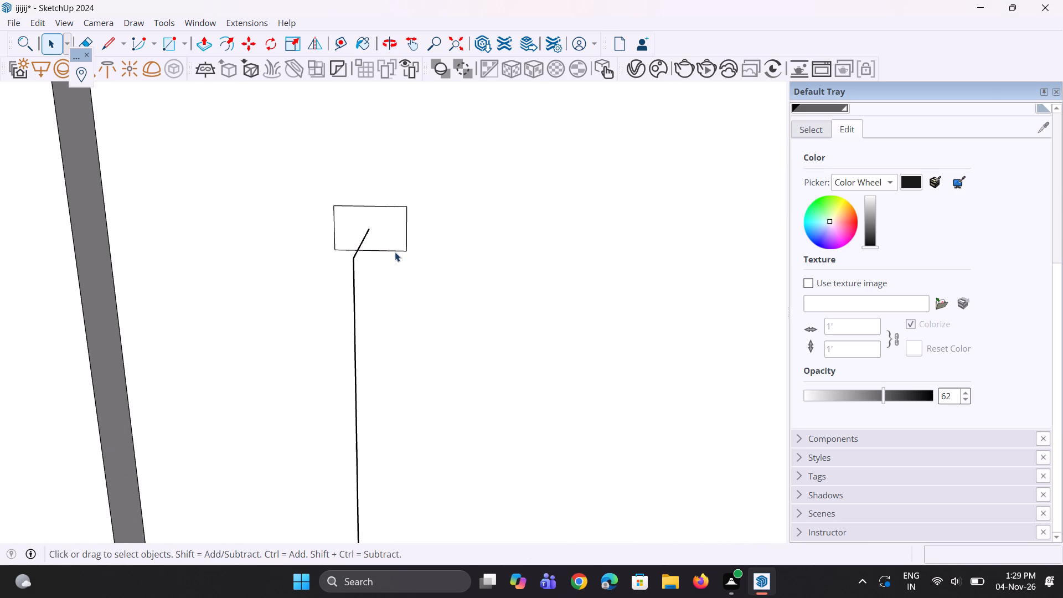
click(395, 249)
scroll(400, 260, up, 2)
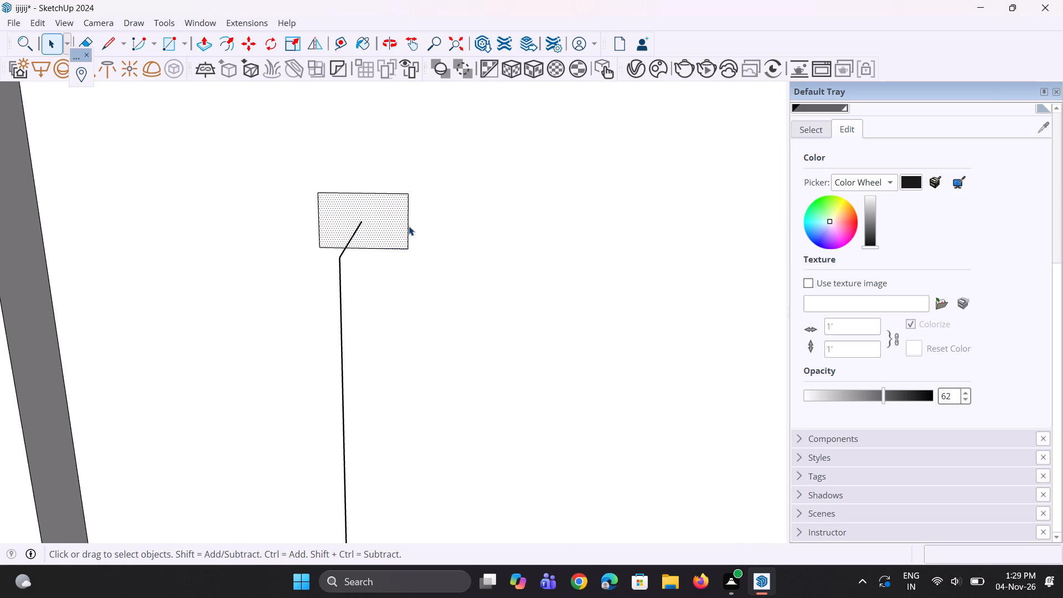
click(409, 226)
scroll(410, 264, up, 2)
key(m)
click(406, 246)
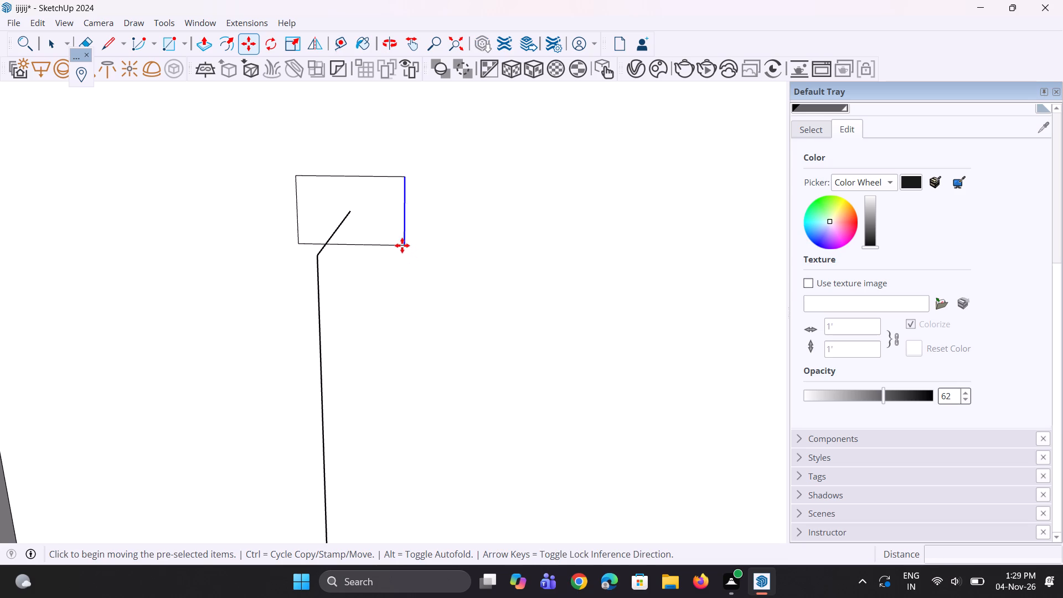
click(394, 246)
key(space)
key(space)
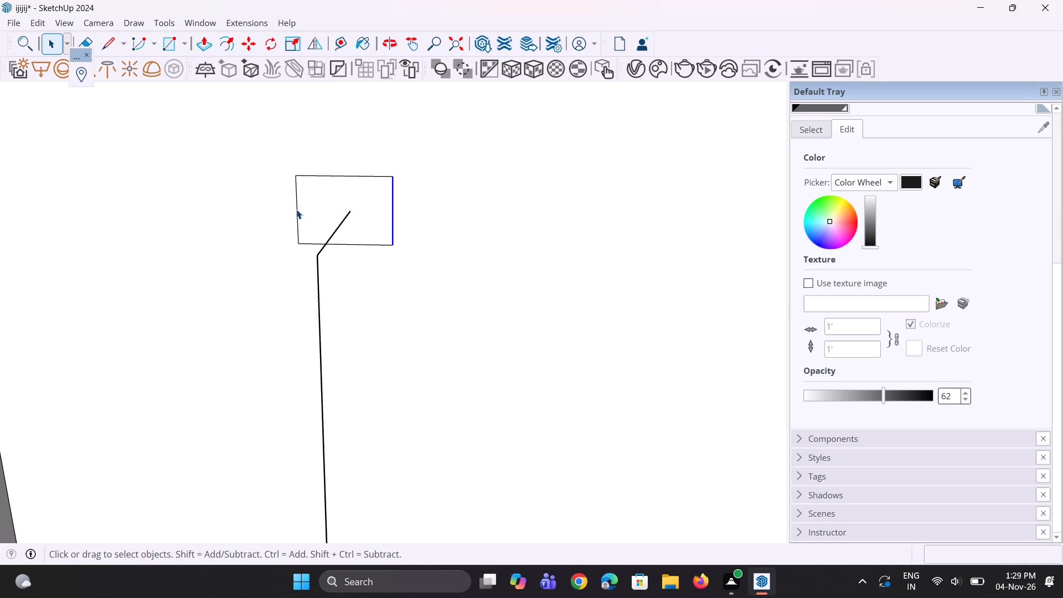
Move the left vertical edge of the handle profile rectangle slightly inward toward the path's end.
click(297, 209)
scroll(297, 246, up, 3)
key(m)
click(298, 242)
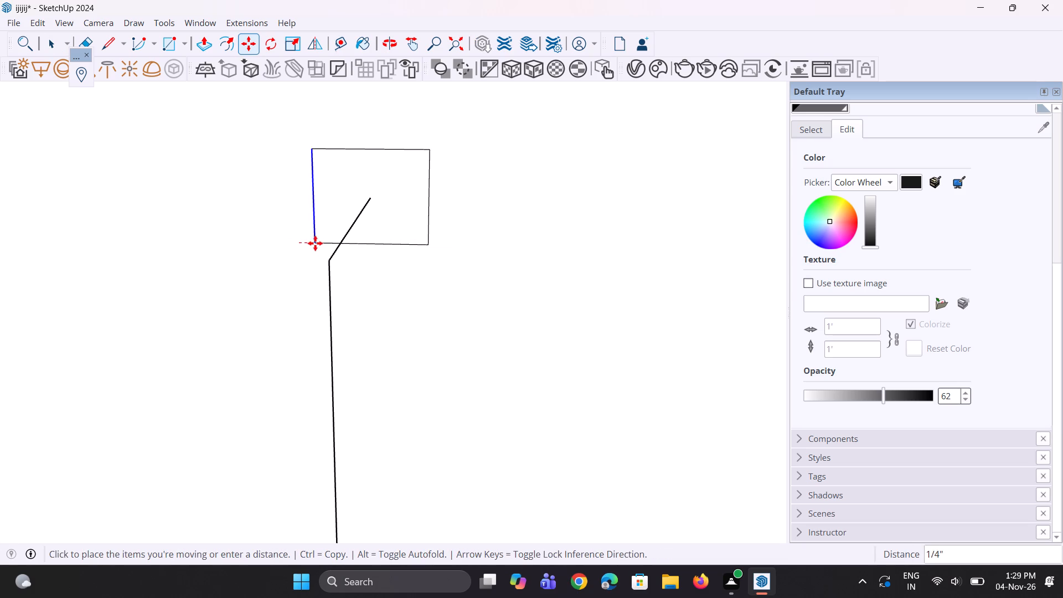
click(319, 244)
key(space)
key(space)
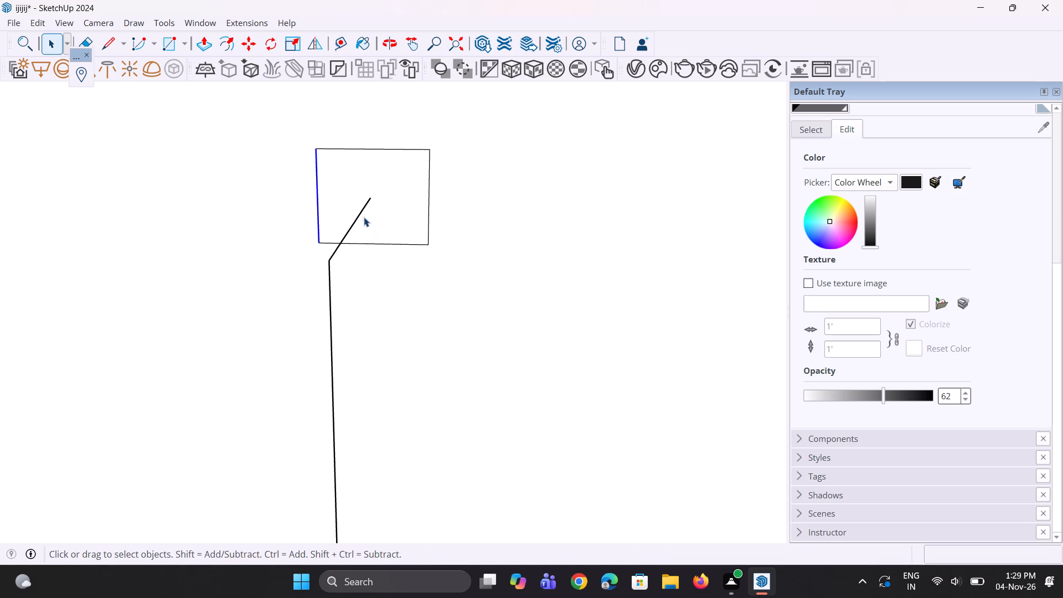
Sweep the rectangular profile along all three segments of the handle path with Follow Me to form the door handle.
scroll(363, 216, down, 1)
click(358, 215)
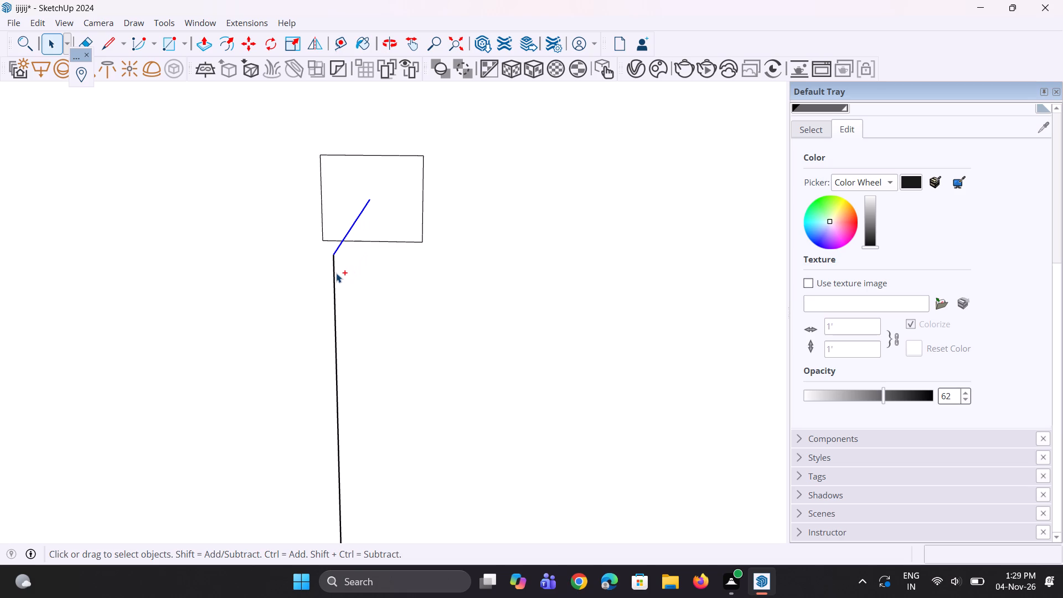
ctrl+click(336, 273)
scroll(327, 174, down, 18)
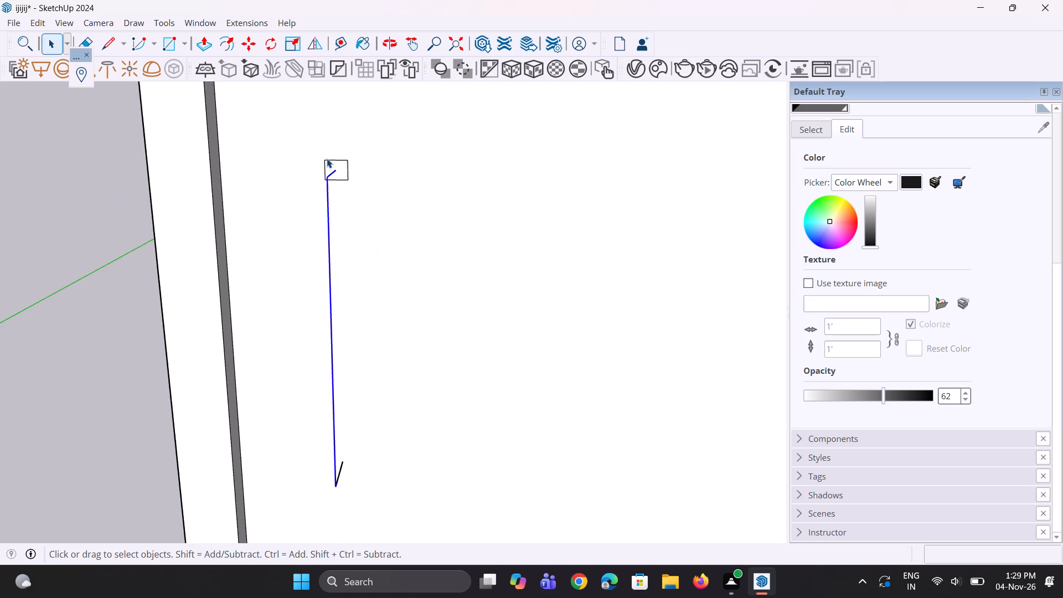
scroll(327, 158, down, 2)
scroll(342, 354, up, 4)
scroll(286, 483, up, 5)
scroll(356, 367, up, 3)
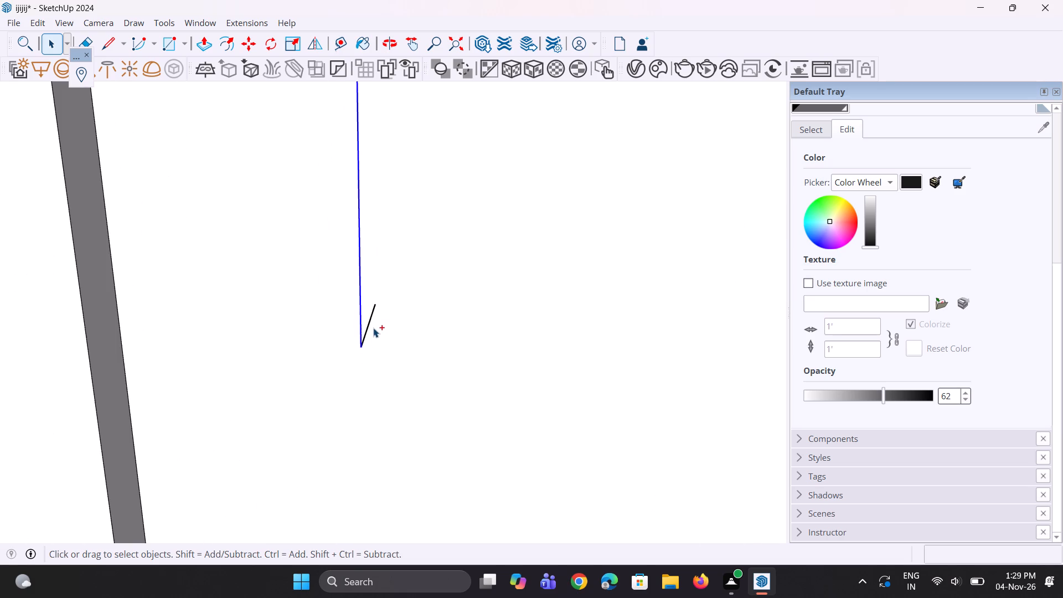
ctrl+click(364, 337)
scroll(364, 341, down, 4)
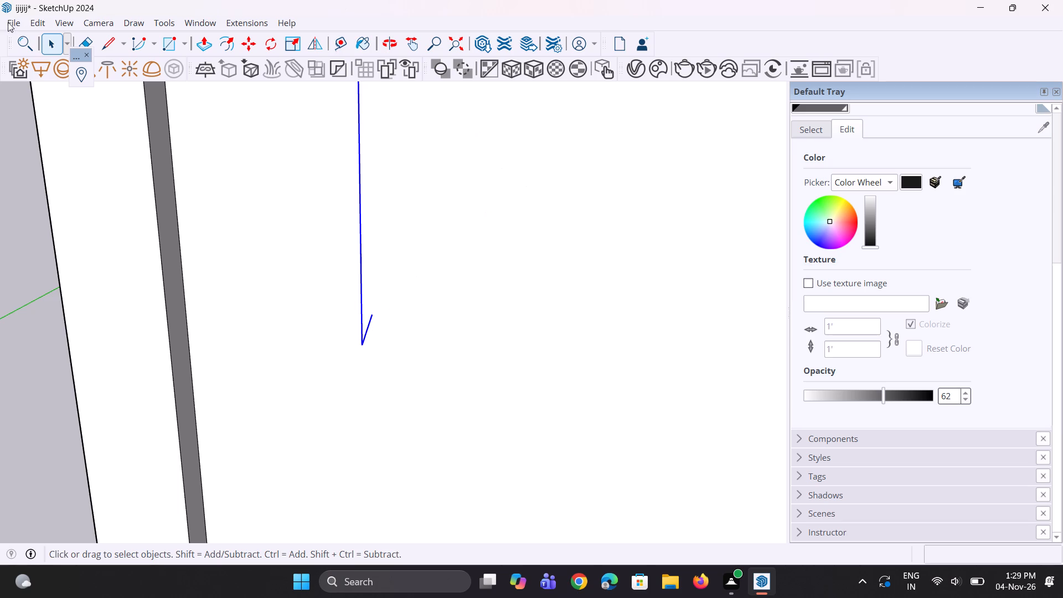
click(29, 41)
key(f)
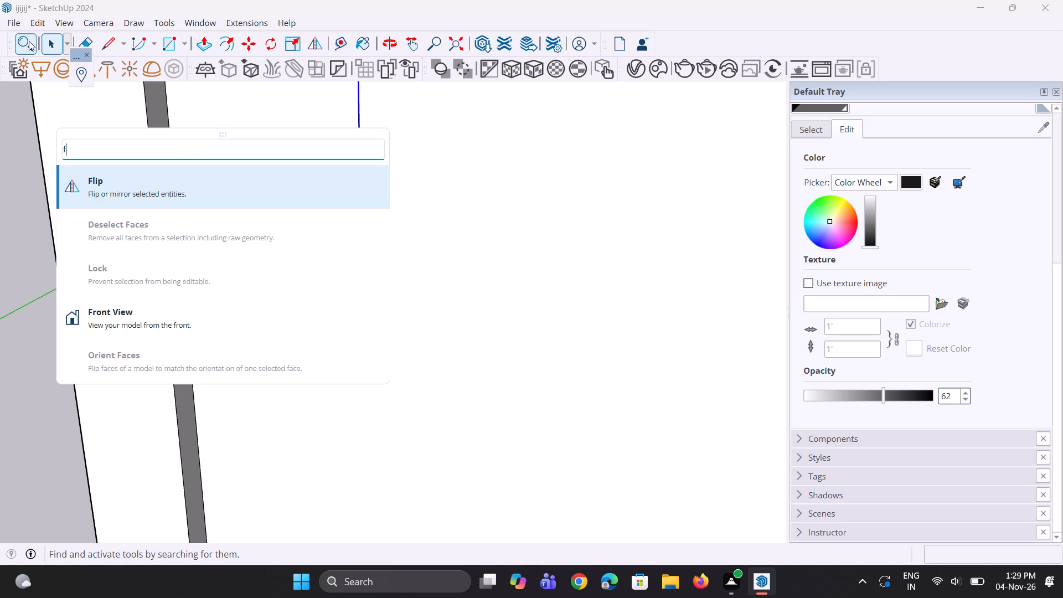
text(oll)
click(152, 181)
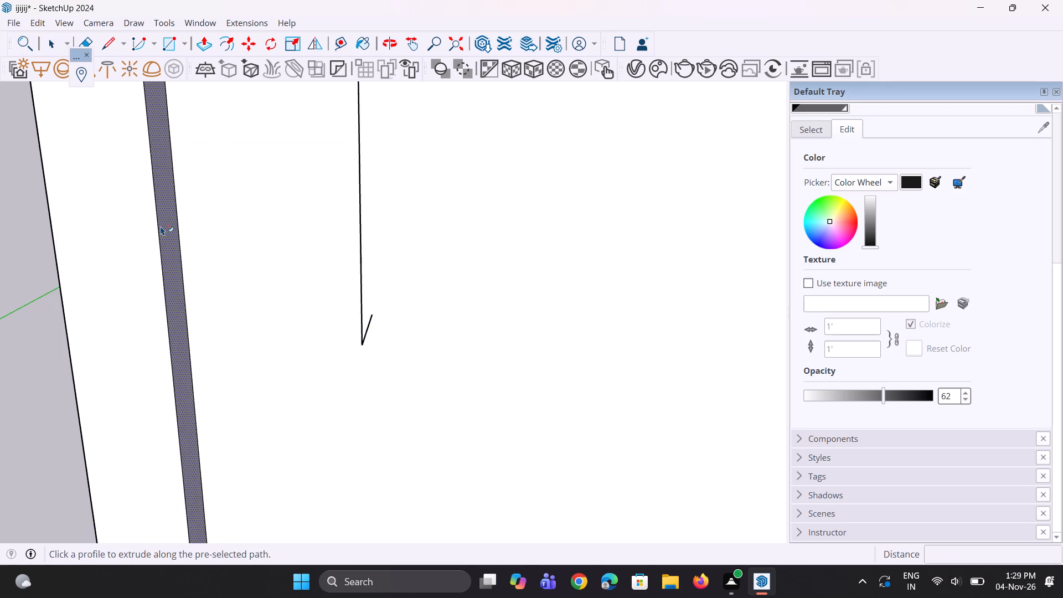
scroll(161, 226, down, 20)
scroll(262, 181, up, 7)
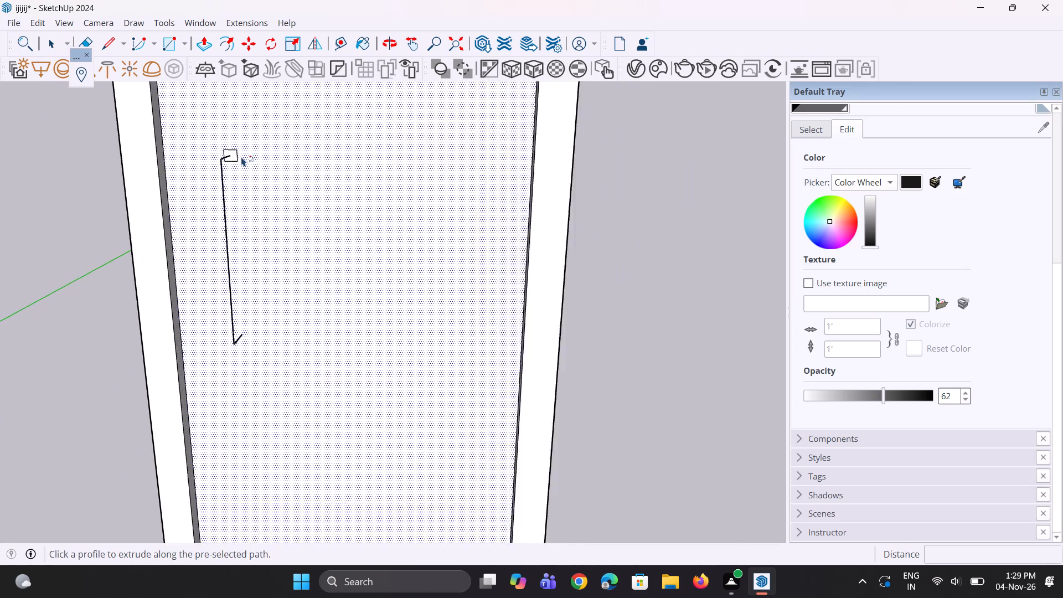
scroll(241, 157, up, 1)
click(232, 158)
scroll(292, 265, down, 11)
middle_drag(348, 266, 450, 232)
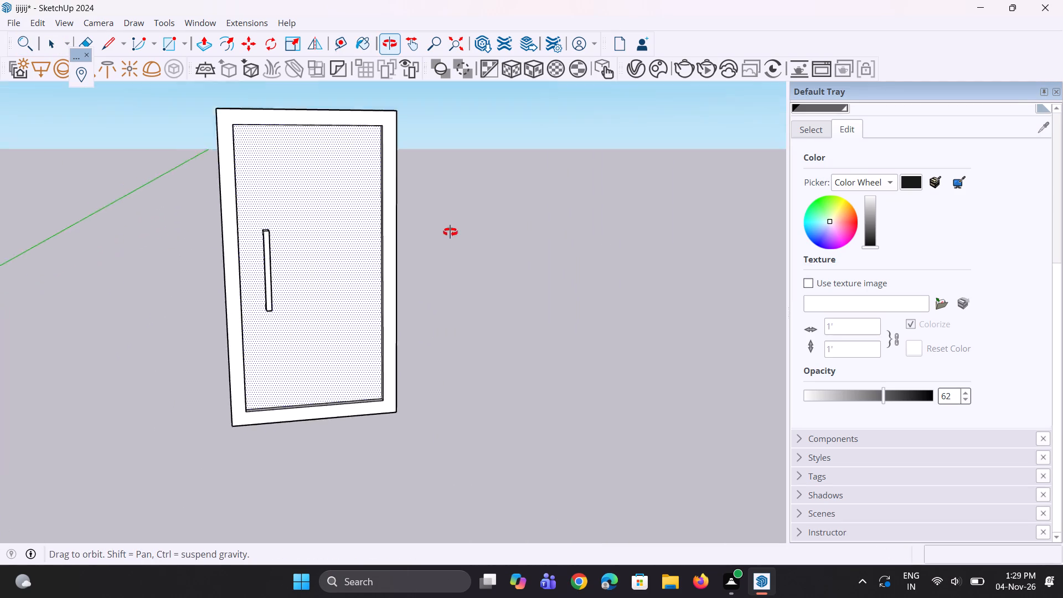
middle_drag(450, 232, 492, 190)
scroll(440, 192, up, 2)
Paint the door's recessed front panel with Wood Bamboo from the Wood materials.
text(b)
key(space)
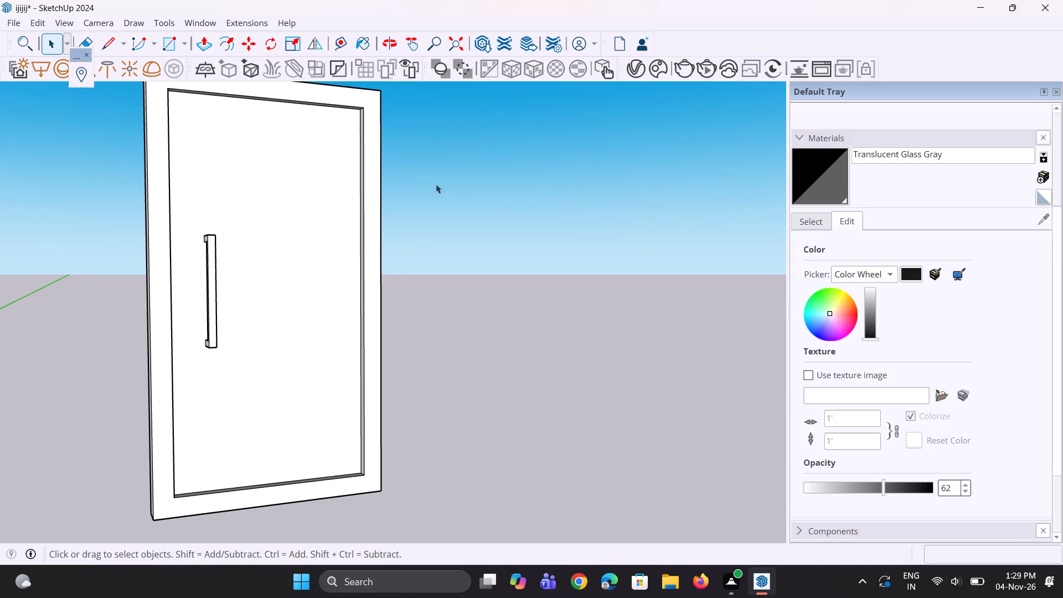
key(space)
key(space)
scroll(438, 219, down, 4)
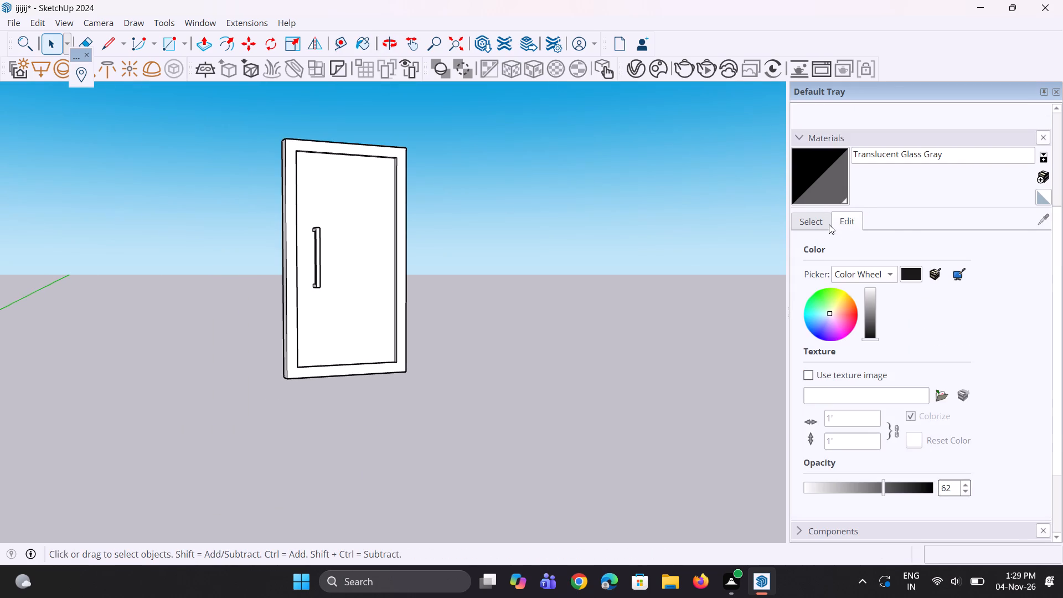
click(823, 224)
click(858, 241)
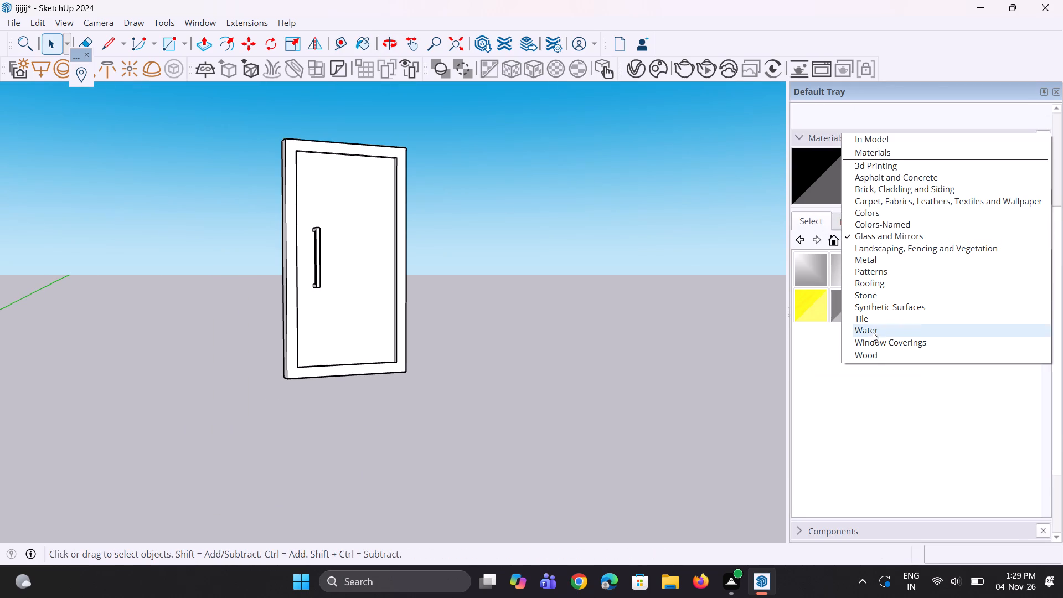
click(873, 356)
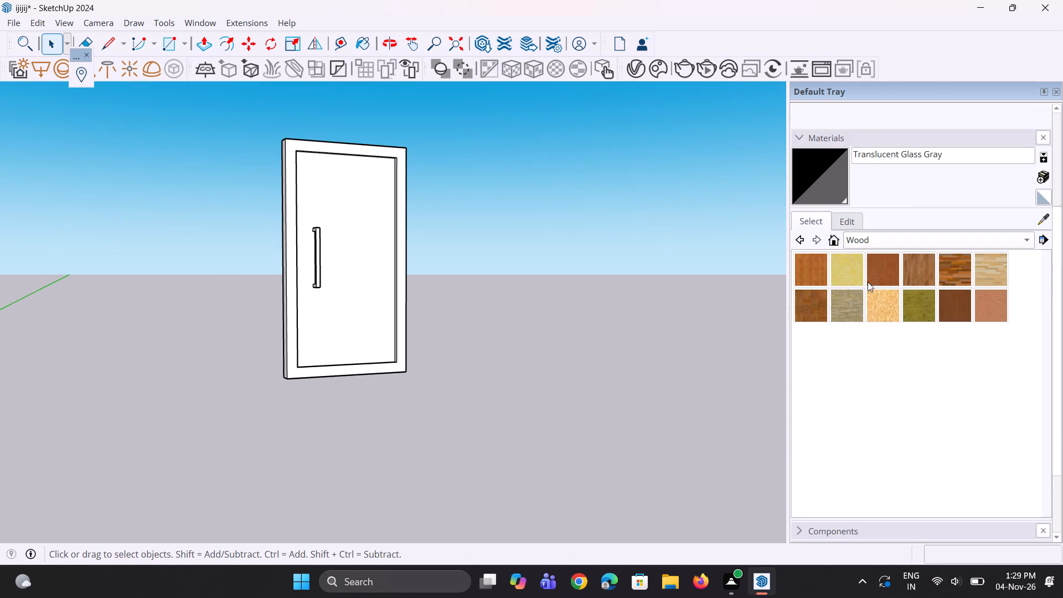
click(803, 267)
scroll(334, 279, up, 2)
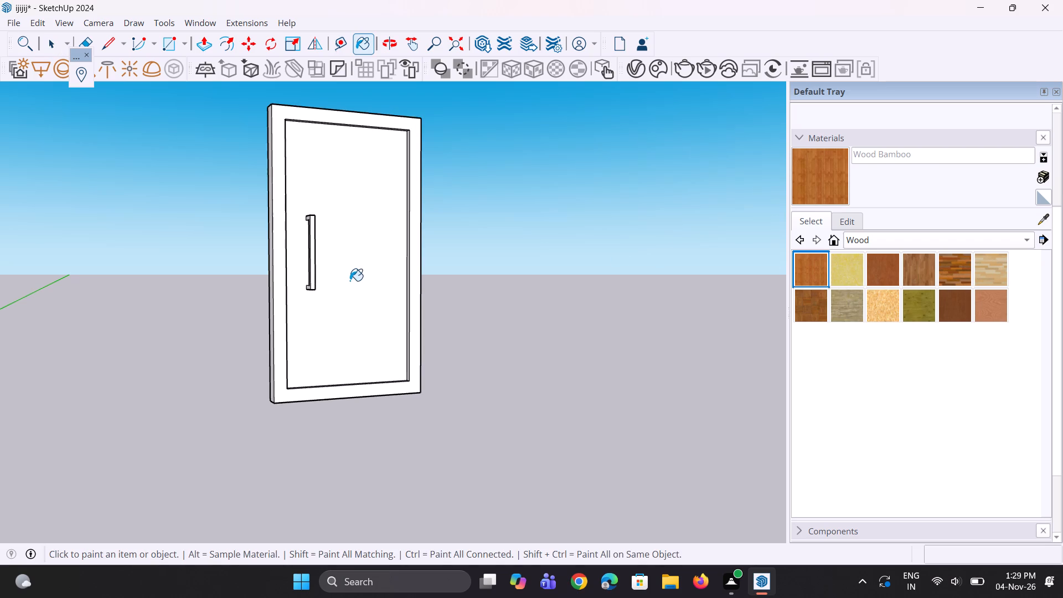
click(349, 281)
Paint the front face of the door's raised frame with Wood Cherry Original.
middle_drag(370, 257, 380, 325)
scroll(335, 253, up, 3)
scroll(298, 219, up, 4)
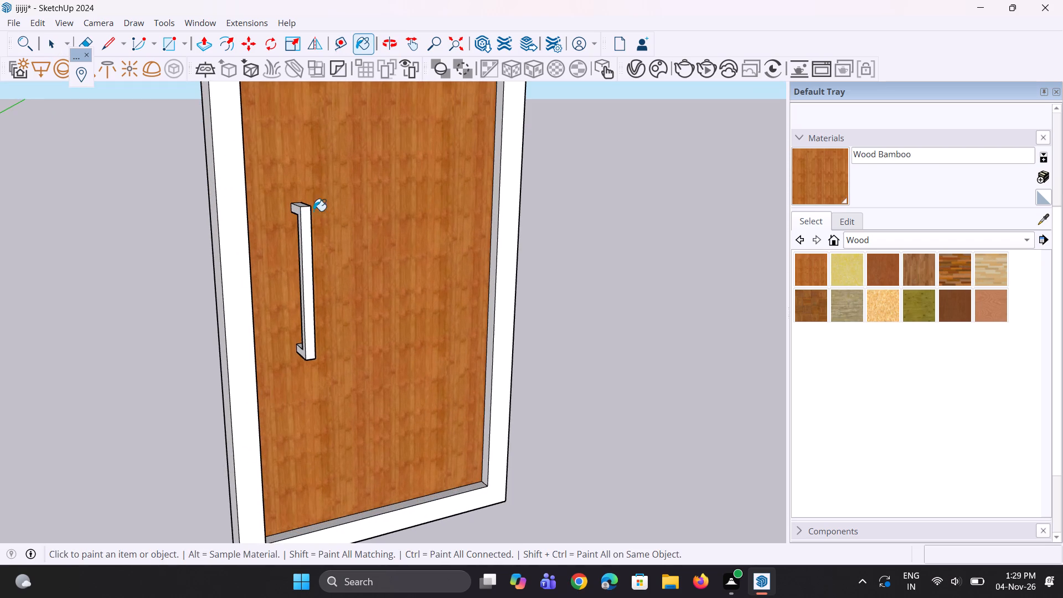
click(892, 261)
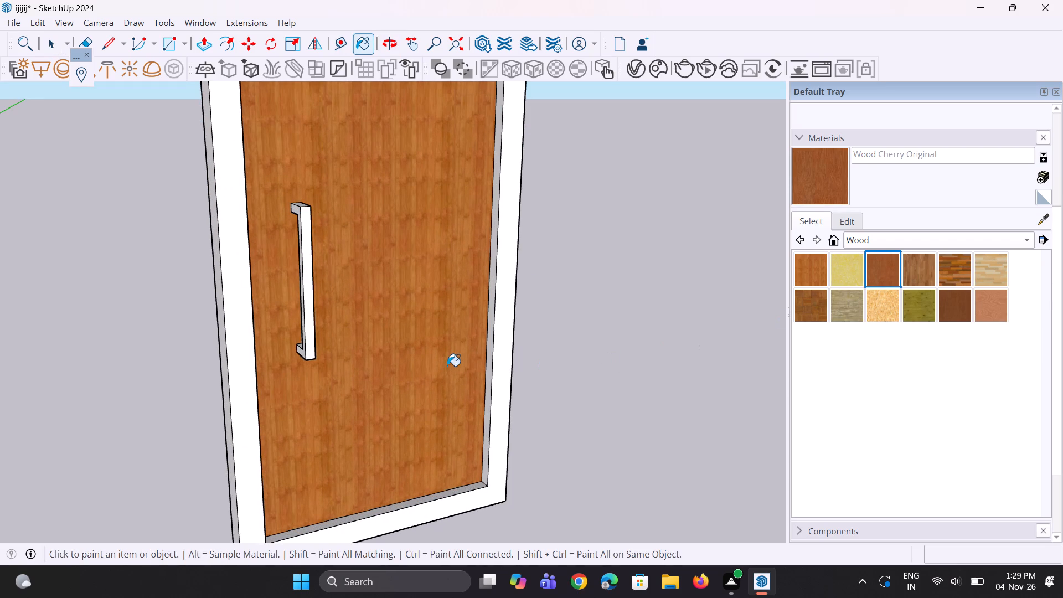
click(517, 333)
click(510, 334)
Paint the frame's right, bottom and left inner edges around the recessed panel with Wood Cherry Original.
scroll(497, 332, up, 2)
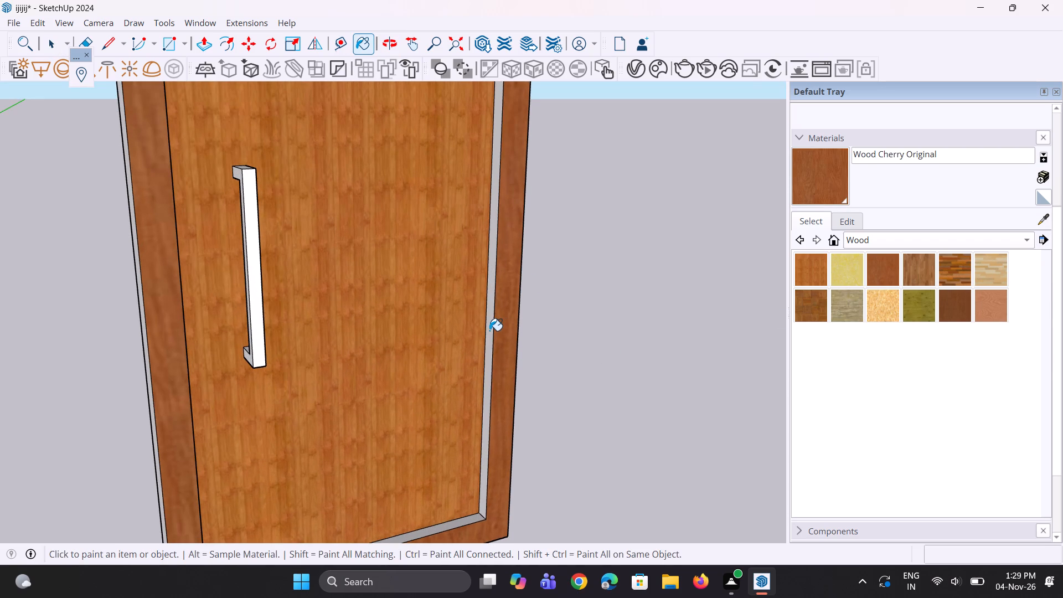
click(489, 331)
scroll(490, 327, down, 10)
middle_drag(488, 323, 321, 302)
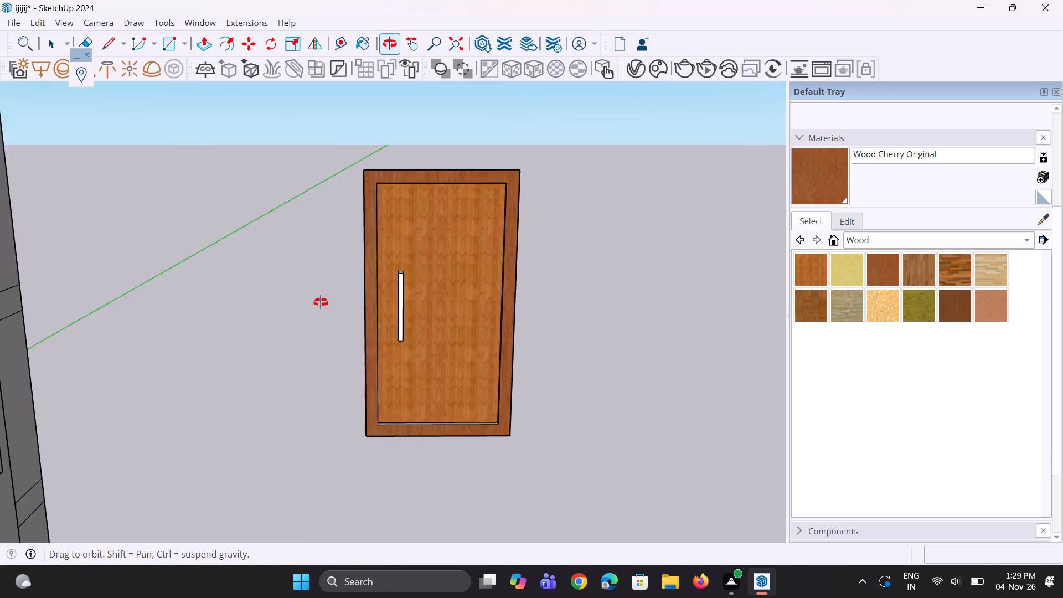
middle_drag(321, 302, 310, 301)
scroll(407, 379, up, 4)
scroll(372, 447, up, 7)
click(371, 444)
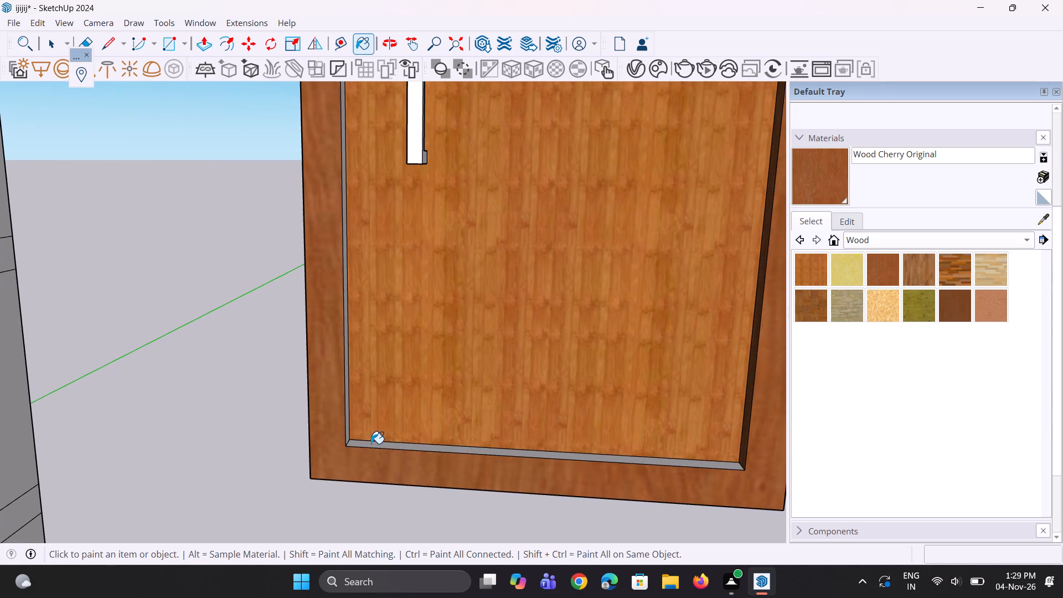
middle_drag(353, 430, 234, 420)
click(357, 406)
Paint the frame's top inner edge above the recessed panel with Wood Cherry Original.
scroll(361, 399, down, 5)
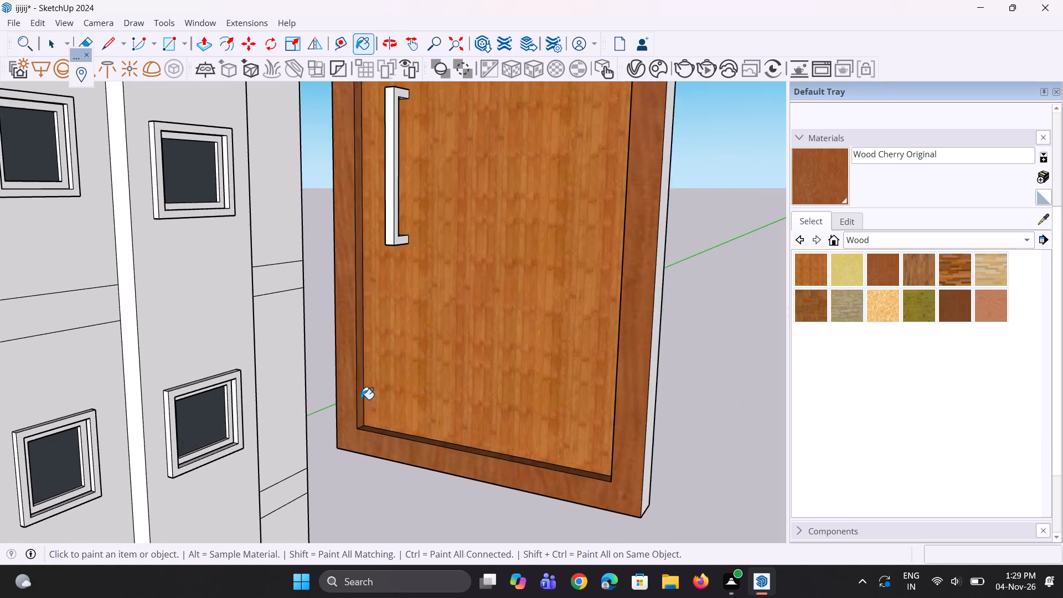
scroll(361, 397, down, 10)
middle_drag(372, 339, 457, 316)
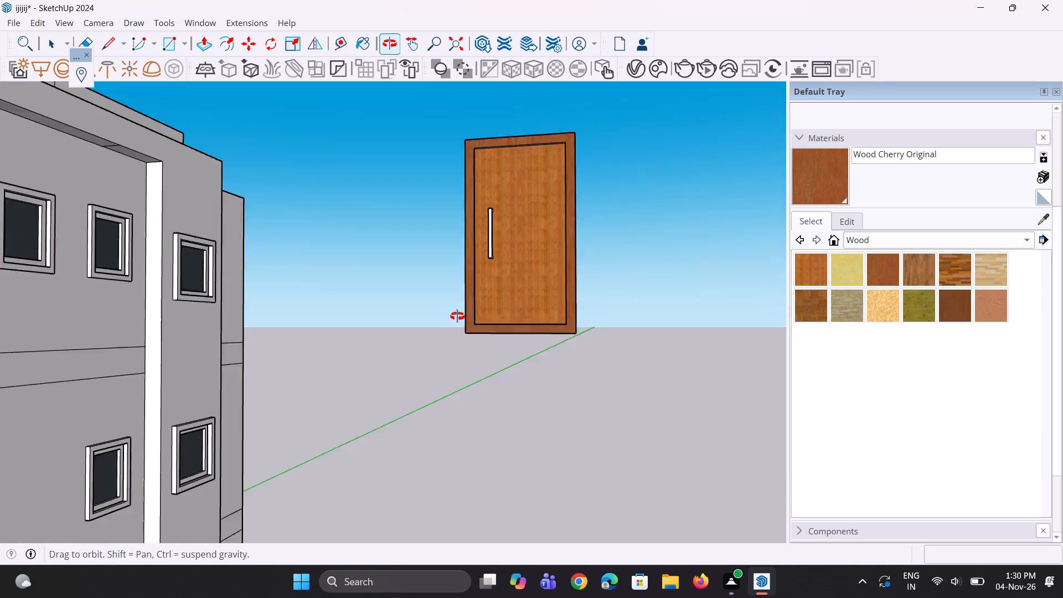
middle_drag(457, 316, 459, 336)
scroll(462, 346, down, 4)
middle_drag(505, 232, 494, 138)
scroll(488, 174, up, 5)
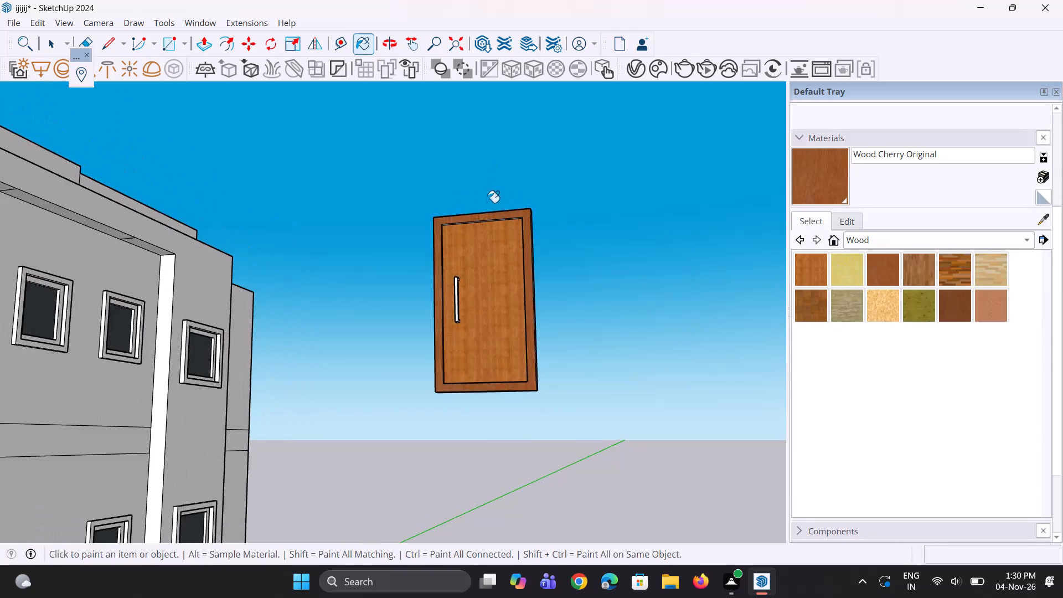
scroll(487, 203, up, 7)
middle_drag(495, 251, 495, 219)
scroll(493, 236, up, 6)
click(493, 236)
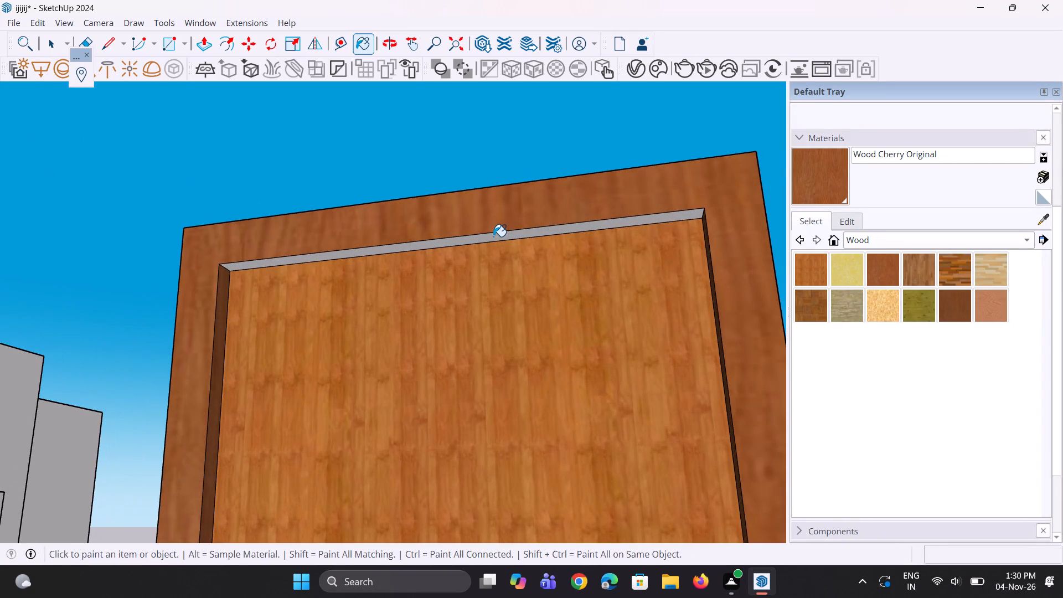
Paint the door's outer top edge and both outer side edges with Wood Cherry Original.
scroll(473, 185, down, 5)
middle_drag(472, 192, 470, 415)
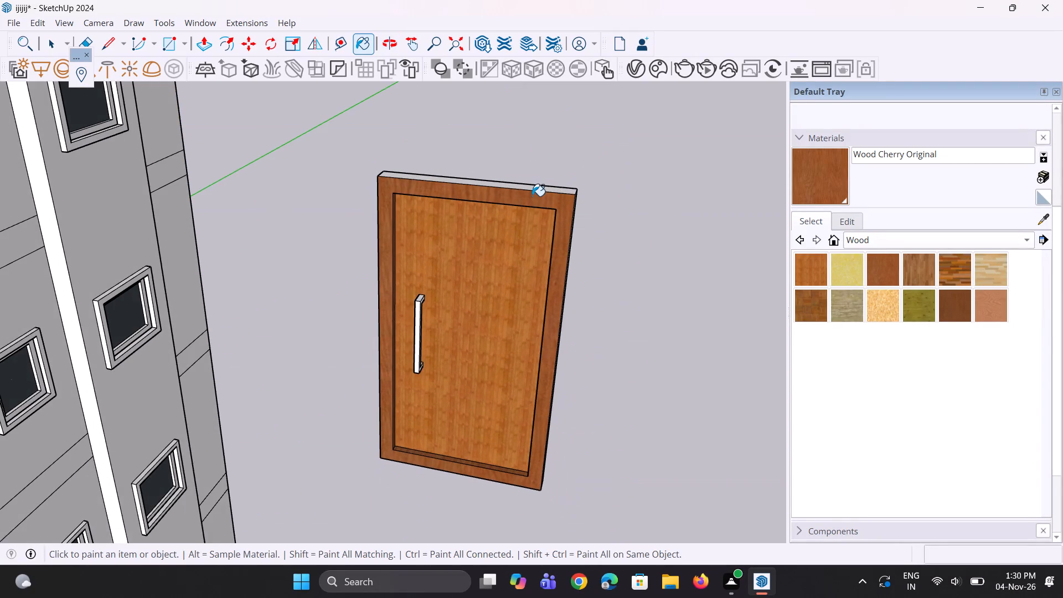
scroll(532, 196, up, 5)
click(540, 187)
middle_drag(574, 245, 440, 202)
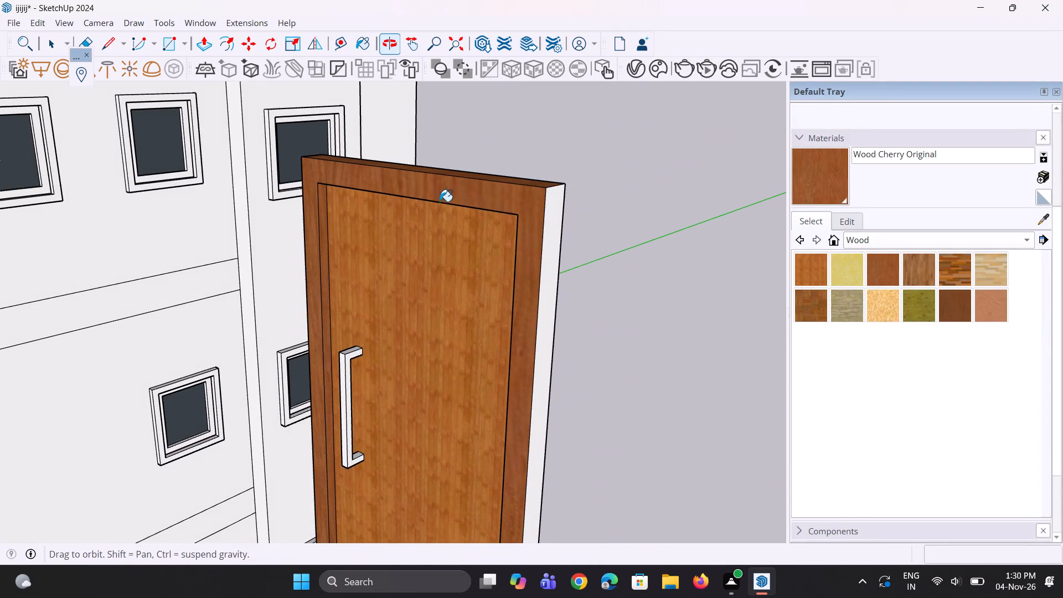
click(553, 215)
middle_drag(355, 244, 668, 239)
middle_drag(520, 294, 623, 279)
click(306, 236)
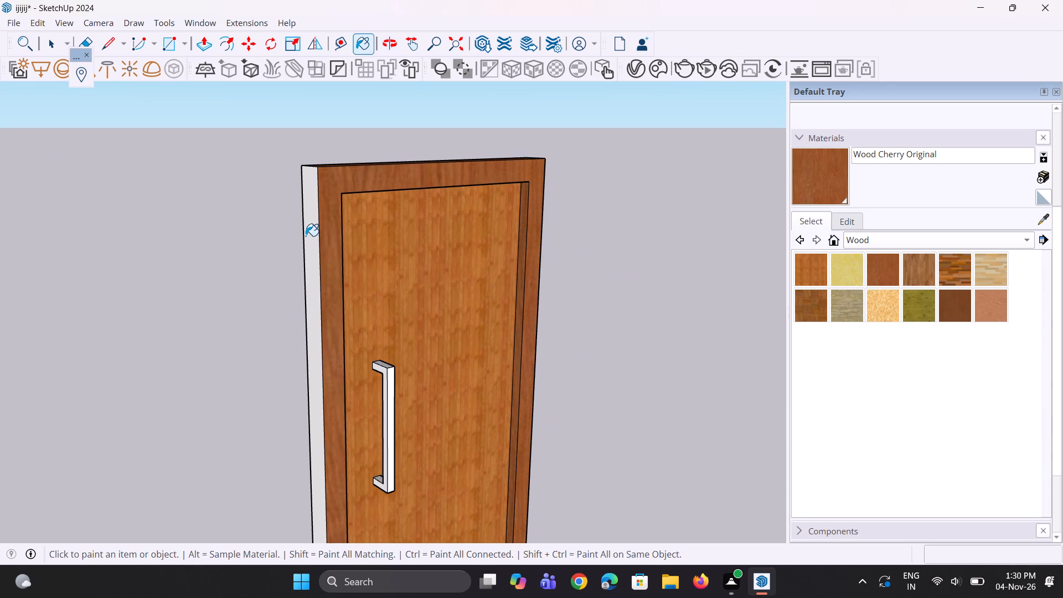
Paint the door's bottom outer edge with Wood Cherry Original.
scroll(242, 124, down, 9)
middle_drag(261, 202, 265, 59)
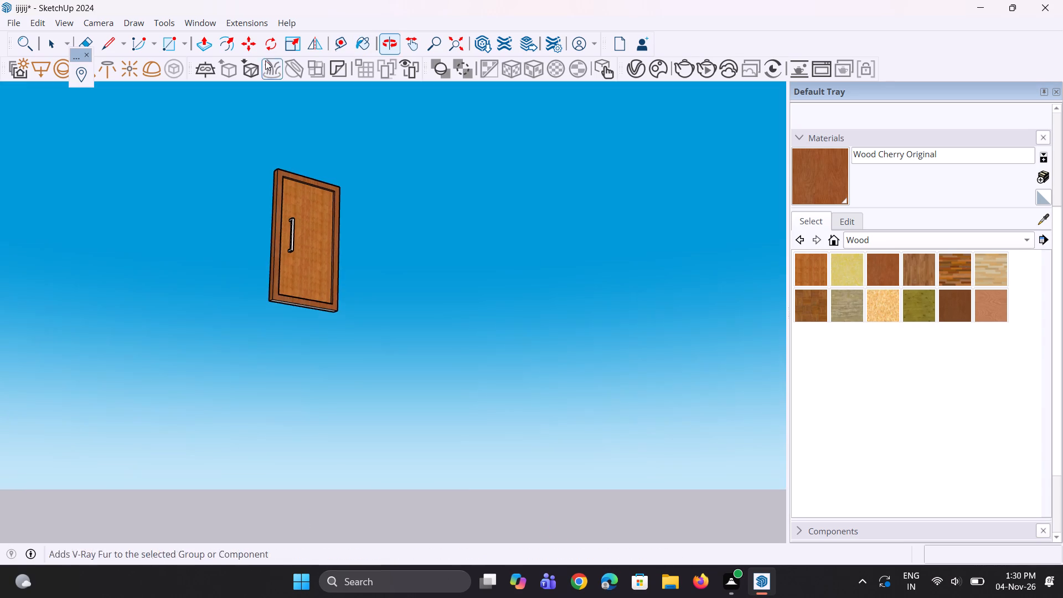
middle_drag(305, 316, 311, 263)
scroll(307, 302, up, 11)
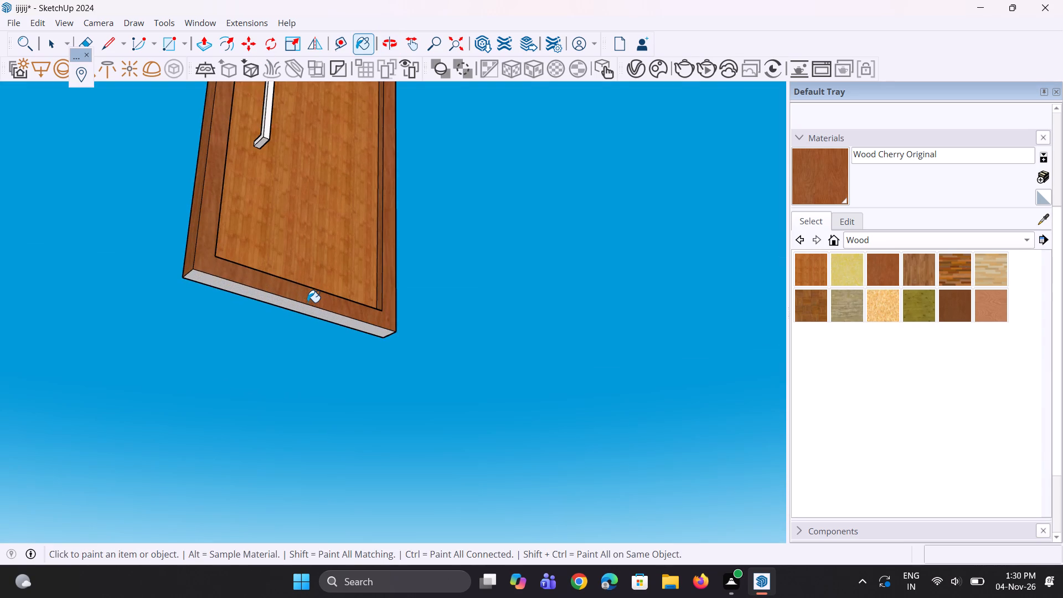
click(307, 307)
Paint the door's back face with Wood Bamboo.
middle_drag(314, 245, 298, 354)
scroll(314, 245, up, 1)
scroll(298, 354, down, 9)
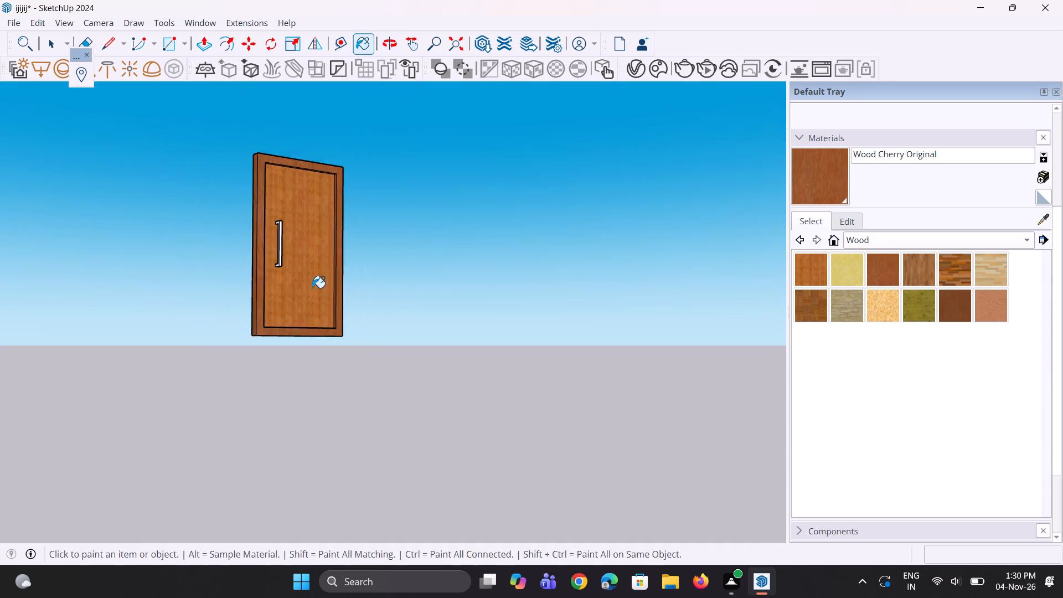
scroll(312, 288, down, 2)
middle_drag(304, 272, 295, 315)
scroll(296, 219, up, 10)
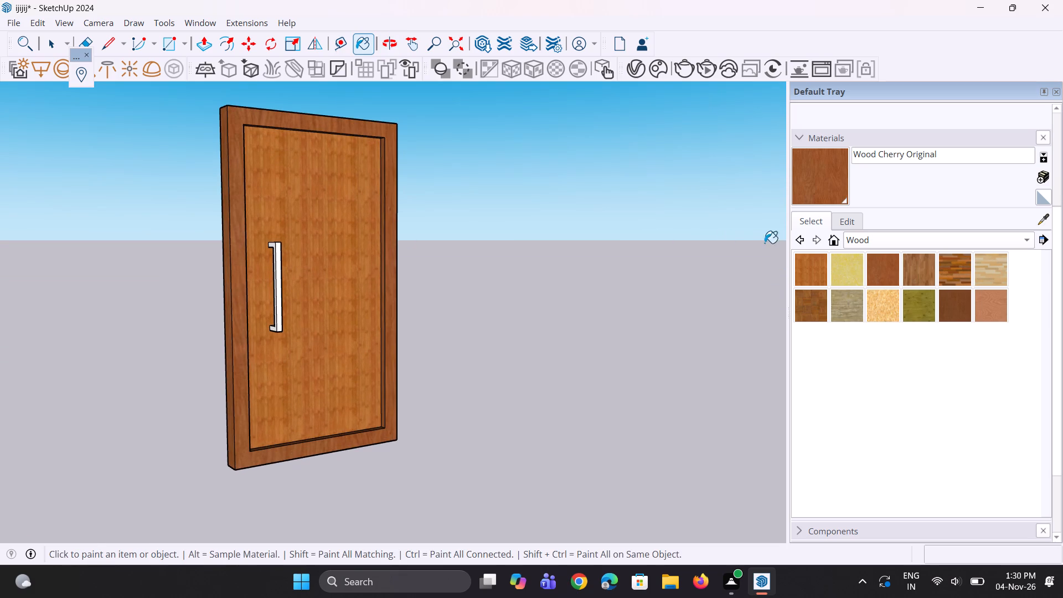
click(859, 243)
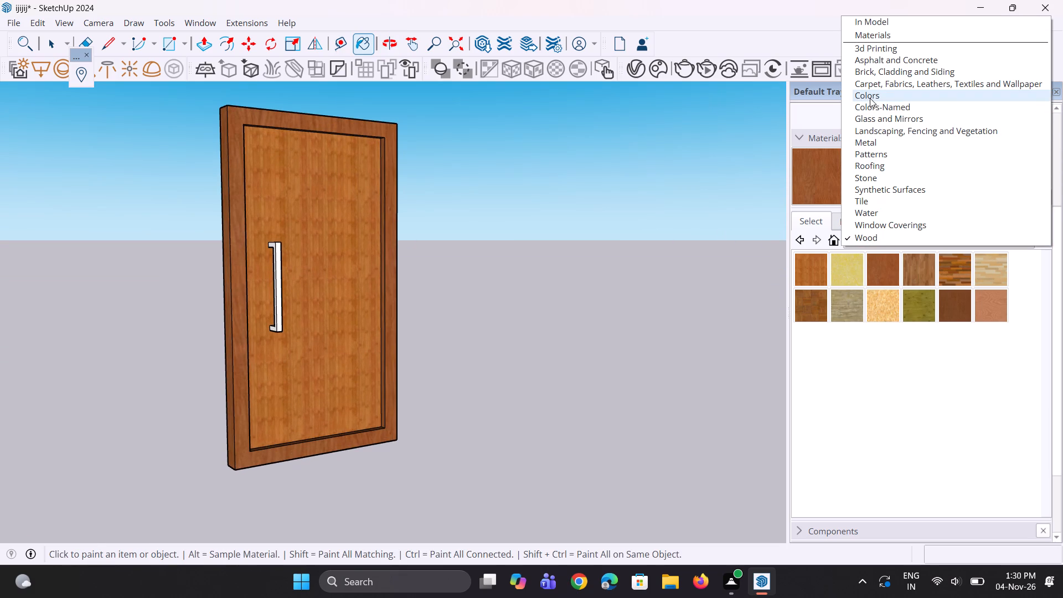
click(821, 171)
middle_drag(448, 276, 16, 398)
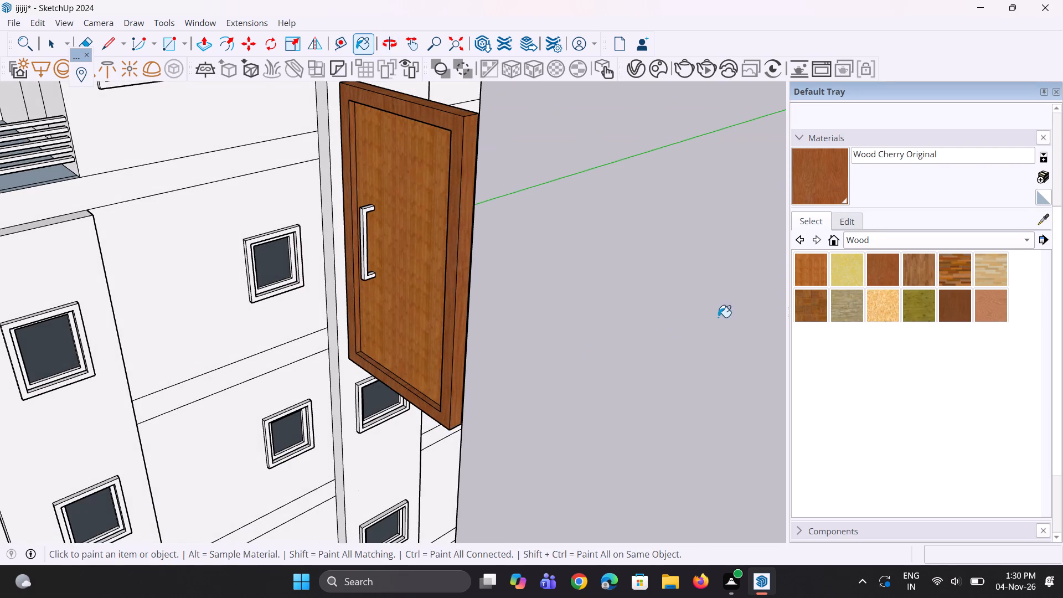
drag(817, 275, 811, 275)
middle_drag(409, 254, 117, 252)
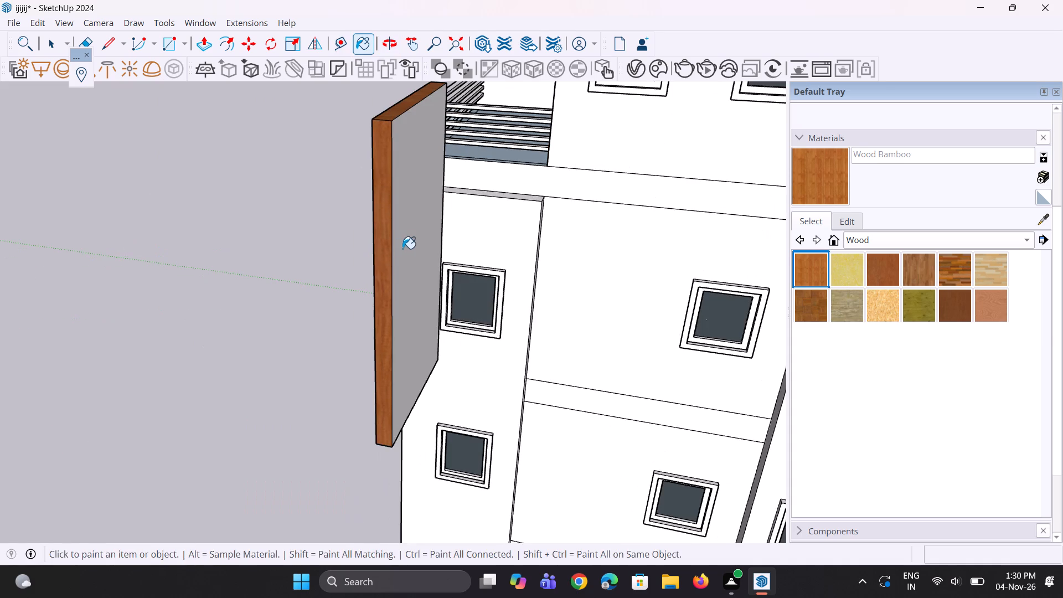
click(403, 248)
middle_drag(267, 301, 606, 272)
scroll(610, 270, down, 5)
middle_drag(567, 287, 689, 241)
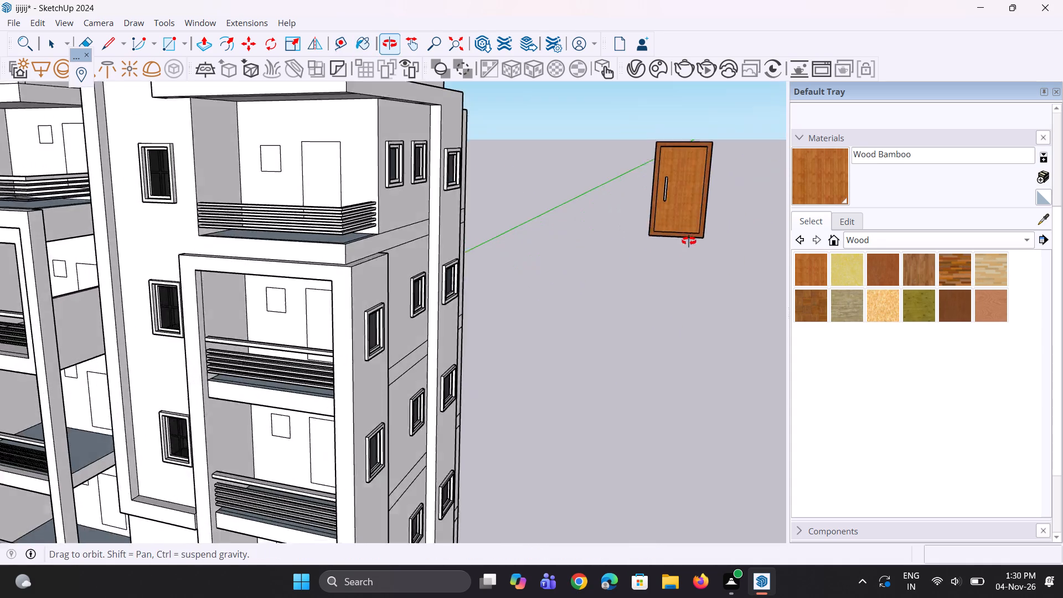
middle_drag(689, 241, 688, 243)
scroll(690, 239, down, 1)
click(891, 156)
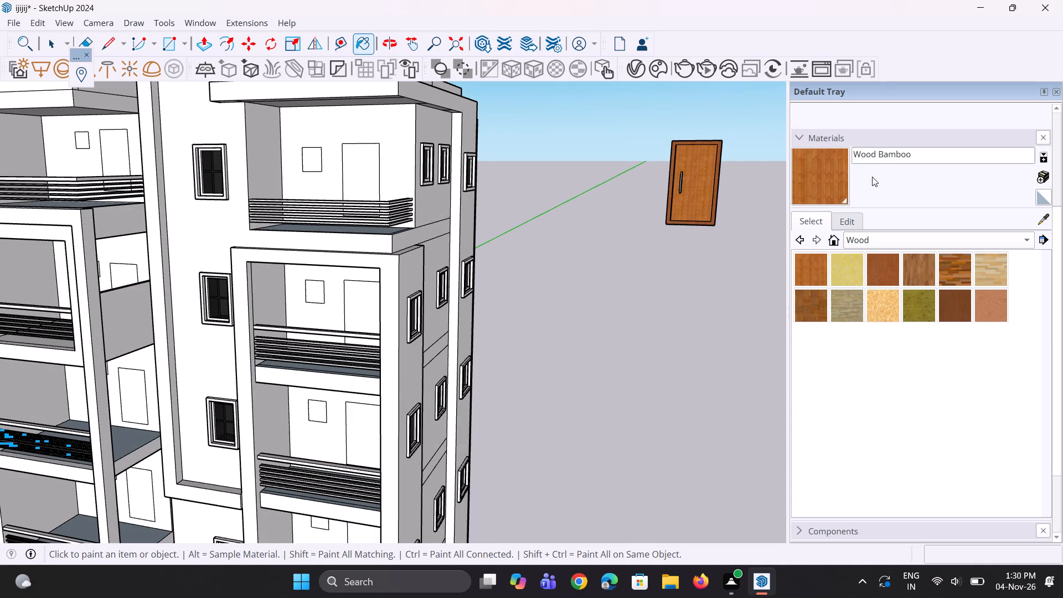
Paint the top, front and one side face of the door handle with Color M08 from the Colors collection.
click(842, 244)
click(855, 240)
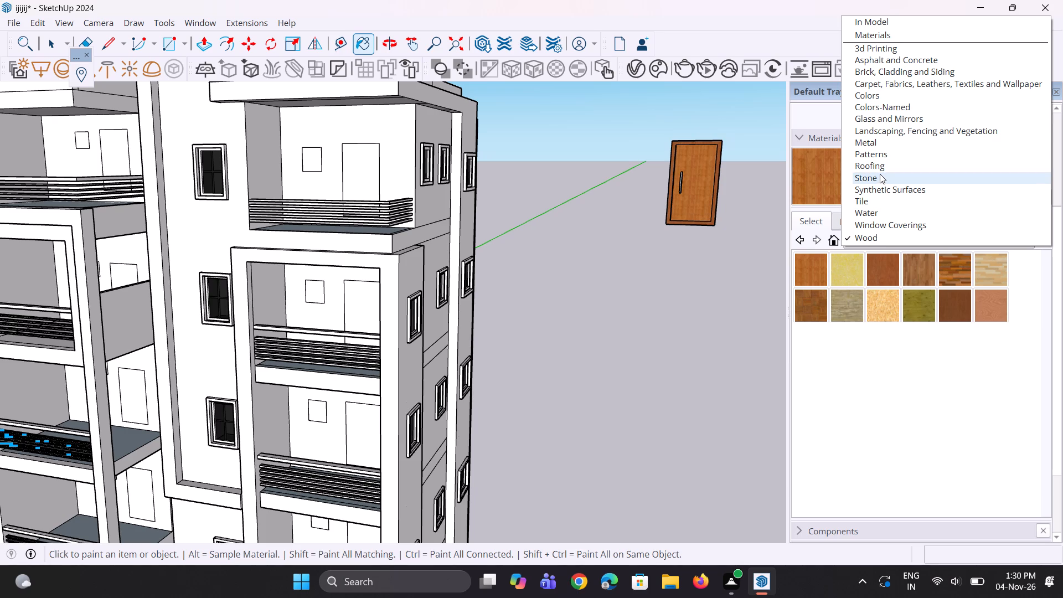
scroll(881, 132, up, 2)
click(881, 96)
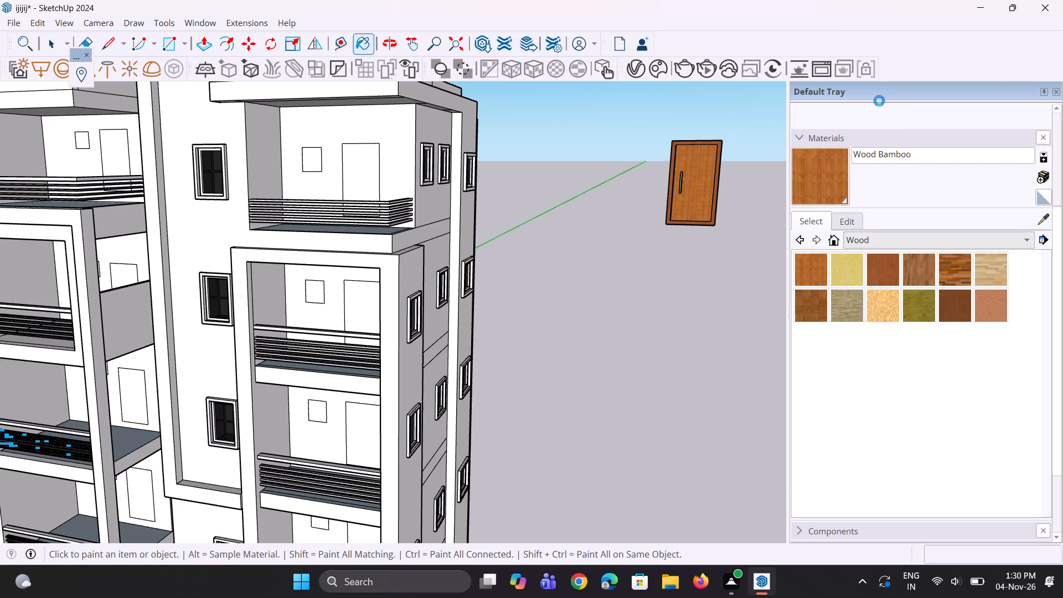
scroll(925, 323, down, 10)
scroll(793, 306, down, 7)
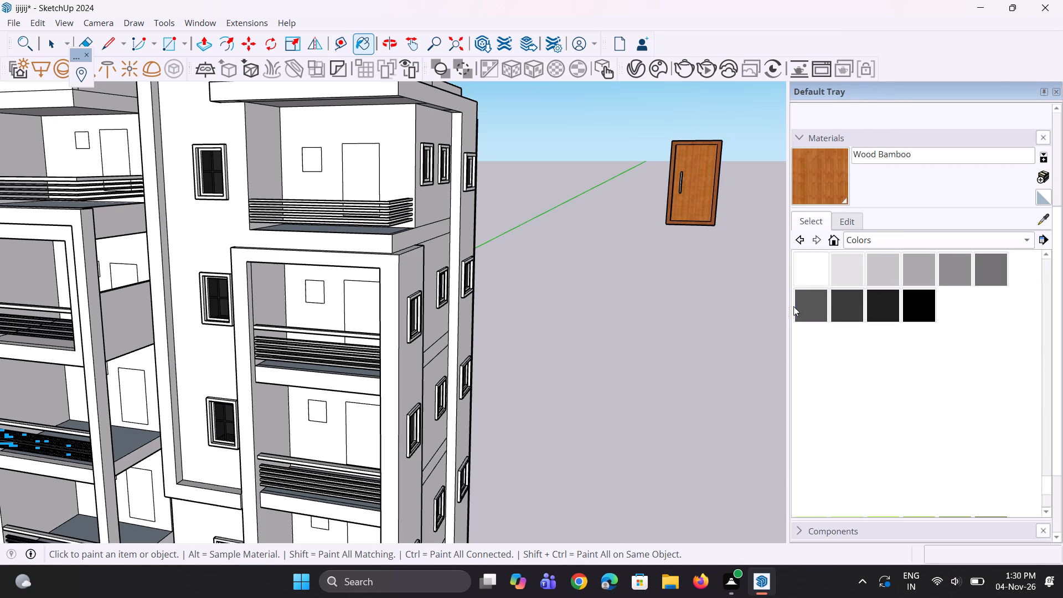
scroll(850, 299, up, 2)
click(891, 384)
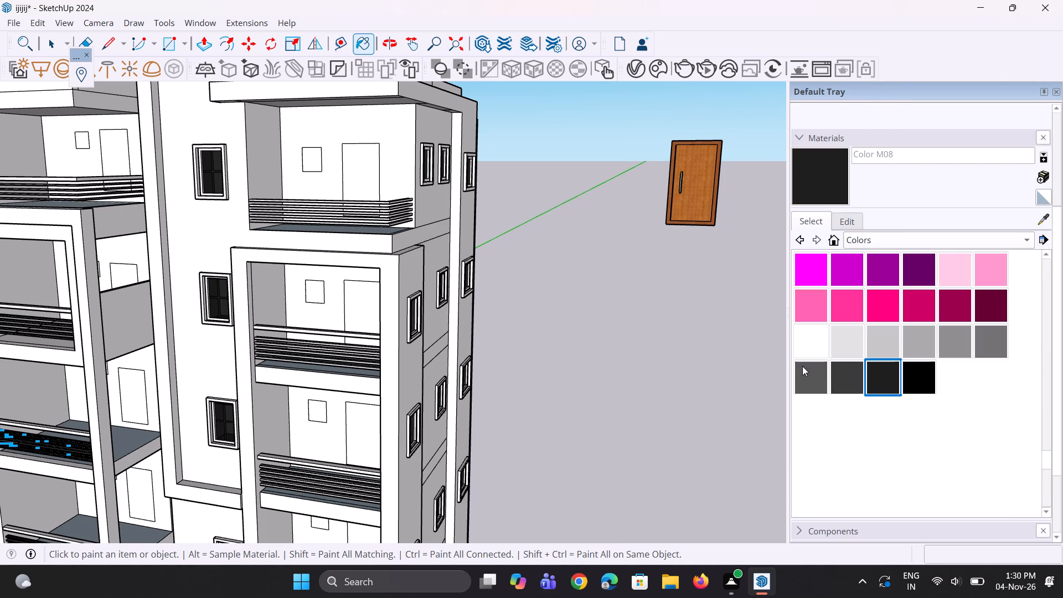
scroll(409, 305, down, 3)
scroll(610, 256, up, 2)
scroll(595, 200, up, 2)
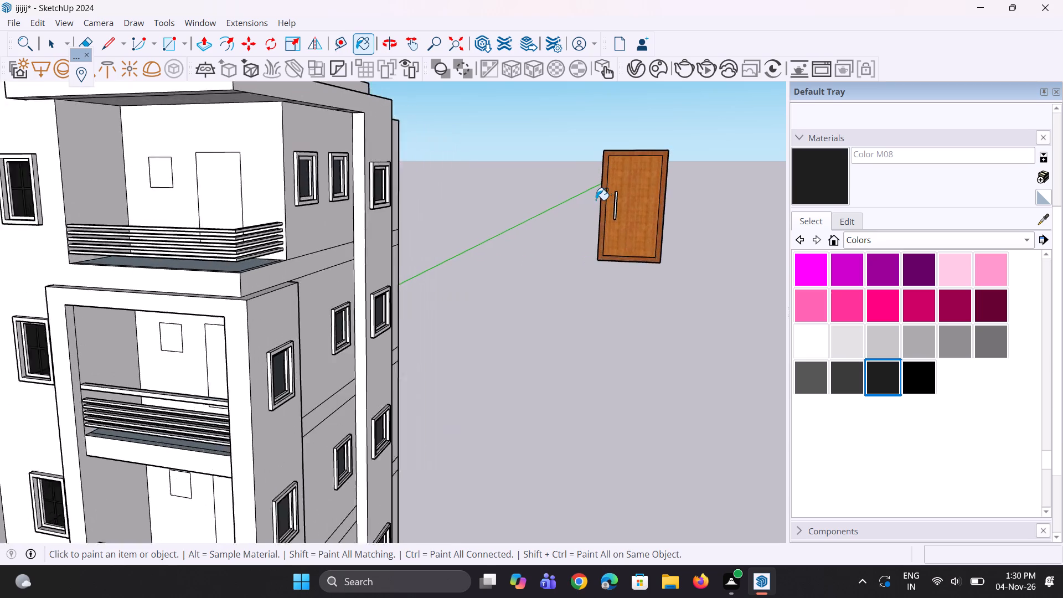
scroll(596, 200, up, 18)
scroll(564, 196, up, 3)
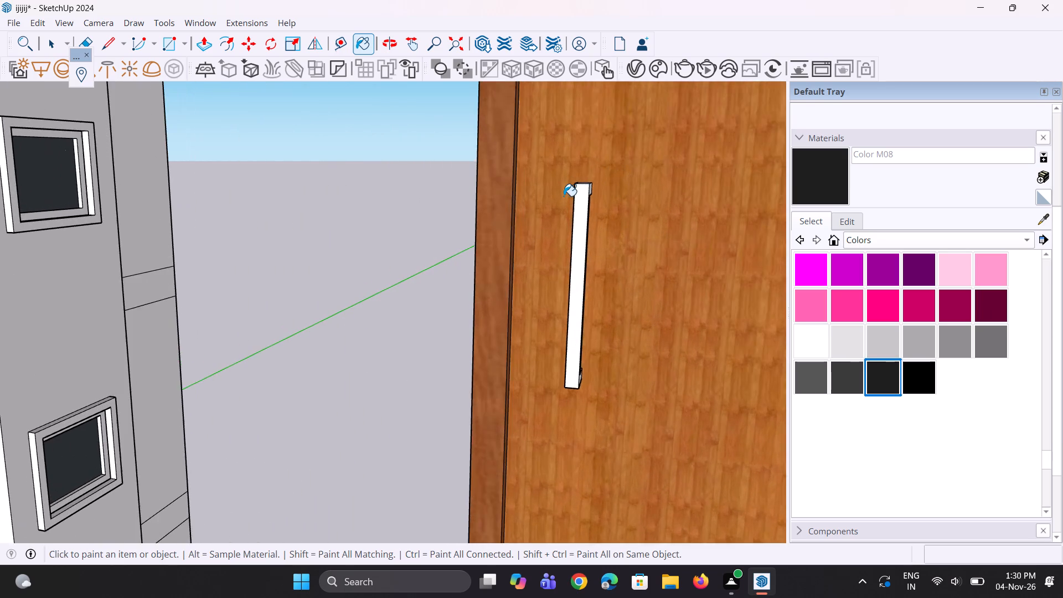
scroll(564, 196, up, 1)
middle_drag(564, 196, 555, 274)
scroll(590, 205, up, 5)
click(602, 189)
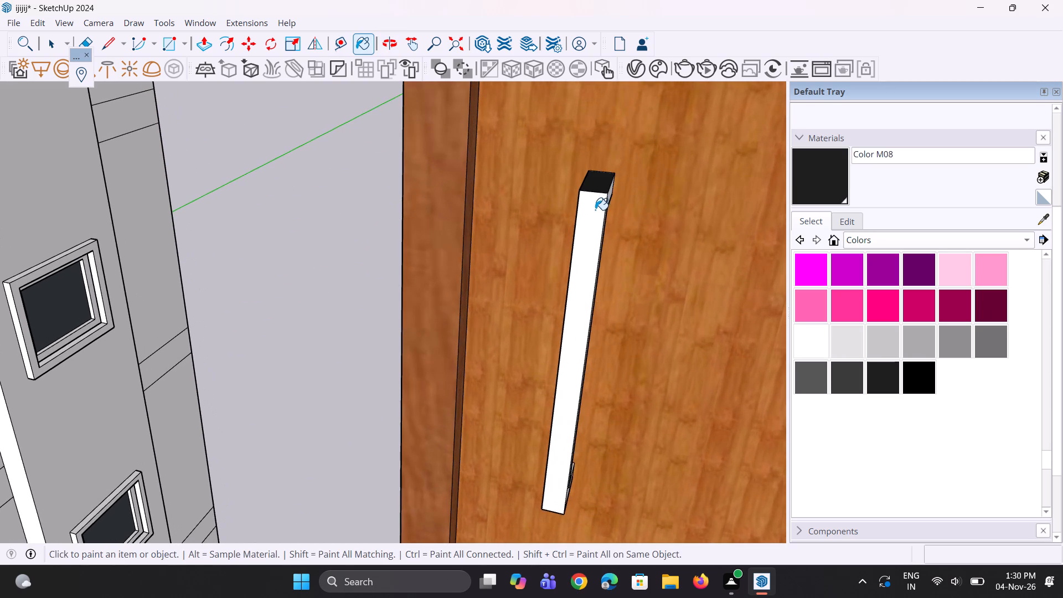
click(595, 210)
middle_drag(612, 209, 507, 199)
click(595, 213)
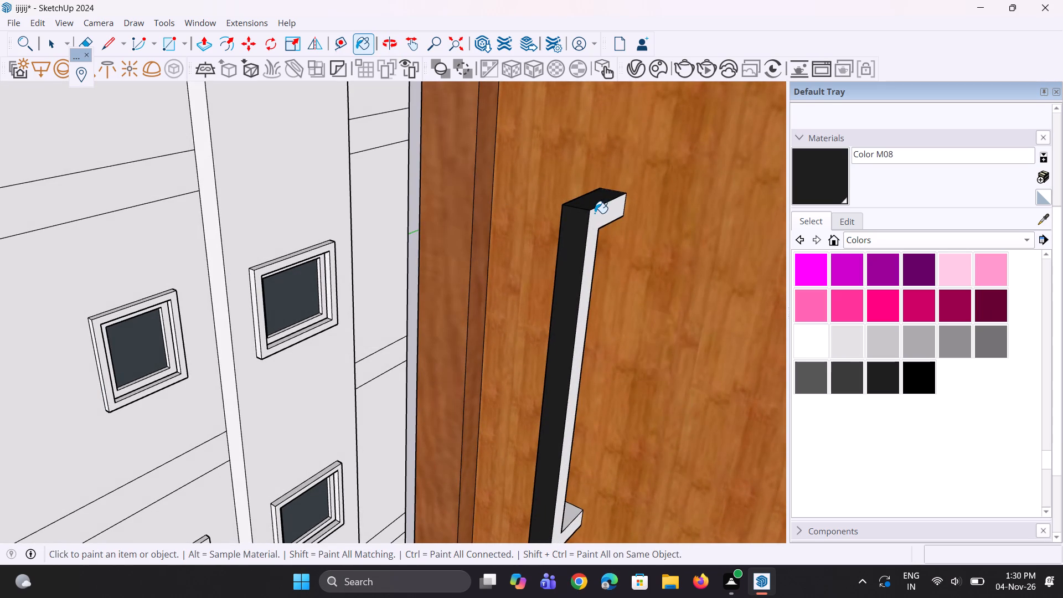
Paint the handle's opposite side face and the upper face of its lower bracket with Color M08.
scroll(567, 203, down, 4)
middle_drag(576, 275, 869, 288)
middle_drag(546, 285, 595, 261)
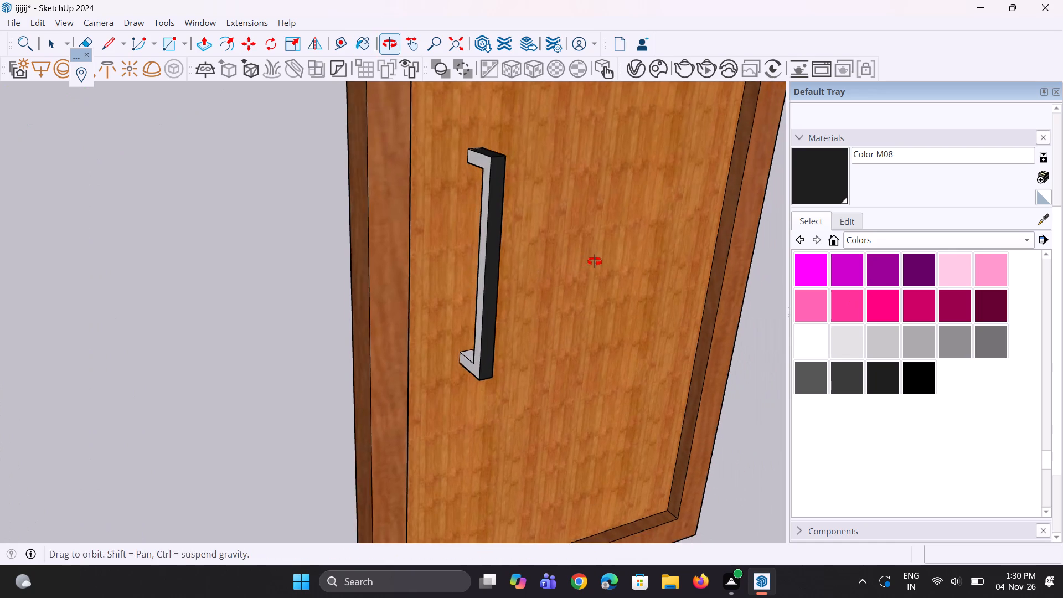
middle_drag(595, 261, 603, 252)
scroll(505, 319, up, 2)
scroll(466, 386, up, 3)
click(467, 378)
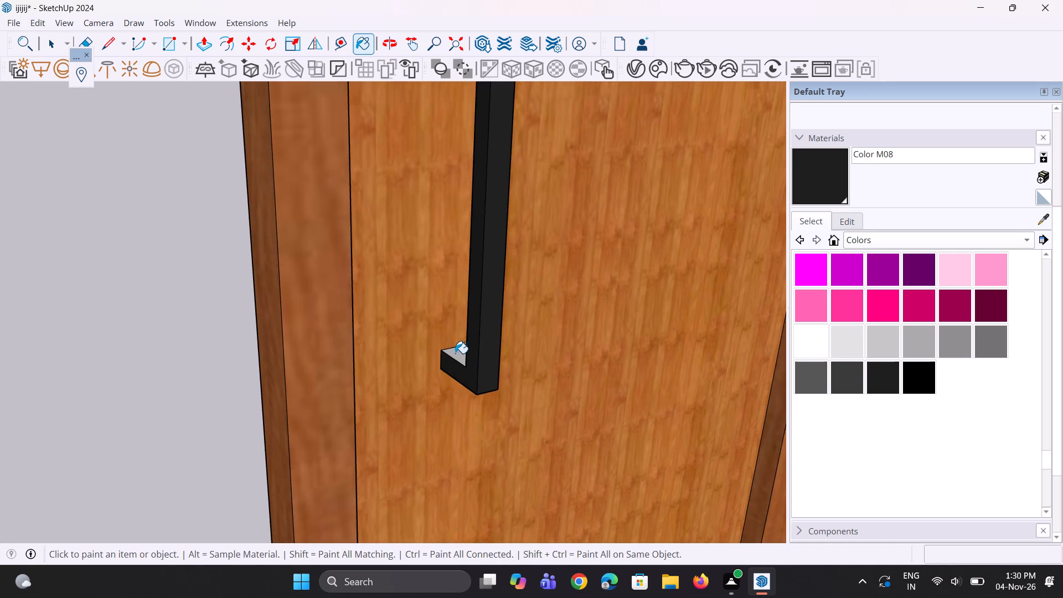
click(456, 353)
Paint the underside of the handle's upper bracket and the handle's bottom face with Color M08.
scroll(462, 353, down, 9)
middle_drag(460, 242, 540, 29)
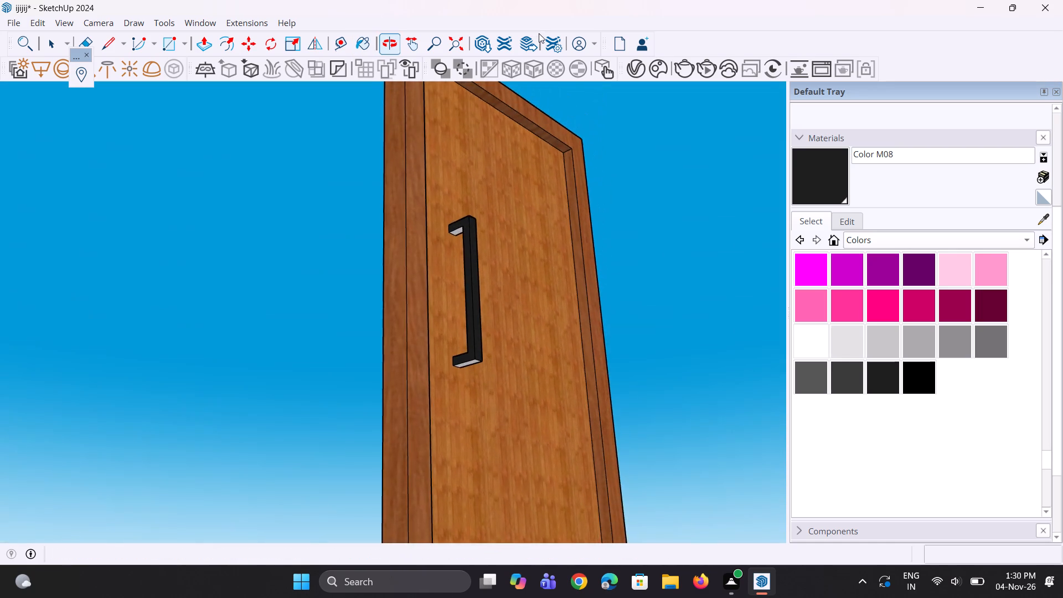
scroll(455, 267, up, 6)
click(461, 212)
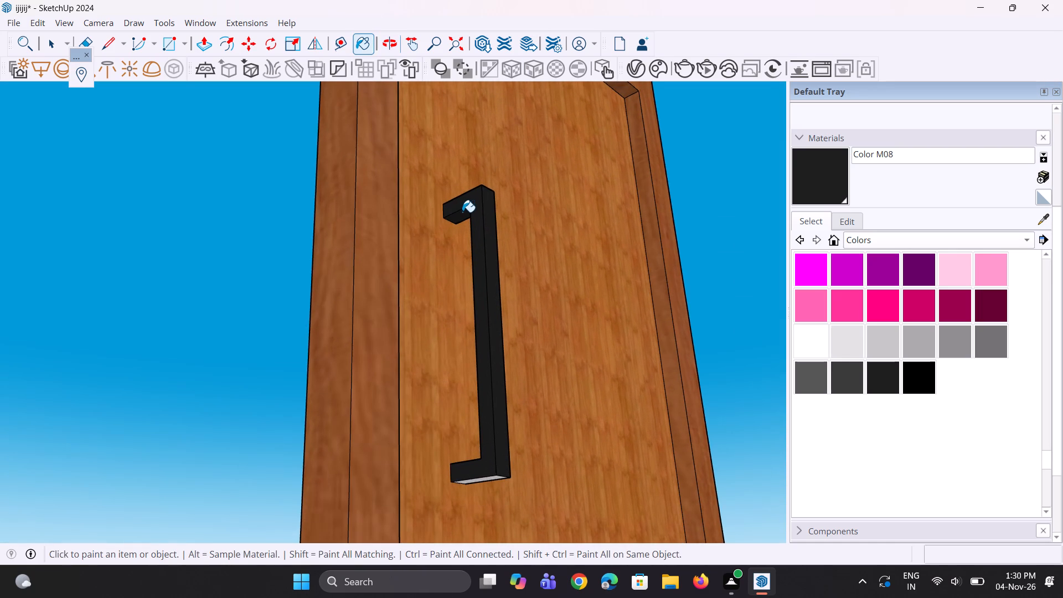
scroll(461, 193, down, 4)
middle_drag(469, 344, 471, 286)
scroll(485, 362, up, 1)
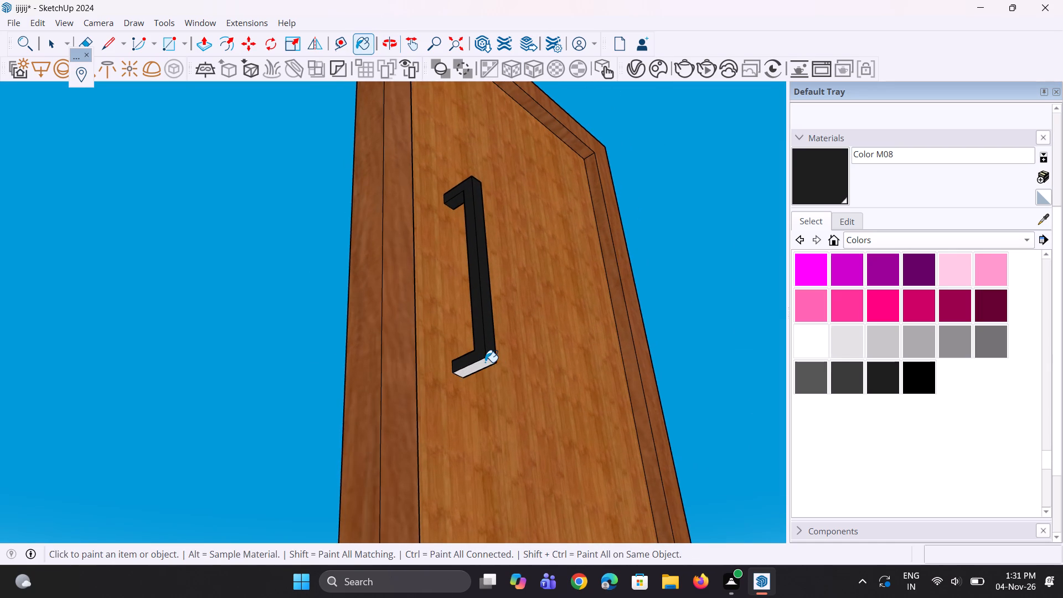
click(484, 361)
Examine the painted handle from its other side and the finished door from the front.
middle_drag(520, 256, 0, 378)
middle_click(223, 351)
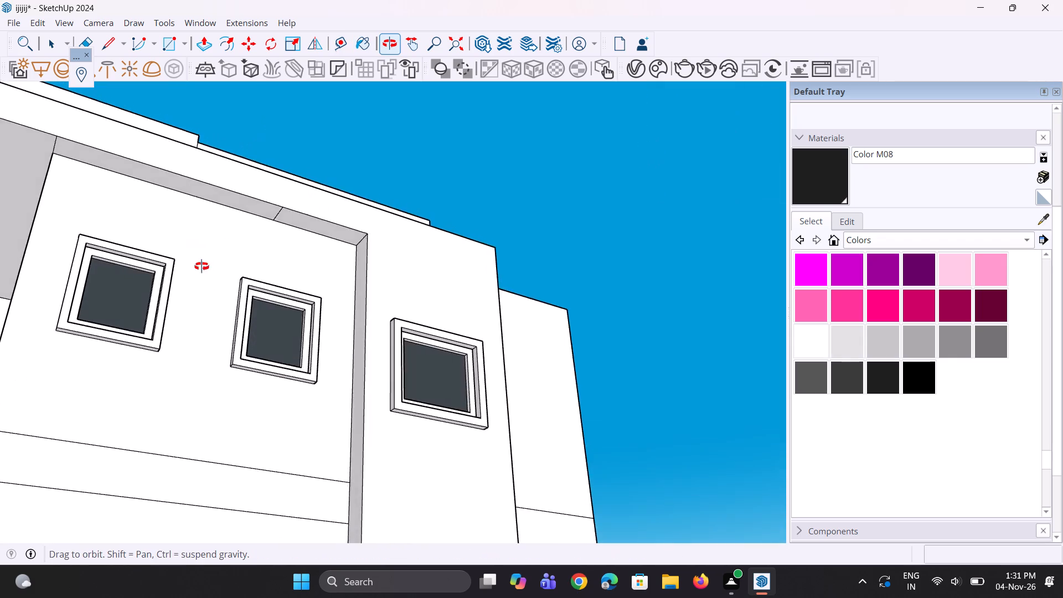
scroll(268, 316, down, 4)
middle_drag(267, 346, 283, 481)
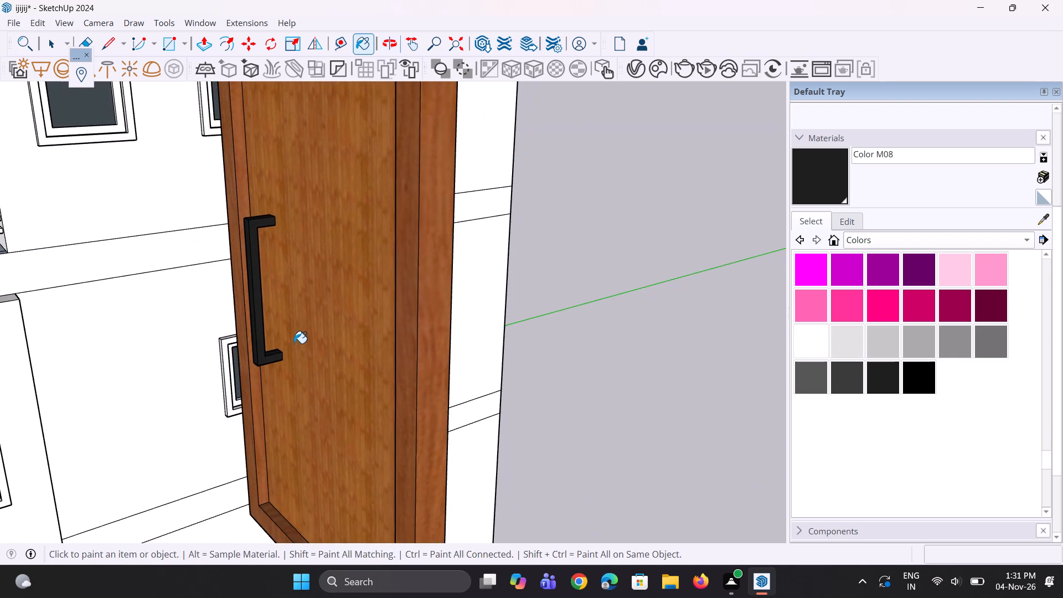
scroll(294, 343, down, 5)
middle_drag(297, 345, 593, 293)
scroll(562, 241, down, 6)
middle_drag(535, 252, 533, 233)
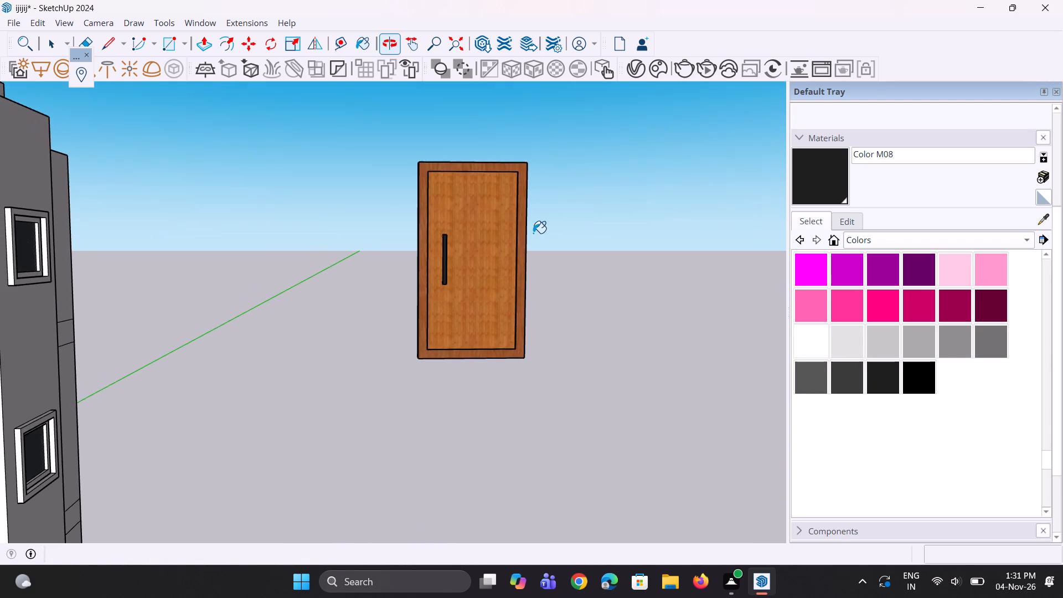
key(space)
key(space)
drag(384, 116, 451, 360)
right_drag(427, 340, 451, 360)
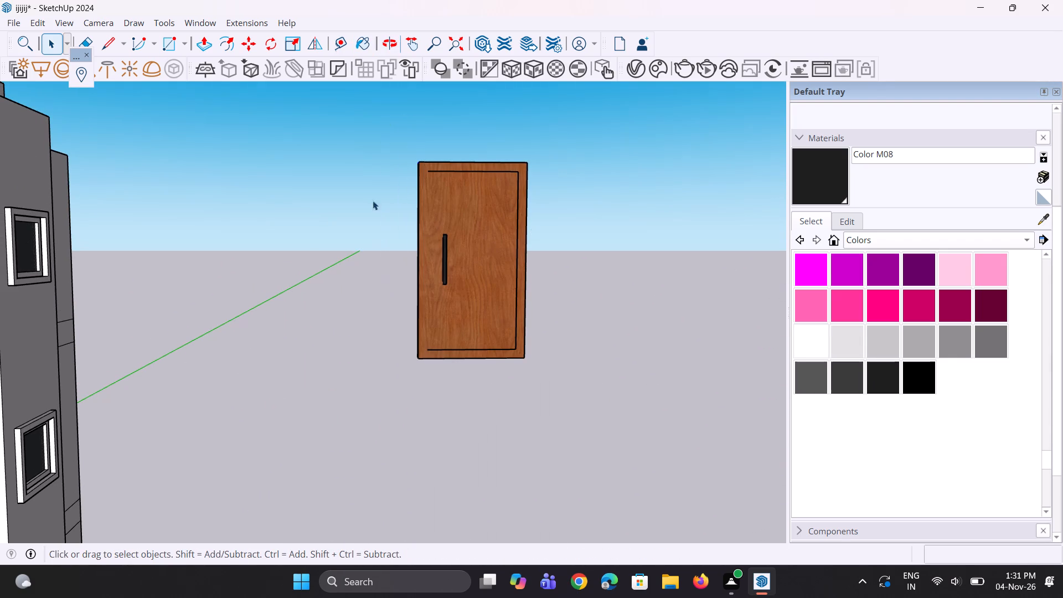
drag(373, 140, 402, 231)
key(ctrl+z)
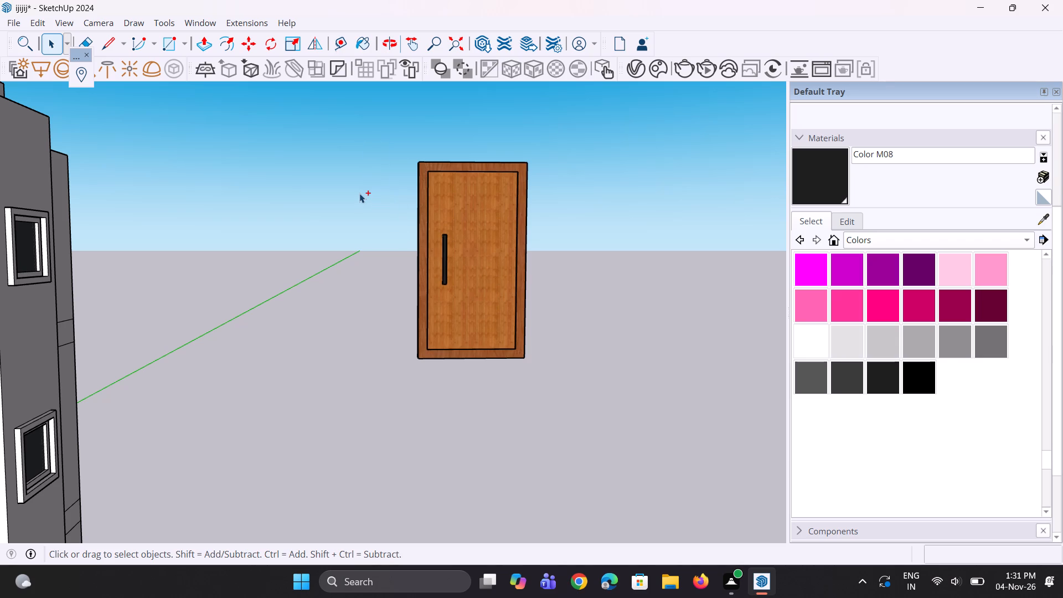
Group the whole door, including its frame, panel and handle.
drag(373, 131, 594, 385)
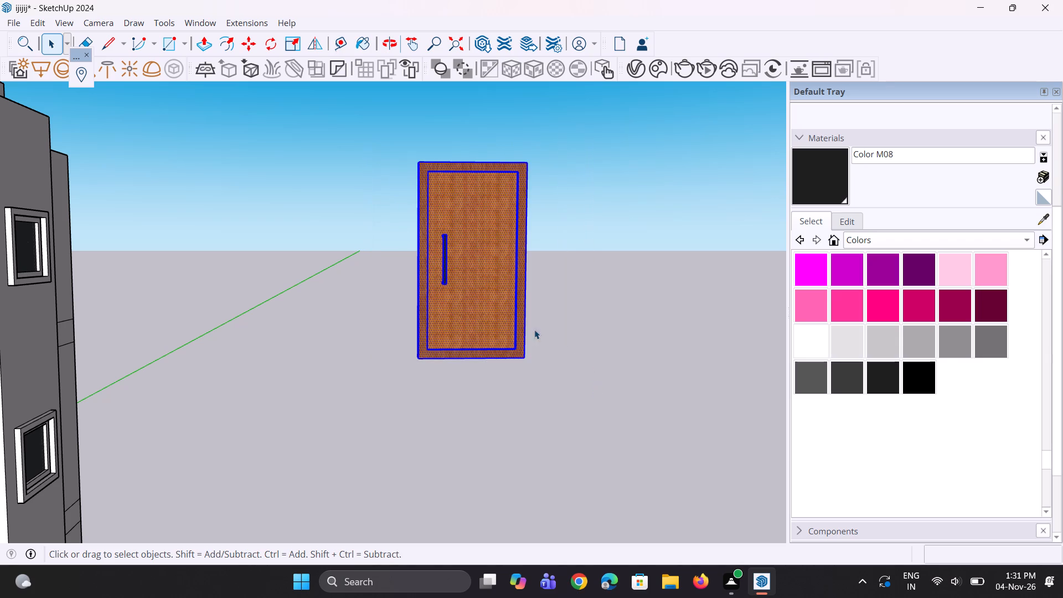
right_click(459, 266)
click(513, 397)
scroll(487, 402, down, 15)
middle_drag(388, 332, 400, 344)
click(396, 347)
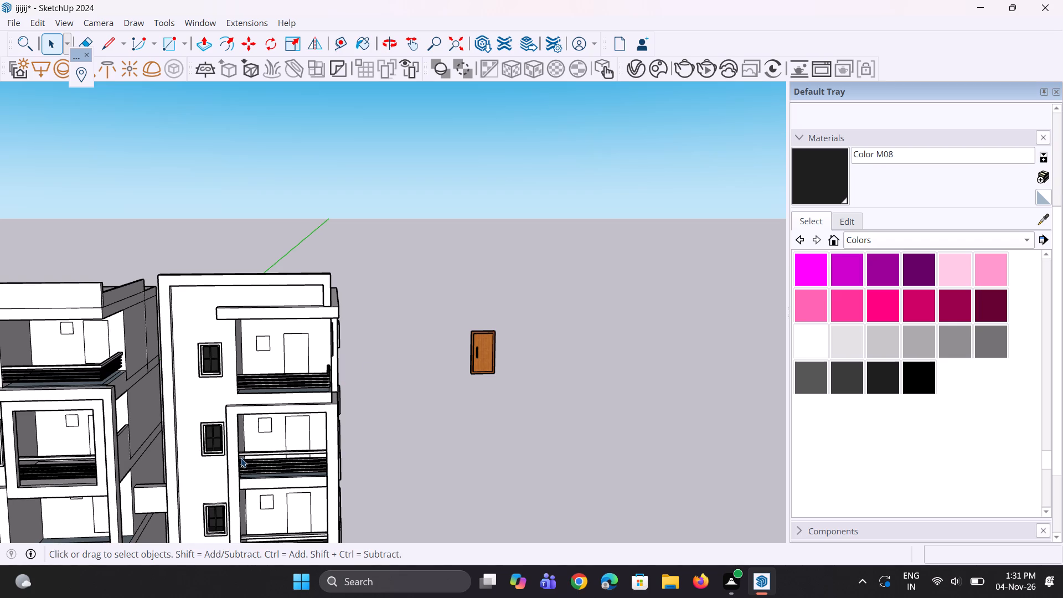
Push the door outline on the top-floor balcony of the tower nearest the door about 4' 9 3/8" into the wall.
scroll(241, 458, down, 1)
scroll(465, 347, up, 2)
scroll(333, 385, up, 3)
scroll(206, 413, up, 3)
middle_drag(206, 412, 210, 428)
key(p)
scroll(173, 315, up, 3)
scroll(228, 380, up, 4)
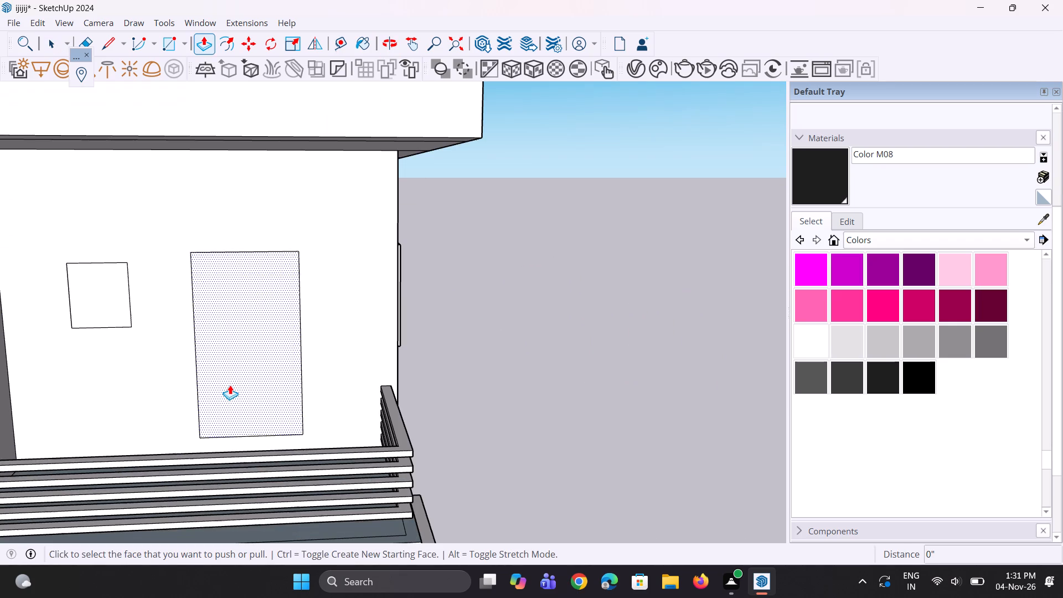
click(224, 379)
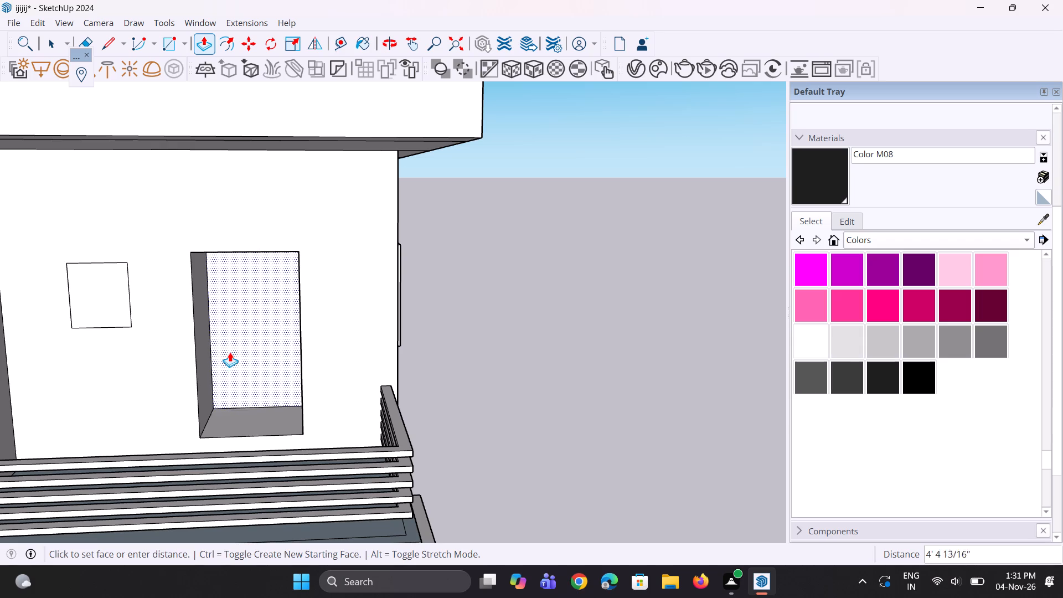
click(230, 351)
Push the door outlines on the next two balconies below into the wall by the same distance.
scroll(162, 250, down, 14)
scroll(184, 337, up, 3)
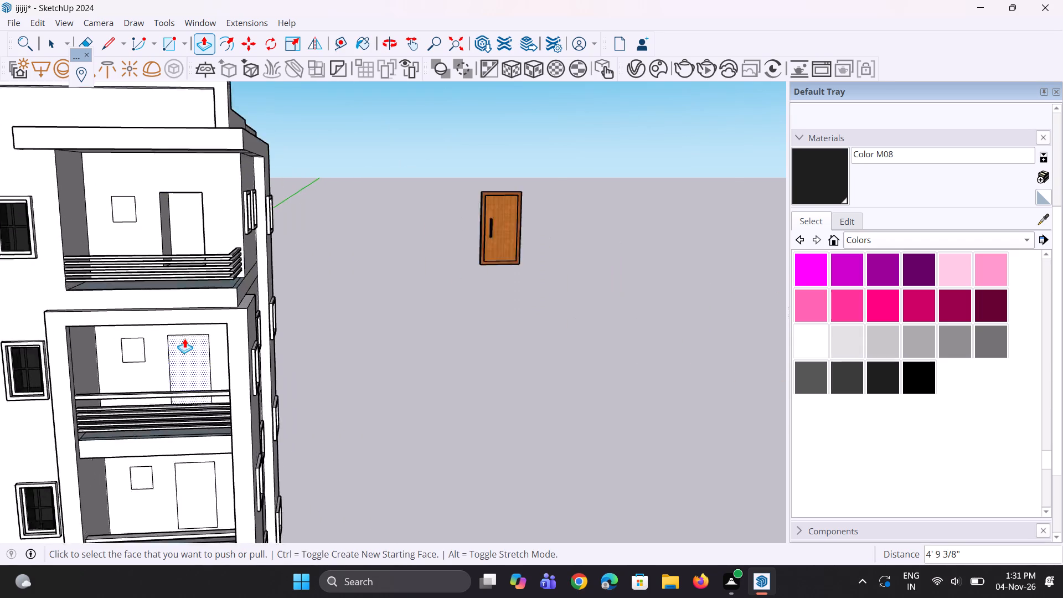
scroll(184, 338, up, 1)
scroll(184, 388, up, 4)
double_click(184, 388)
scroll(180, 327, down, 5)
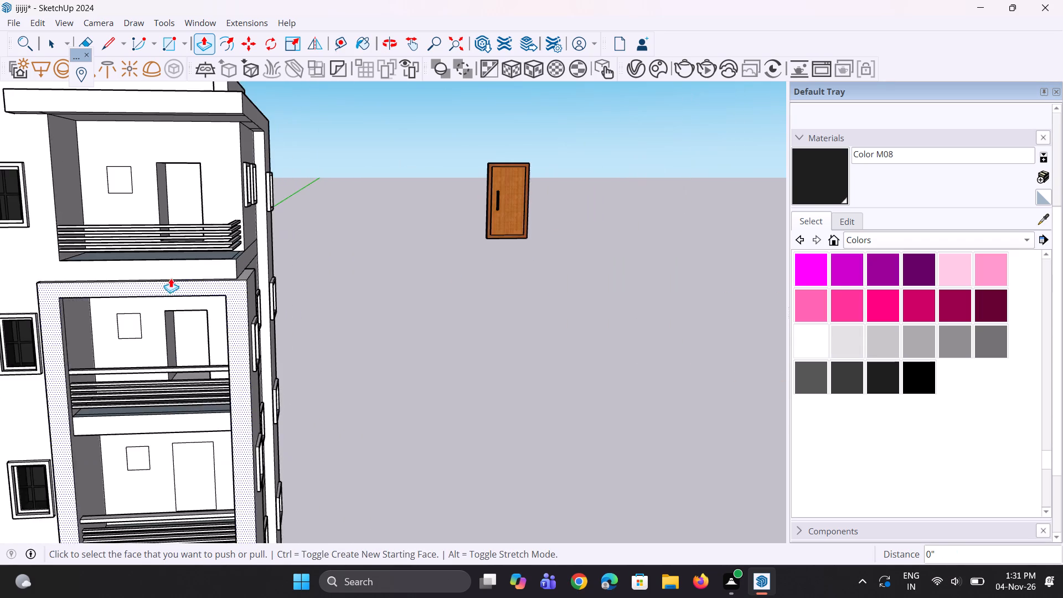
scroll(167, 269, down, 9)
scroll(161, 411, up, 7)
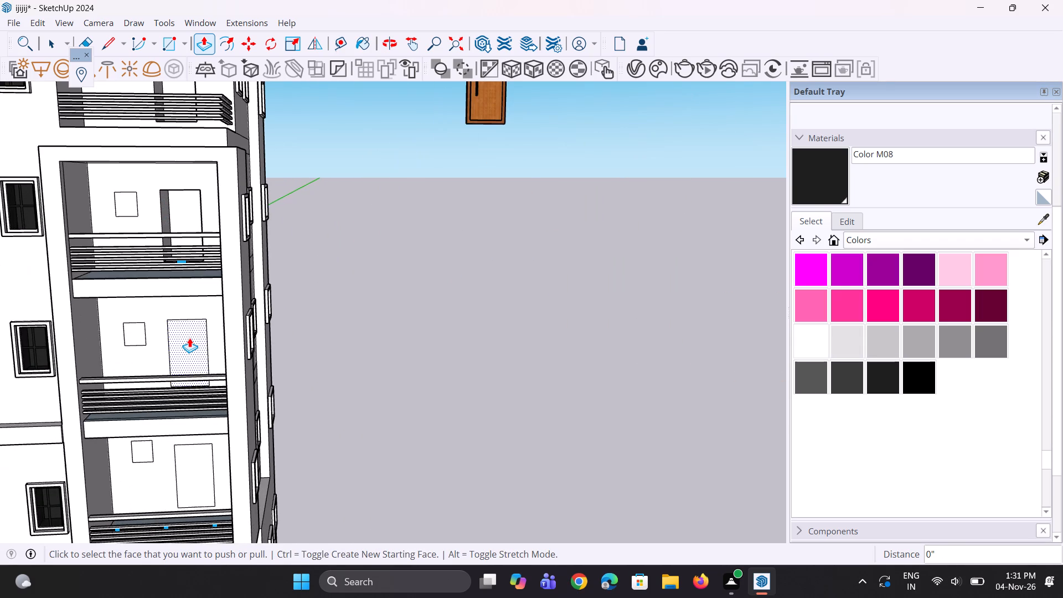
double_click(189, 338)
Push the door outlines on the tower's two lowest balconies into the wall by the same distance.
scroll(145, 261, down, 9)
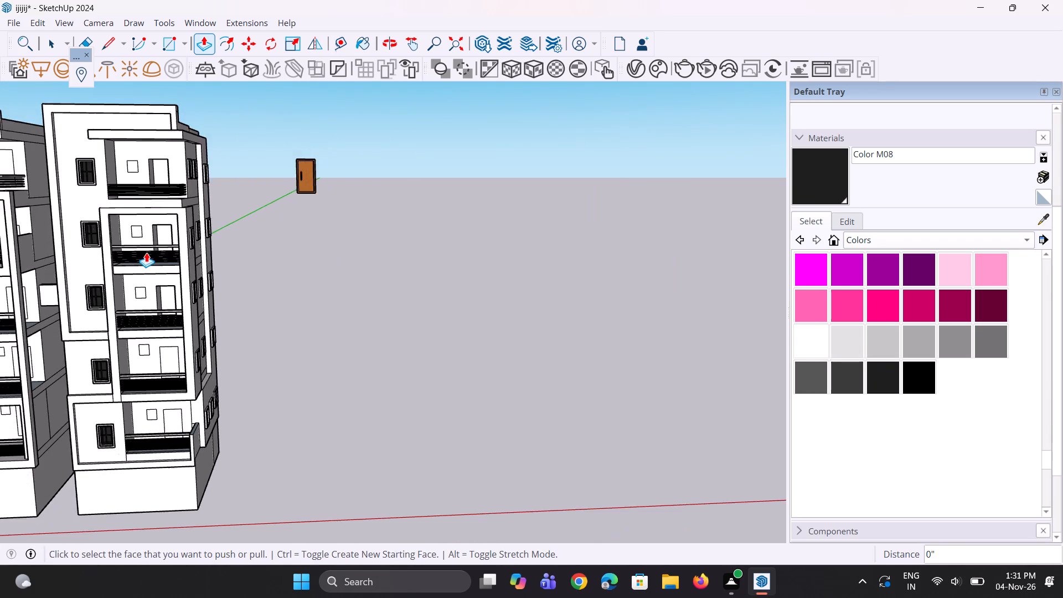
scroll(146, 252, down, 5)
scroll(151, 327, up, 4)
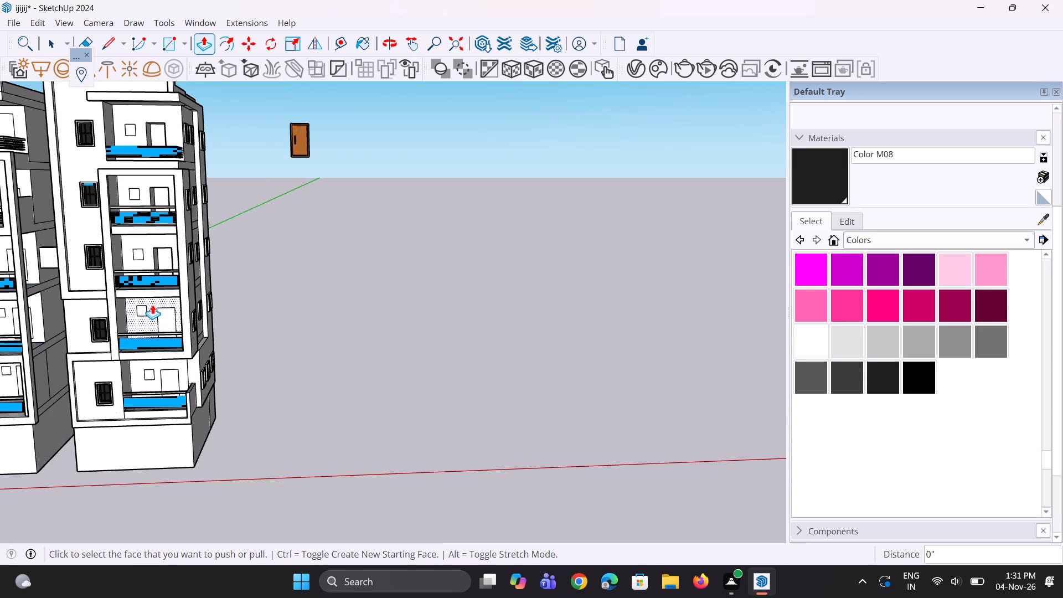
scroll(156, 312, up, 7)
double_click(162, 321)
scroll(515, 327, down, 5)
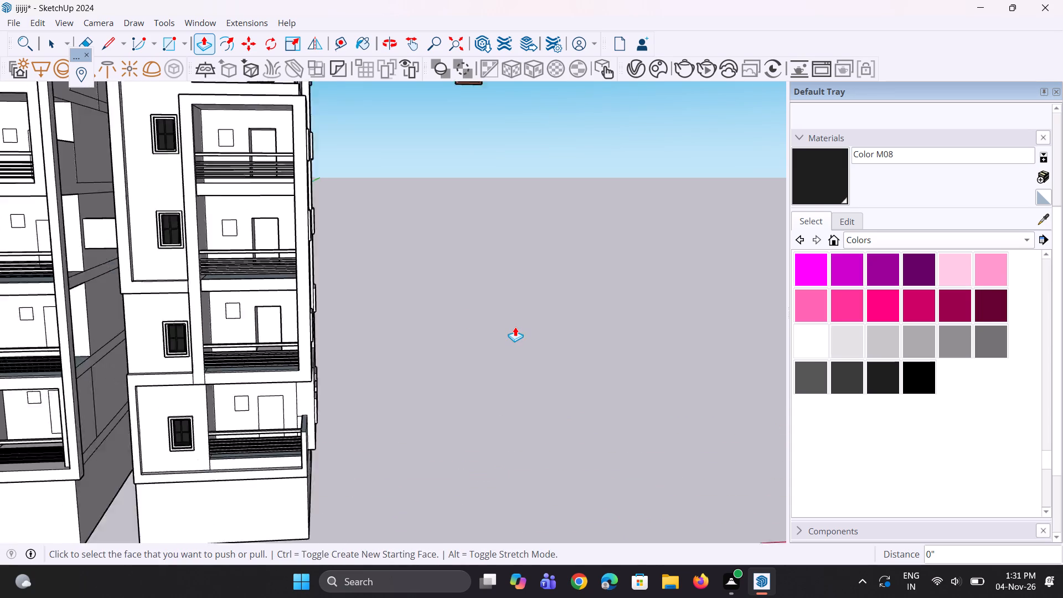
scroll(328, 371, up, 8)
scroll(270, 431, up, 3)
double_click(269, 433)
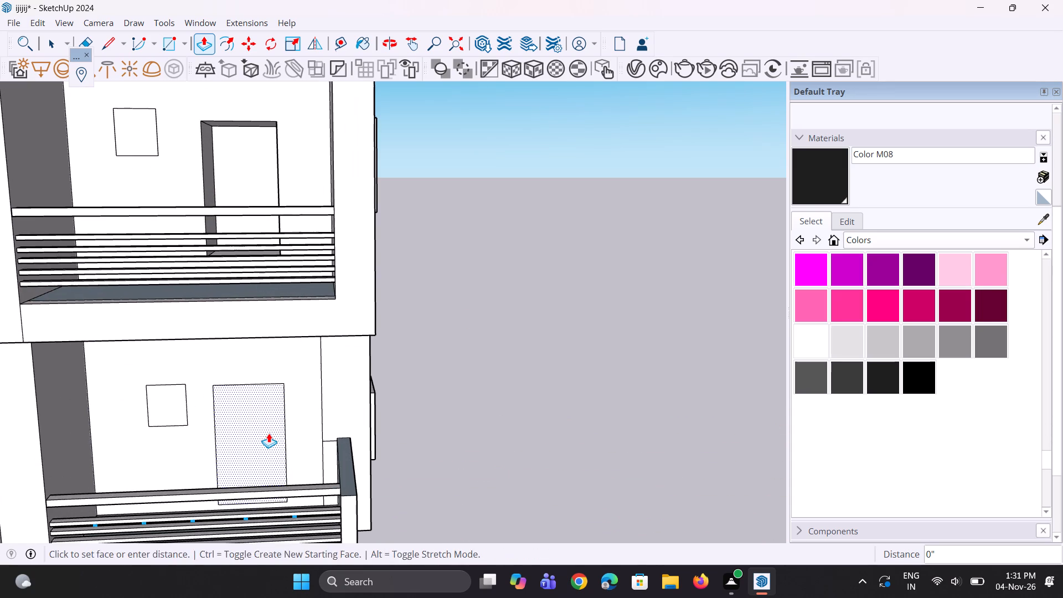
Save the model.
key(ctrl+s)
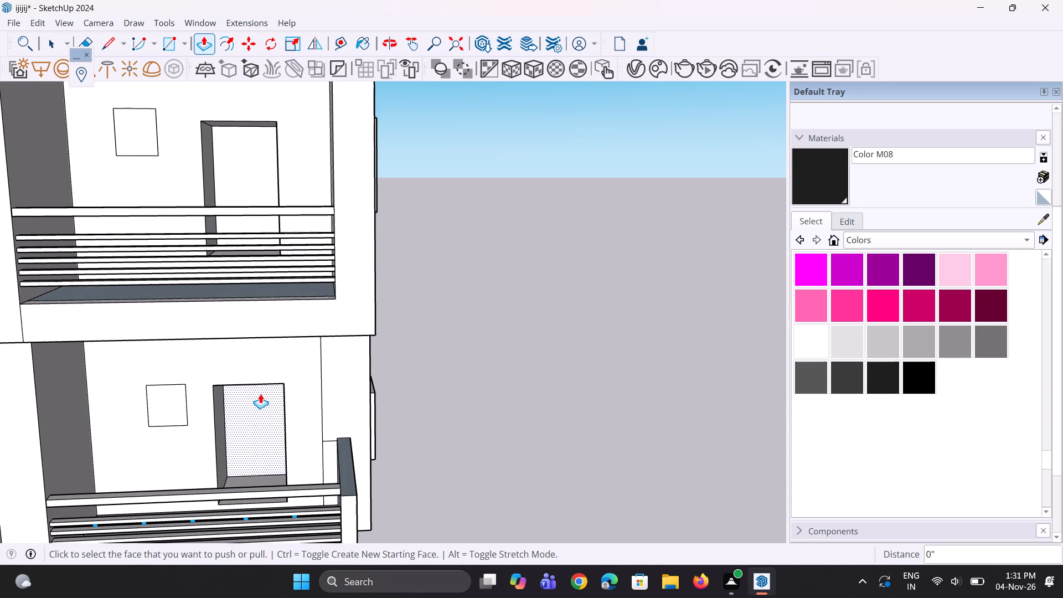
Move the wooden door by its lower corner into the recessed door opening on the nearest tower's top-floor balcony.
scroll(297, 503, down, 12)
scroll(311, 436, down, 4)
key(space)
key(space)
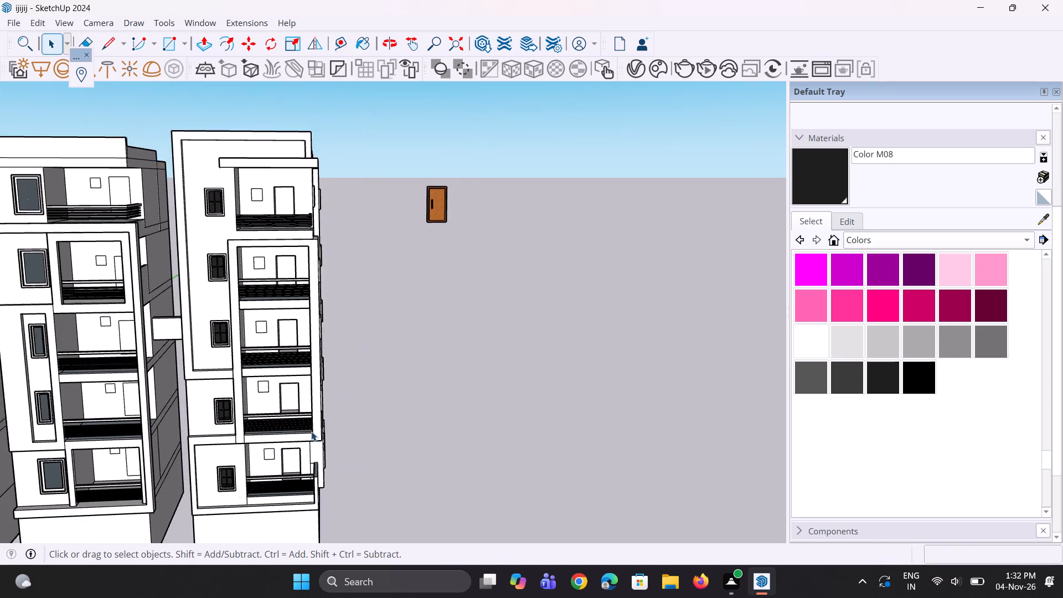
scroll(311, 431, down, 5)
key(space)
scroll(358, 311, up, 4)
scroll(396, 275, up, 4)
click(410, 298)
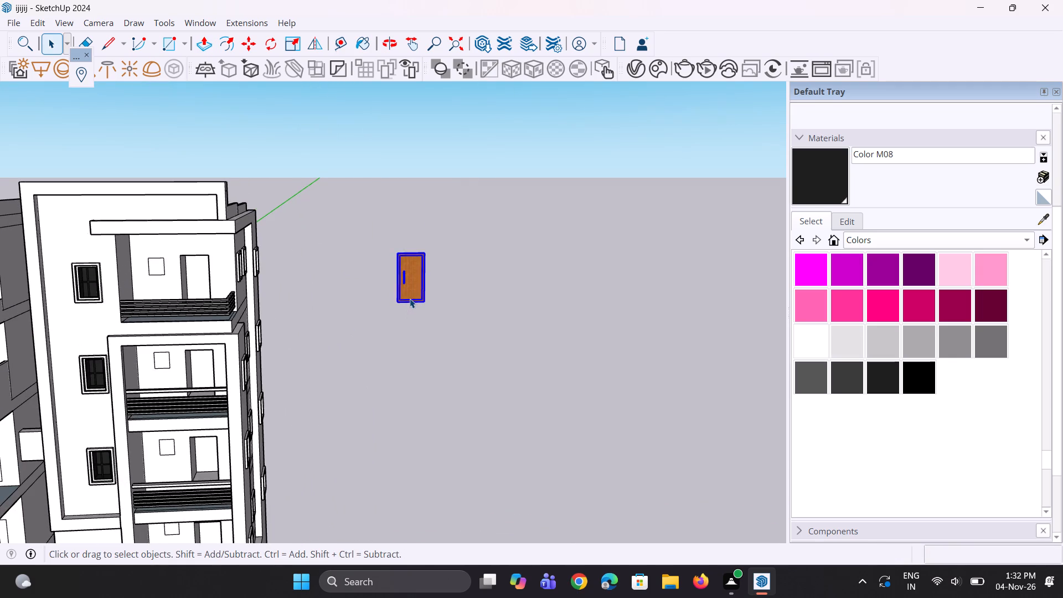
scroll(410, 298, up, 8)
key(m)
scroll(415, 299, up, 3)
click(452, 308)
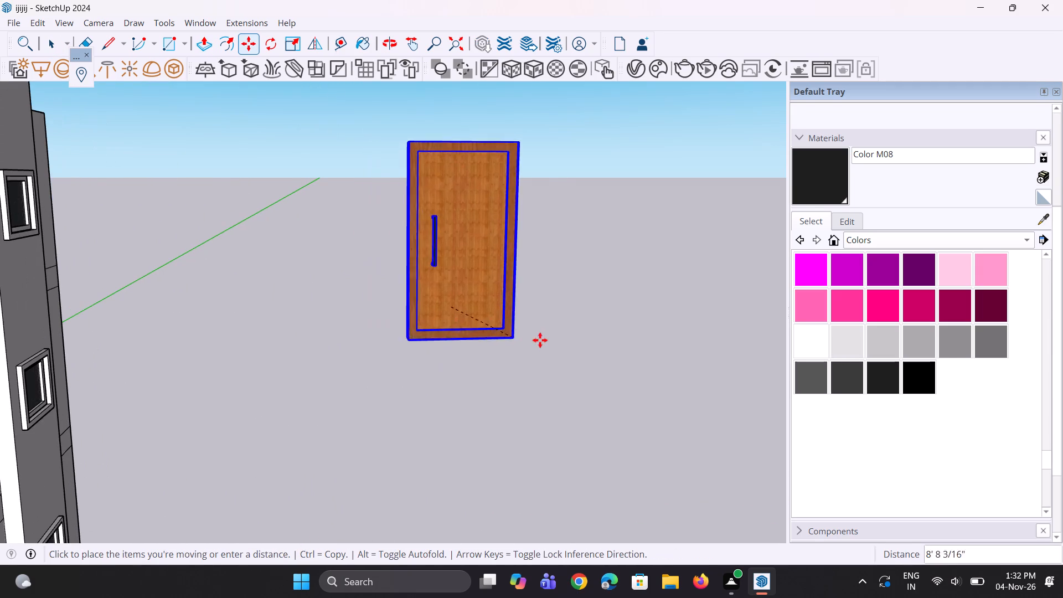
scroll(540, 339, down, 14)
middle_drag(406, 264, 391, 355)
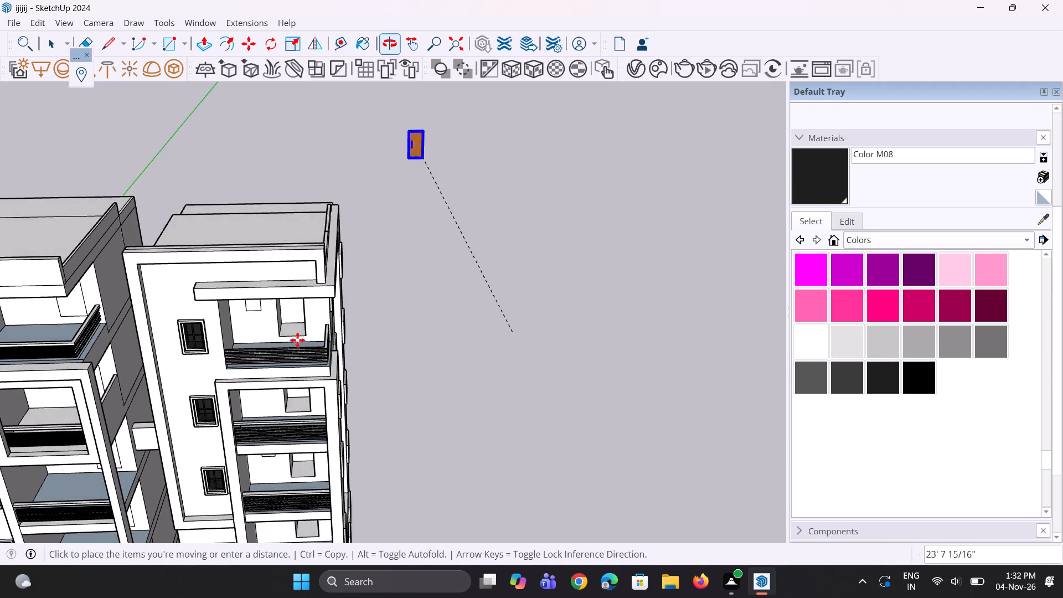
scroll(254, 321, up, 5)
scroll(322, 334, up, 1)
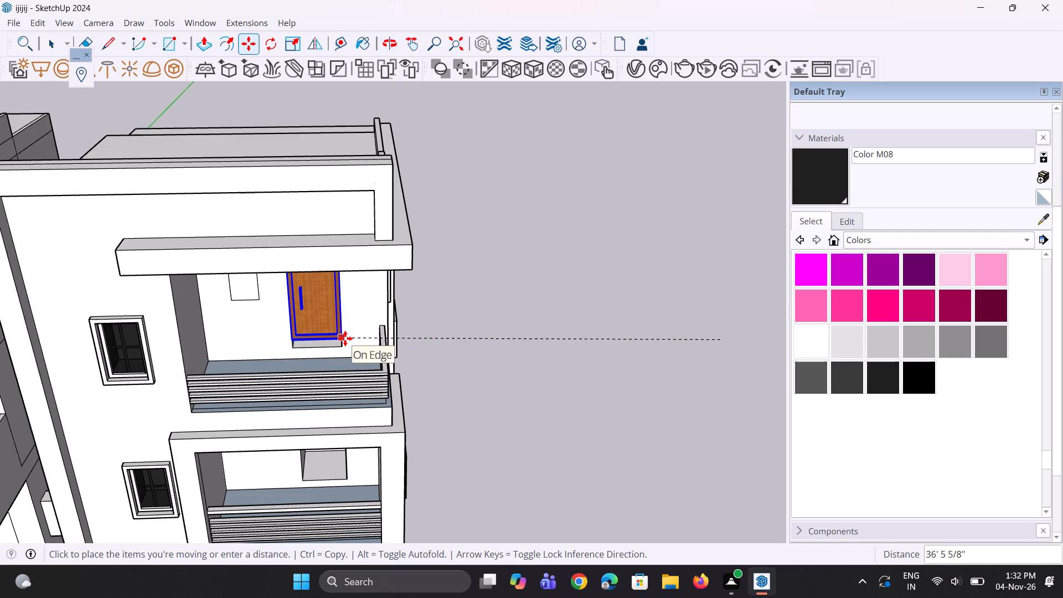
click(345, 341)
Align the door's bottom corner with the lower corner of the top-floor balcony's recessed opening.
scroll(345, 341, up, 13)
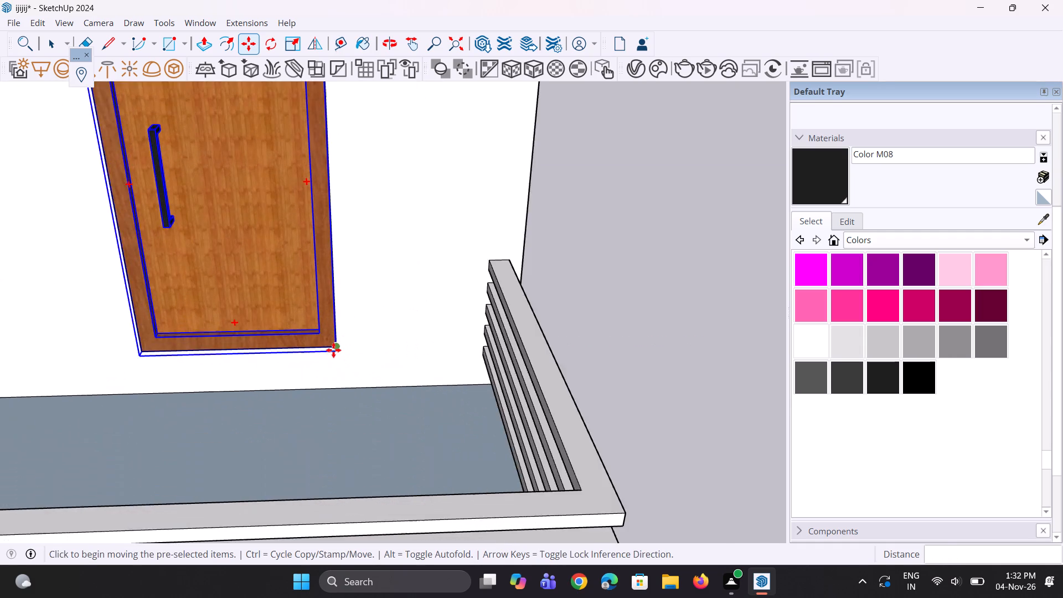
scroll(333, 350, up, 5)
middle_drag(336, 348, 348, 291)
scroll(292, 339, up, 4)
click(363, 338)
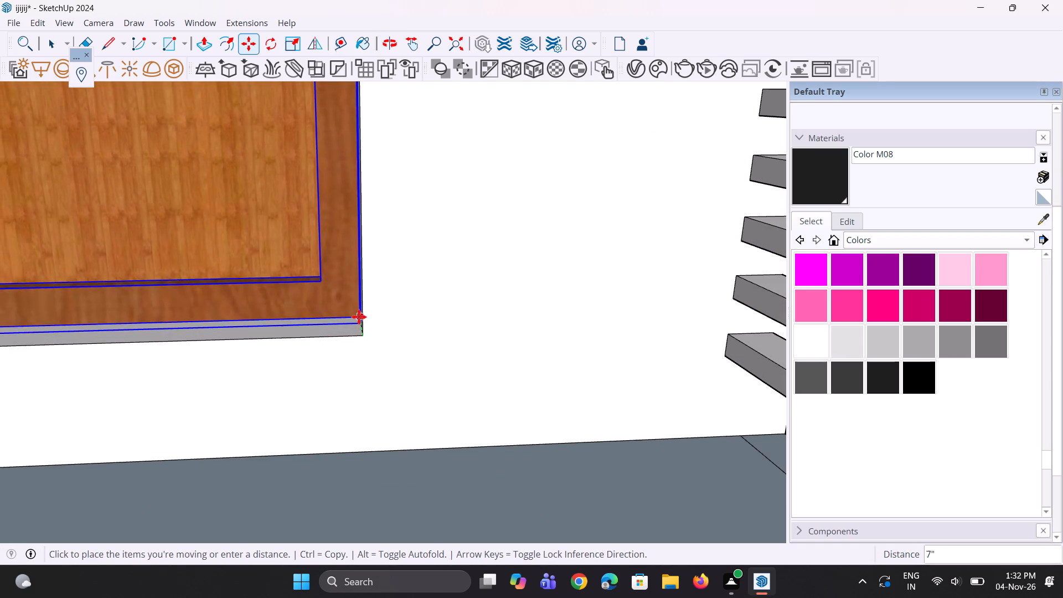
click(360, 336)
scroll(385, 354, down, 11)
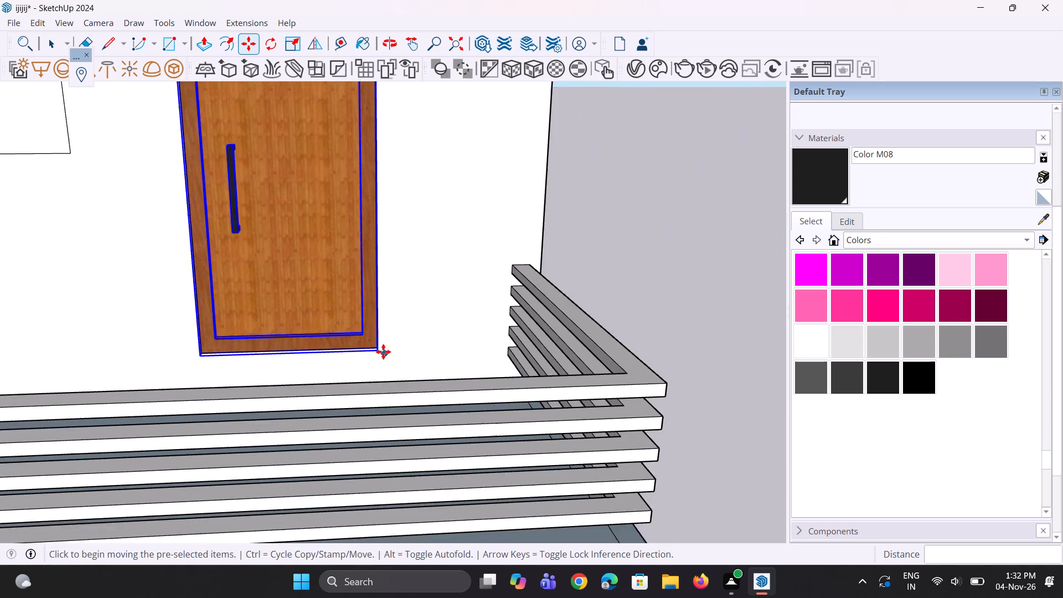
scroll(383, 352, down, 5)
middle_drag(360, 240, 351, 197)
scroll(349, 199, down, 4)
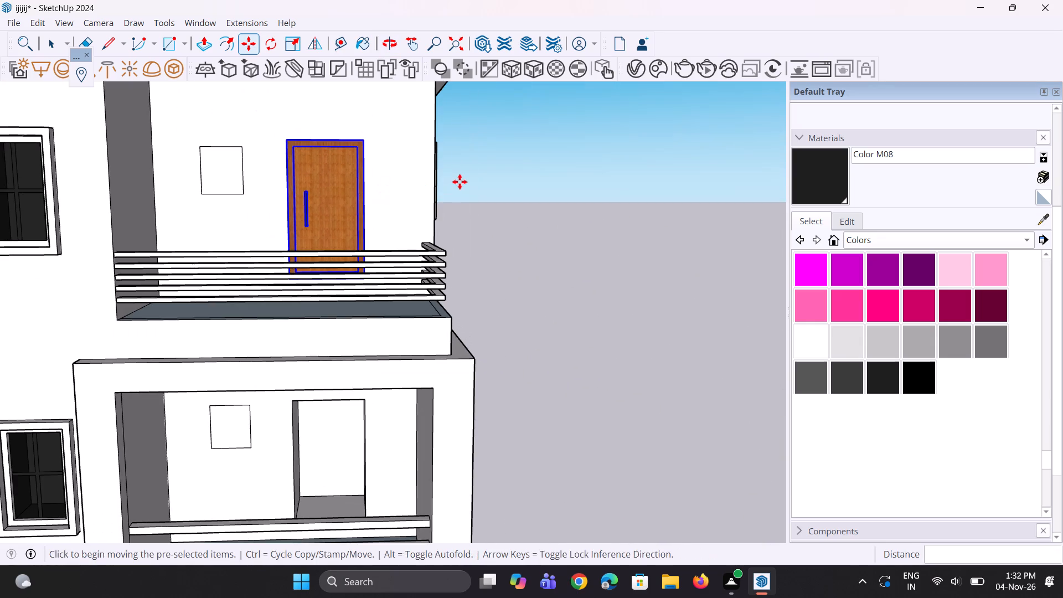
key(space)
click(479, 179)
Examine how the door sits in the top-floor balcony wall compared with the openings below.
middle_drag(417, 265, 419, 391)
scroll(419, 372, down, 1)
scroll(415, 391, up, 5)
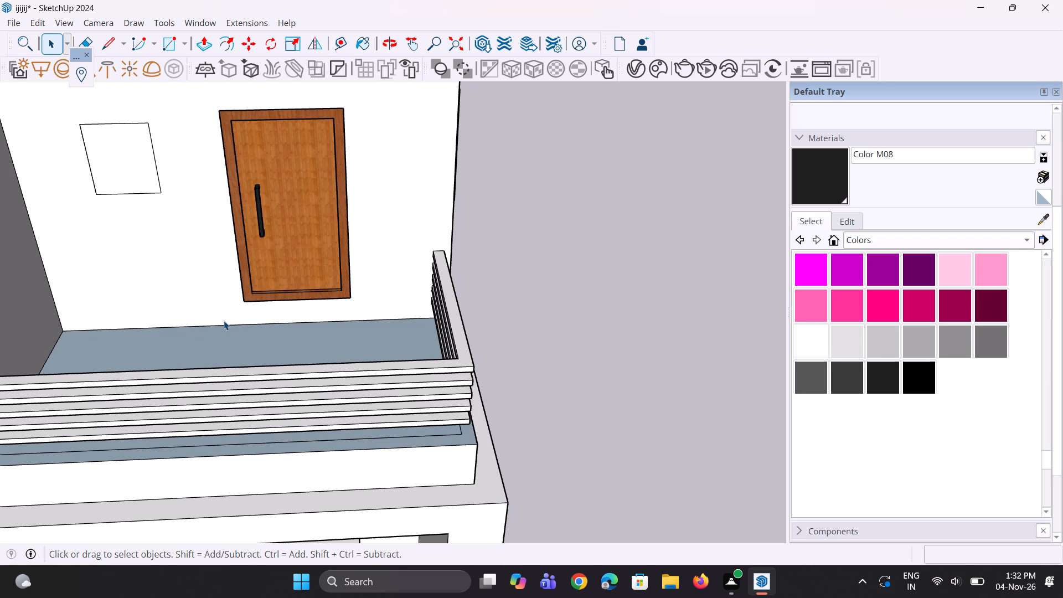
scroll(193, 288, down, 4)
middle_drag(235, 310, 237, 277)
scroll(237, 277, up, 1)
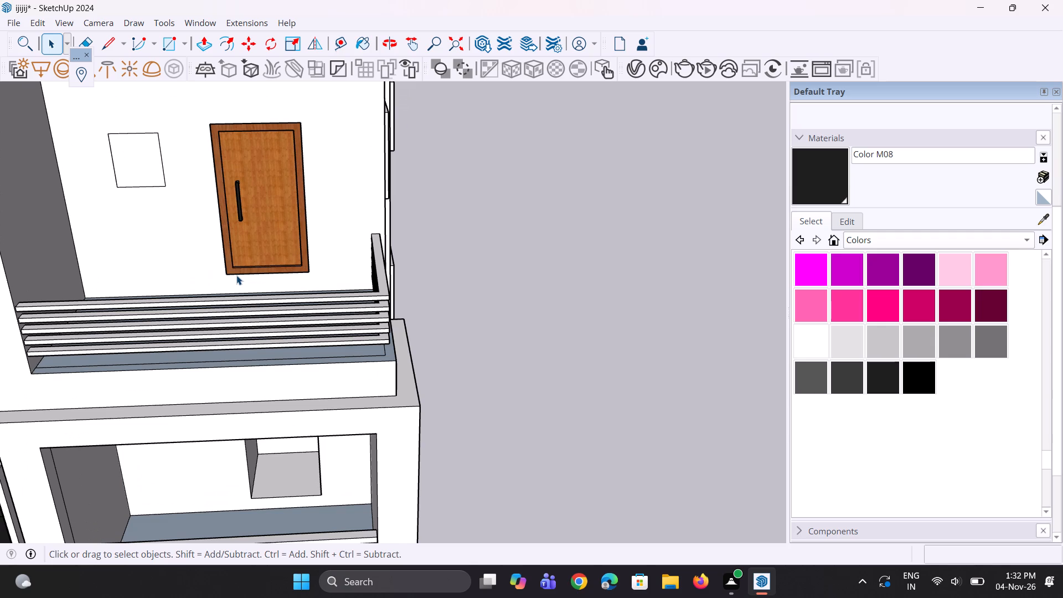
scroll(254, 282, down, 4)
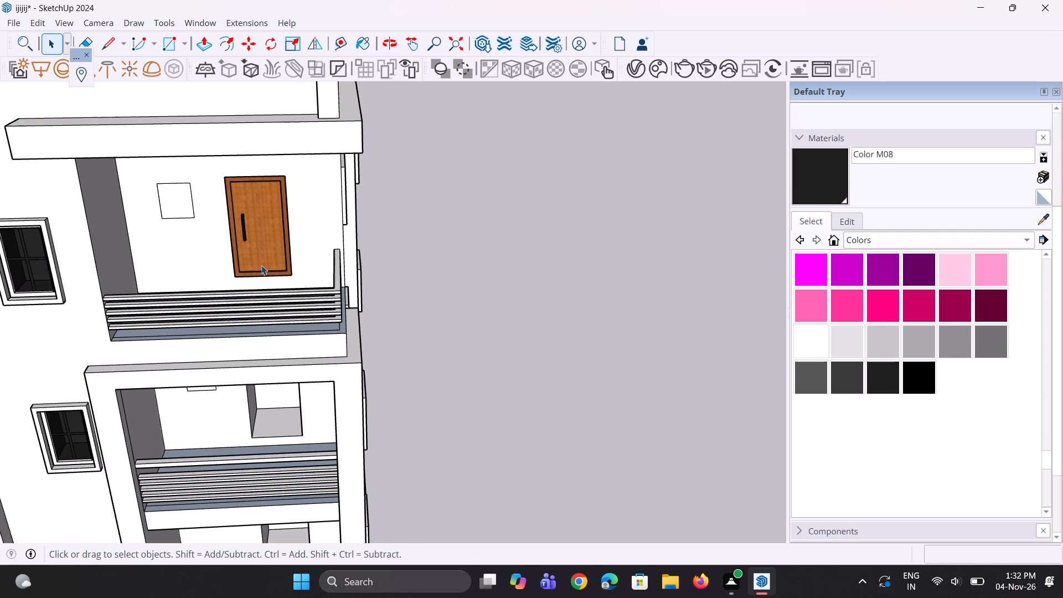
scroll(269, 240, up, 1)
scroll(269, 240, down, 4)
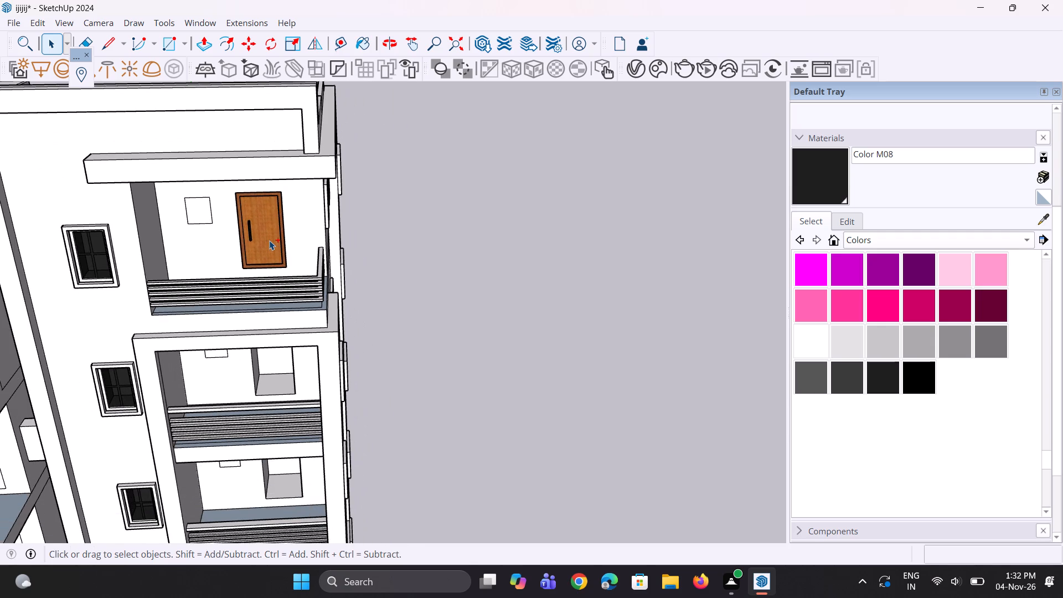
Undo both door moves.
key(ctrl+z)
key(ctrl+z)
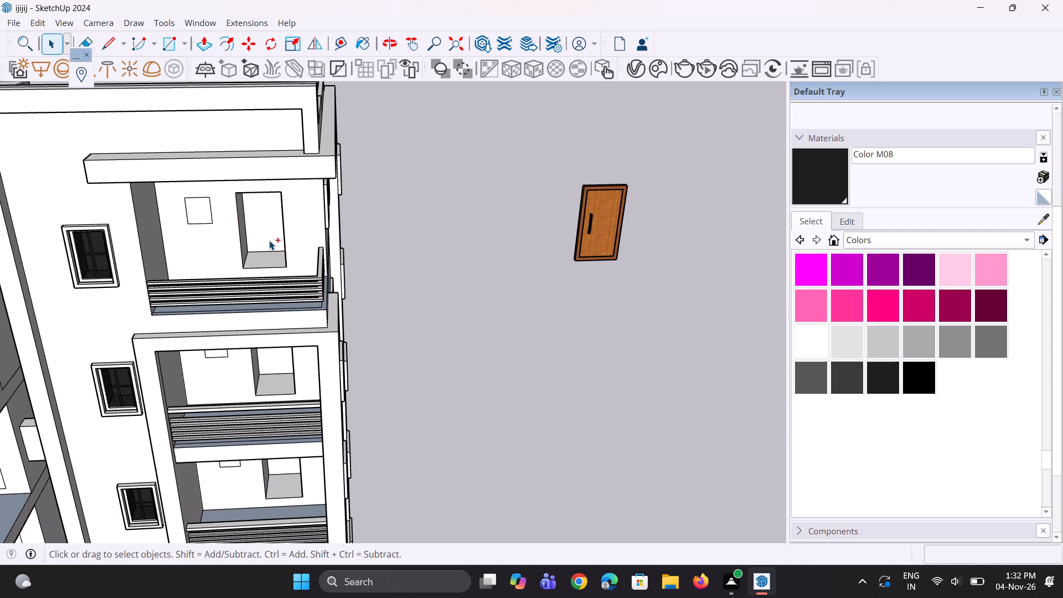
Pull the recessed door faces on the tower's top-floor balcony and the one below it flush with their walls.
scroll(267, 265, up, 2)
key(p)
click(265, 229)
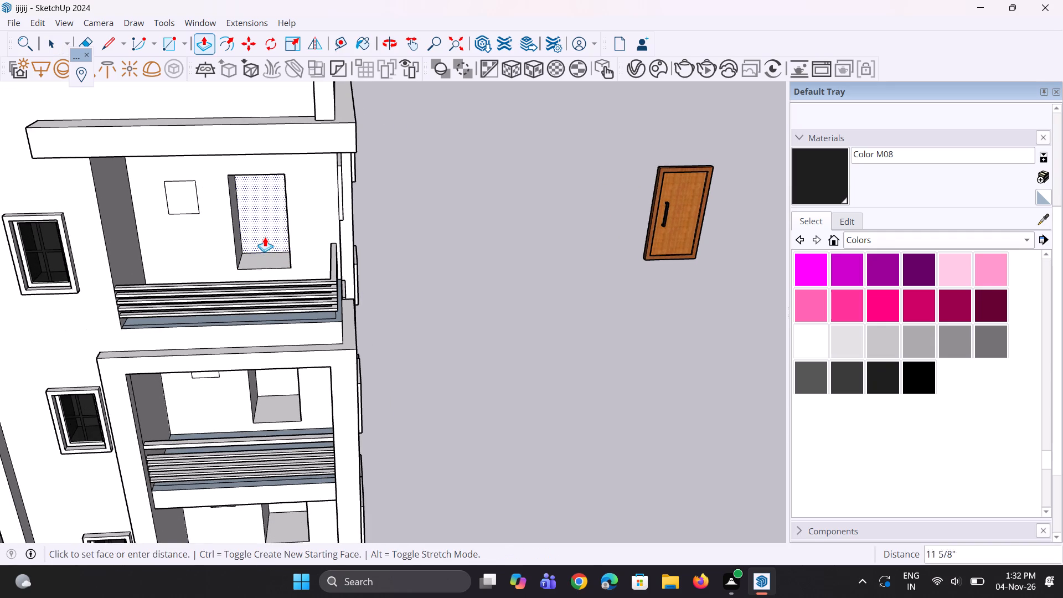
click(297, 245)
scroll(305, 389, up, 2)
click(275, 375)
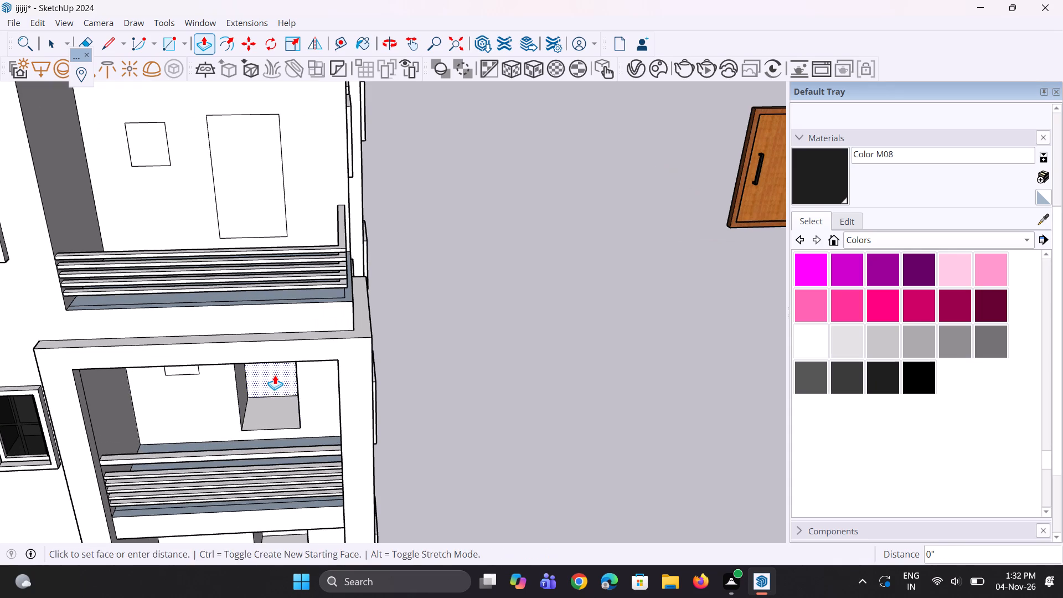
click(275, 375)
Pull the recessed door faces on the tower's middle and lowest balconies flush with their walls by the same distance.
scroll(264, 332, down, 10)
middle_drag(272, 462, 283, 371)
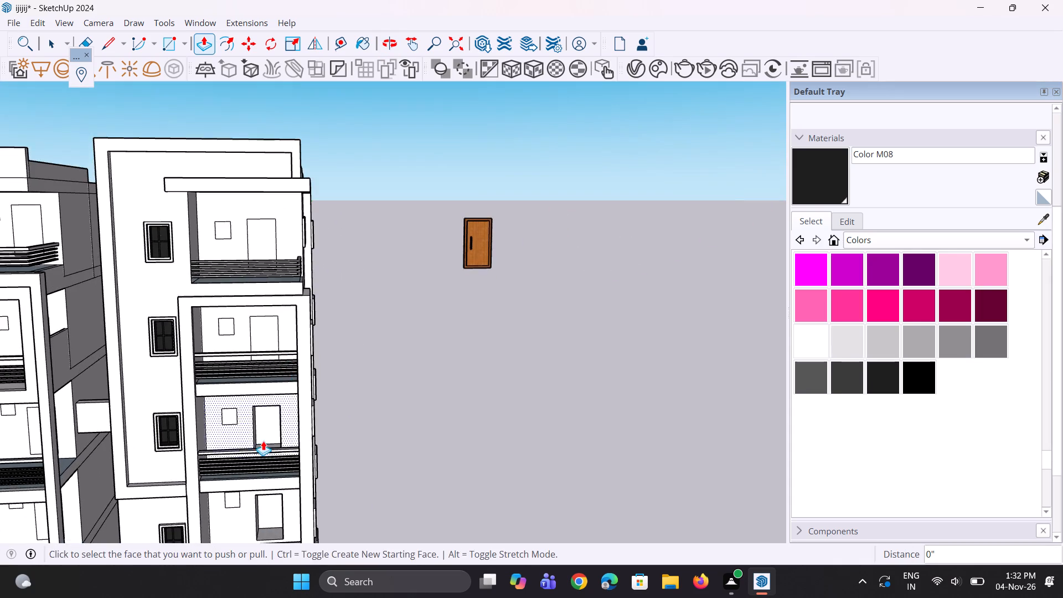
scroll(263, 441, up, 2)
double_click(262, 417)
scroll(258, 303, down, 9)
scroll(278, 422, up, 4)
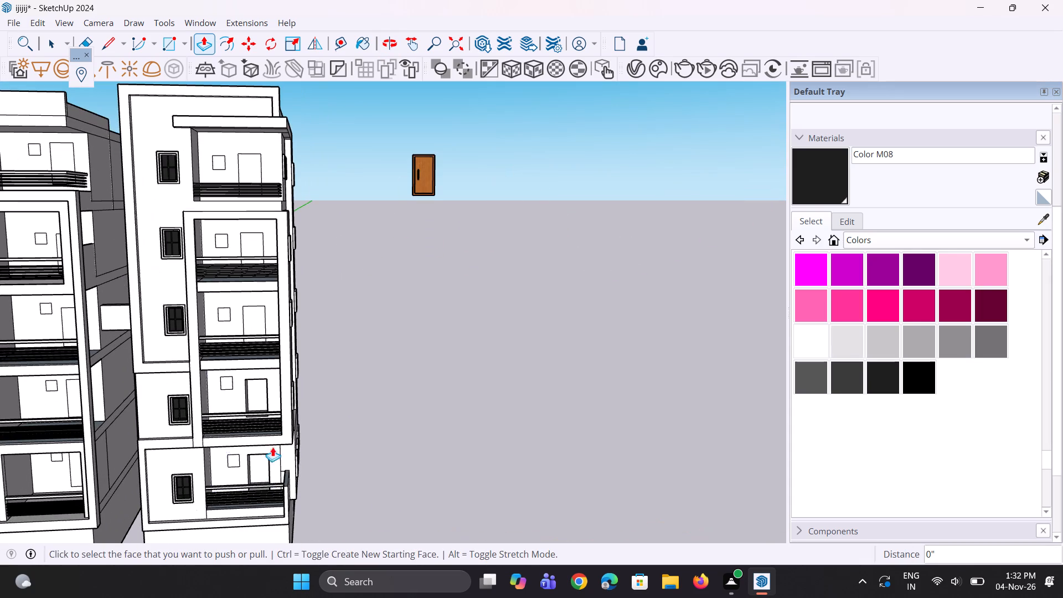
double_click(259, 470)
scroll(277, 414, down, 5)
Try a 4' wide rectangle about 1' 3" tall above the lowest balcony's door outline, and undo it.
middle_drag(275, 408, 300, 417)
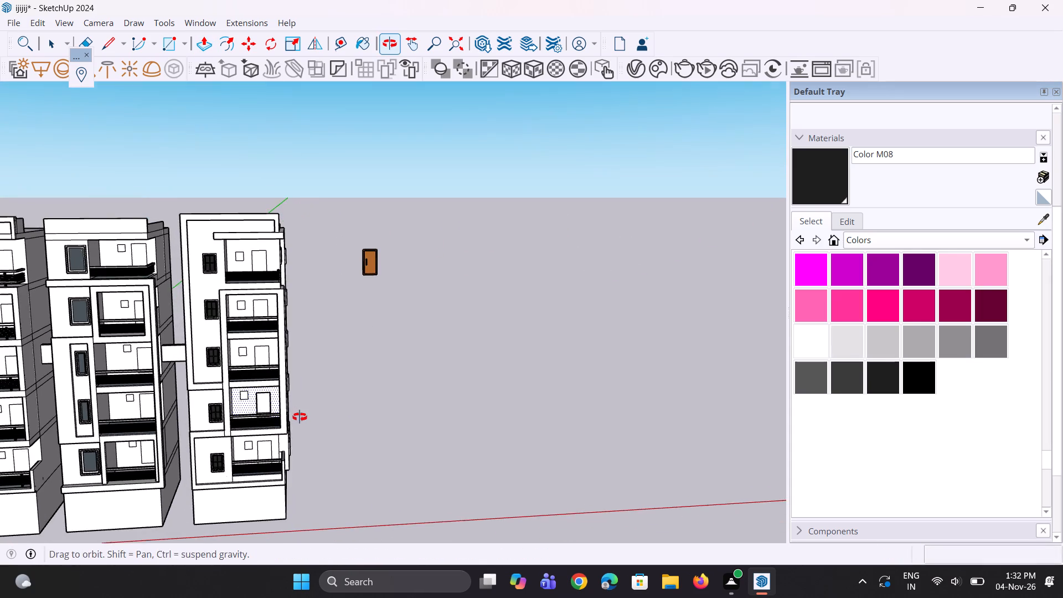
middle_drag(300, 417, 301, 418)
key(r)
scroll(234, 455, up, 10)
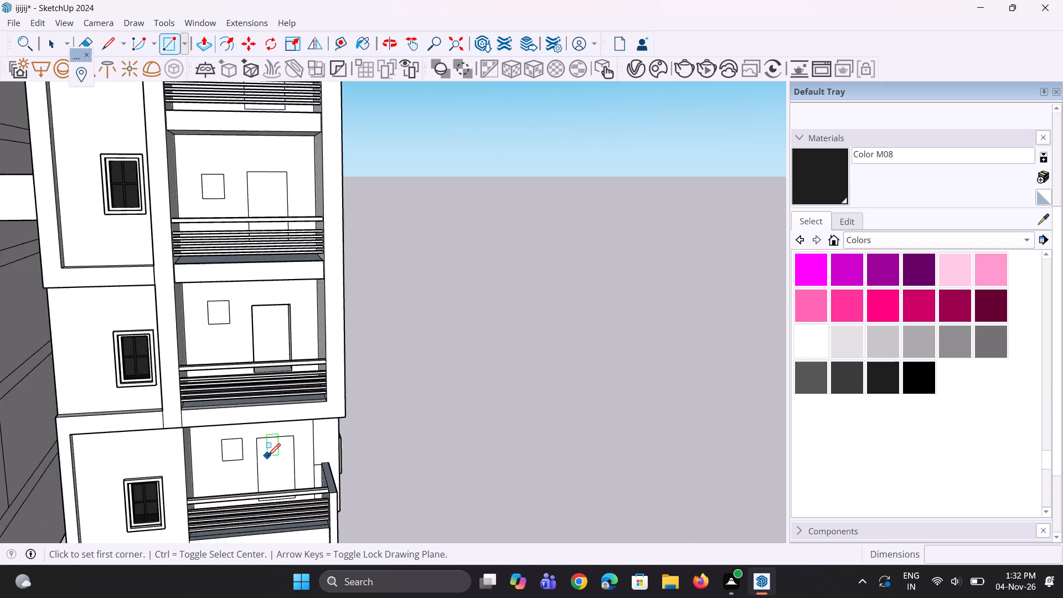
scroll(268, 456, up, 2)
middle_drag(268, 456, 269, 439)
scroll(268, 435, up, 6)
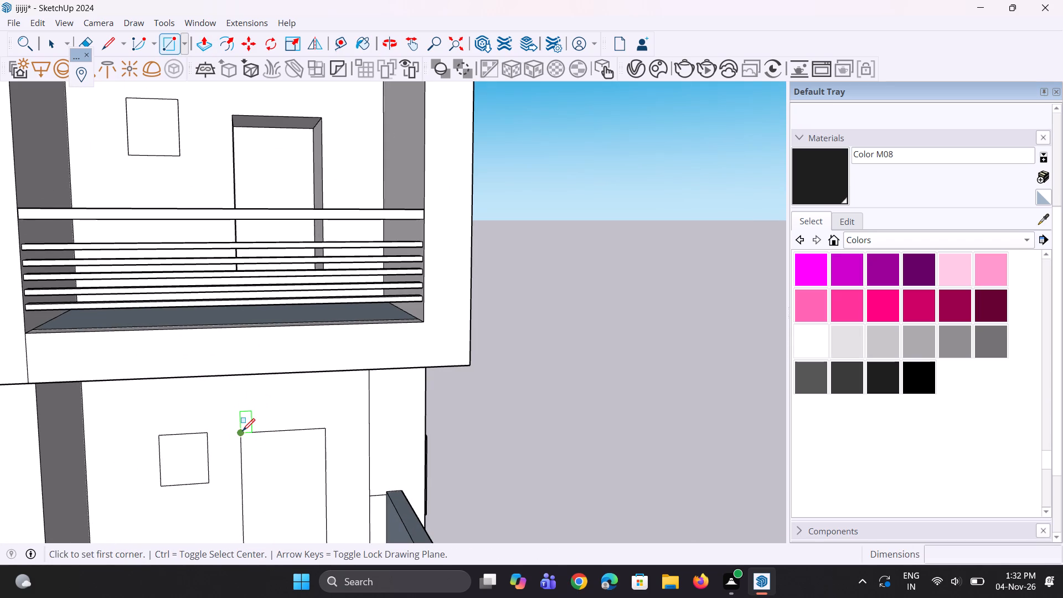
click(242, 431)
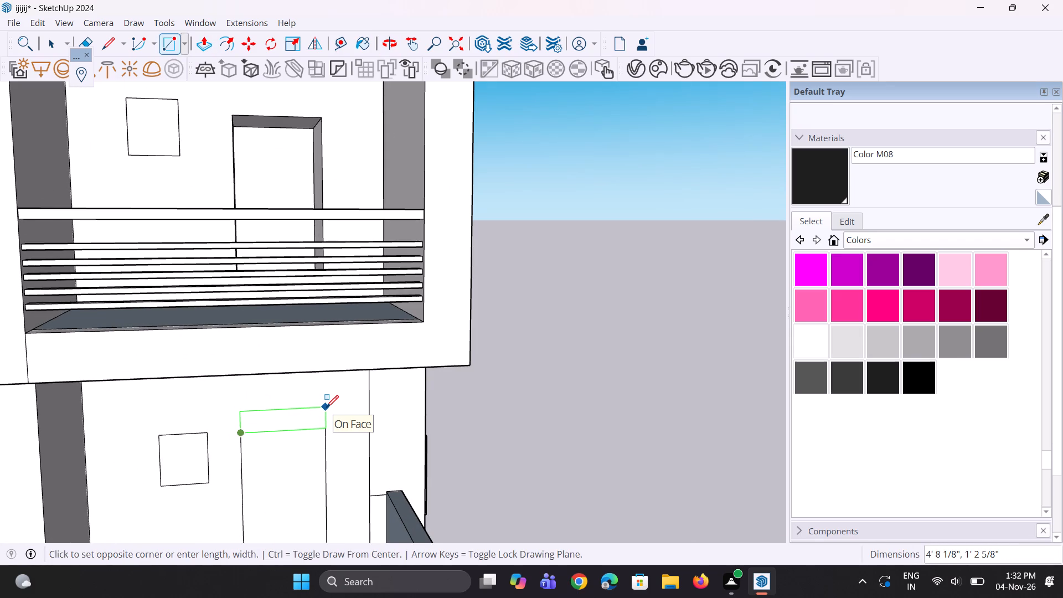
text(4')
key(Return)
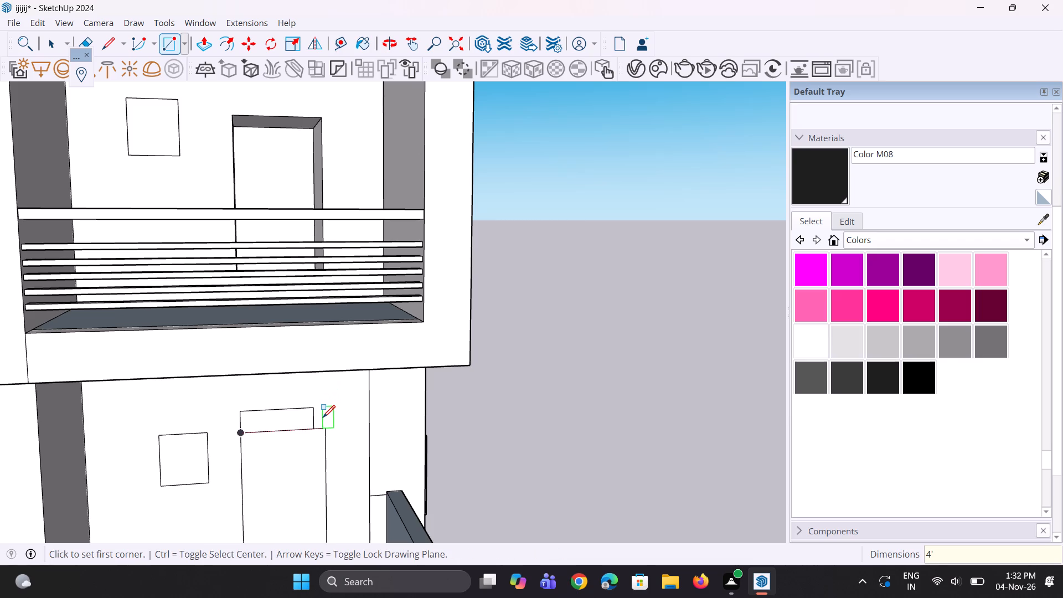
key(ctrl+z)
Draw a rectangle 4' wide and about 1' 4" tall directly above the door outline on the lowest balcony.
scroll(291, 423, up, 1)
click(237, 436)
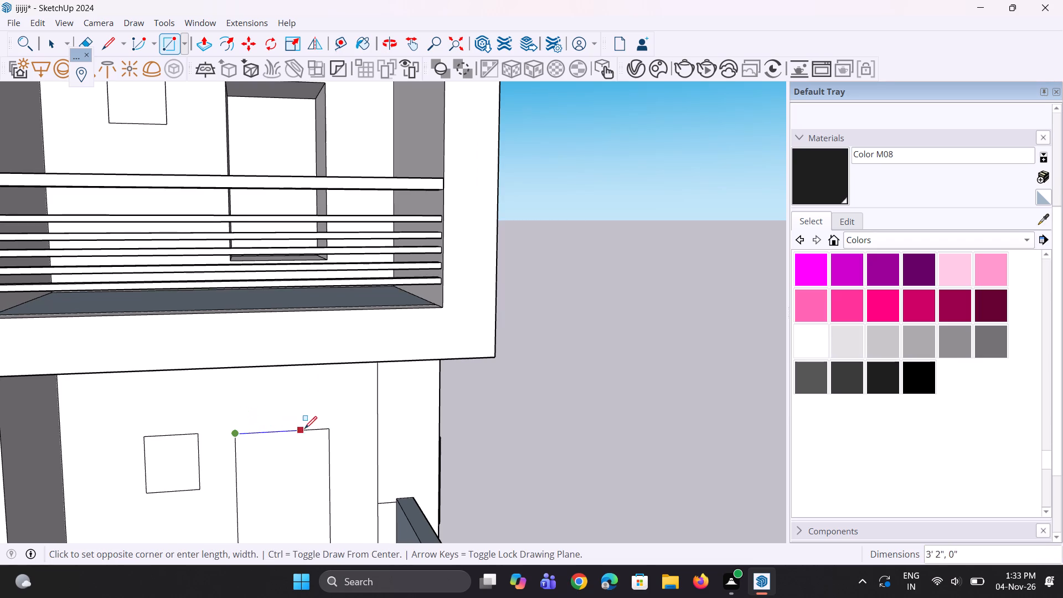
click(328, 426)
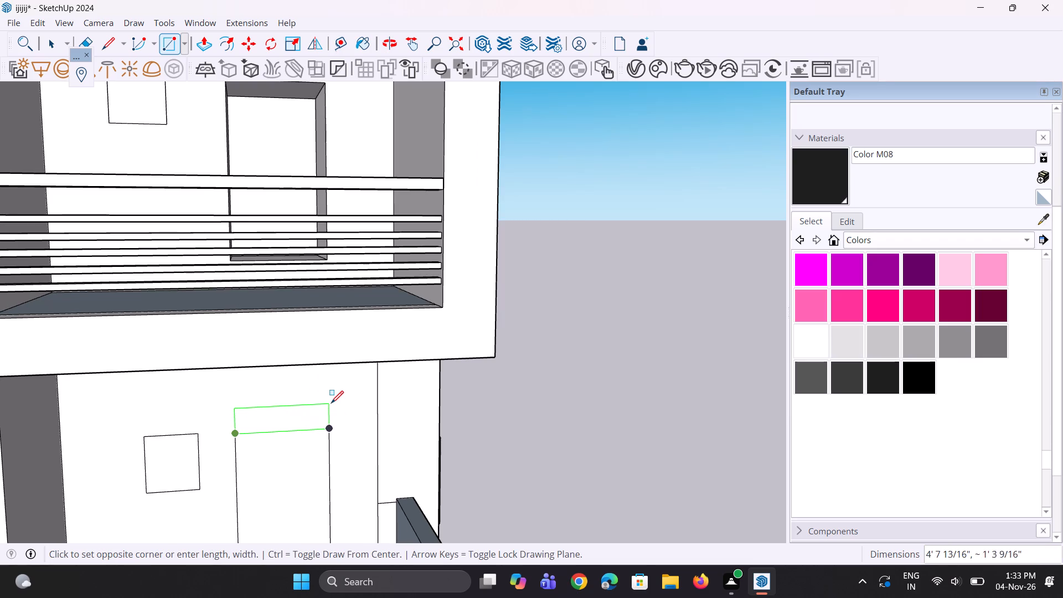
text(4')
key(Return)
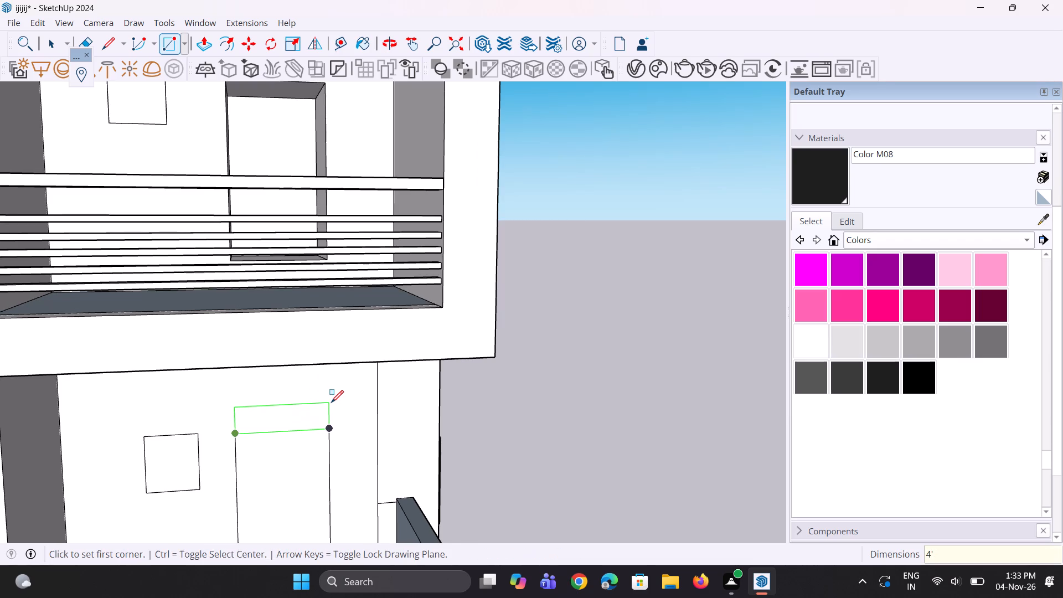
scroll(315, 419, down, 4)
scroll(320, 428, up, 2)
Move the small rectangle's short side edge to the door outline's upper corner so both widths match.
key(space)
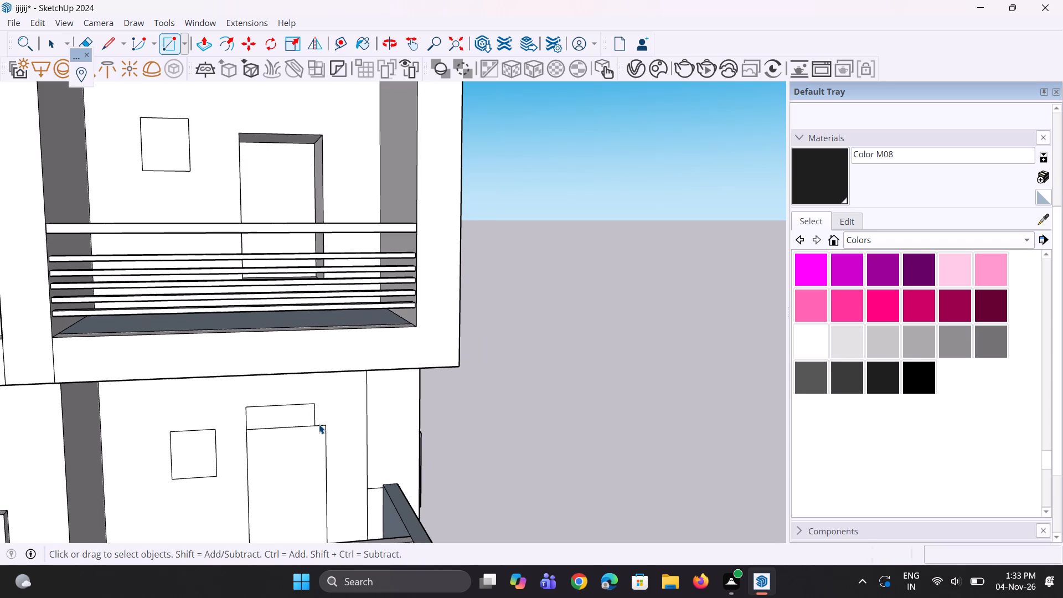
key(space)
click(314, 421)
scroll(314, 422, up, 13)
key(m)
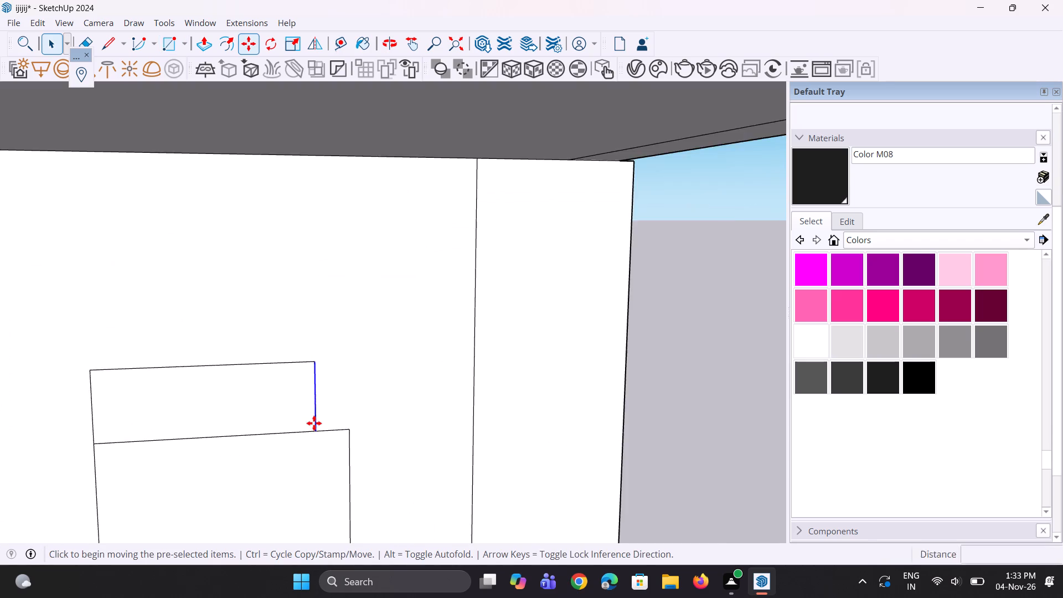
scroll(314, 423, up, 1)
click(318, 439)
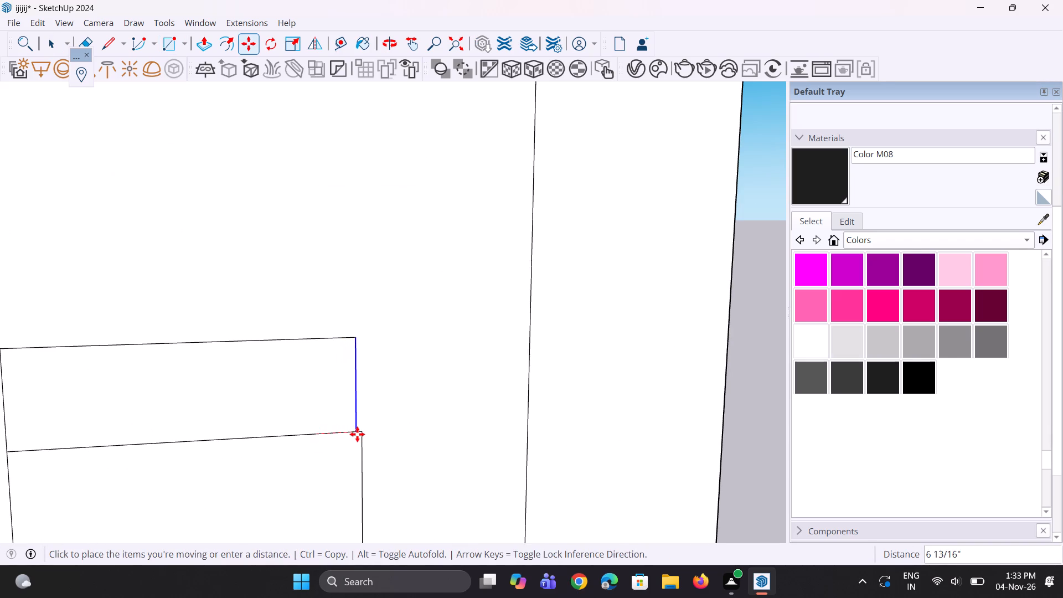
click(361, 434)
scroll(336, 470, down, 17)
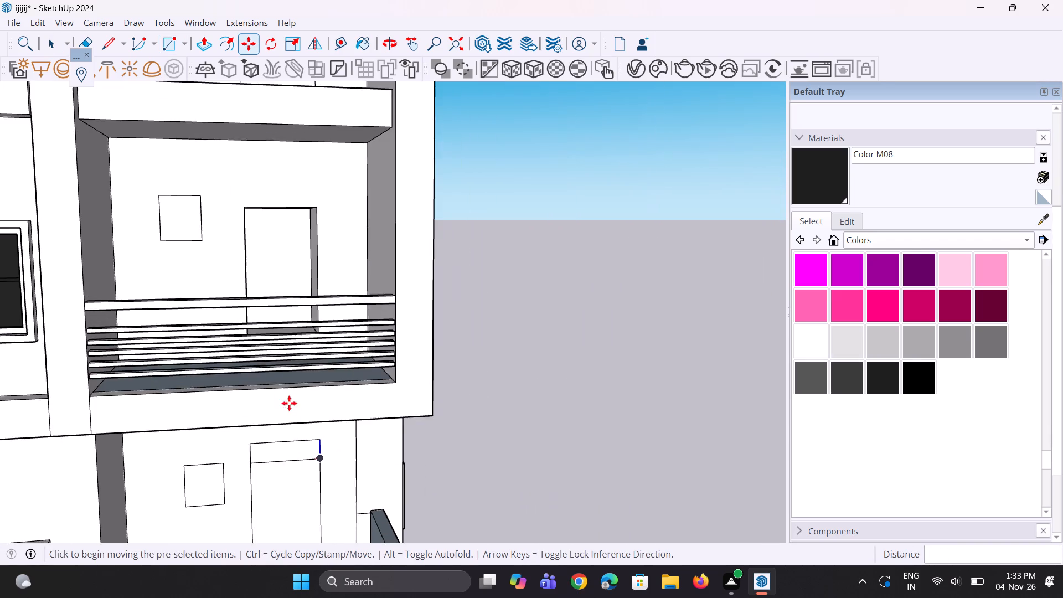
Pull the recessed door face on the second-lowest balcony out 4' 9 3/8", flush with the wall.
middle_drag(277, 419, 276, 440)
key(space)
key(space)
scroll(271, 266, up, 4)
key(space)
scroll(283, 422, down, 5)
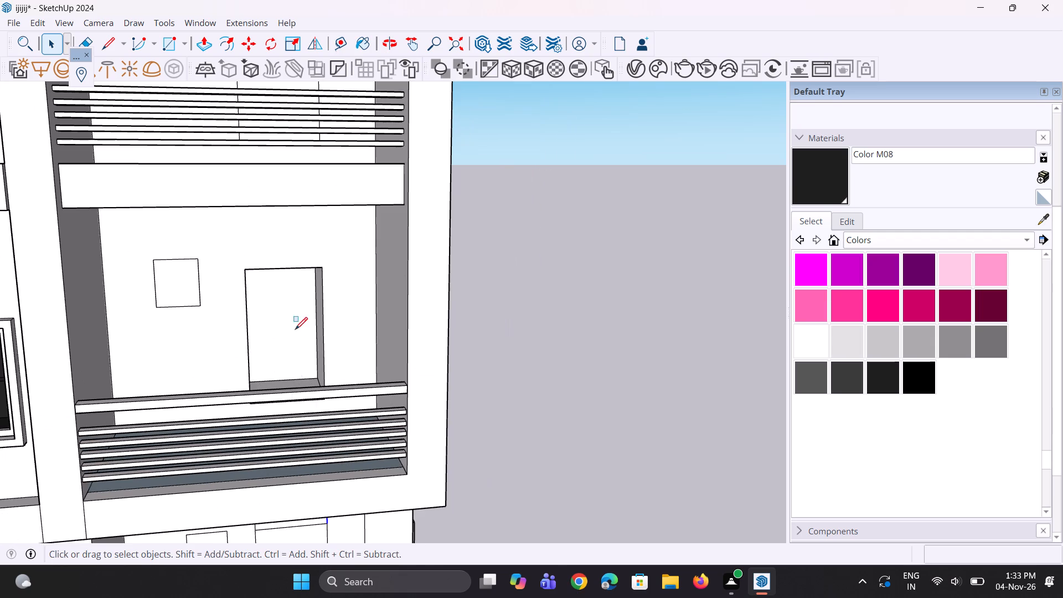
key(r)
key(p)
click(289, 321)
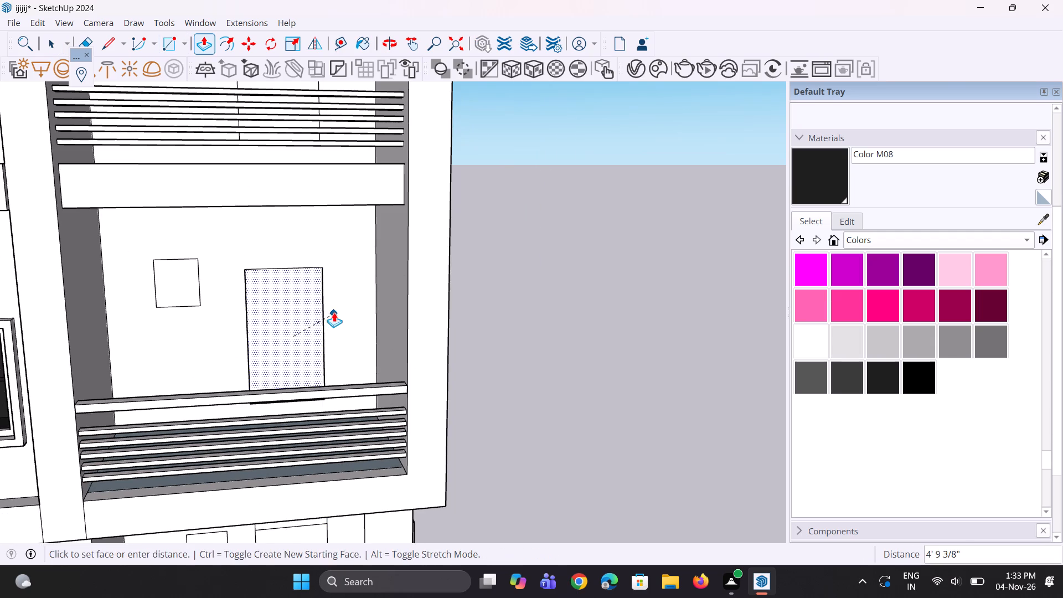
click(334, 312)
Draw a rectangle 4' wide and about 1' 3" tall directly above the door outline on the second-lowest balcony.
scroll(302, 388, down, 9)
key(r)
scroll(283, 299, up, 4)
scroll(279, 345, up, 2)
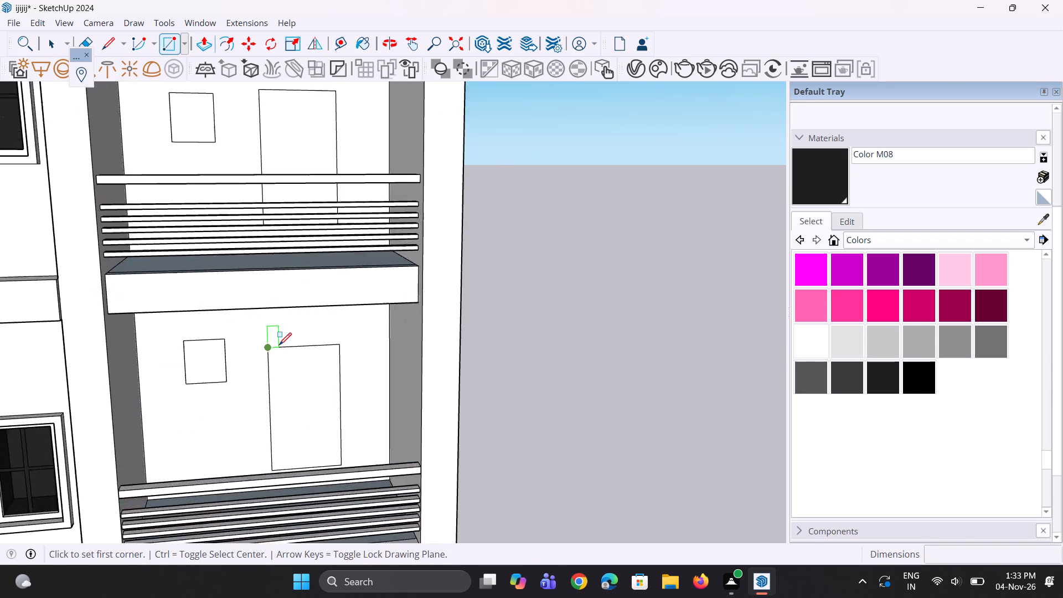
scroll(279, 345, up, 4)
click(264, 347)
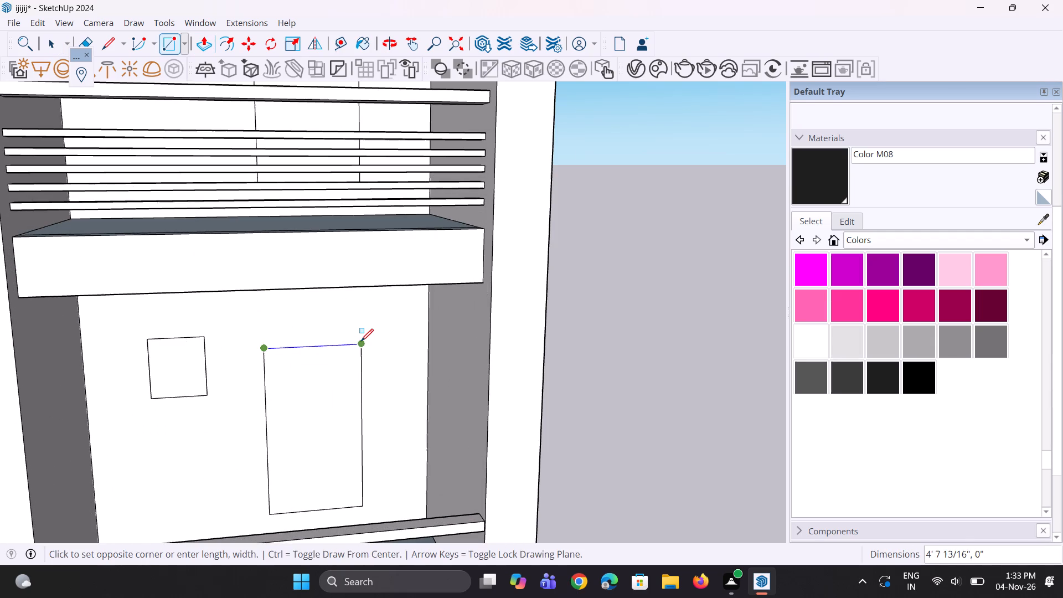
click(362, 342)
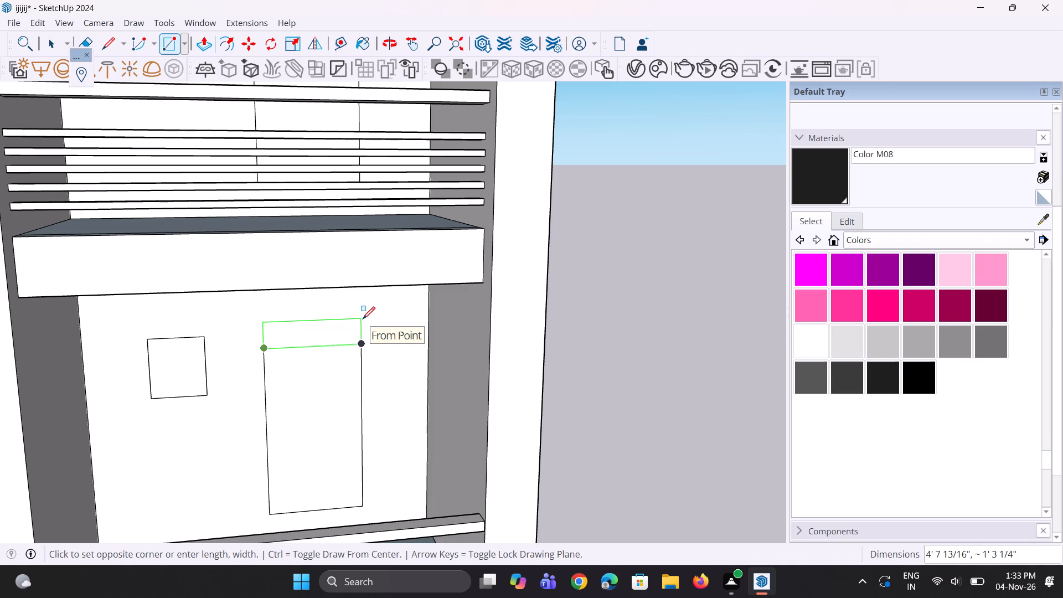
text(4')
key(Return)
scroll(349, 332, up, 2)
key(space)
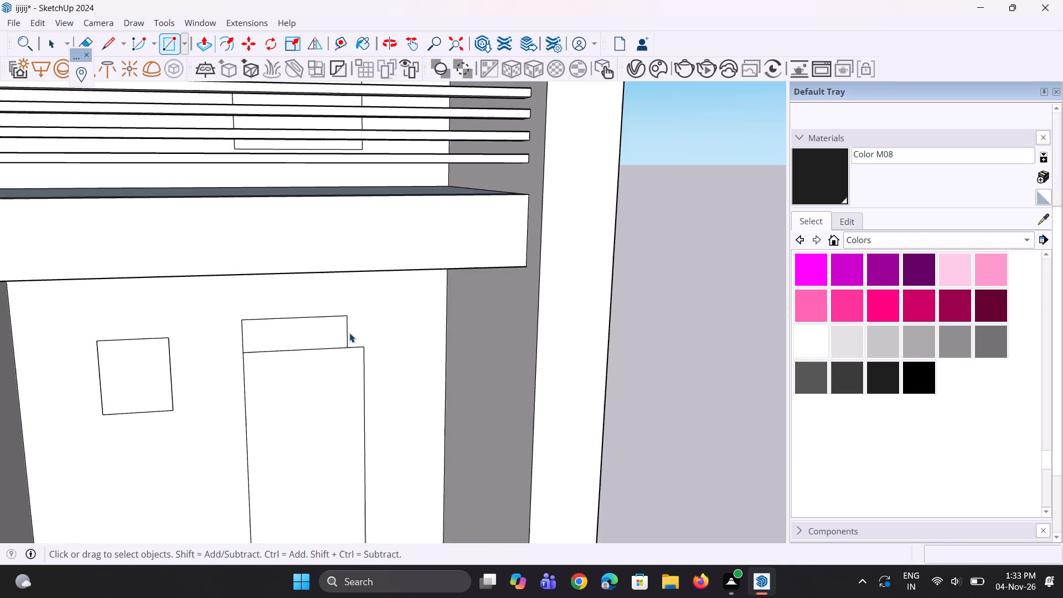
Draw a 4' wide rectangle directly above the door outline on the same tower's middle balcony.
scroll(348, 398, down, 9)
middle_drag(252, 221, 251, 272)
scroll(259, 281, down, 4)
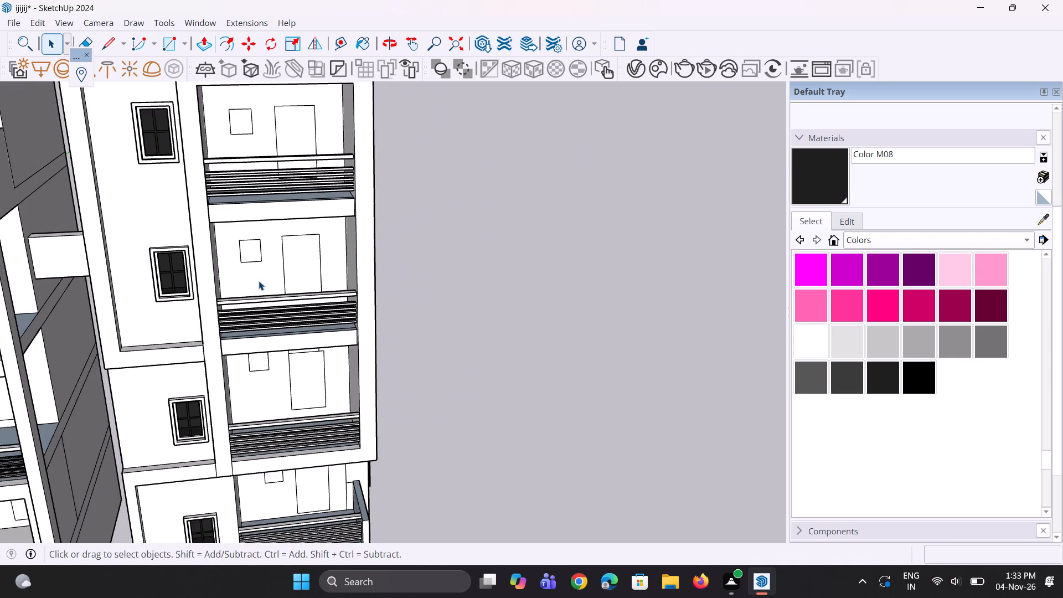
scroll(274, 235, up, 2)
key(r)
scroll(283, 232, up, 6)
click(286, 238)
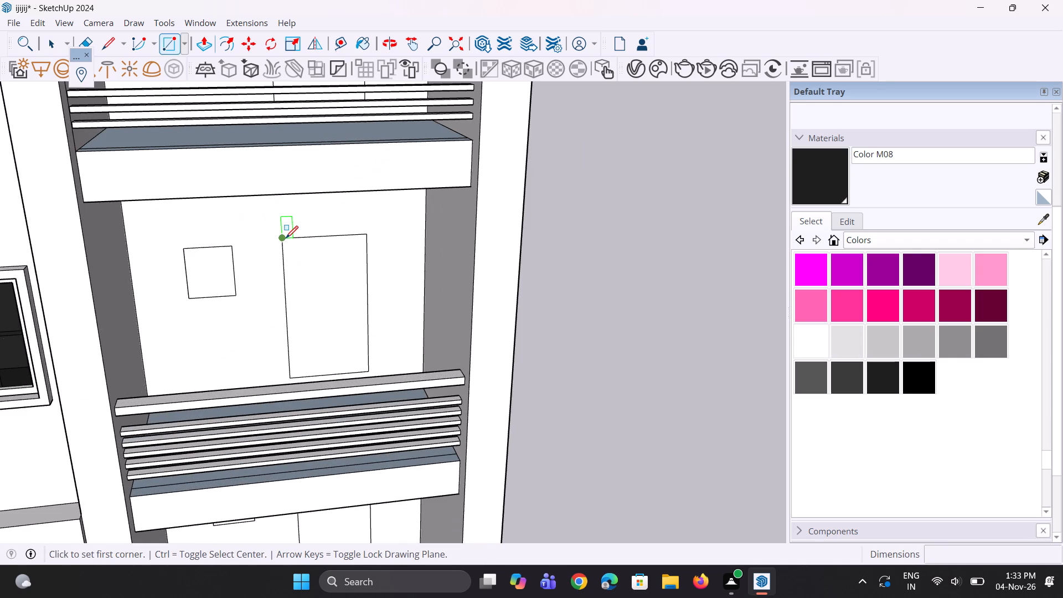
click(367, 233)
text(4')
key(Return)
Draw a 4' wide rectangle directly above the door outline on the balcony second from the top.
scroll(221, 377, down, 9)
scroll(273, 169, up, 3)
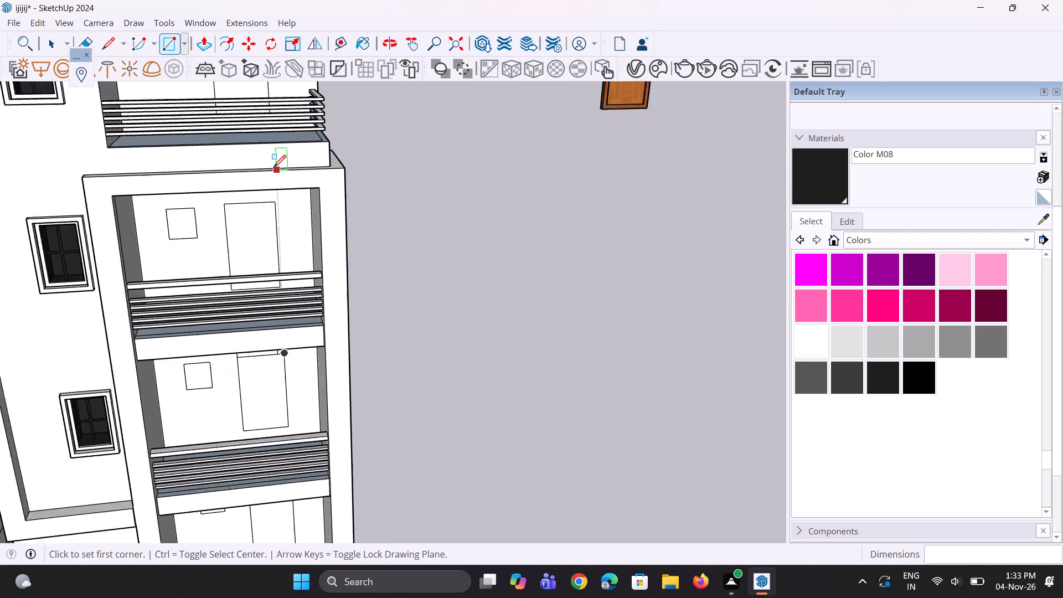
scroll(274, 167, up, 9)
scroll(209, 219, up, 2)
click(178, 213)
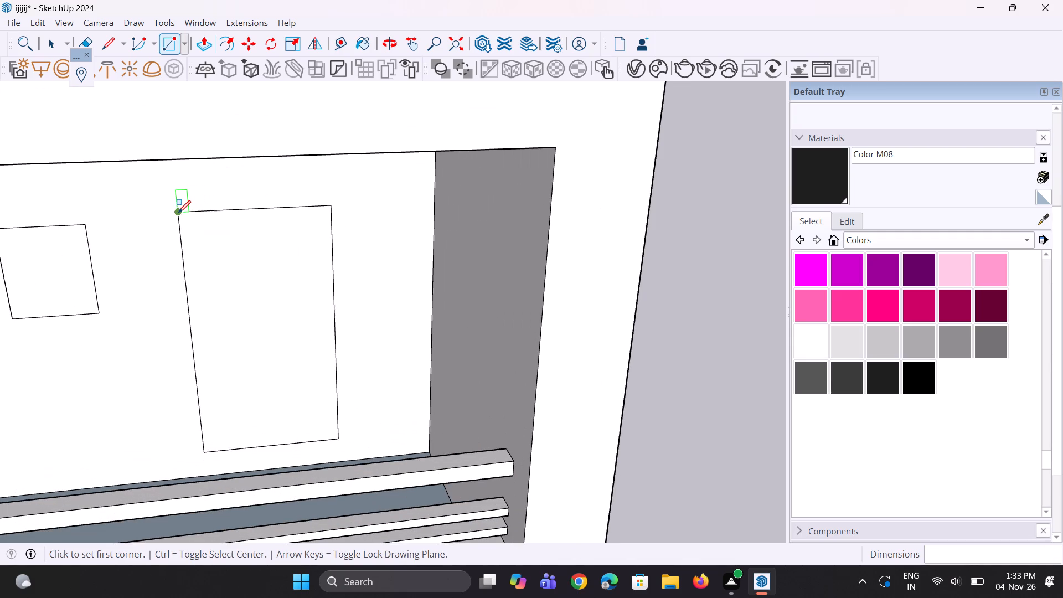
click(332, 201)
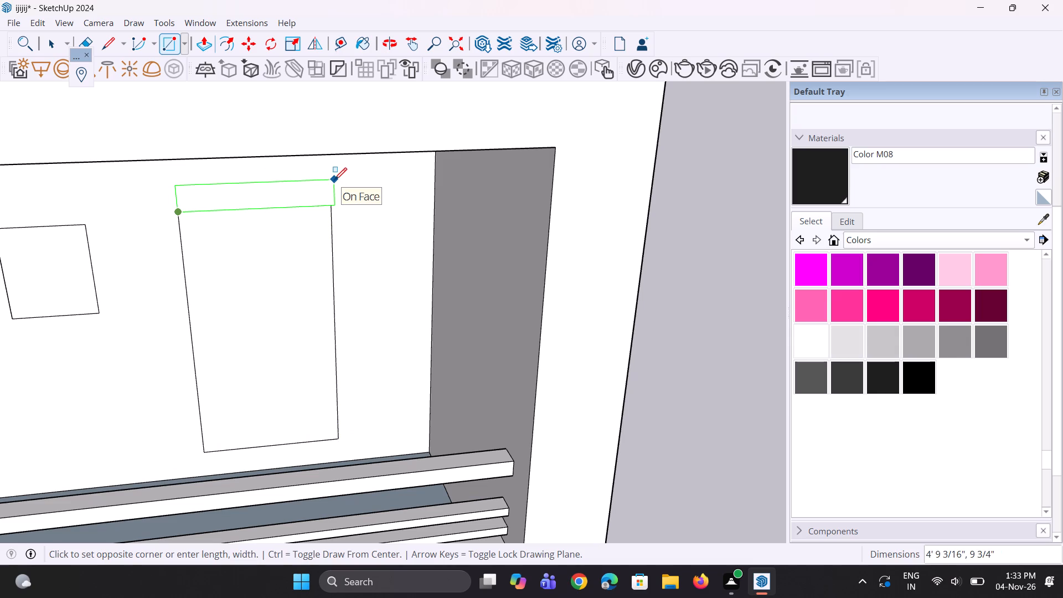
text(4')
key(Return)
Draw a 4' wide rectangle directly above the door outline on this tower's top balcony.
scroll(336, 394, down, 11)
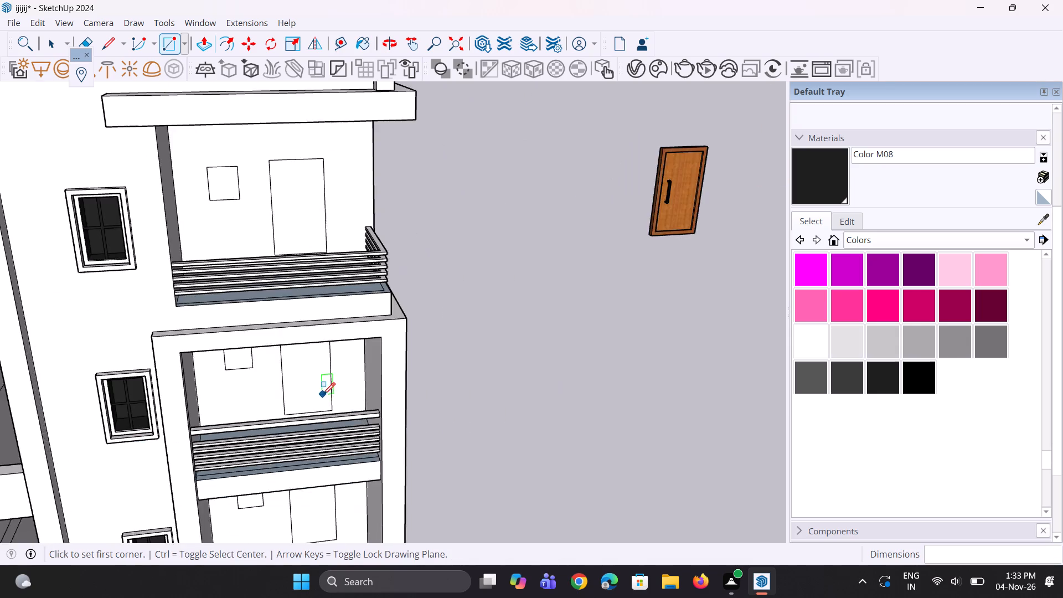
middle_drag(322, 389, 305, 282)
scroll(316, 358, down, 6)
middle_drag(308, 301, 326, 355)
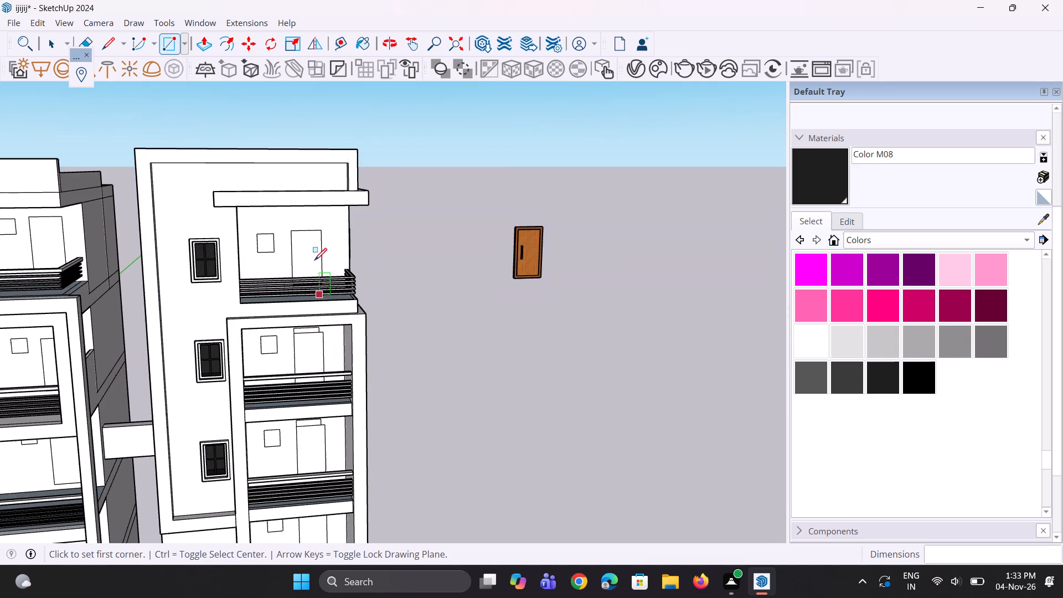
scroll(312, 242, up, 14)
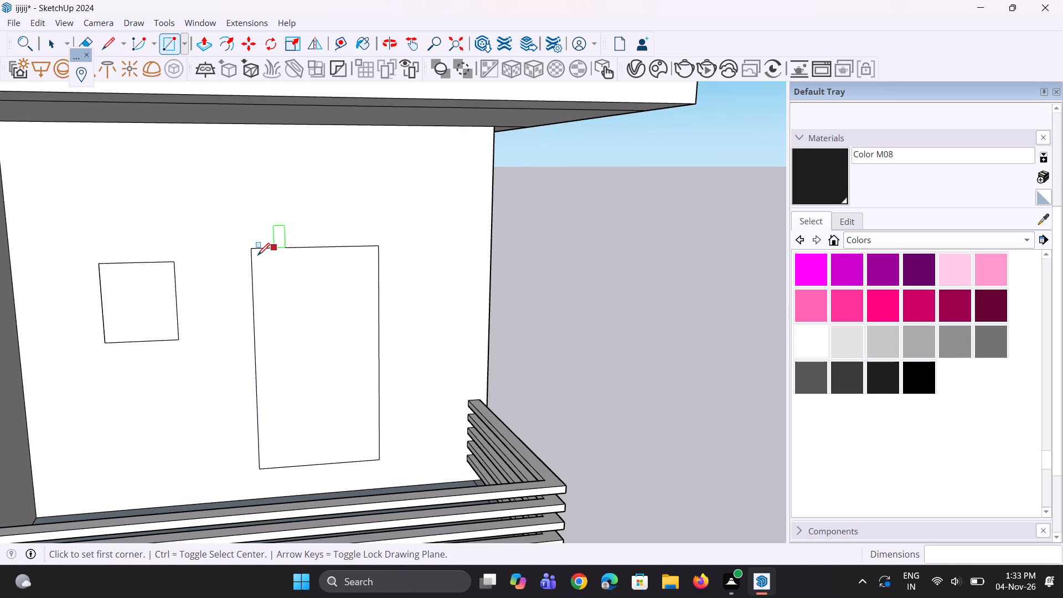
click(253, 249)
click(379, 244)
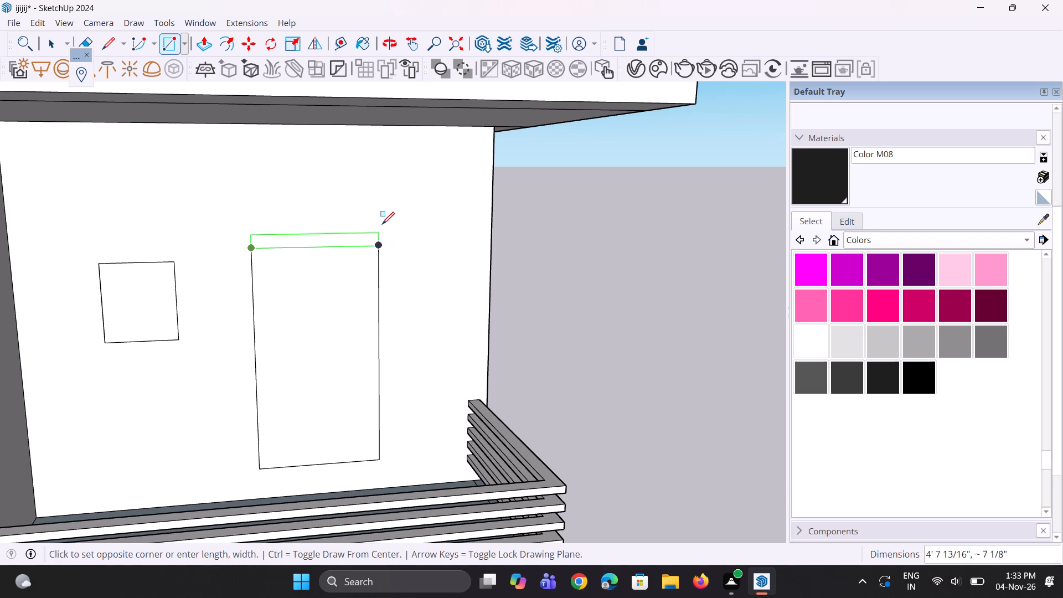
text(4')
key(Return)
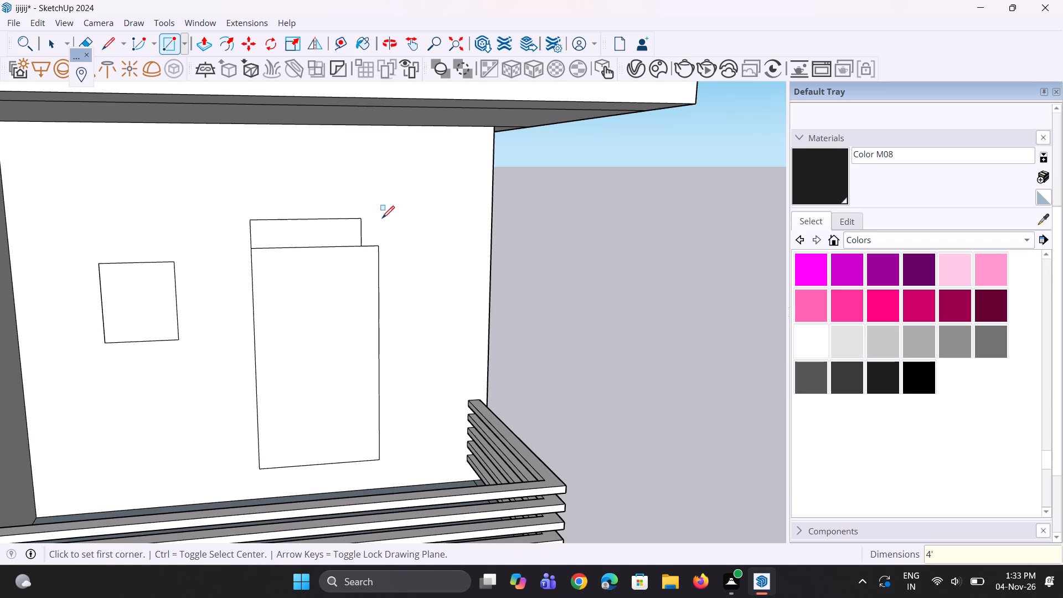
Move the door outline on the neighbouring middle tower's top balcony down closer to the balcony floor.
scroll(400, 277, down, 20)
scroll(169, 297, up, 1)
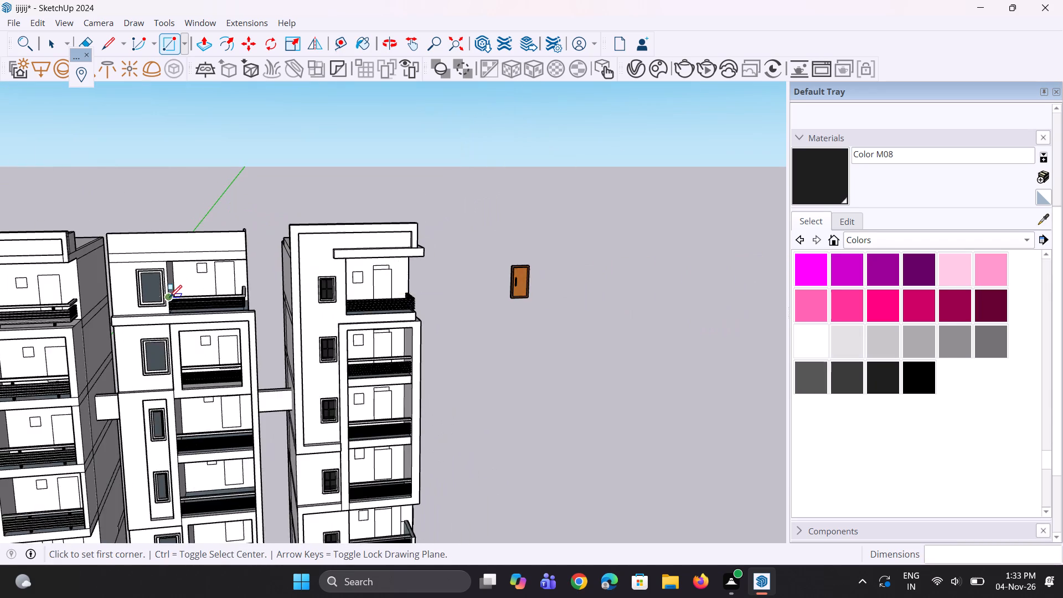
scroll(169, 297, up, 5)
middle_drag(270, 264, 266, 216)
scroll(254, 222, up, 14)
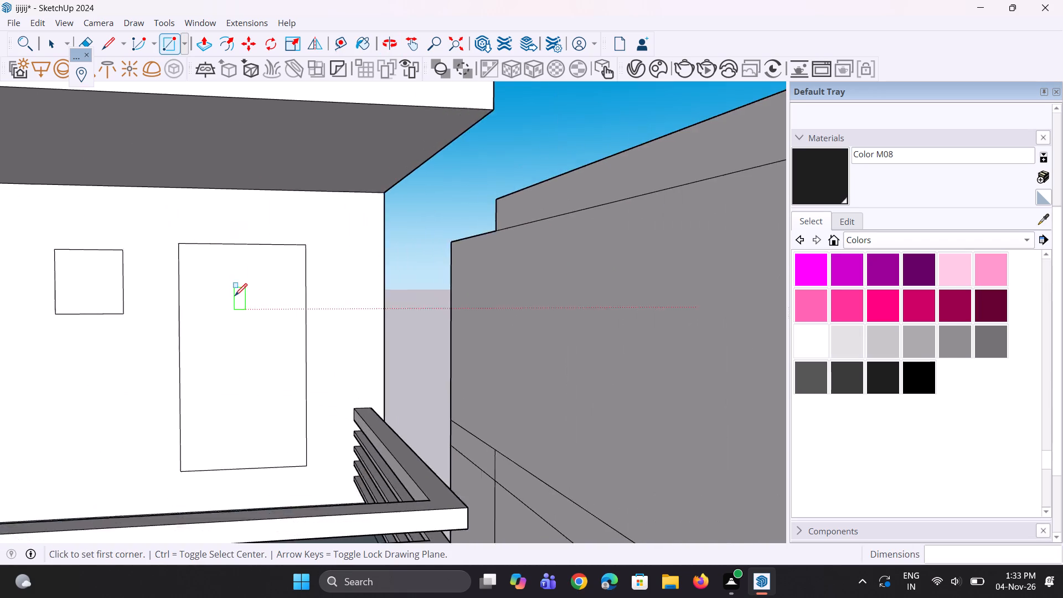
middle_drag(235, 306, 242, 344)
key(space)
drag(242, 367, 242, 362)
scroll(248, 307, down, 5)
scroll(258, 412, up, 4)
key(m)
click(259, 379)
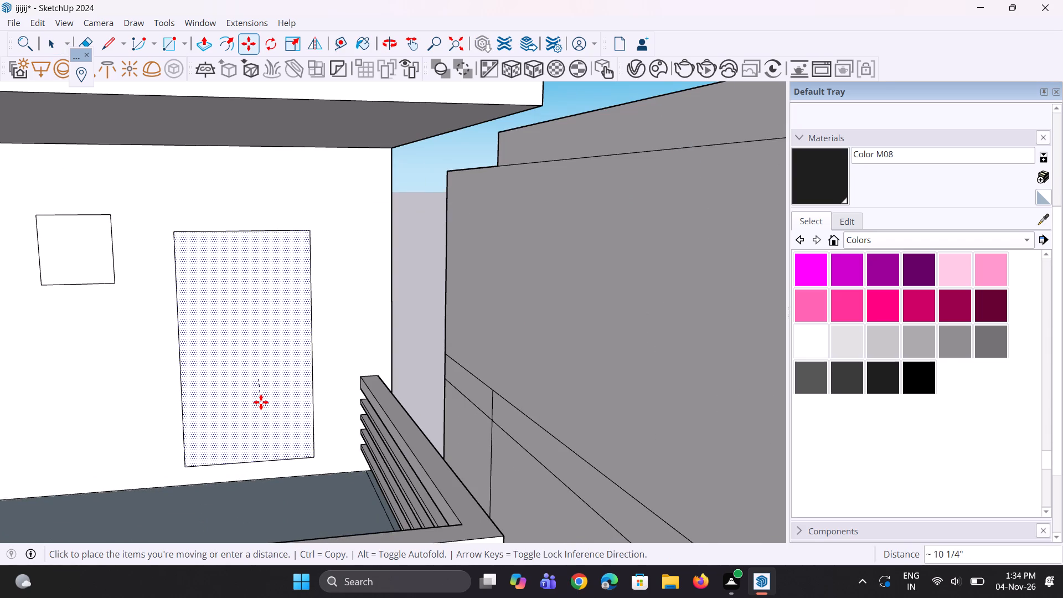
key(Escape)
scroll(261, 381, up, 5)
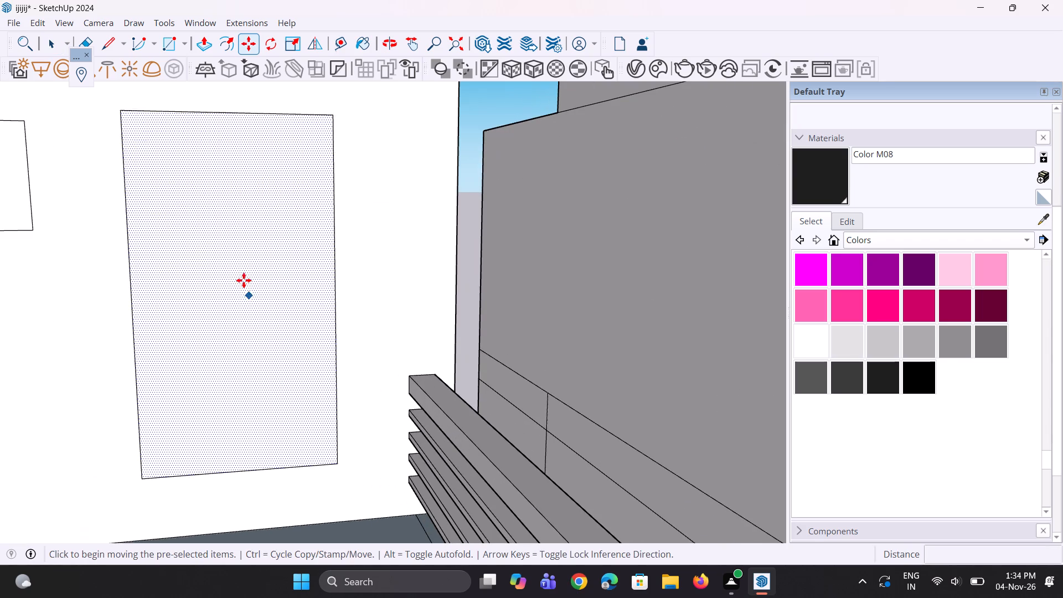
click(244, 280)
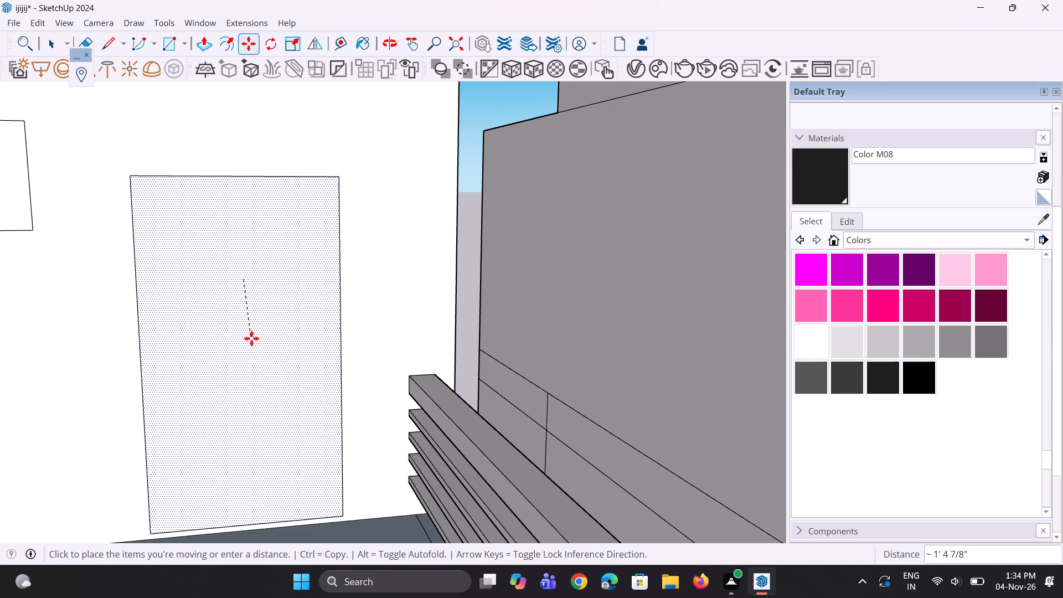
click(251, 322)
Draw a 4' wide rectangle directly above the lowered door outline on the middle tower's top balcony.
scroll(247, 412, down, 5)
key(r)
middle_click(228, 195)
scroll(190, 252, up, 3)
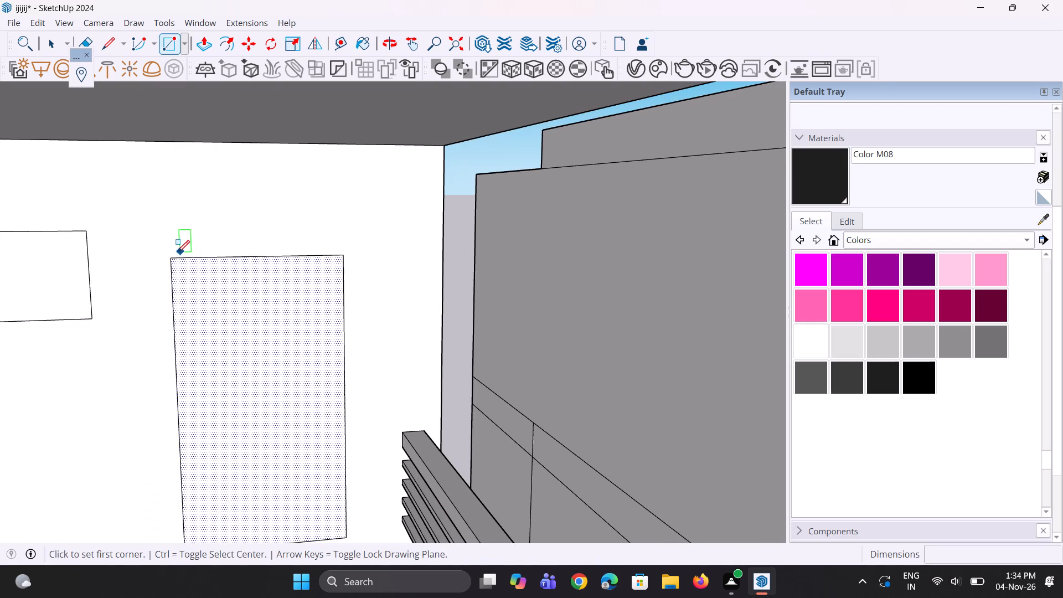
click(172, 256)
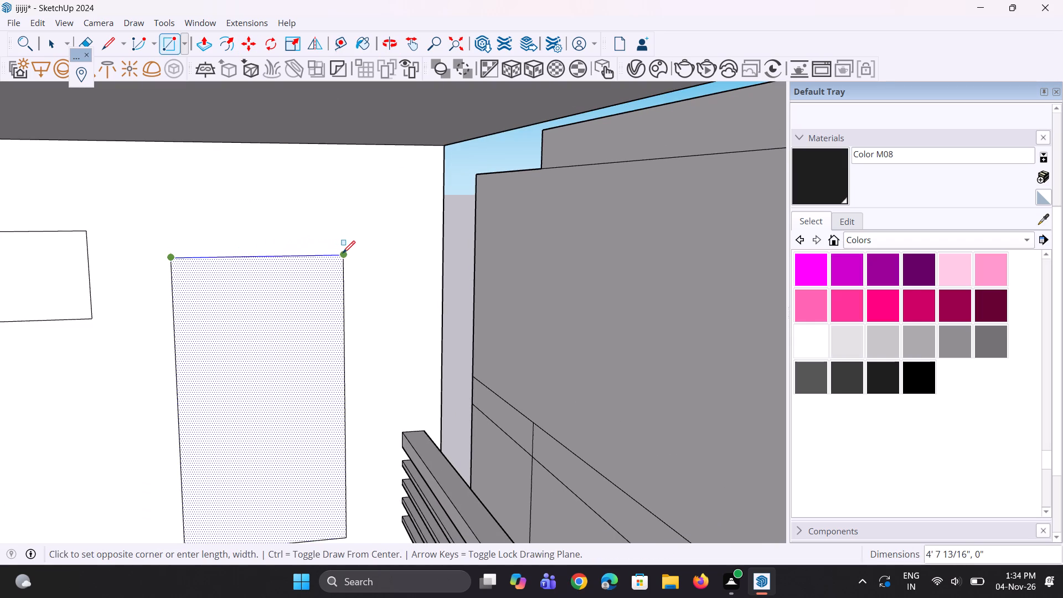
click(343, 253)
text(4')
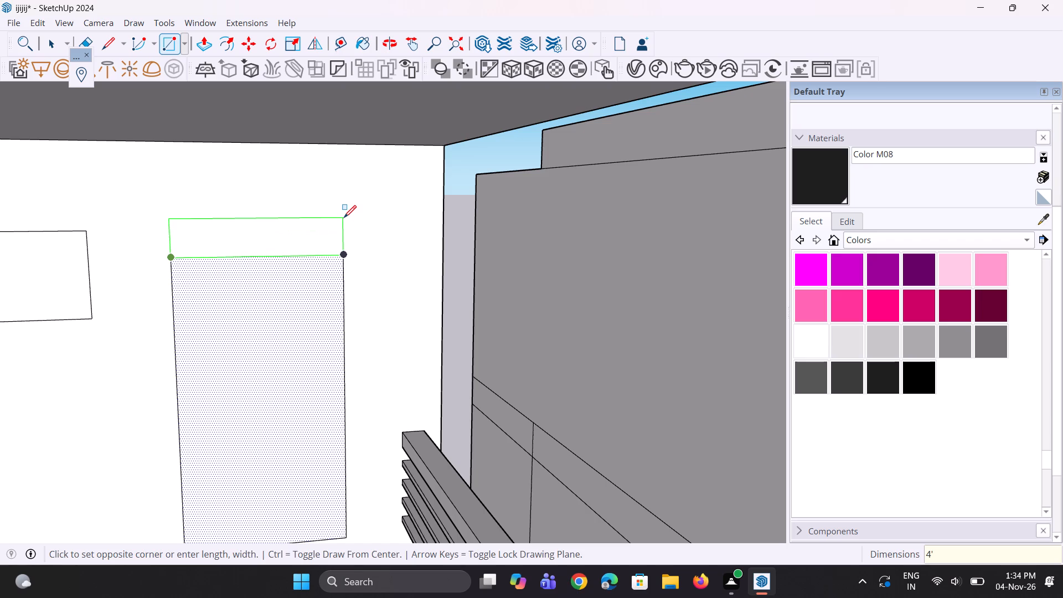
key(Return)
Draw a rectangle 4' wide and about 1' tall above the door outline on the middle tower's second balcony from the top.
scroll(290, 199, down, 15)
scroll(304, 370, up, 1)
middle_drag(304, 370, 295, 330)
scroll(264, 408, up, 7)
click(230, 348)
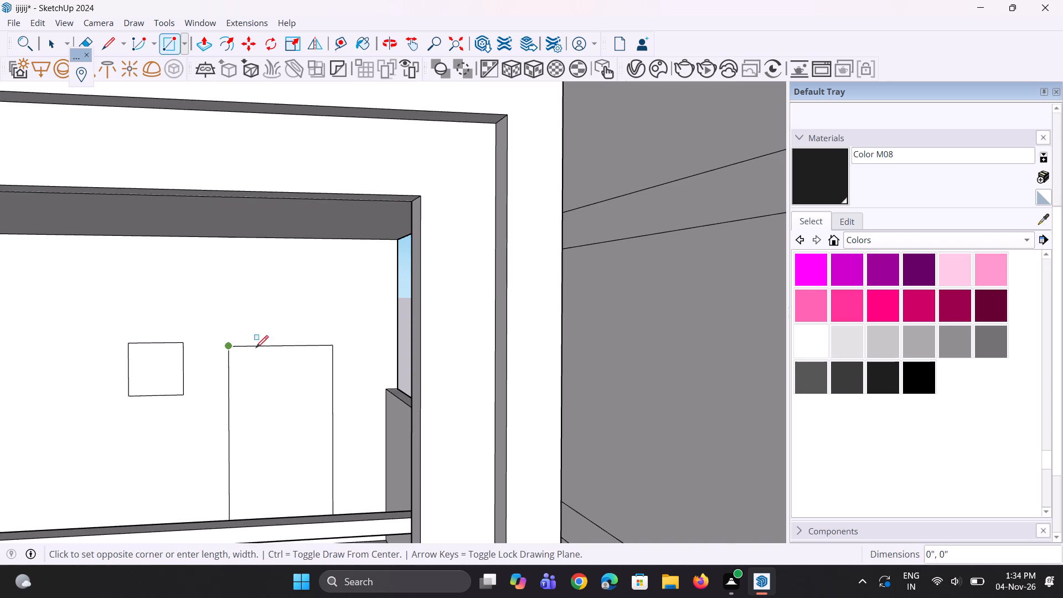
click(333, 346)
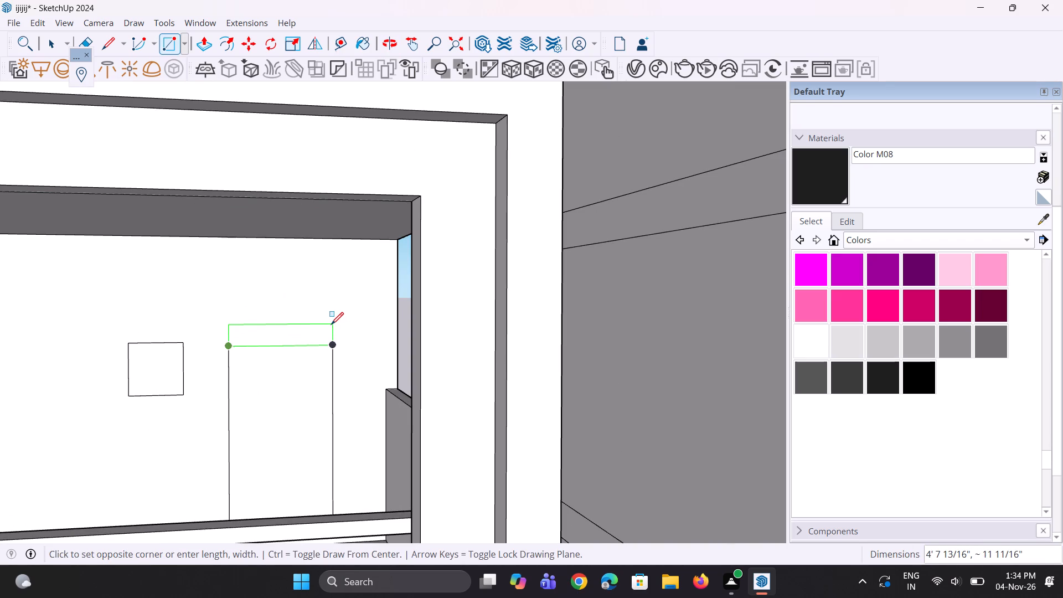
text(4')
key(Return)
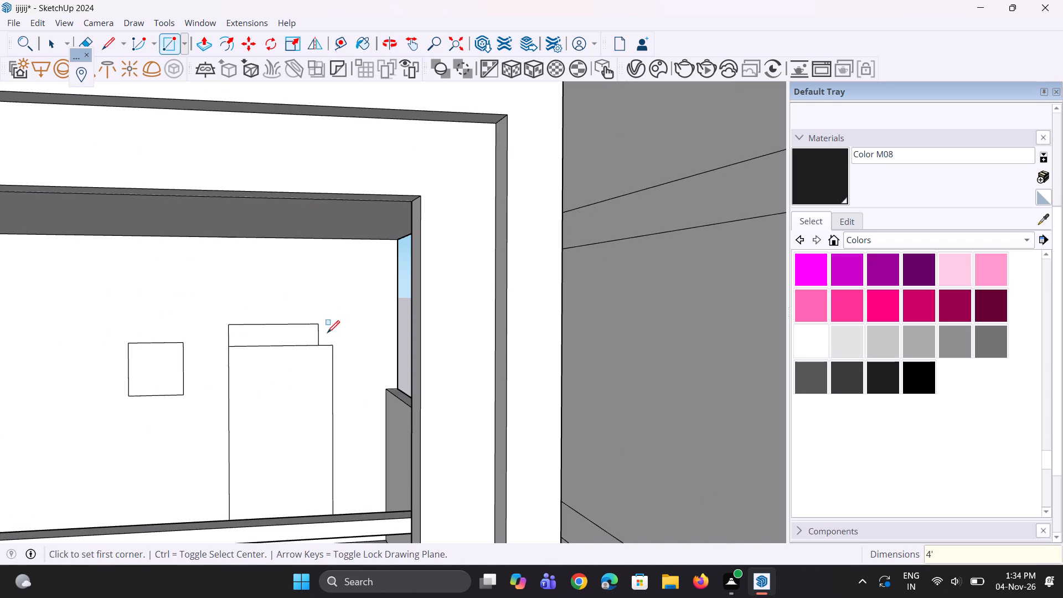
Draw a 4' wide rectangle directly above the door outline on the middle tower's third balcony from the top.
scroll(327, 333, down, 8)
scroll(260, 319, down, 6)
scroll(274, 465, up, 5)
scroll(253, 425, up, 5)
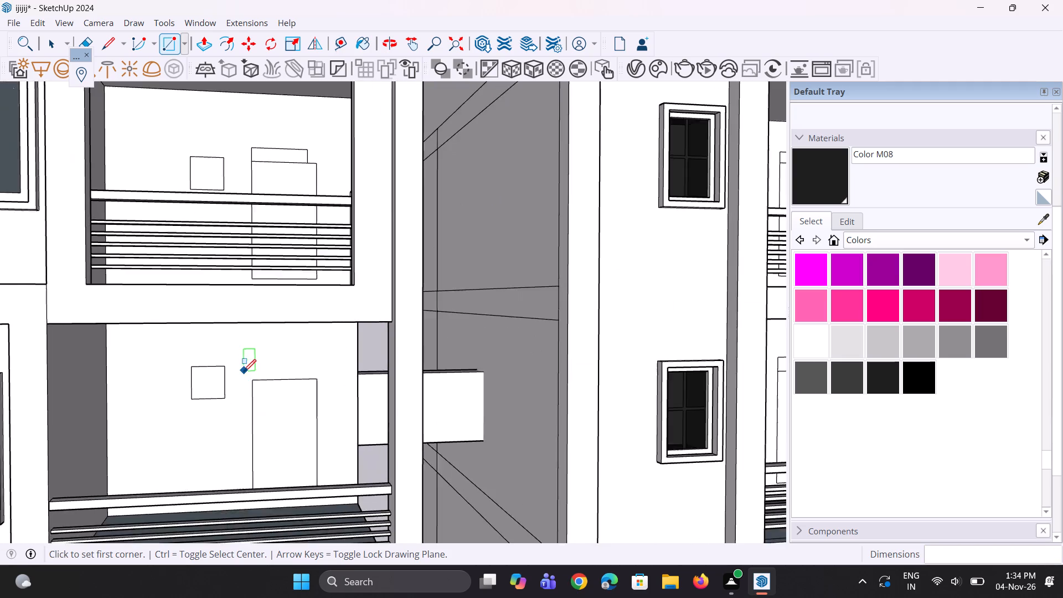
scroll(244, 372, up, 2)
click(255, 383)
click(343, 379)
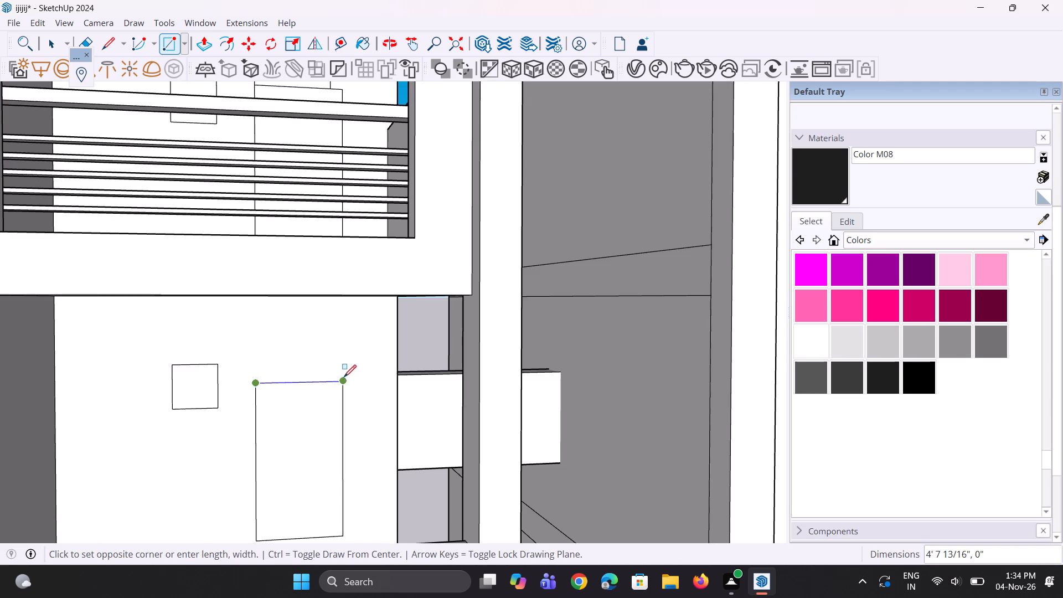
key(4)
key(apostrophe)
key(Return)
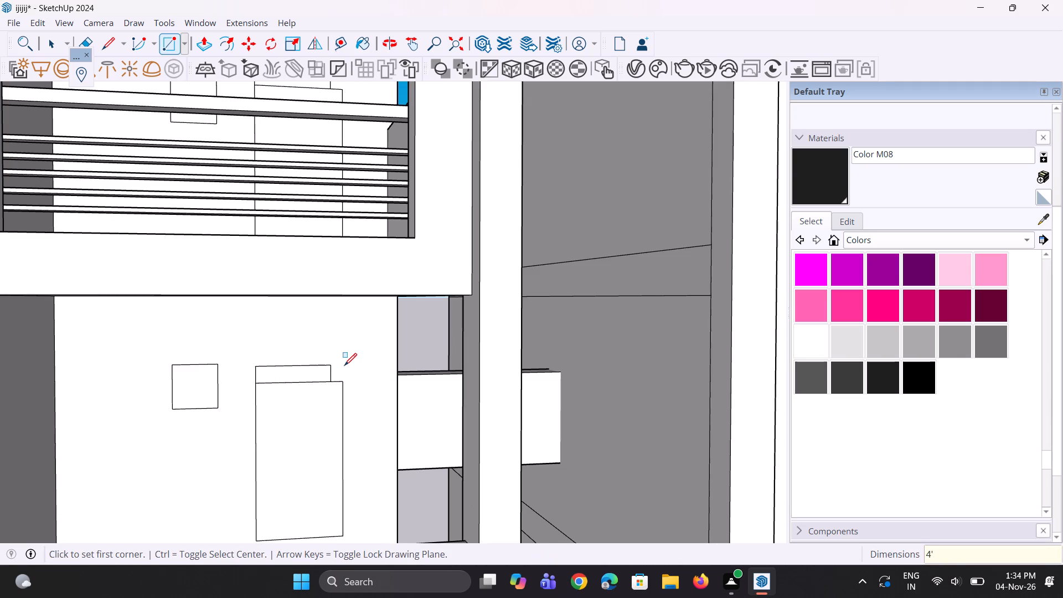
Draw a rectangle 4' wide and about 1' 8" tall above the door outline on the middle tower's fourth balcony from the top.
scroll(285, 346, down, 12)
scroll(296, 507, up, 5)
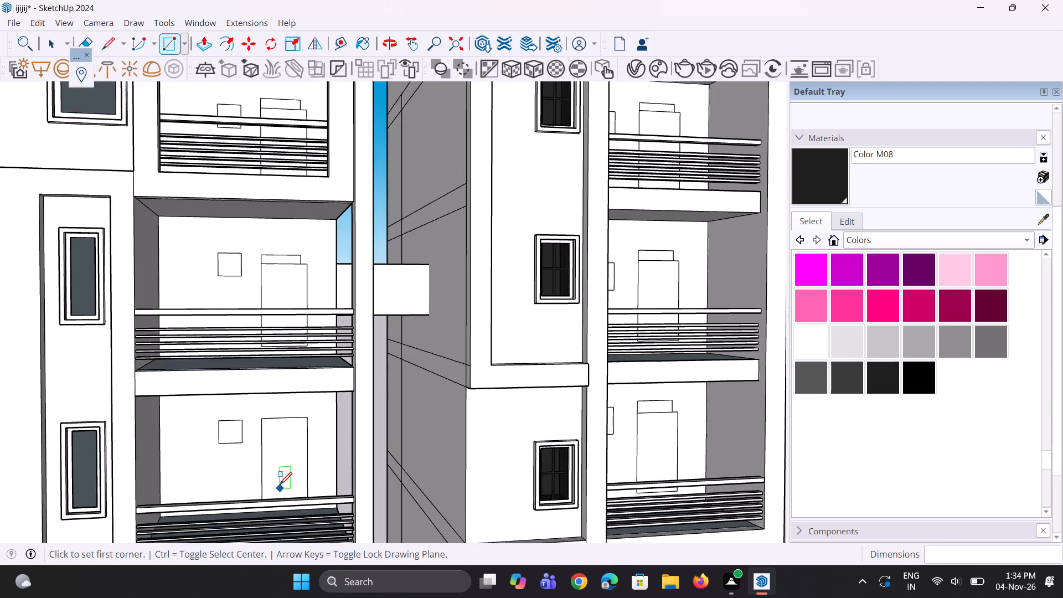
scroll(280, 484, up, 7)
click(244, 400)
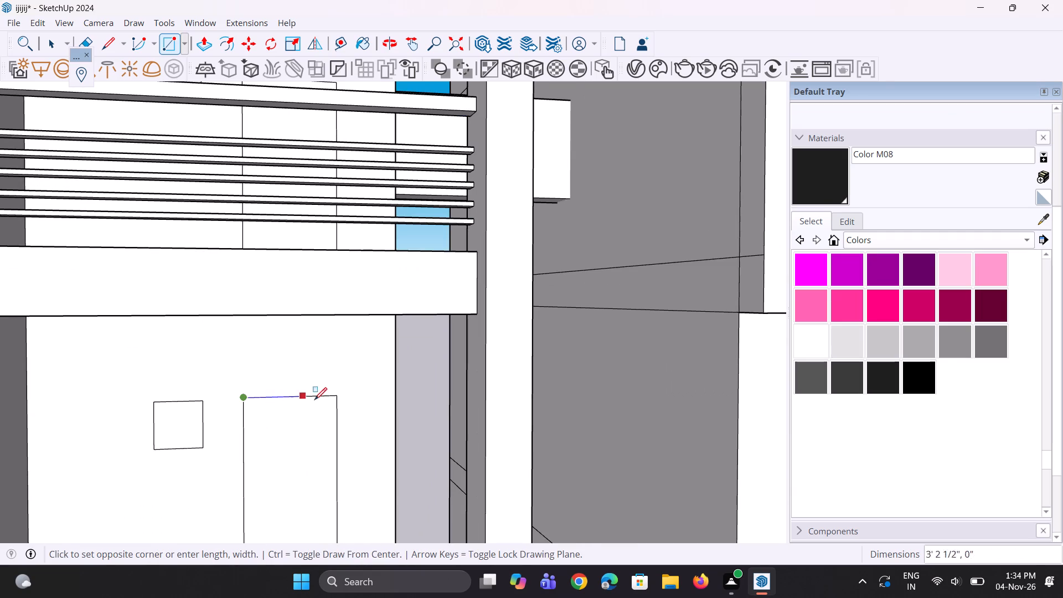
click(338, 398)
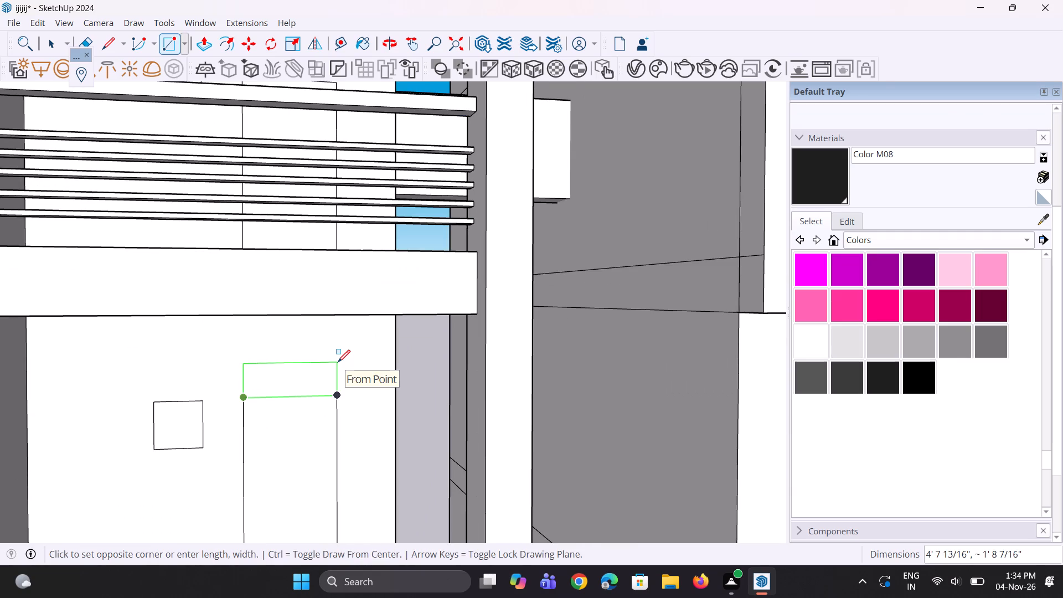
text(4')
key(Return)
Draw a 4' wide rectangle directly above the door outline on the middle tower's fifth balcony from the top.
scroll(340, 367, down, 9)
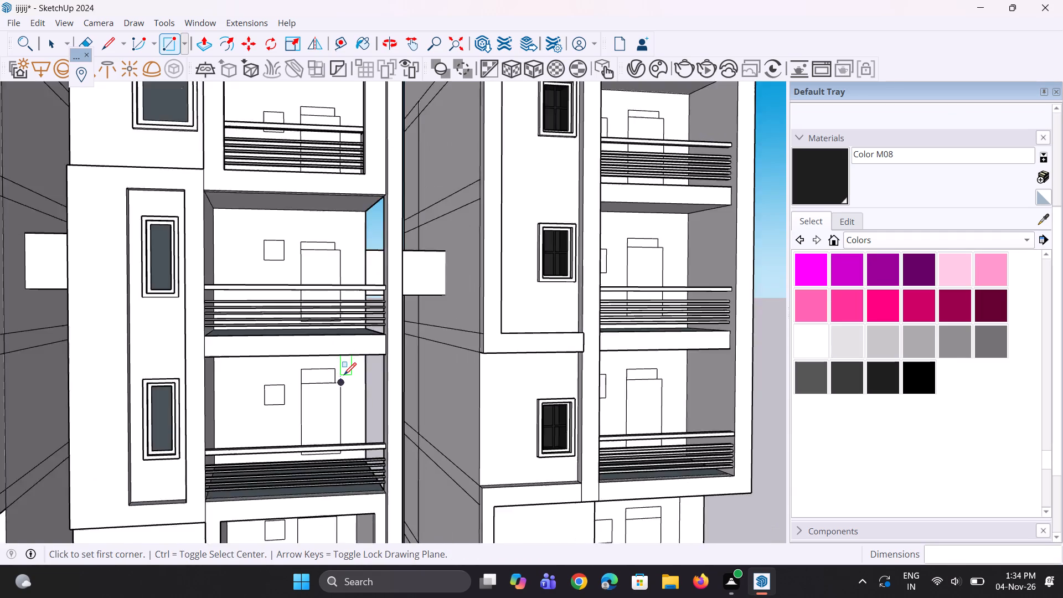
scroll(344, 375, down, 5)
middle_drag(343, 376, 350, 396)
scroll(324, 509, up, 4)
middle_drag(319, 495, 298, 440)
scroll(299, 440, up, 2)
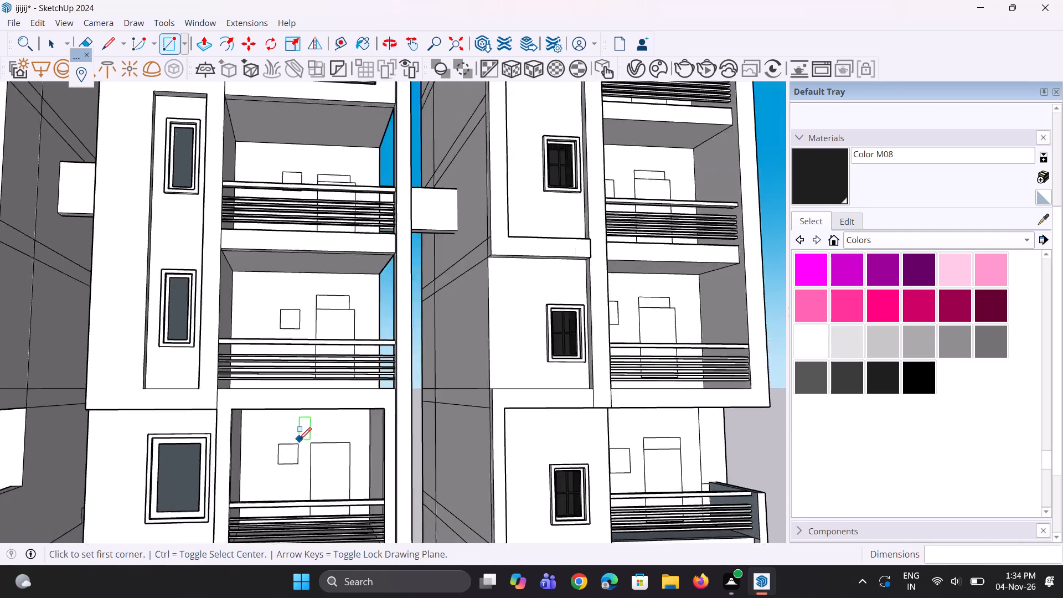
scroll(299, 440, up, 7)
click(316, 447)
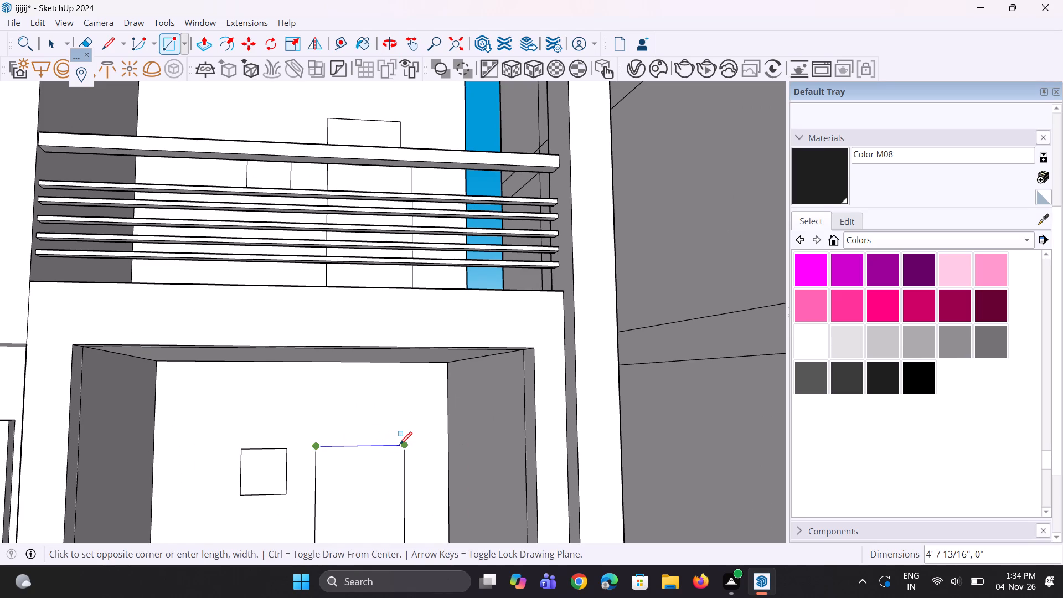
click(400, 444)
text(4')
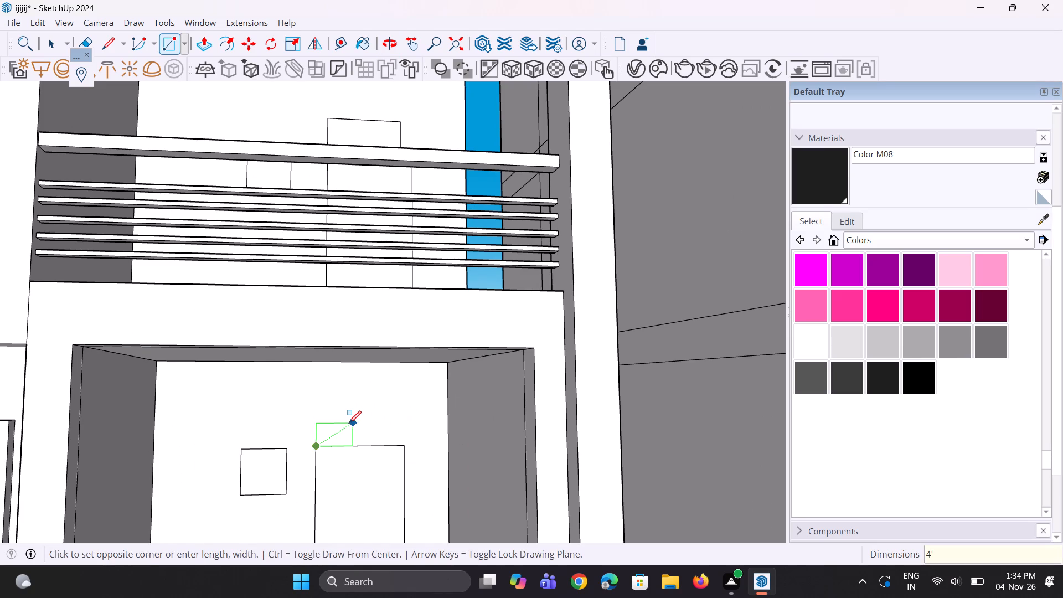
key(Return)
Draw a 4' wide rectangle directly above the door outline on the left tower's fifth balcony from the top.
scroll(344, 423, down, 14)
middle_drag(333, 406, 342, 429)
scroll(395, 391, down, 8)
scroll(231, 400, up, 14)
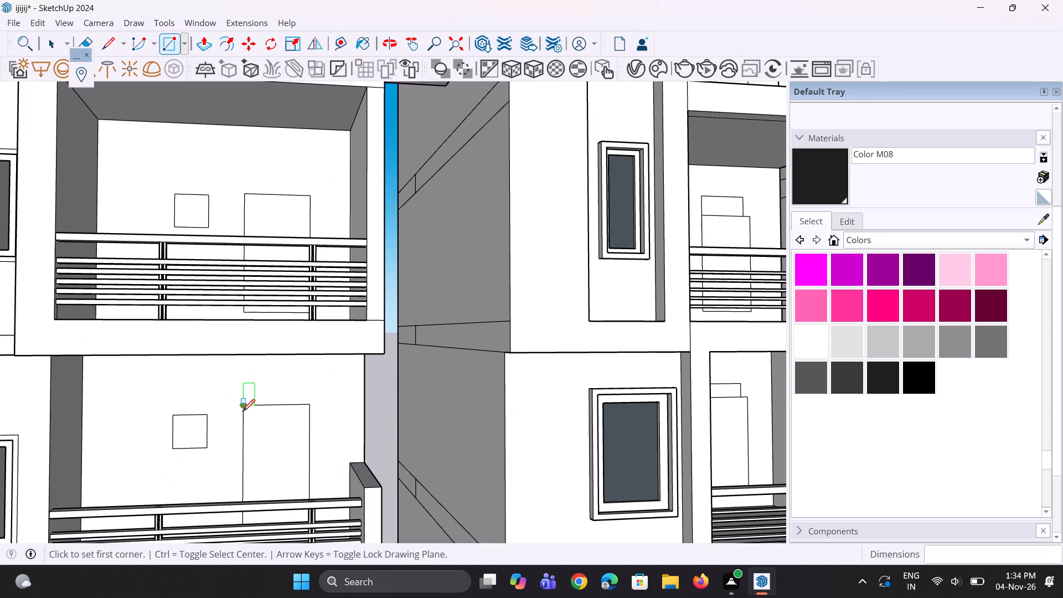
click(244, 406)
click(310, 403)
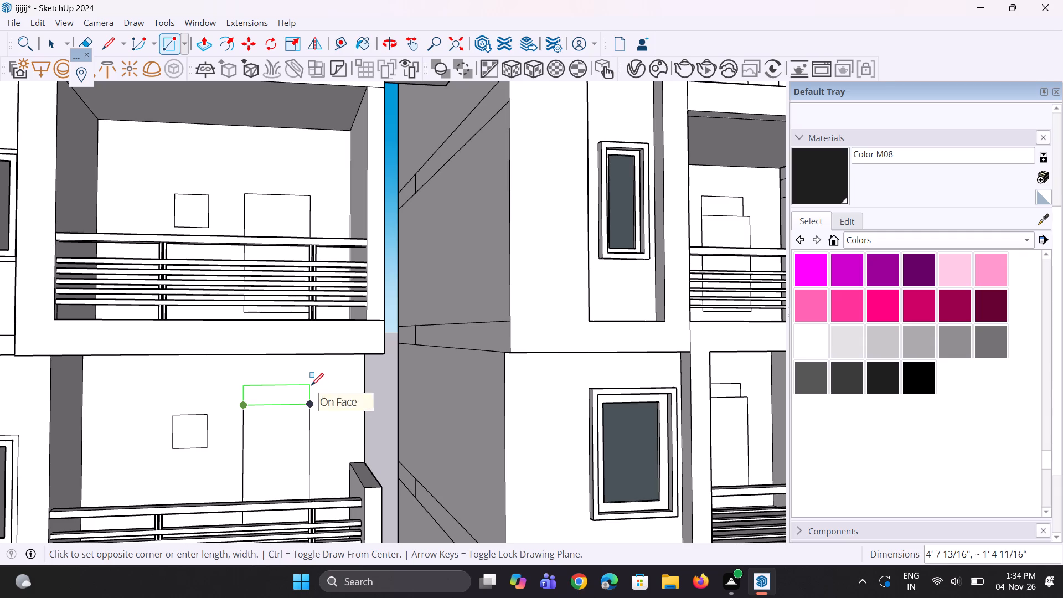
text(4')
key(Return)
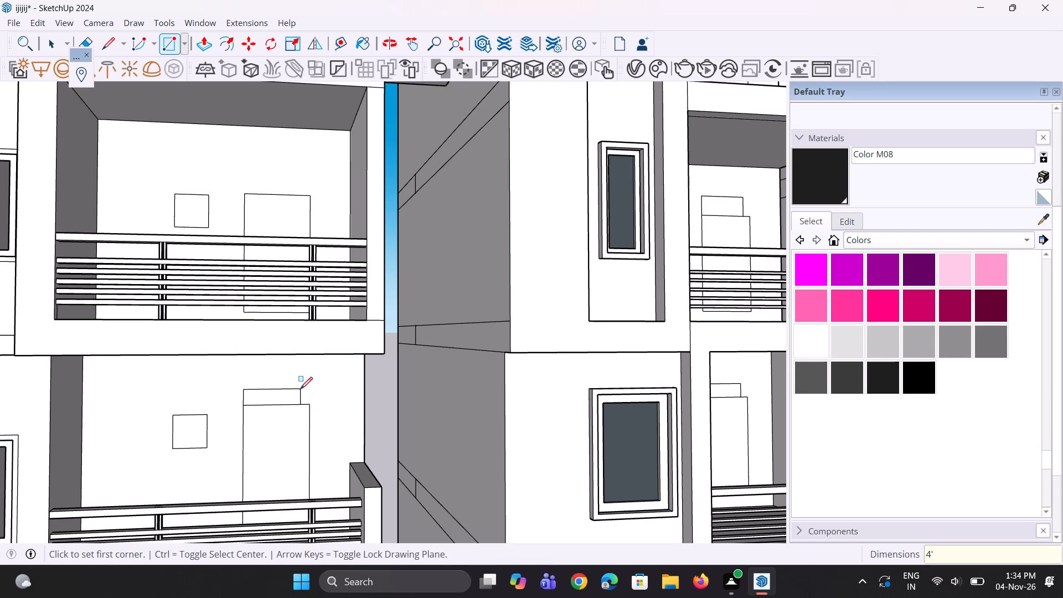
Draw a 4' wide rectangle directly above the door outline on the left tower's fourth balcony from the top.
scroll(300, 389, down, 8)
scroll(288, 259, up, 8)
middle_drag(277, 294, 269, 332)
scroll(265, 335, up, 6)
click(220, 344)
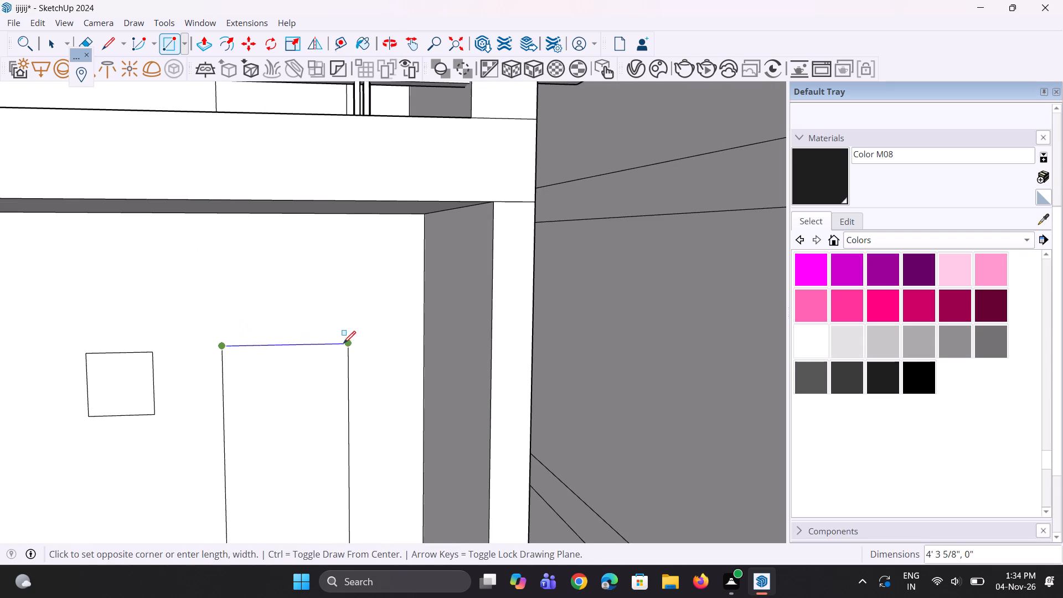
click(348, 343)
text(4')
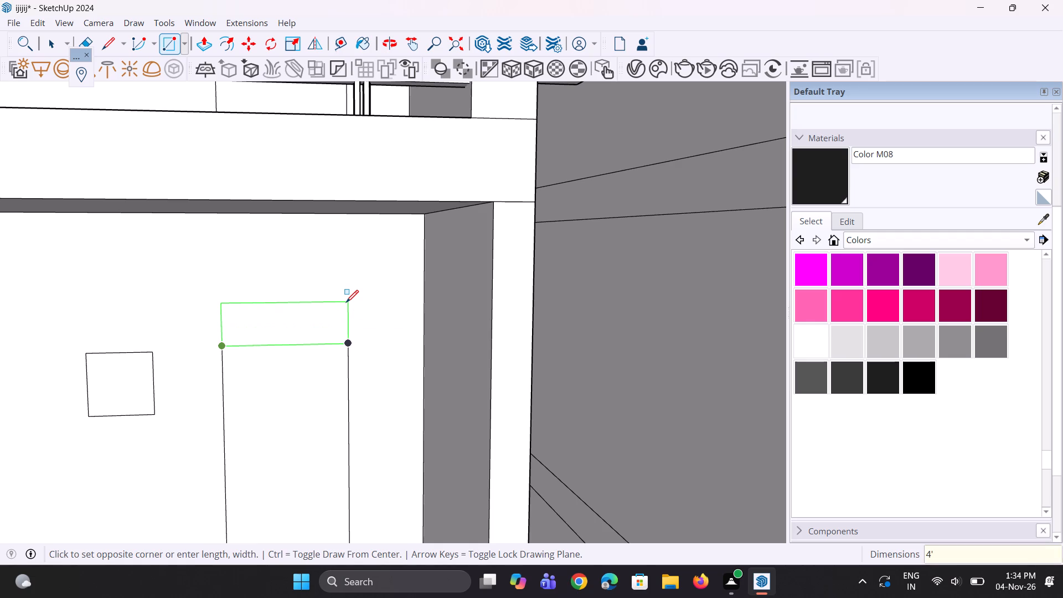
key(Return)
Draw a rectangle 4' wide and about 1' 6" tall above the door outline on the left tower's third balcony from the top.
scroll(334, 306, down, 4)
scroll(280, 412, down, 11)
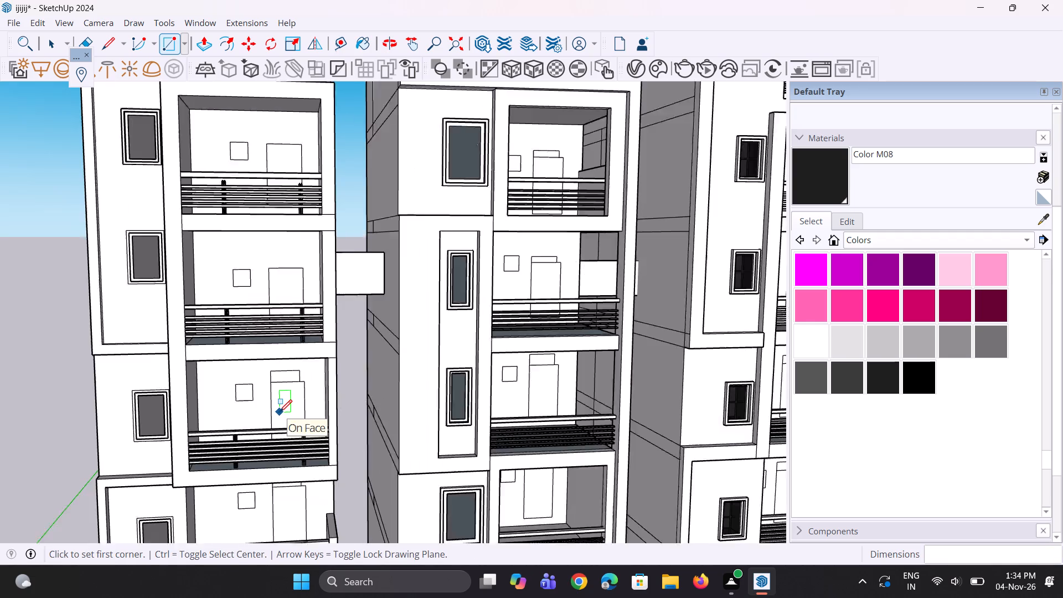
scroll(289, 241, up, 12)
click(246, 316)
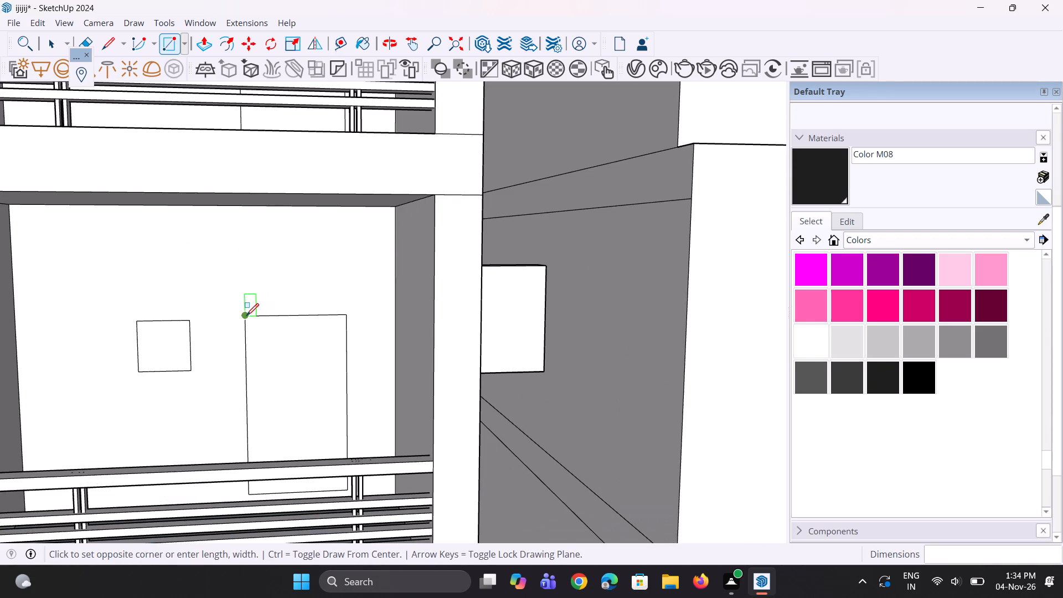
click(348, 311)
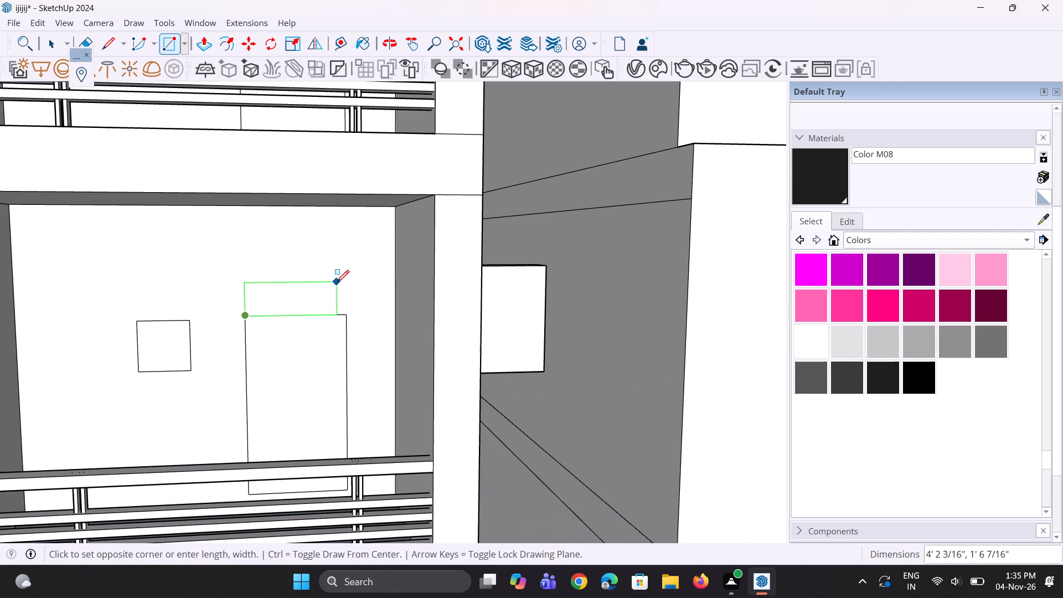
text(4')
key(Return)
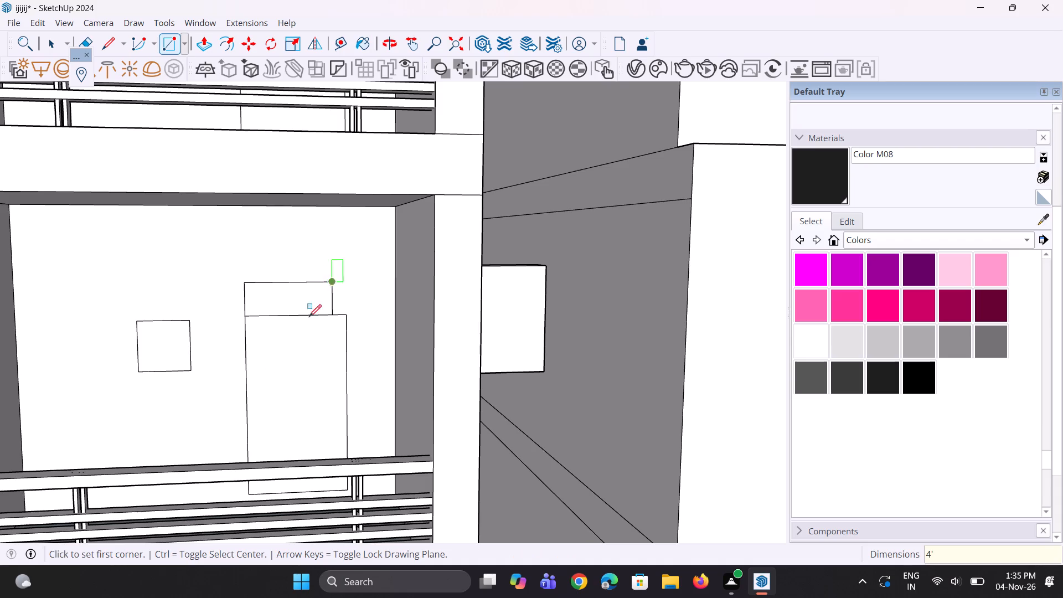
Draw a 4' wide rectangle directly above the door outline on the left tower's second balcony from the top.
scroll(251, 396, down, 5)
scroll(211, 449, down, 10)
scroll(212, 236, up, 8)
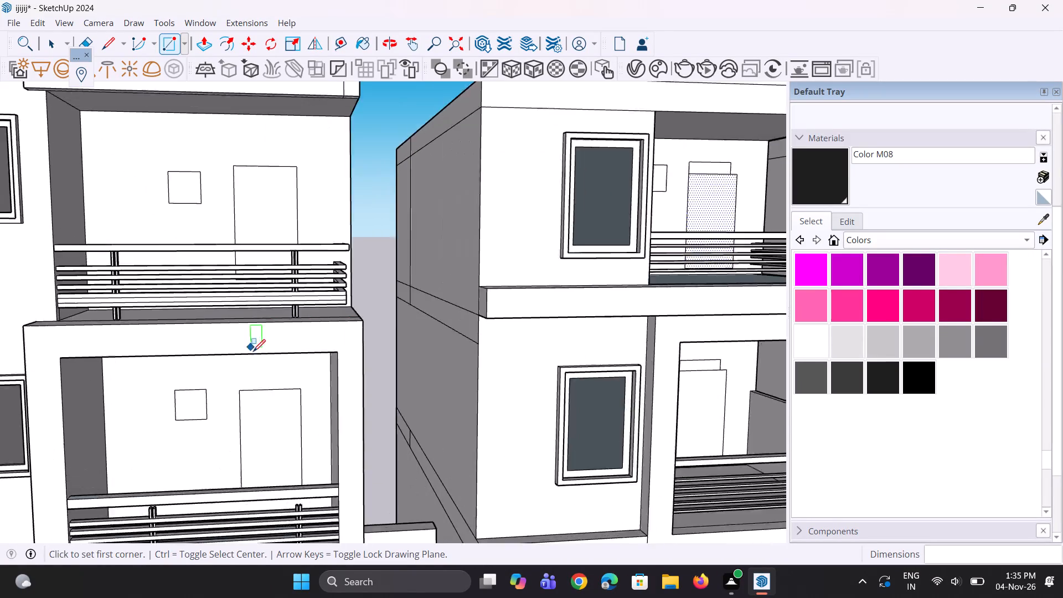
scroll(253, 352, up, 5)
click(236, 400)
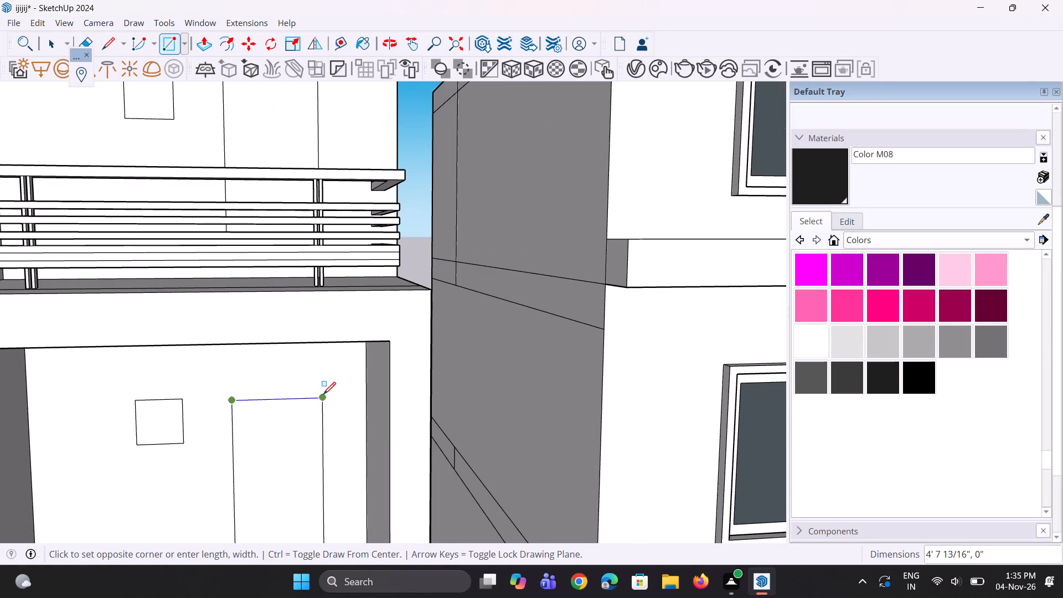
click(323, 394)
text(4')
key(Return)
Draw a 4' wide rectangle directly above the door outline on the left tower's top balcony.
scroll(318, 370, down, 11)
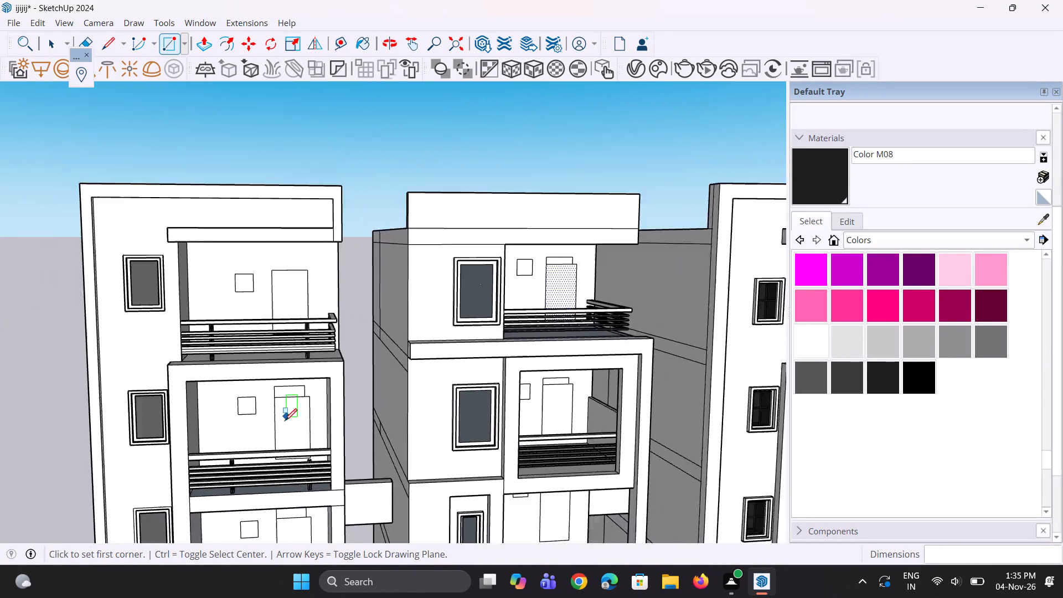
scroll(261, 289, up, 11)
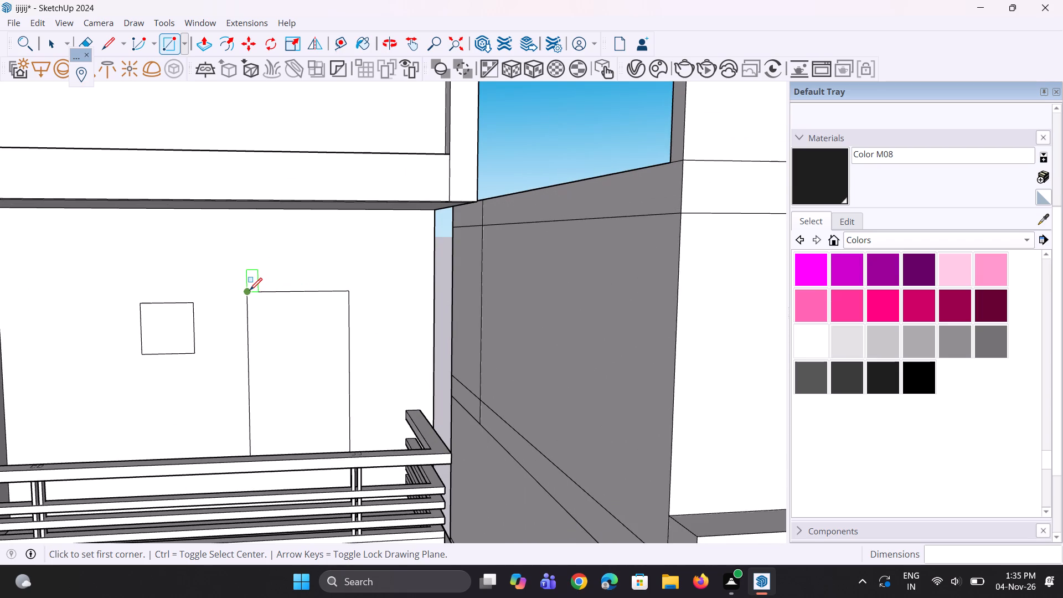
click(250, 290)
click(348, 286)
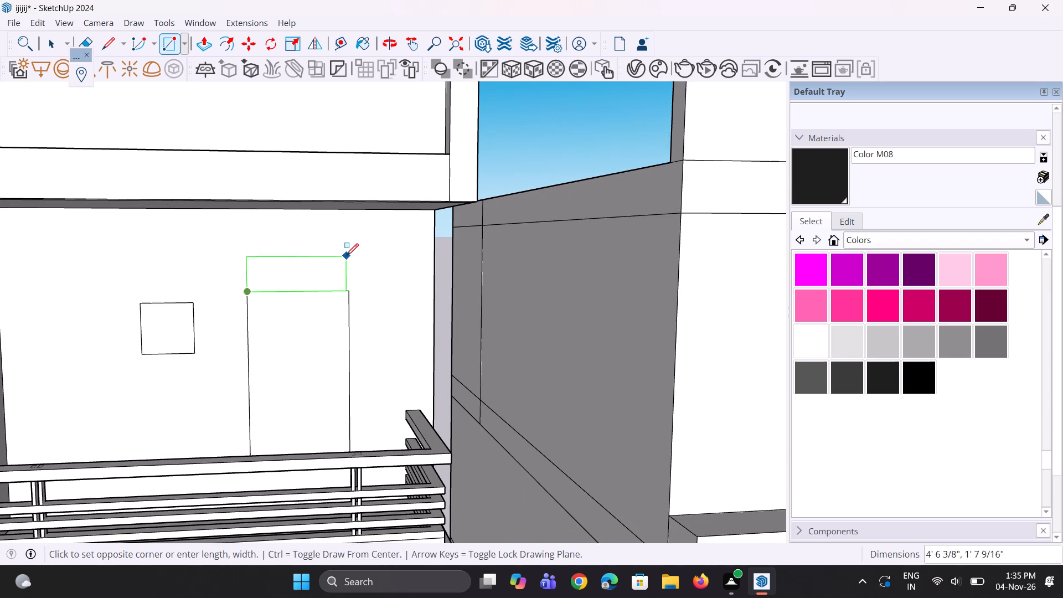
text(4'4)
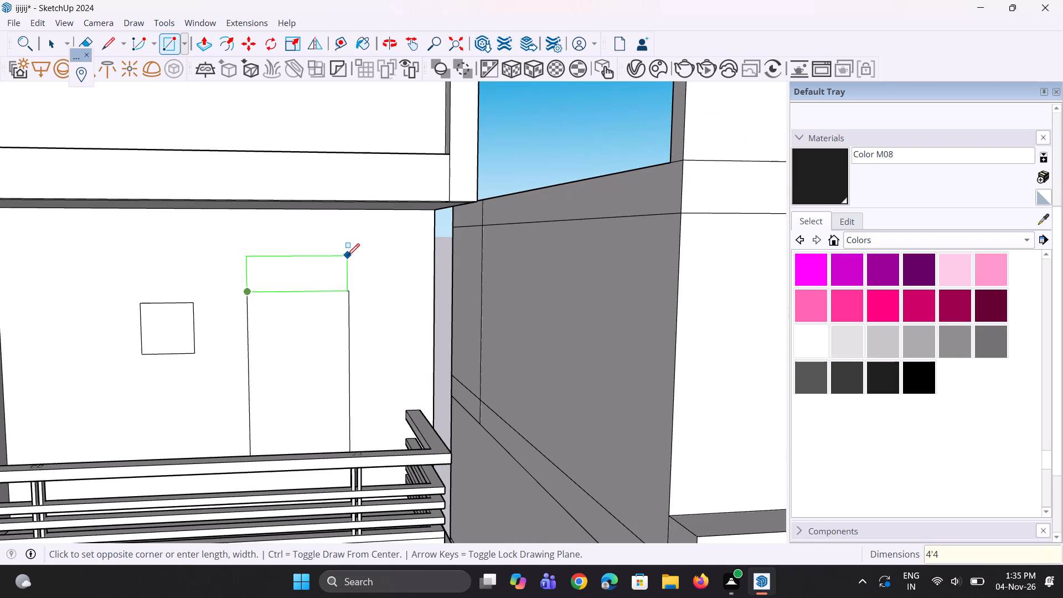
scroll(330, 257, down, 1)
click(344, 288)
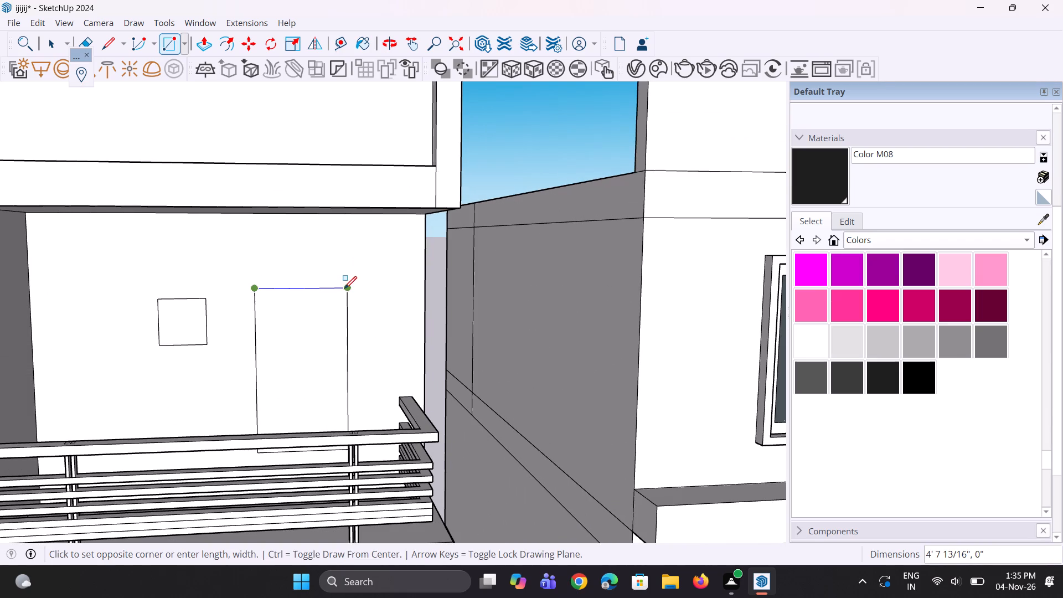
text(4')
key(Return)
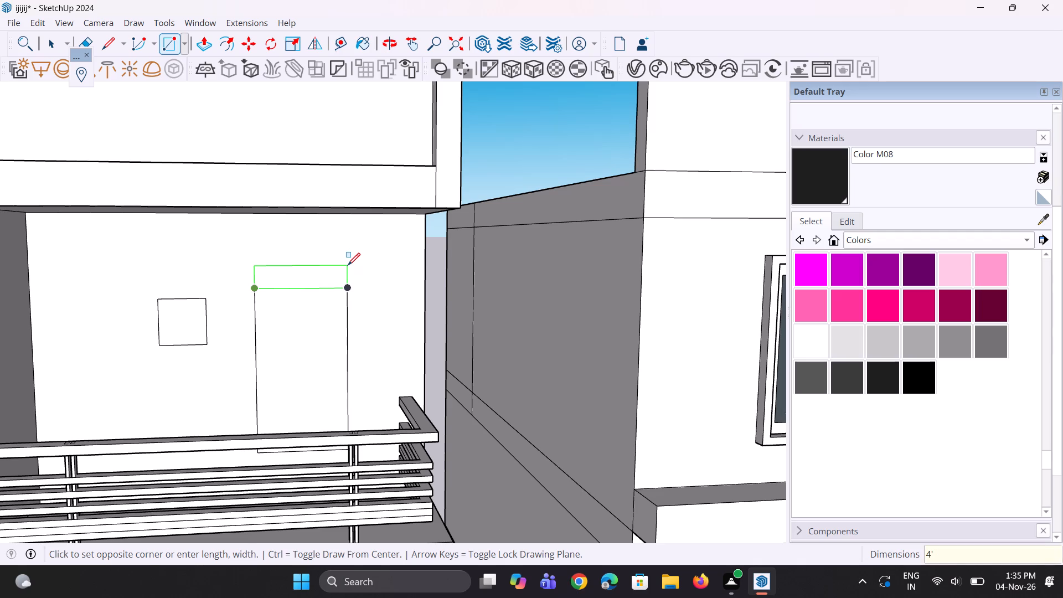
Move the right edge of the added rectangle on the left tower's top balcony outward to the door outline's upper-right corner.
scroll(291, 287, down, 4)
key(space)
scroll(353, 289, up, 4)
key(space)
click(314, 280)
scroll(314, 274, up, 6)
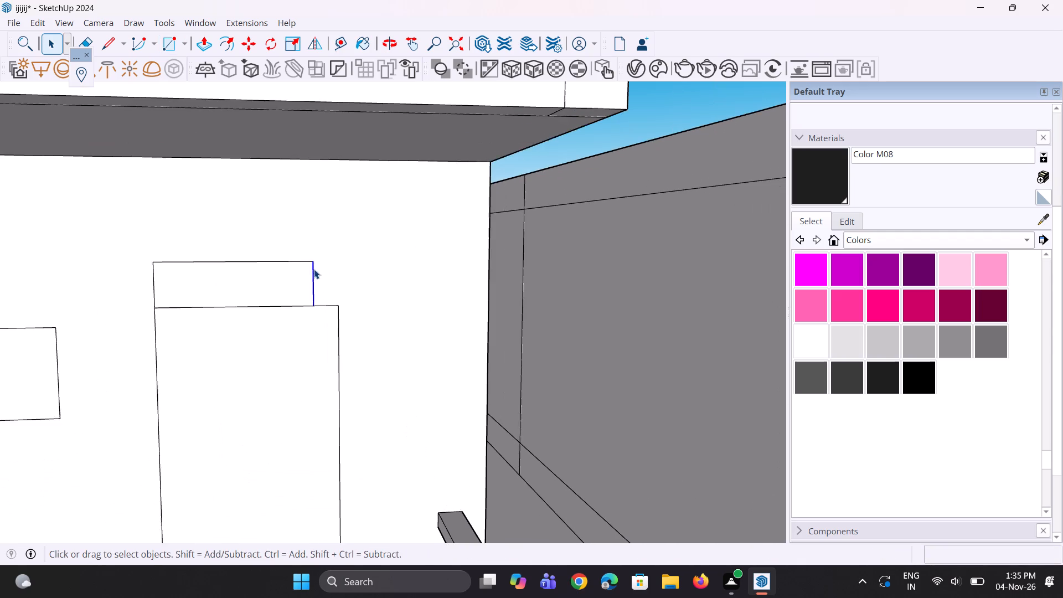
key(m)
scroll(314, 269, up, 3)
click(312, 316)
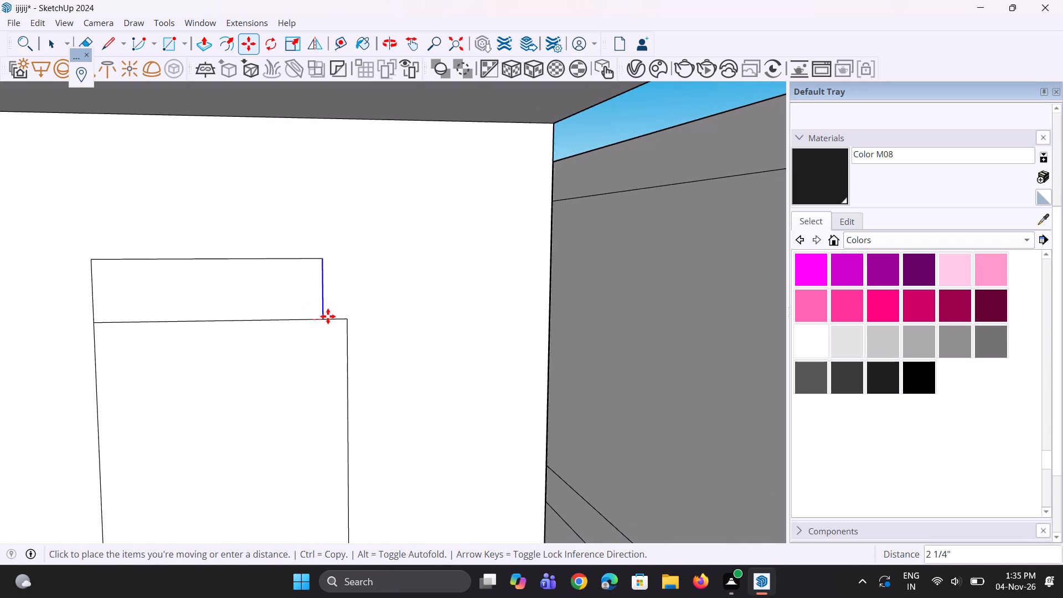
click(346, 319)
Move the added rectangle's right edge on the left tower's second balcony from the top to the door outline's upper-right corner.
scroll(333, 280, down, 5)
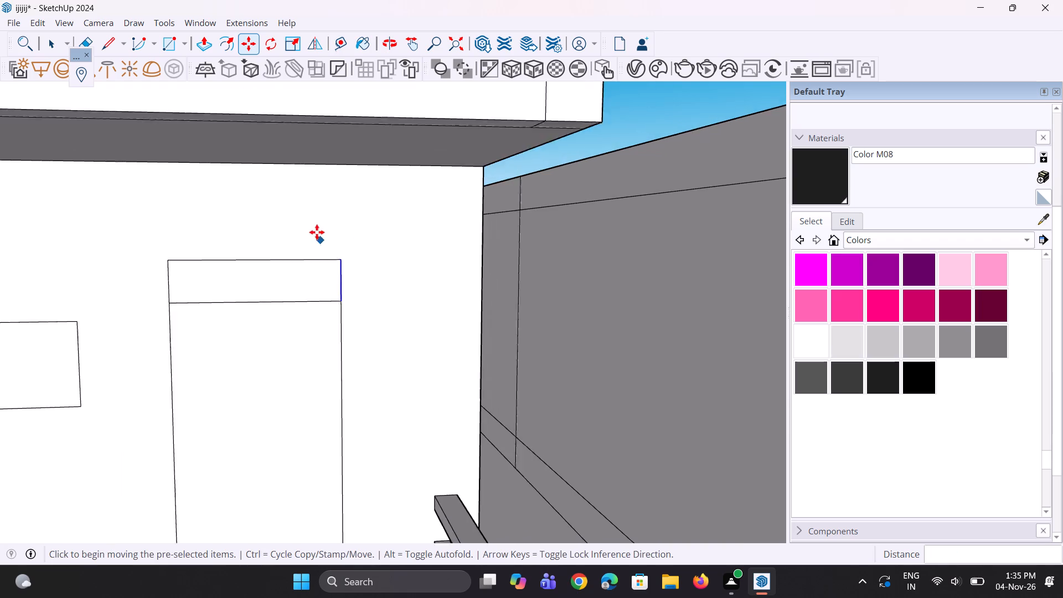
scroll(317, 232, down, 12)
middle_drag(324, 401, 318, 340)
key(space)
key(space)
scroll(264, 229, down, 4)
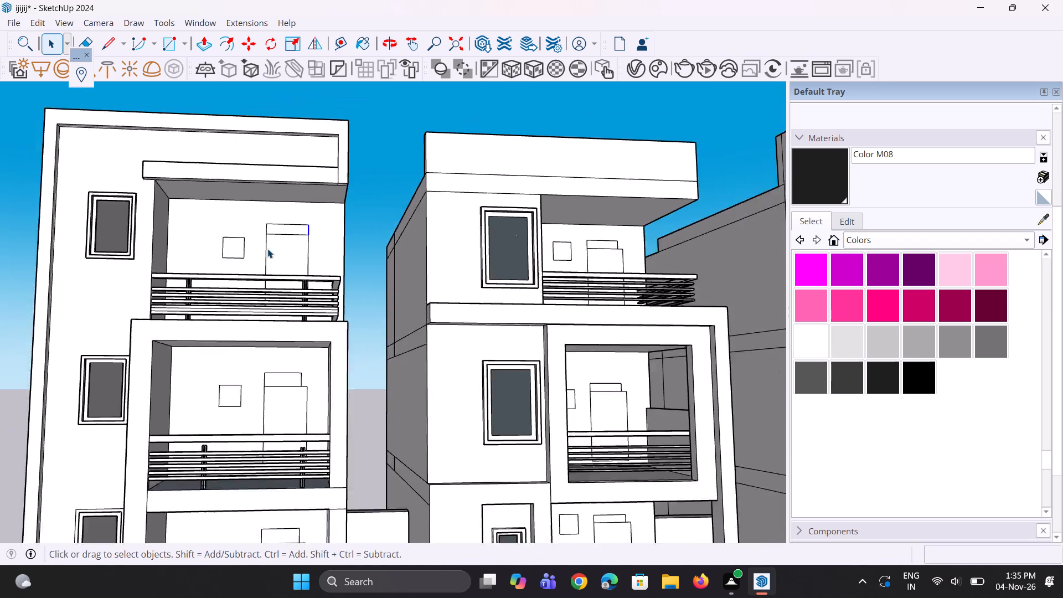
scroll(267, 249, down, 1)
scroll(285, 355, up, 12)
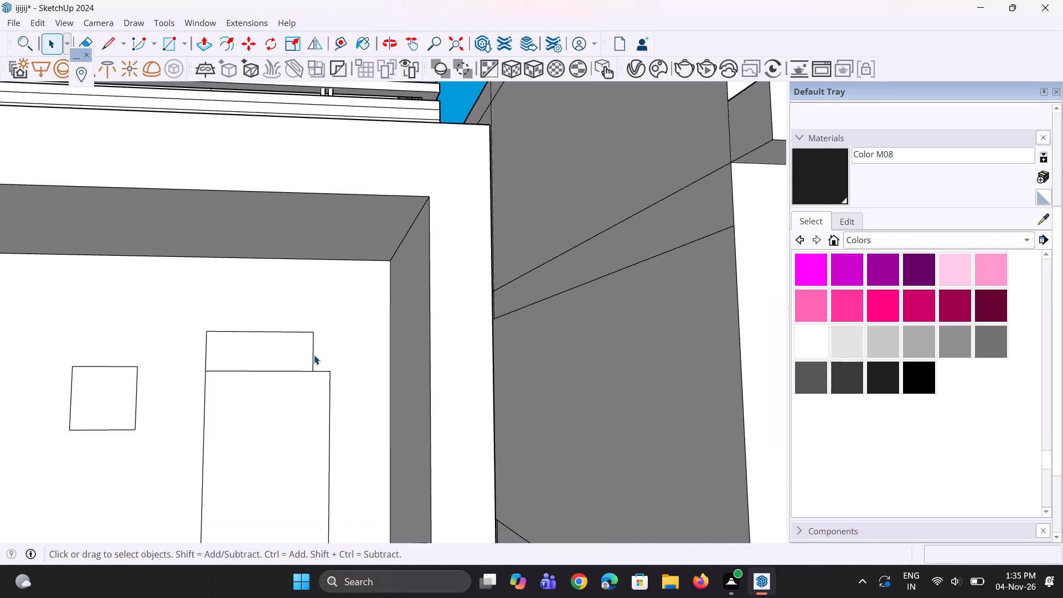
click(314, 354)
key(m)
scroll(313, 390, up, 6)
click(313, 361)
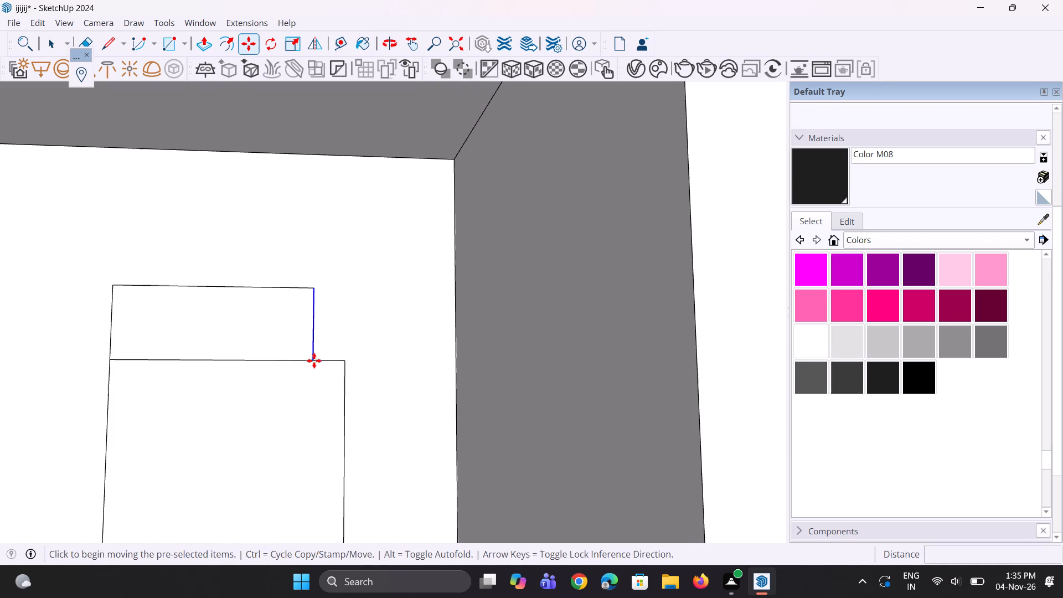
click(344, 360)
Move the added rectangle's right edge on the left tower's third balcony from the top to the door outline's upper-right corner.
scroll(300, 260, down, 10)
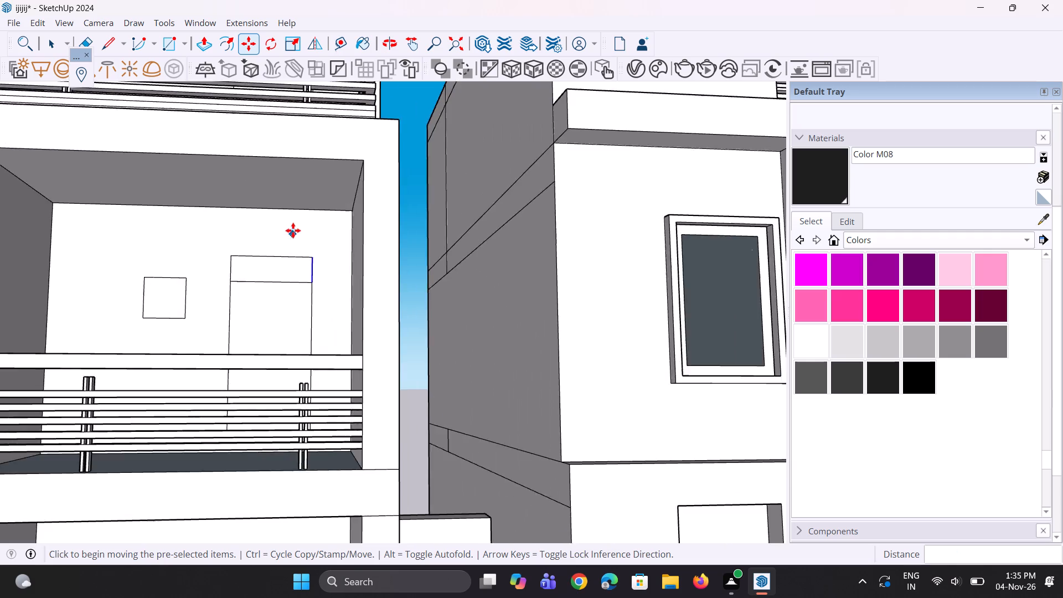
scroll(293, 230, down, 13)
scroll(292, 331, up, 10)
key(space)
scroll(307, 385, up, 6)
key(space)
key(space)
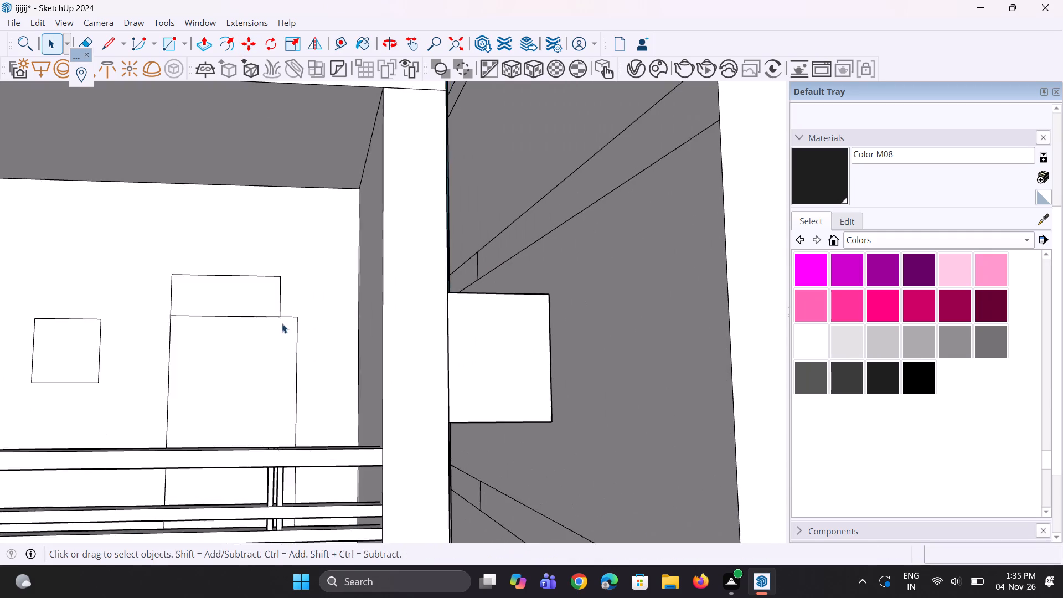
scroll(282, 323, up, 2)
click(279, 297)
scroll(273, 325, up, 4)
key(m)
scroll(280, 308, up, 3)
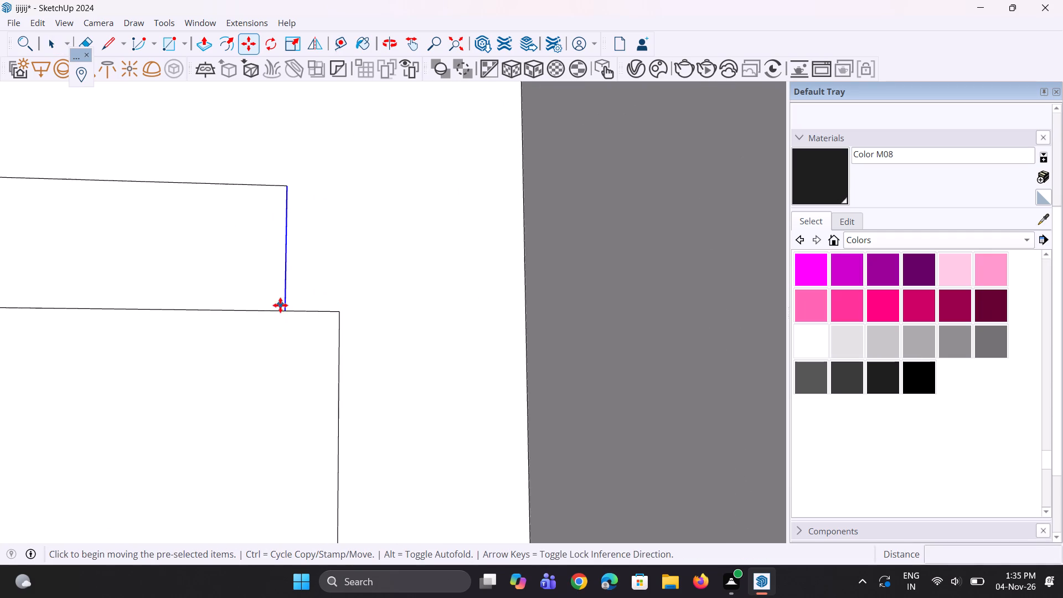
click(287, 306)
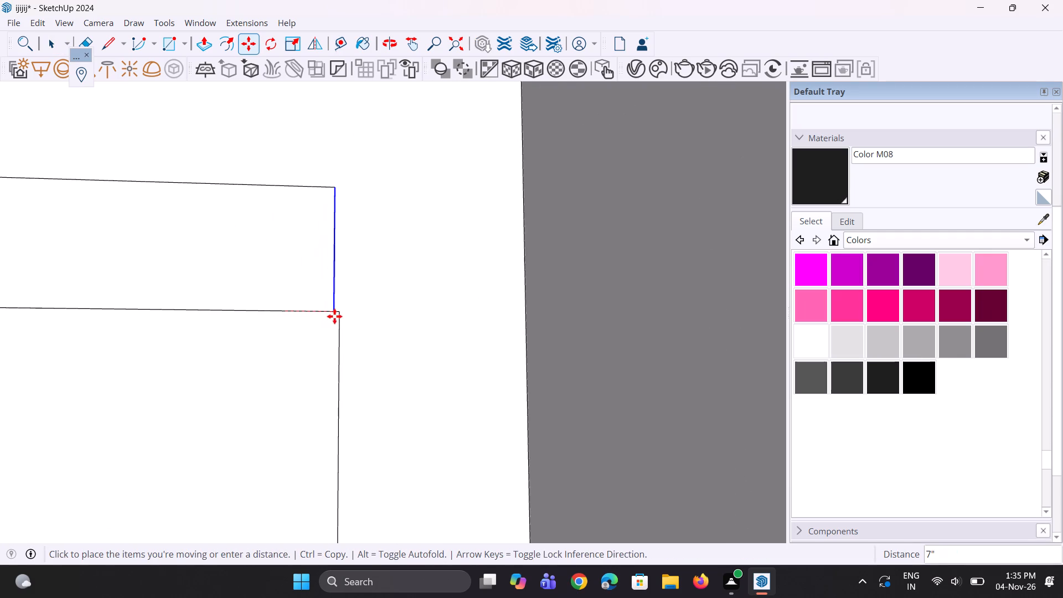
click(338, 316)
Move the added rectangle's right edge on the left tower's fourth balcony from the top 7 13/16" outward to the door outline's corner.
scroll(323, 274, down, 6)
scroll(282, 184, down, 11)
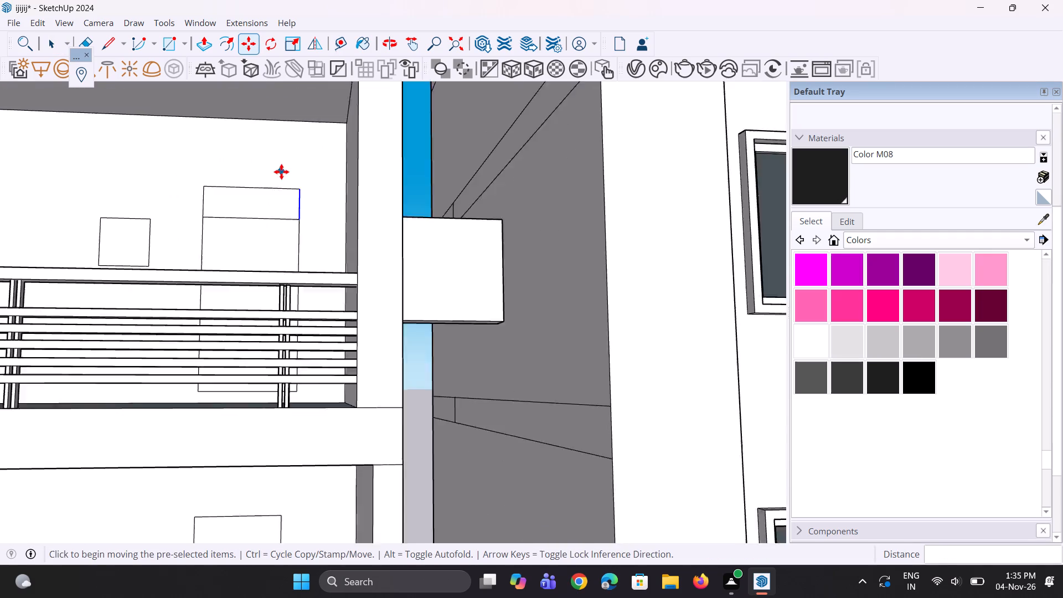
scroll(282, 170, down, 6)
scroll(275, 397, up, 9)
key(space)
key(space)
scroll(280, 290, up, 6)
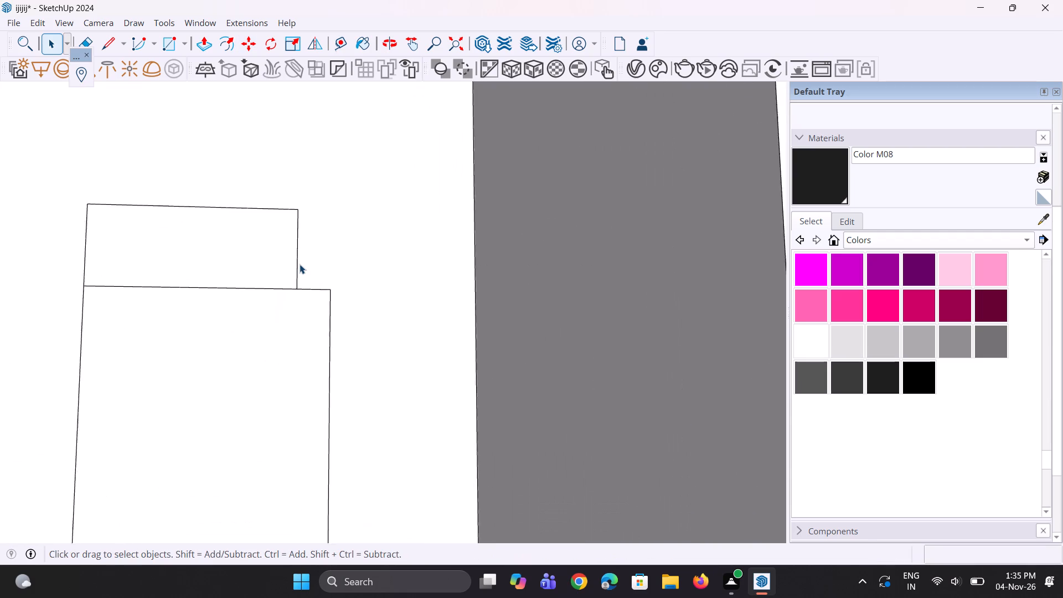
scroll(300, 264, up, 2)
click(297, 260)
scroll(291, 293, up, 6)
key(m)
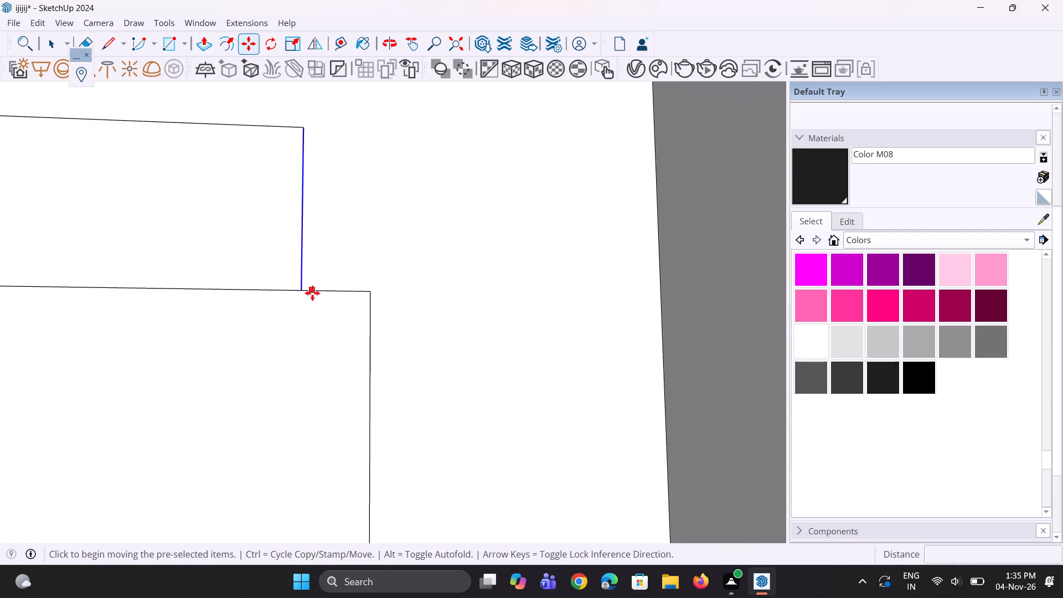
click(303, 290)
click(370, 294)
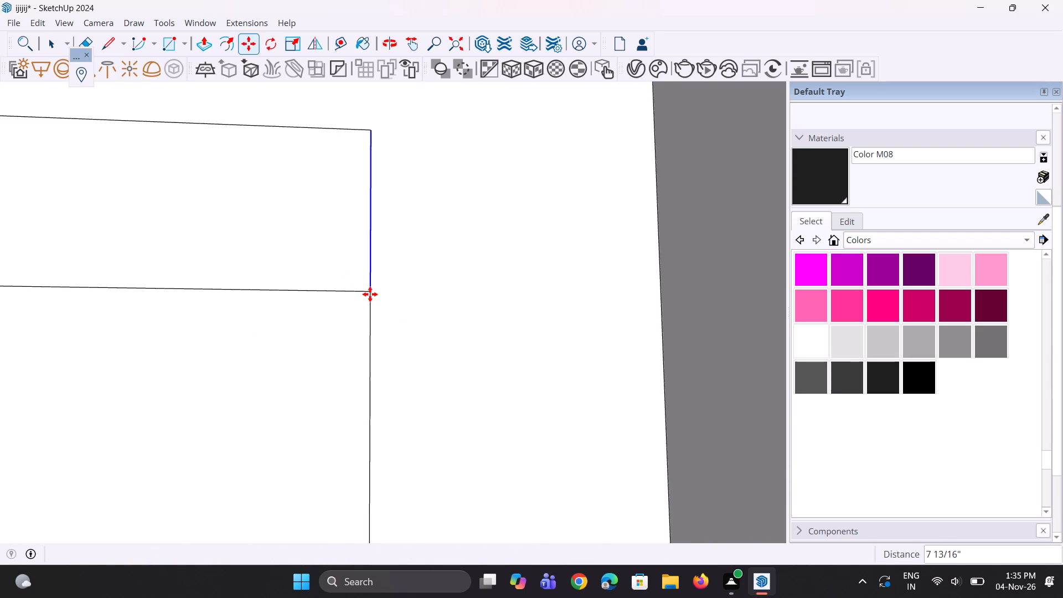
Move the right edge of the added rectangle on the left tower's lowest balcony outward to the door outline's upper-right corner.
scroll(348, 267, down, 20)
scroll(348, 267, down, 9)
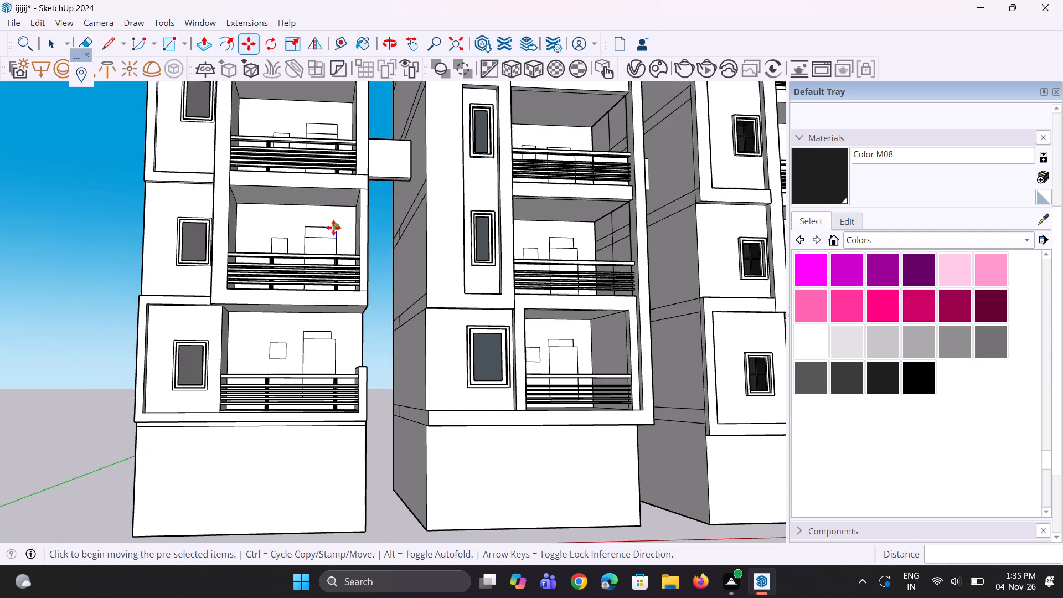
middle_drag(332, 312, 330, 349)
scroll(329, 352, up, 13)
key(space)
key(space)
key(space)
click(334, 321)
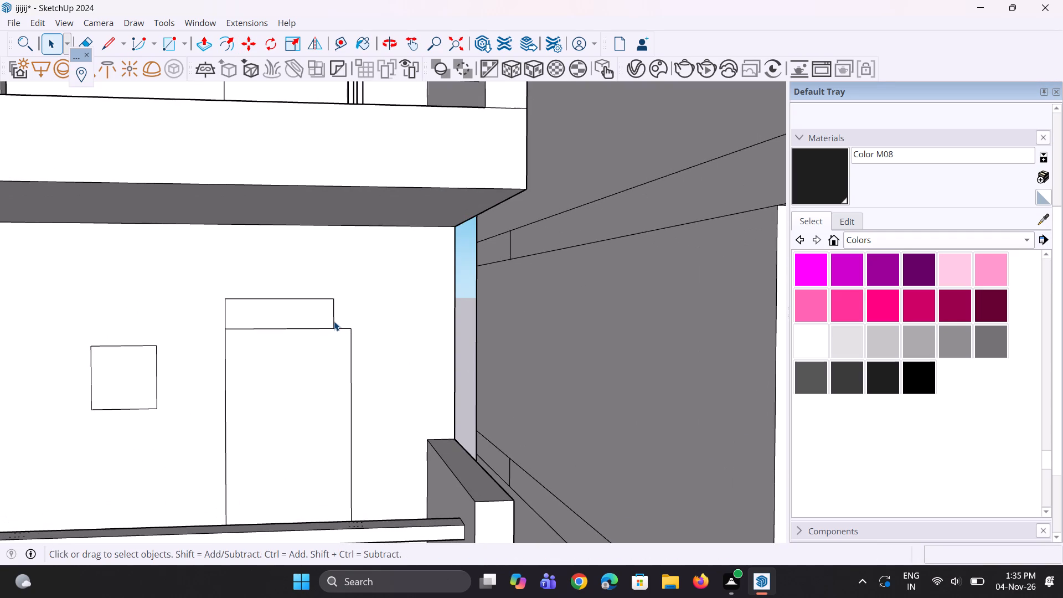
scroll(334, 321, up, 14)
key(m)
click(337, 346)
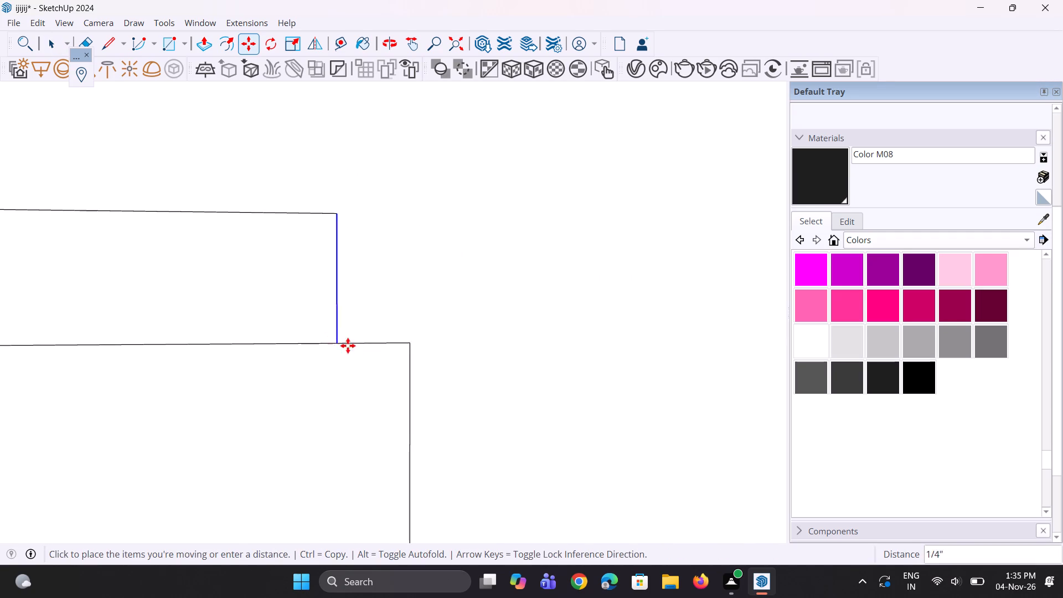
click(409, 349)
scroll(303, 406, down, 7)
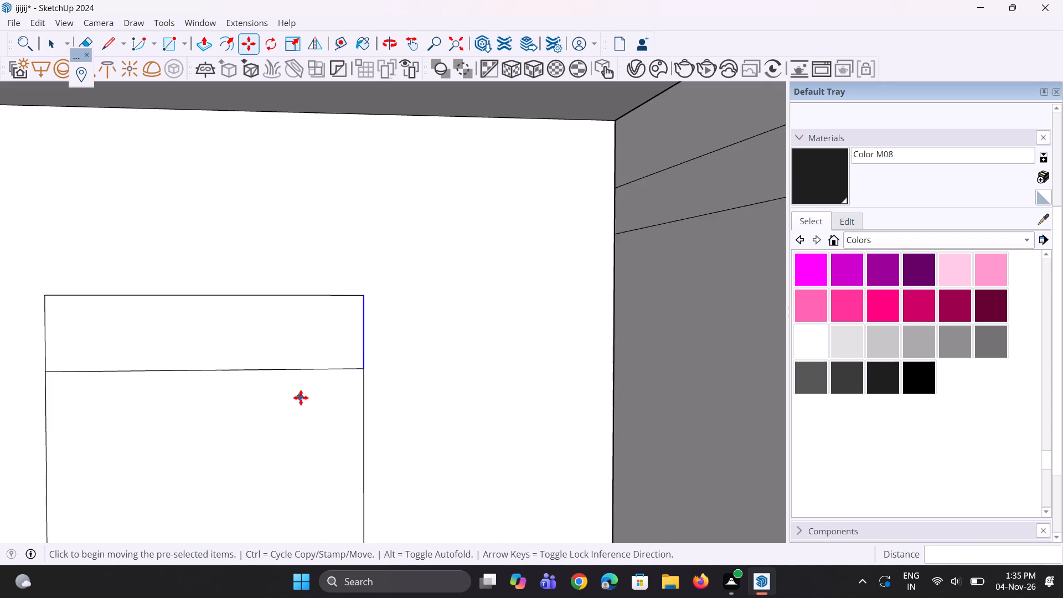
Move the right edge of the added rectangle on the middle tower's lowest balcony outward to the door outline's upper-right corner.
scroll(301, 398, down, 20)
scroll(301, 398, down, 2)
middle_drag(576, 368, 513, 364)
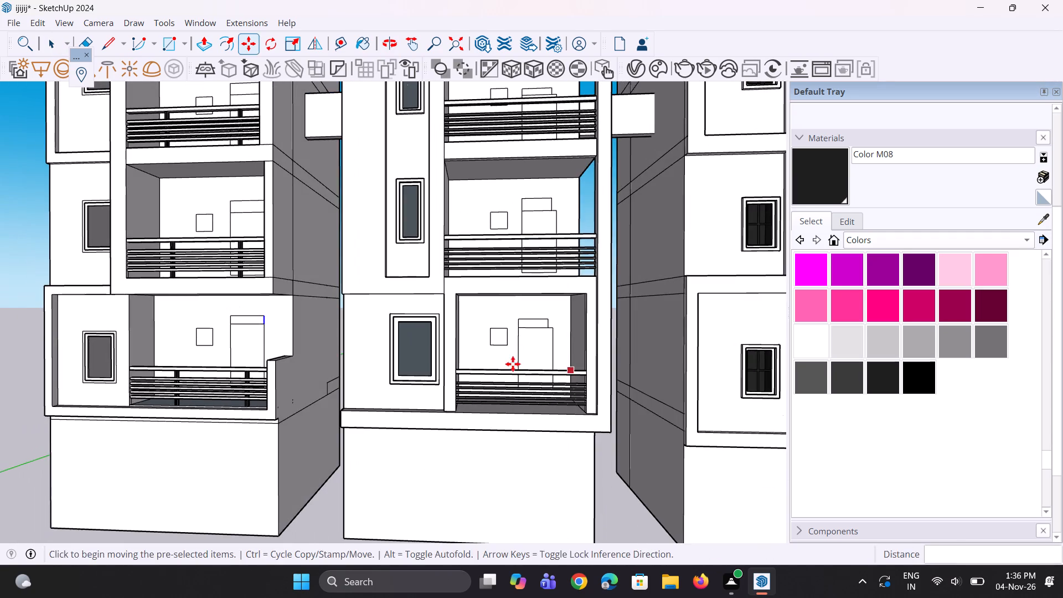
key(space)
scroll(573, 328, up, 14)
key(space)
key(space)
key(space)
click(518, 323)
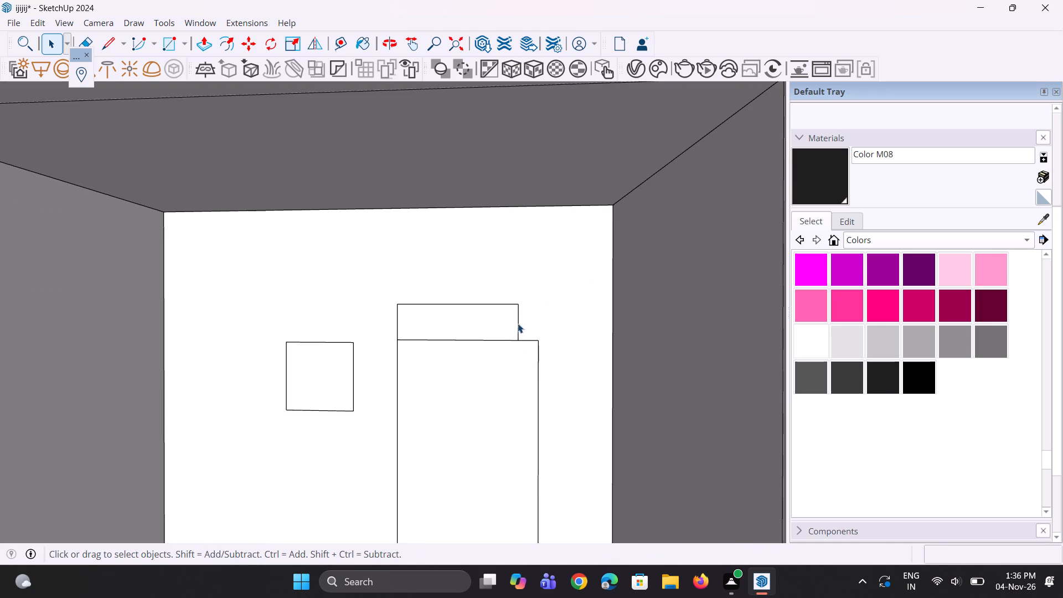
scroll(518, 344, up, 7)
key(m)
click(519, 338)
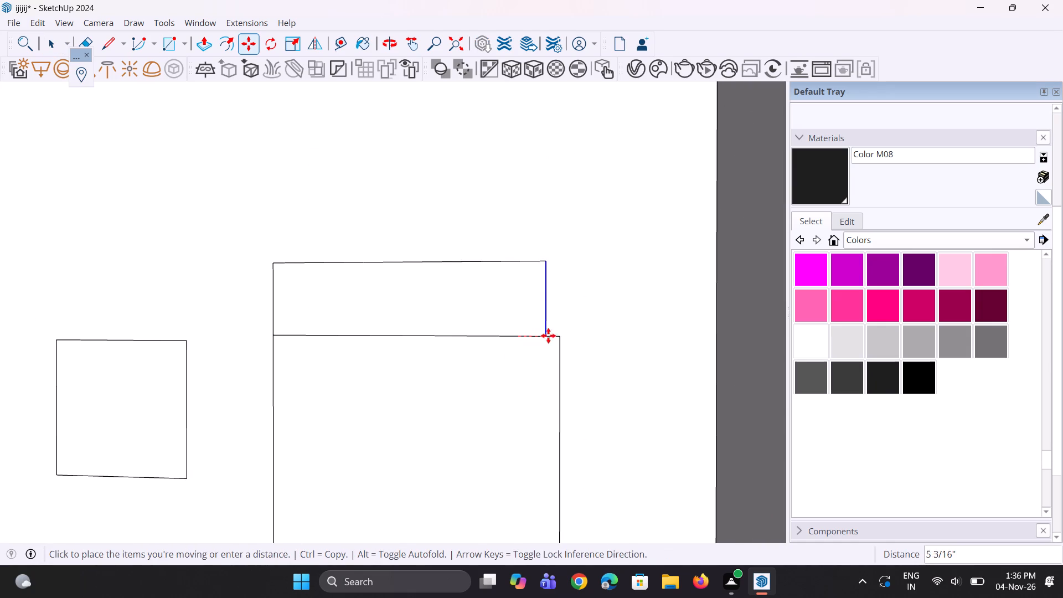
click(559, 344)
Move the added rectangle's right edge on the middle tower's second balcony from the bottom to the door outline's upper-right corner.
scroll(455, 413, down, 17)
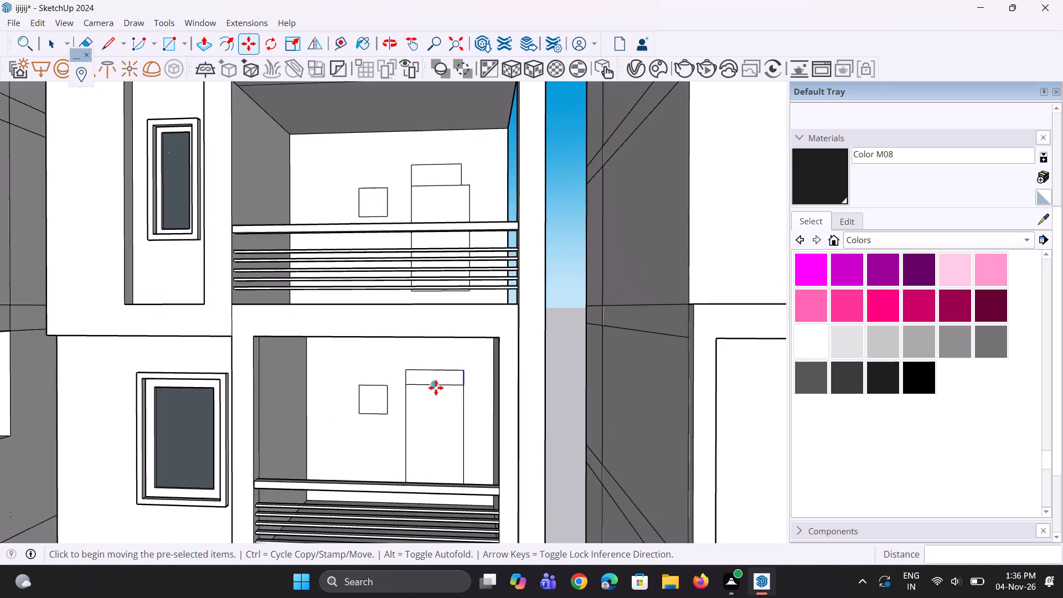
scroll(436, 388, down, 6)
middle_drag(435, 376, 458, 394)
key(space)
scroll(445, 272, up, 8)
key(space)
key(space)
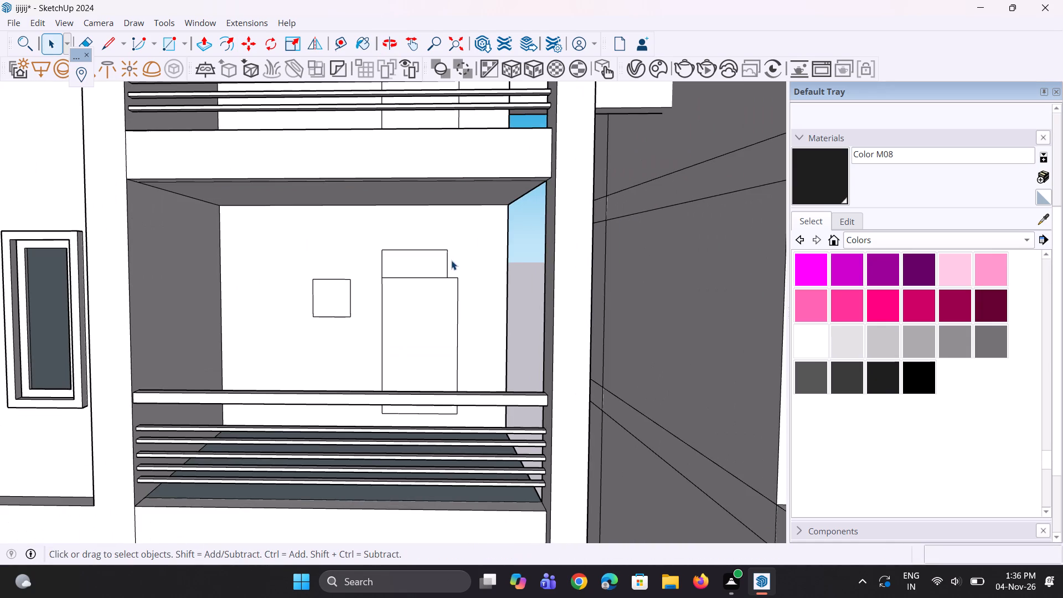
click(446, 269)
scroll(446, 272, up, 9)
key(m)
scroll(446, 274, up, 3)
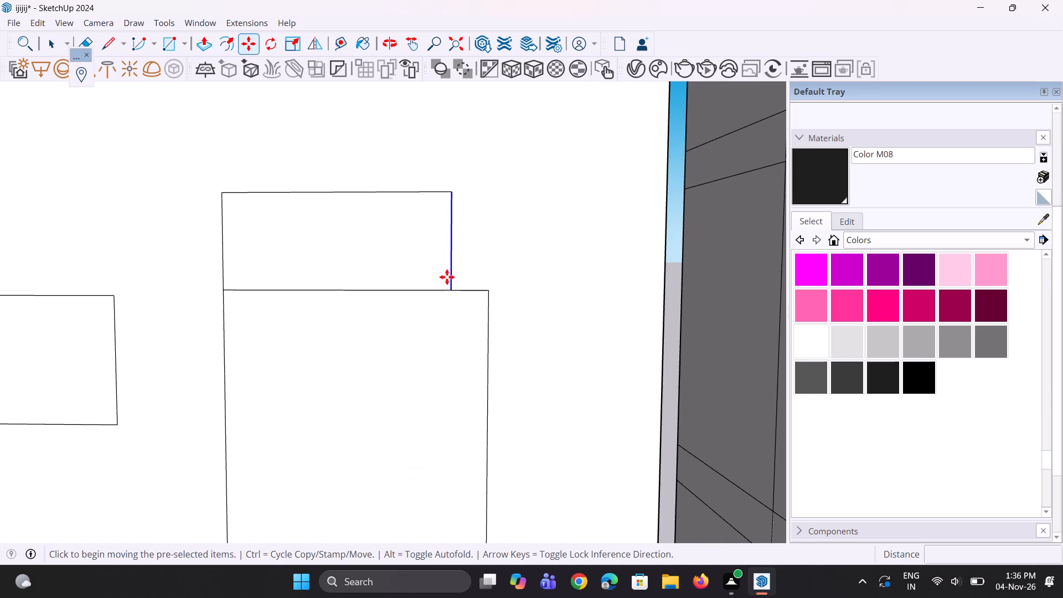
click(449, 288)
click(488, 297)
Move the added rectangle's right edge on the middle tower's third balcony from the bottom to the door outline's upper-right corner.
scroll(440, 400, down, 5)
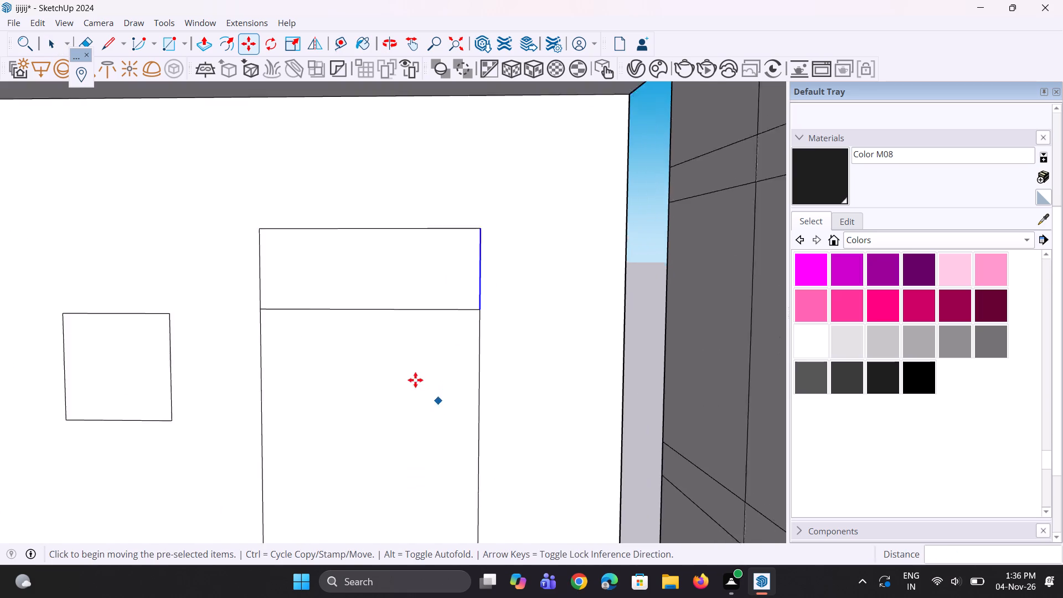
scroll(410, 369, down, 12)
key(space)
key(space)
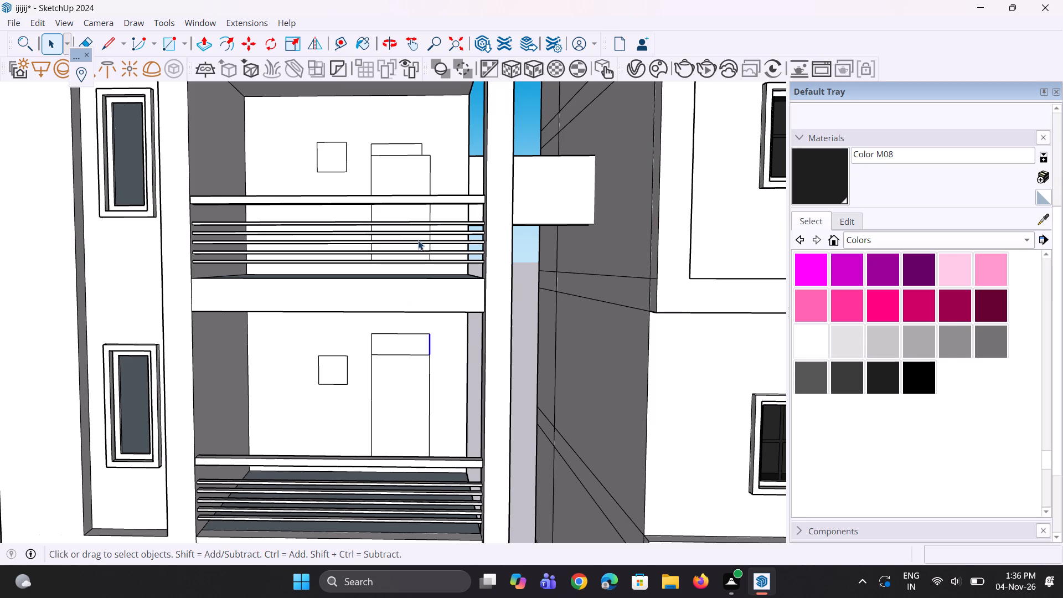
scroll(431, 101, up, 10)
click(419, 173)
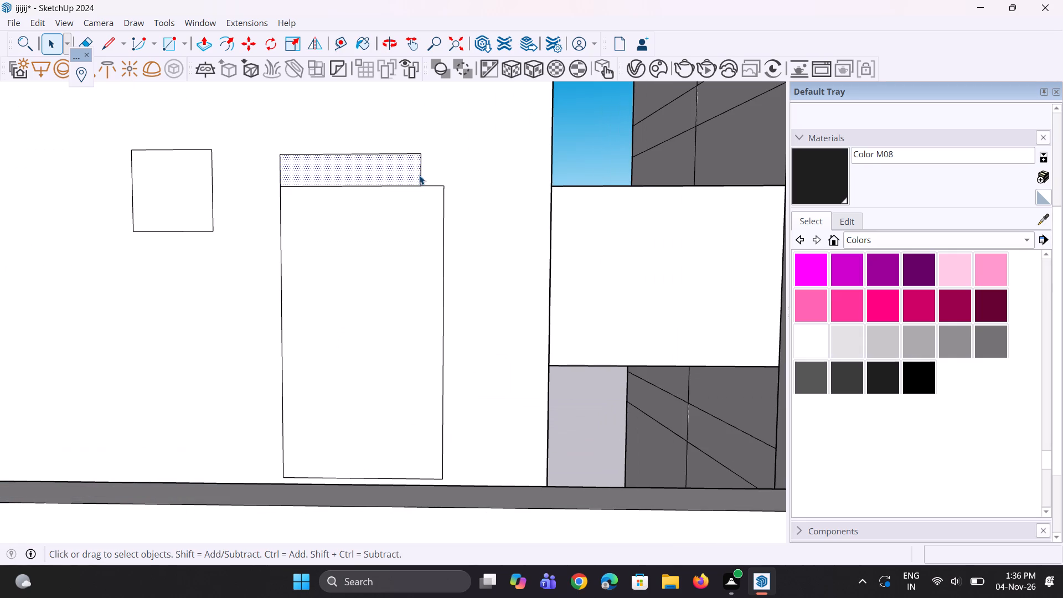
click(420, 175)
scroll(423, 183, up, 3)
key(m)
scroll(423, 183, up, 3)
click(416, 187)
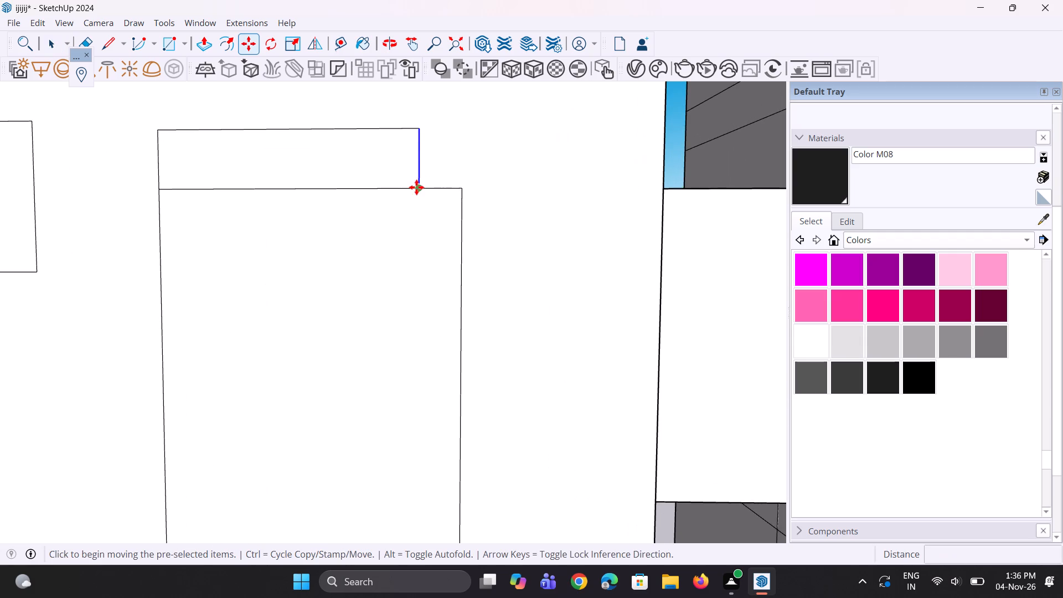
click(461, 190)
Move the added rectangle's right edge on the middle tower's fourth balcony from the bottom 7 13/16" outward to the door outline's corner.
scroll(426, 312, down, 8)
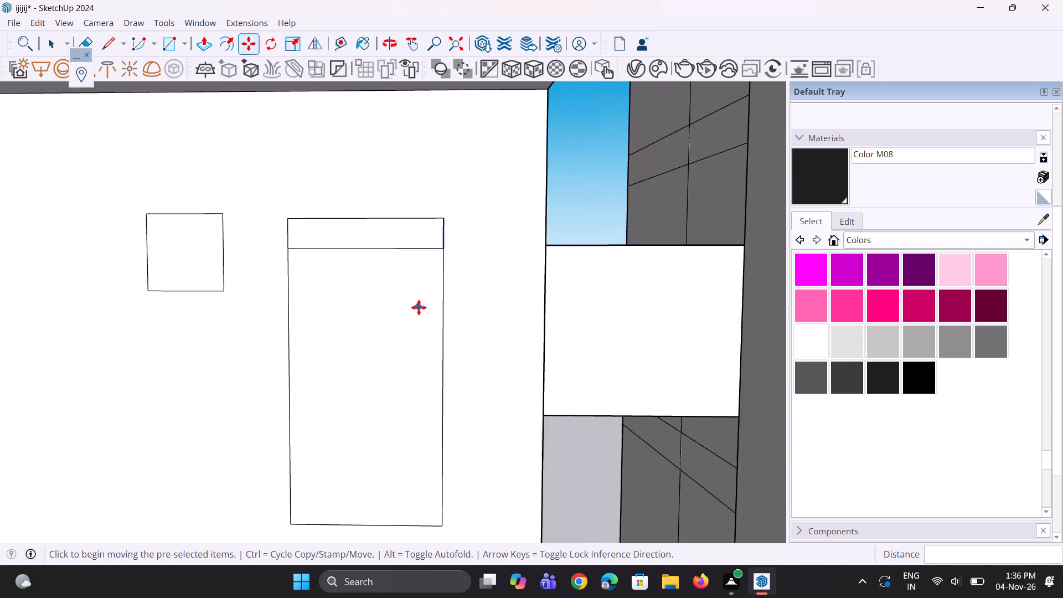
scroll(419, 307, down, 16)
scroll(408, 164, up, 10)
key(space)
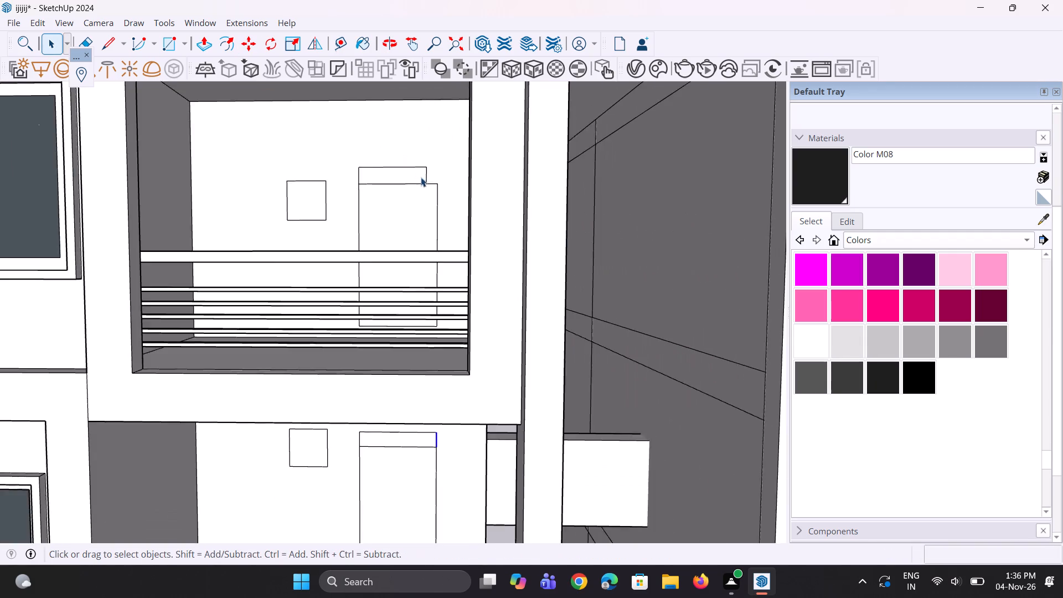
scroll(421, 177, up, 2)
key(space)
click(429, 176)
scroll(429, 190, up, 8)
key(m)
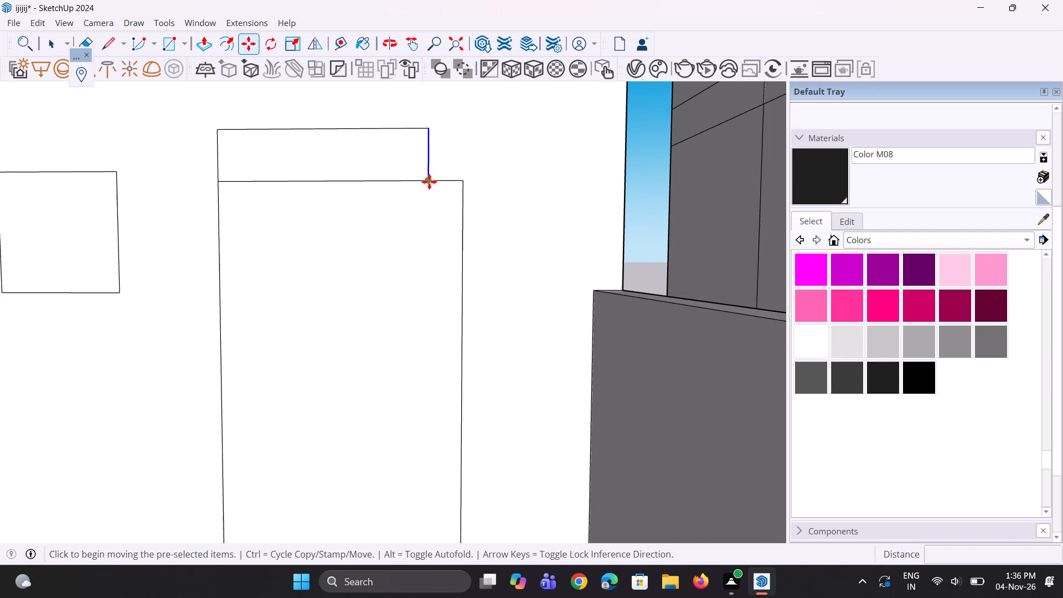
click(429, 182)
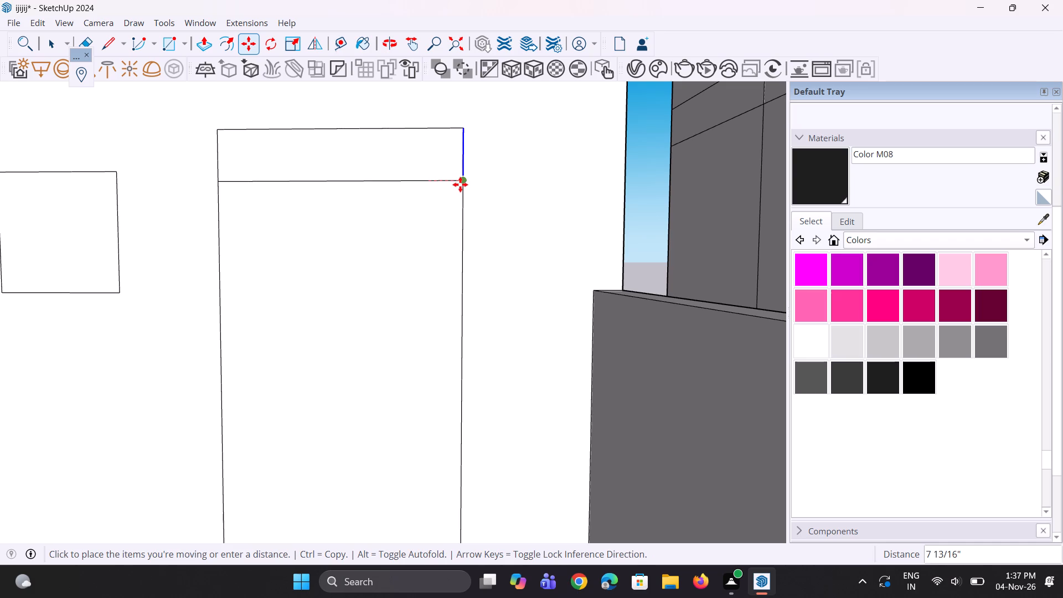
click(460, 184)
Move the right edge of the added rectangle on the middle tower's top balcony outward to the door outline's upper-right corner.
scroll(405, 211, down, 17)
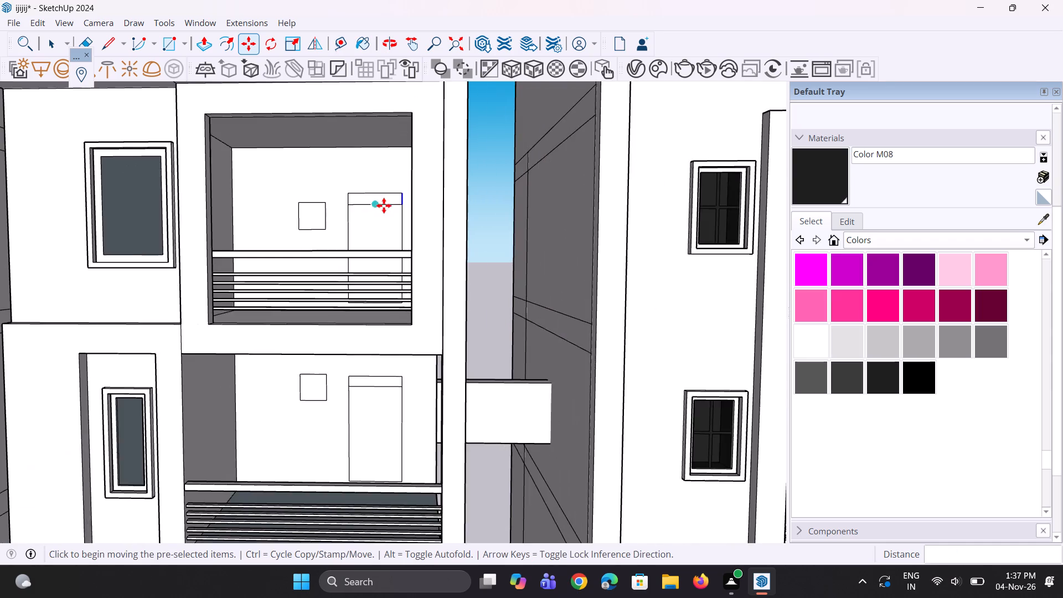
scroll(384, 205, down, 5)
key(space)
key(space)
scroll(375, 195, down, 5)
key(space)
scroll(400, 74, up, 11)
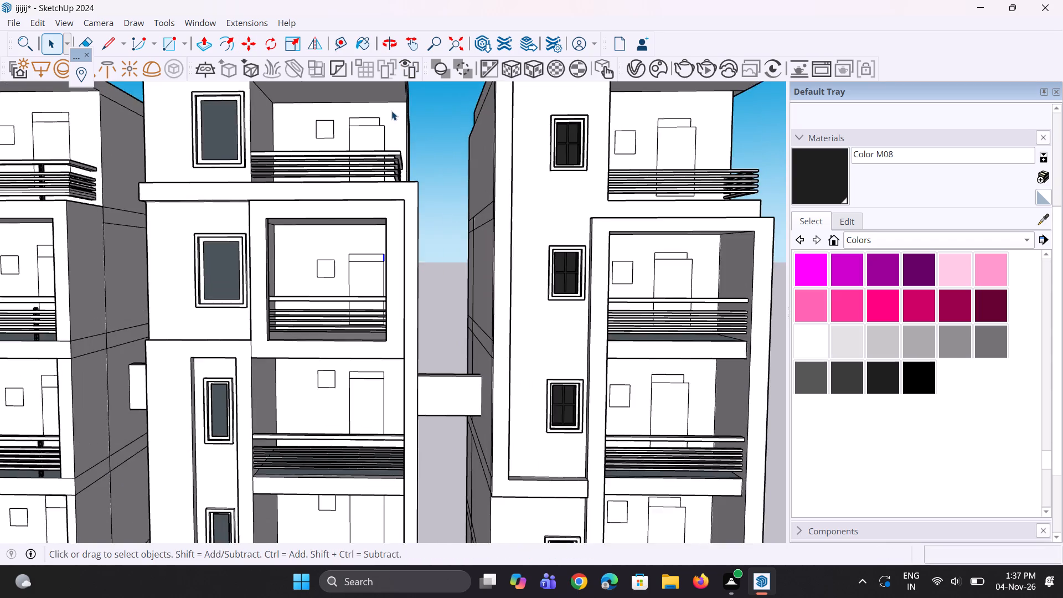
scroll(391, 111, up, 11)
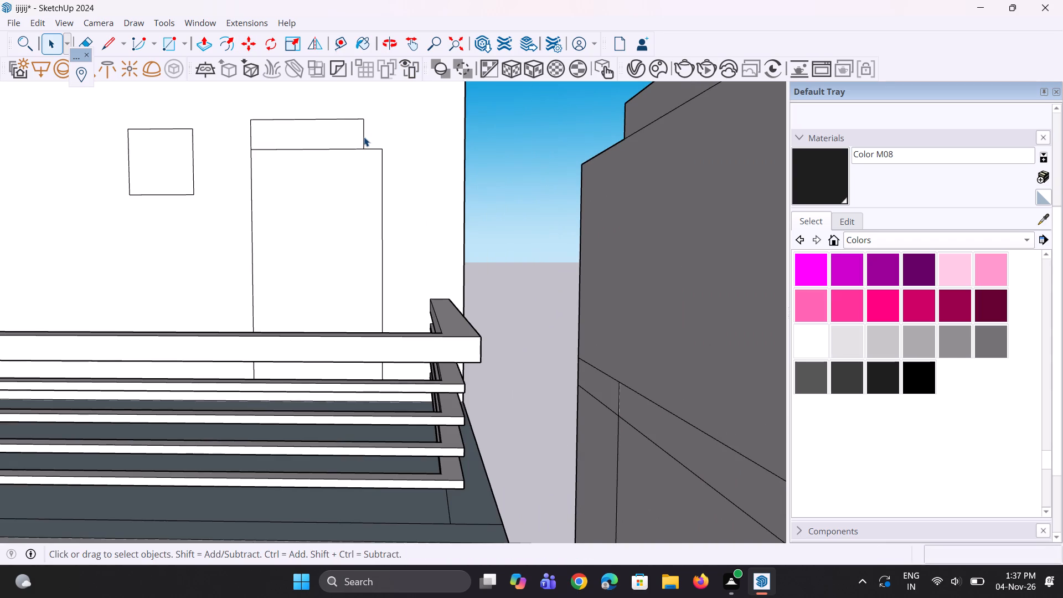
click(364, 137)
scroll(364, 137, up, 11)
key(m)
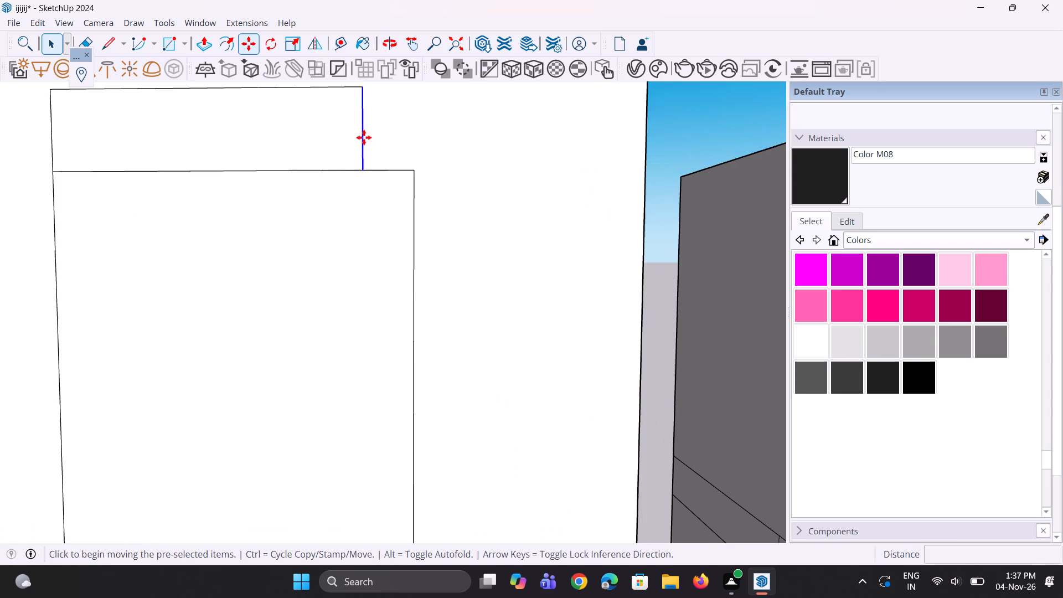
click(364, 173)
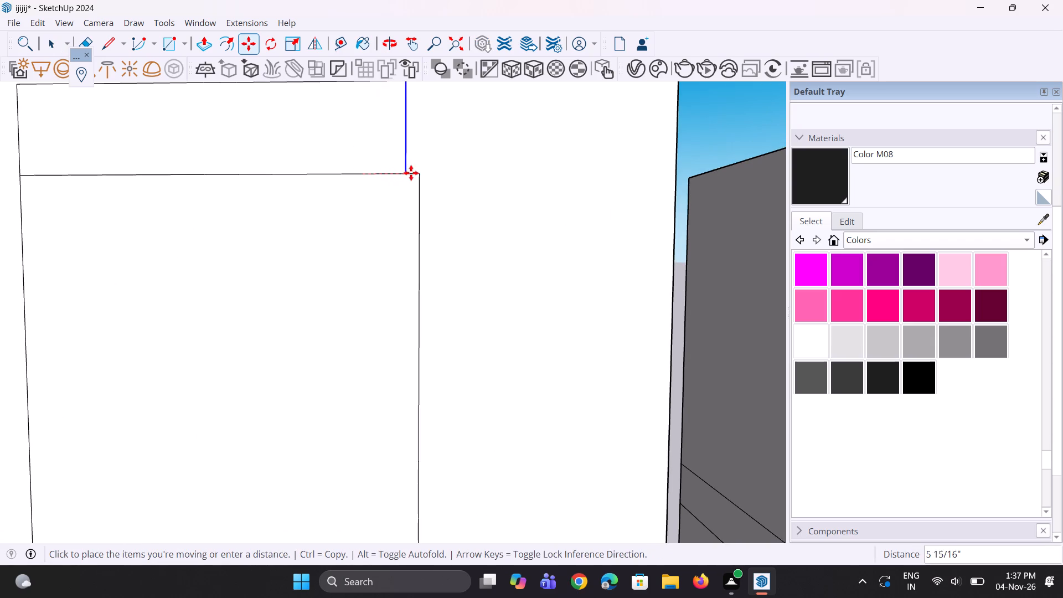
click(418, 174)
Move the right edge of the added rectangle on the right tower's top balcony outward to the door outline's upper-right corner.
scroll(339, 166, down, 11)
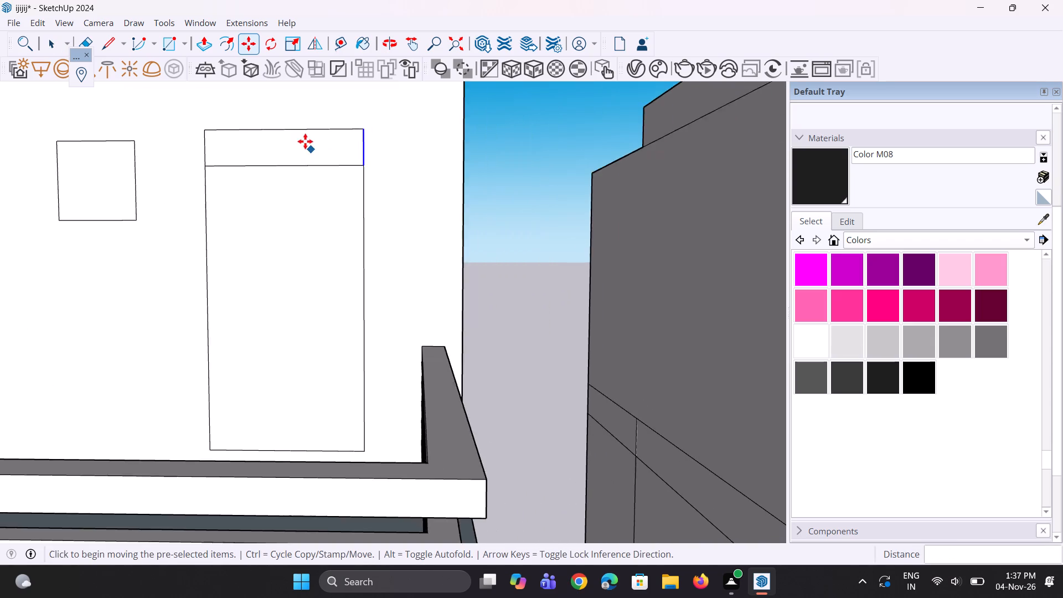
scroll(305, 140, down, 11)
key(space)
scroll(278, 135, down, 4)
key(space)
scroll(276, 135, down, 5)
key(space)
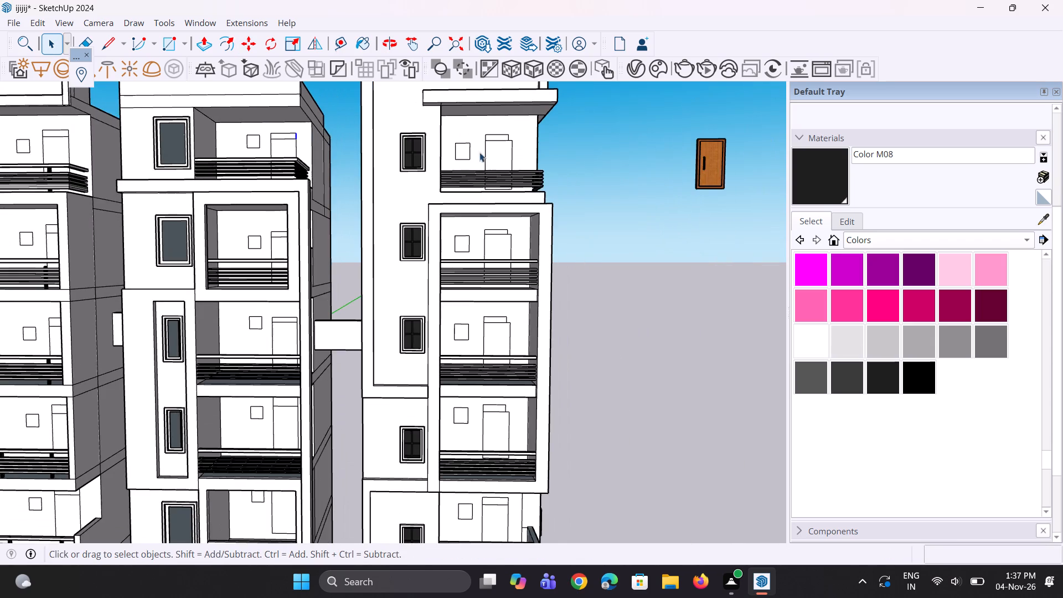
scroll(506, 152, up, 16)
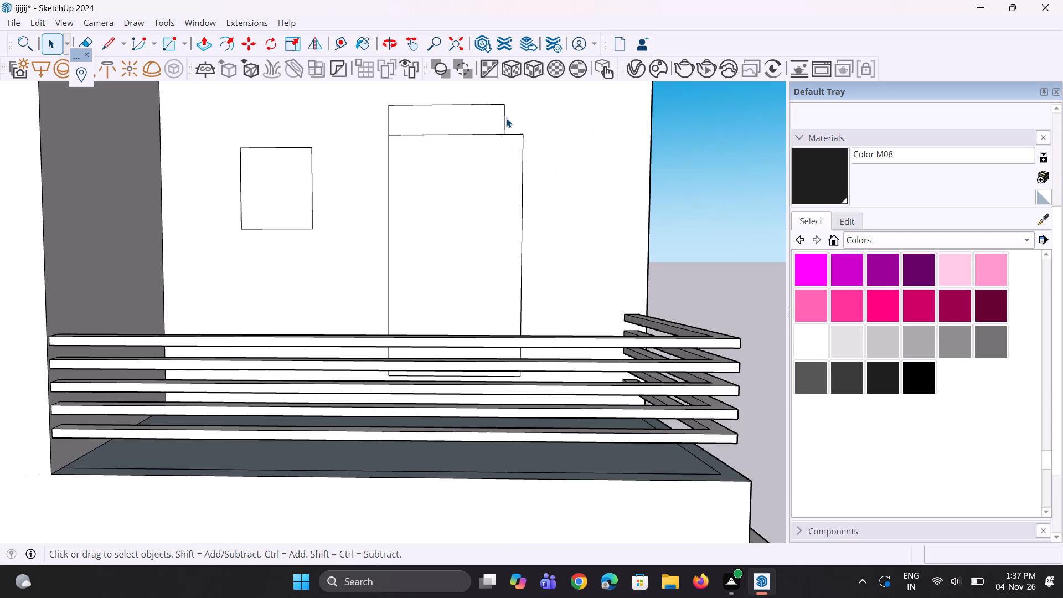
scroll(505, 117, down, 3)
scroll(505, 105, up, 3)
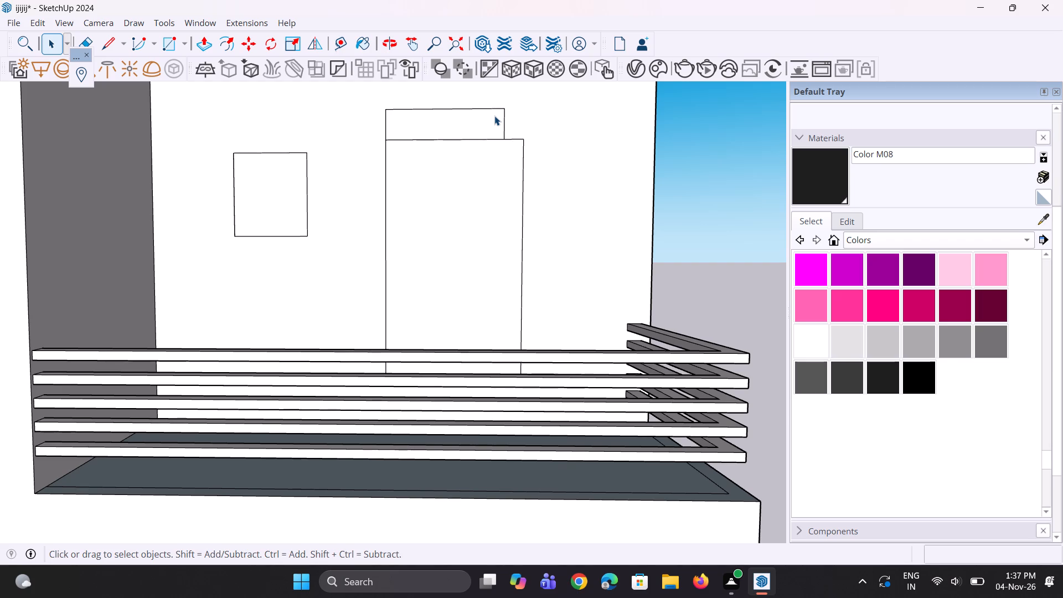
scroll(554, 112, up, 3)
click(490, 132)
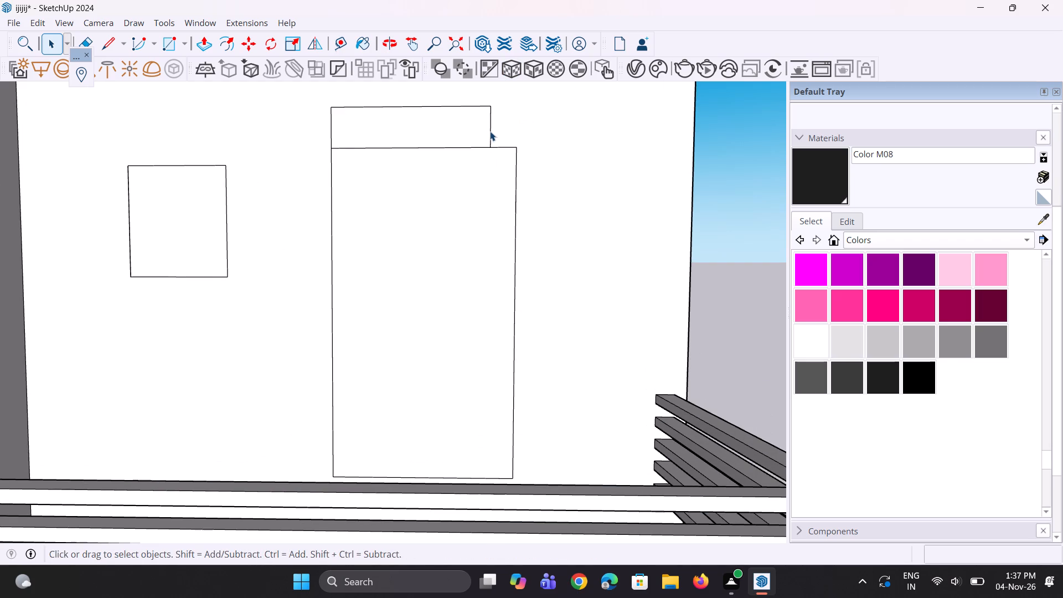
key(m)
scroll(489, 153, up, 4)
click(491, 141)
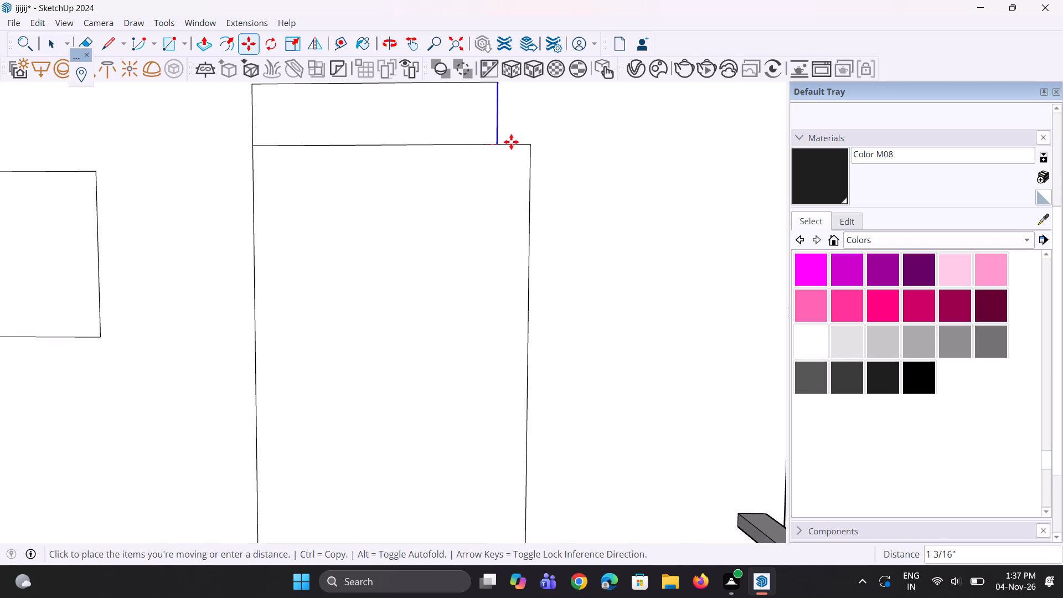
click(531, 145)
Move the right edge of the added rectangle on the right tower's fourth balcony from the bottom 7 13/16" outward to the door outline's corner.
scroll(481, 140, down, 9)
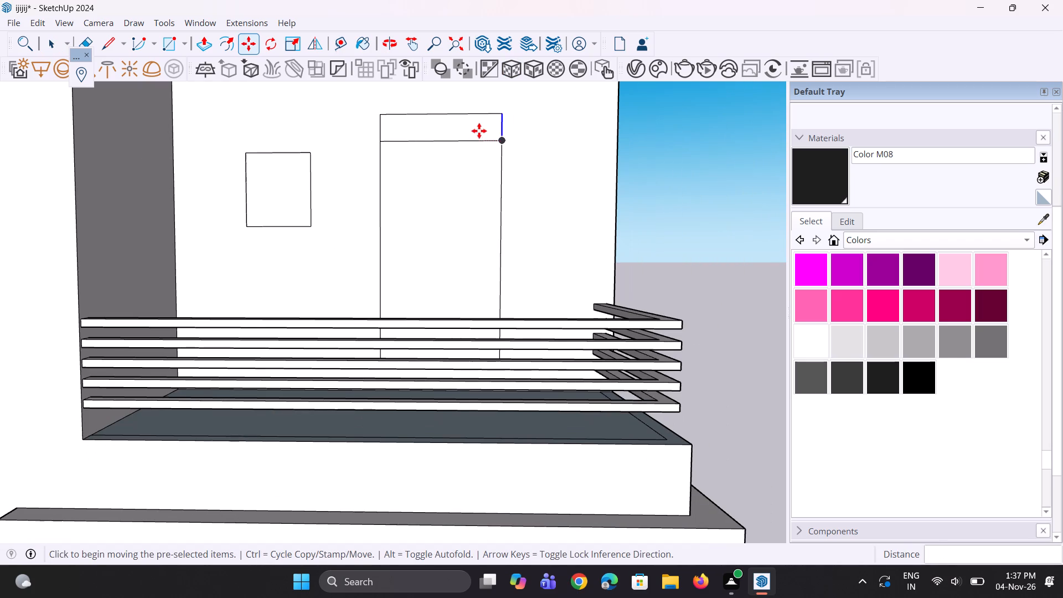
key(space)
key(space)
scroll(481, 120, down, 4)
key(space)
key(space)
scroll(482, 113, down, 4)
key(space)
key(space)
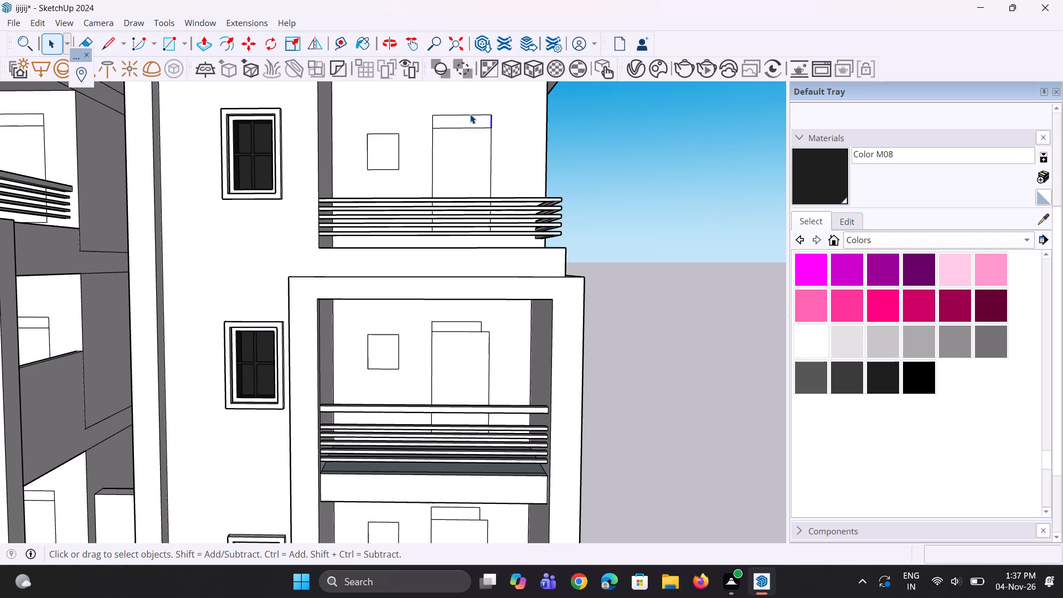
scroll(487, 245, up, 8)
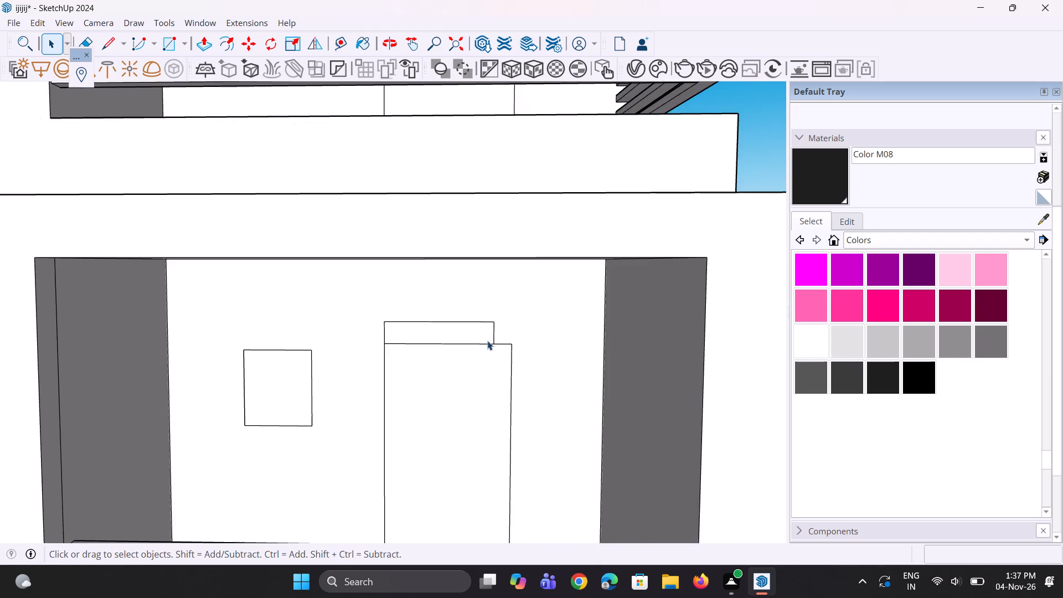
scroll(487, 341, up, 3)
click(497, 331)
scroll(504, 385, up, 3)
key(m)
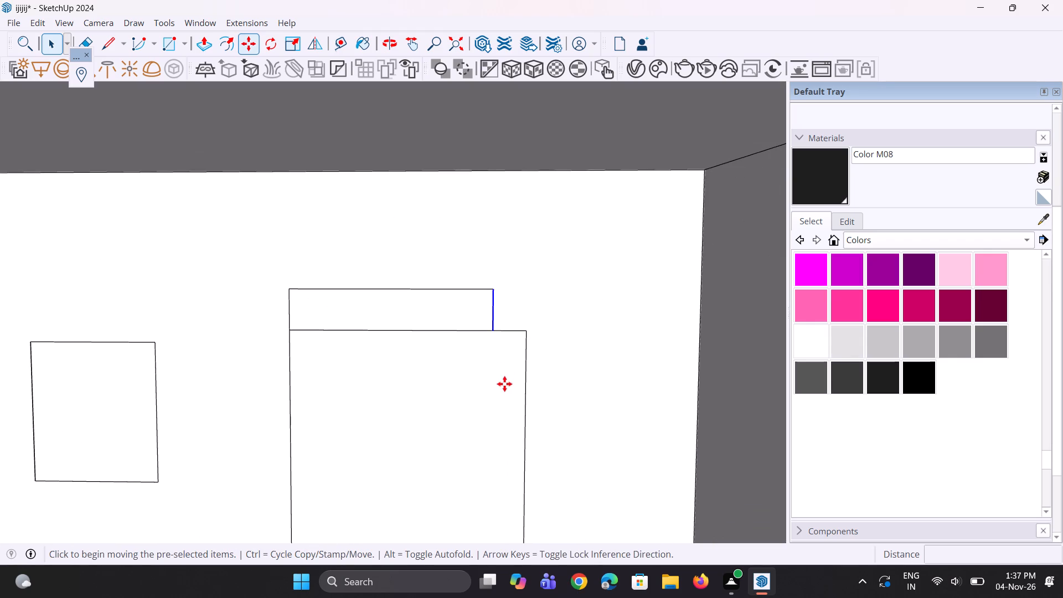
click(489, 327)
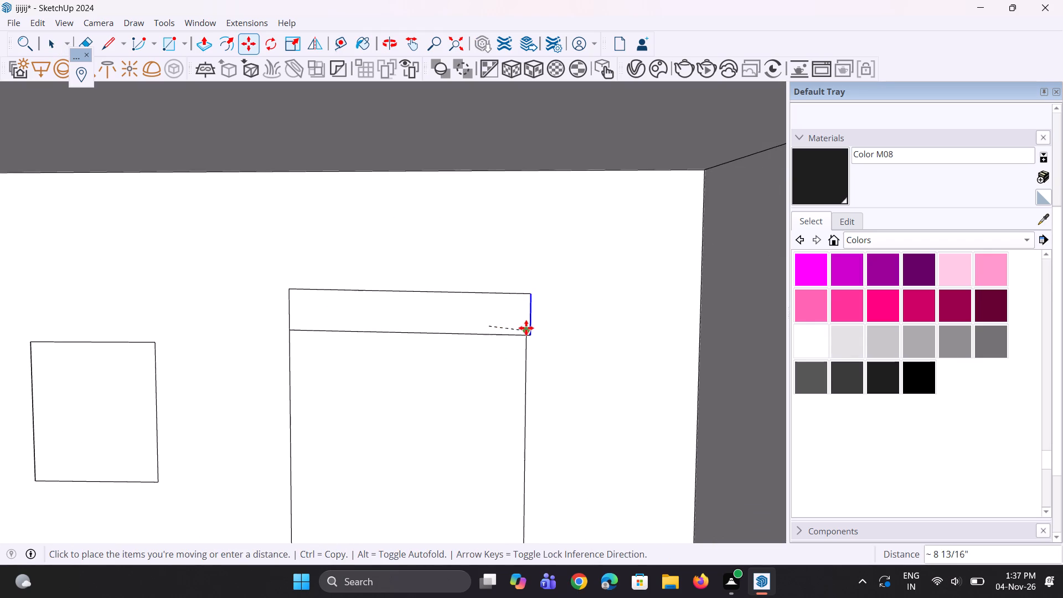
key(Escape)
scroll(513, 344, up, 2)
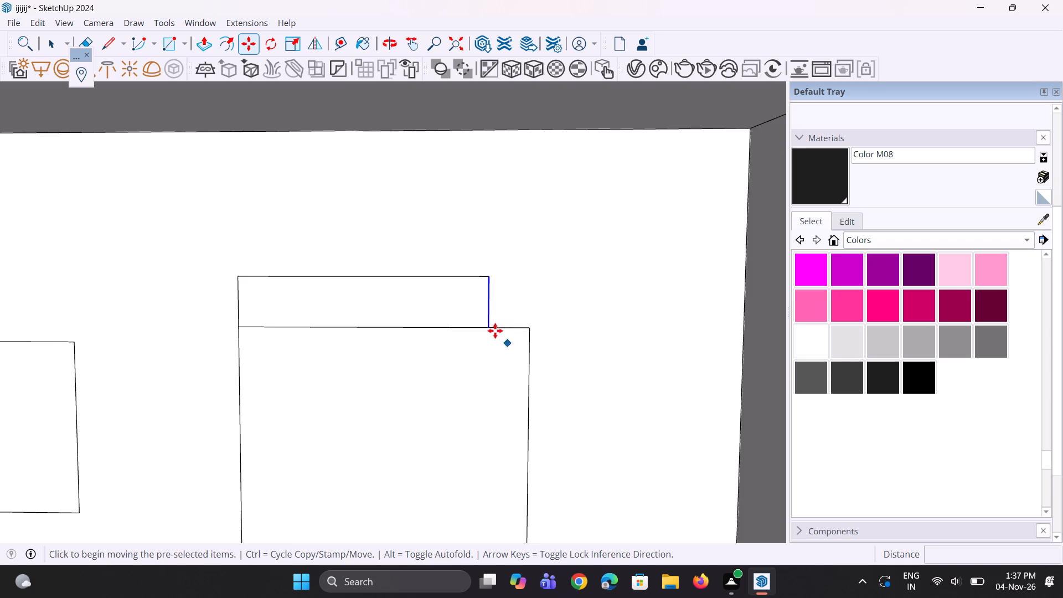
click(490, 326)
click(528, 325)
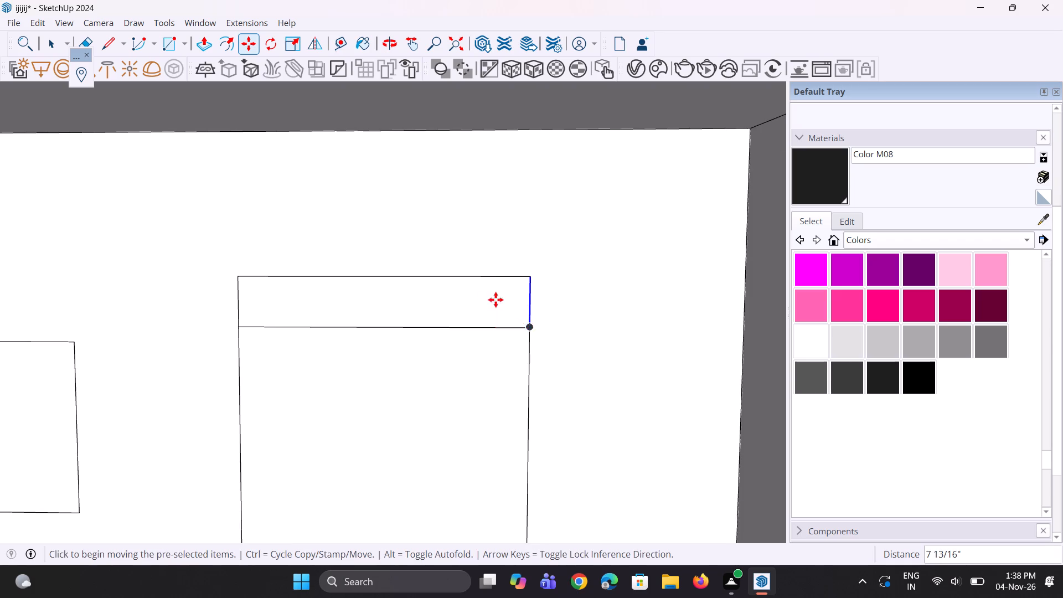
scroll(489, 297, down, 15)
key(space)
scroll(473, 251, down, 10)
key(space)
key(space)
Move the added rectangle's right edge on the right tower's third balcony from the bottom outward to the door outline's upper-right corner.
scroll(484, 369, up, 2)
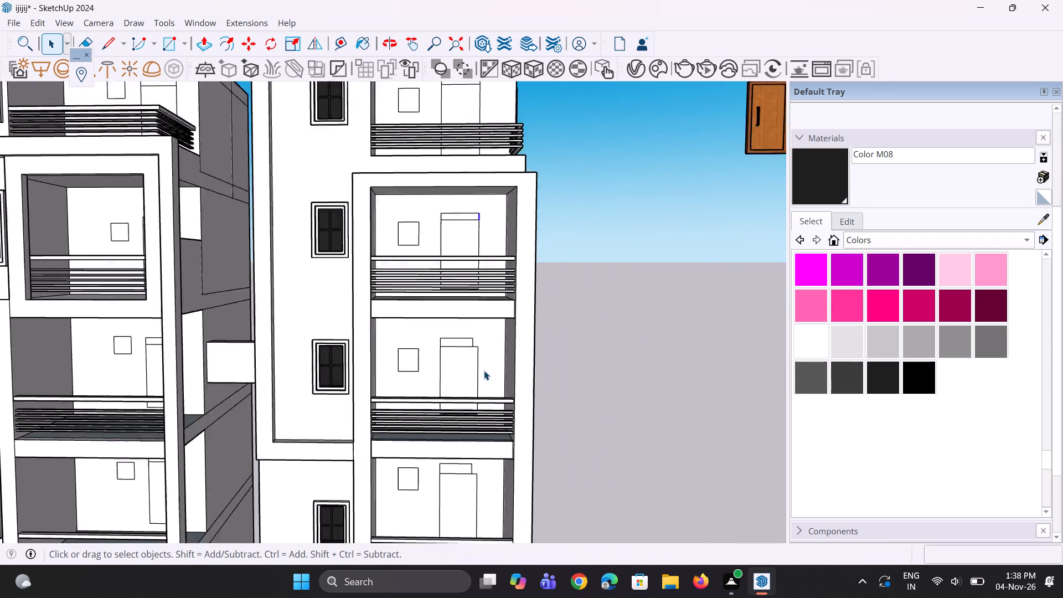
scroll(484, 370, up, 15)
scroll(458, 300, up, 2)
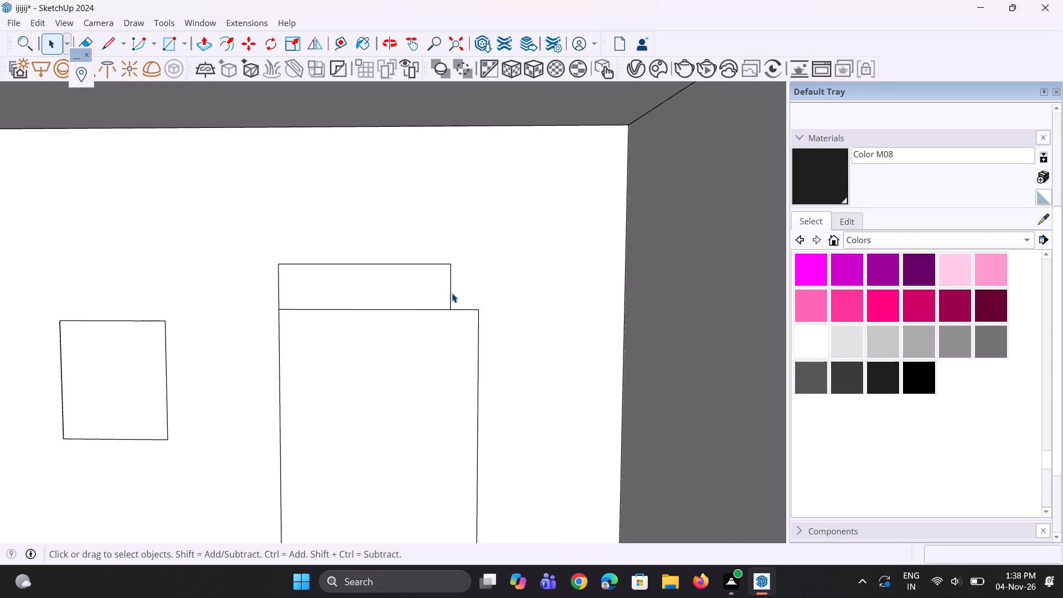
click(450, 293)
scroll(450, 338, up, 3)
key(m)
scroll(450, 338, up, 2)
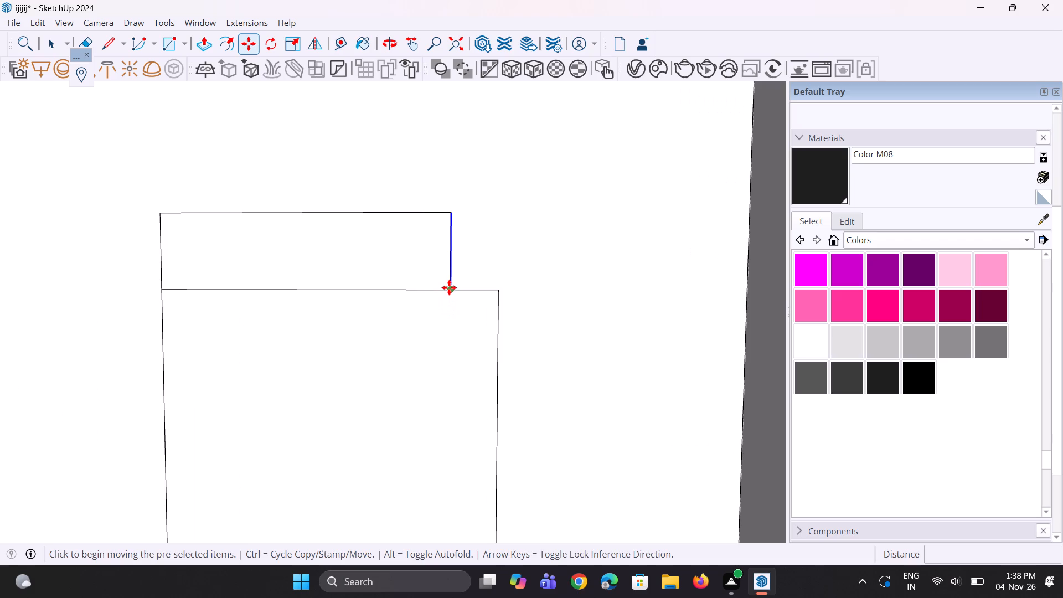
click(449, 287)
click(497, 291)
scroll(496, 284, down, 10)
scroll(479, 243, down, 5)
key(space)
scroll(478, 241, down, 9)
key(space)
key(space)
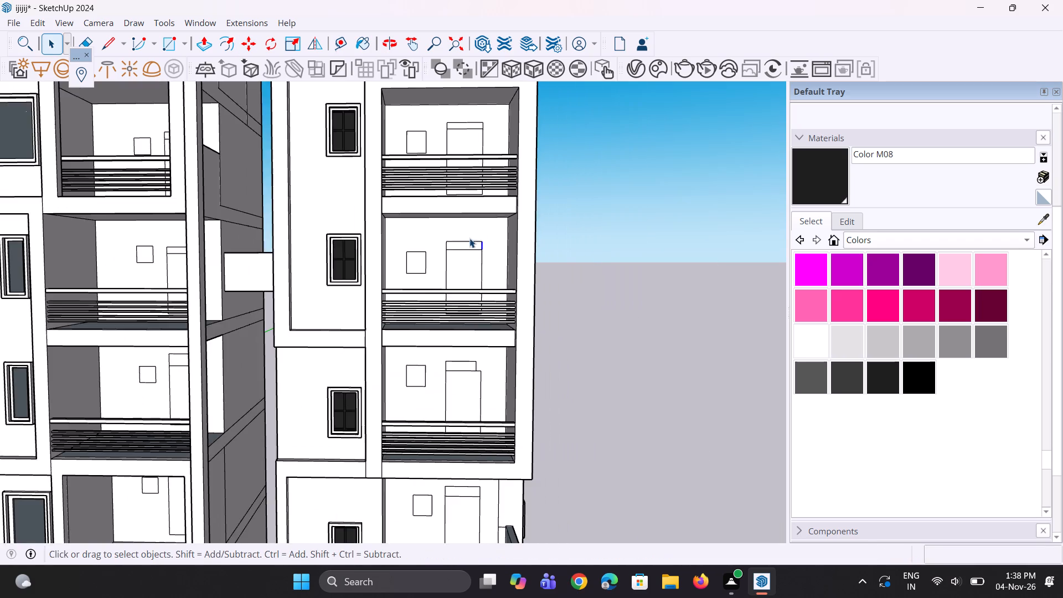
Move the added rectangle's right edge on the right tower's second balcony from the bottom outward to the door outline's upper-right corner.
scroll(477, 501, up, 5)
scroll(460, 377, up, 5)
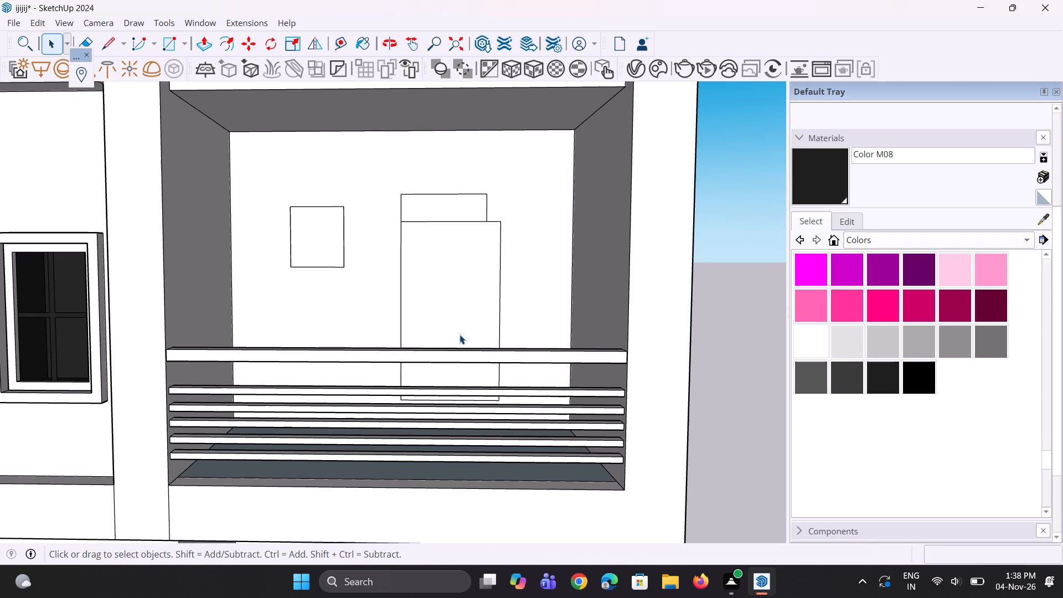
scroll(478, 312, up, 2)
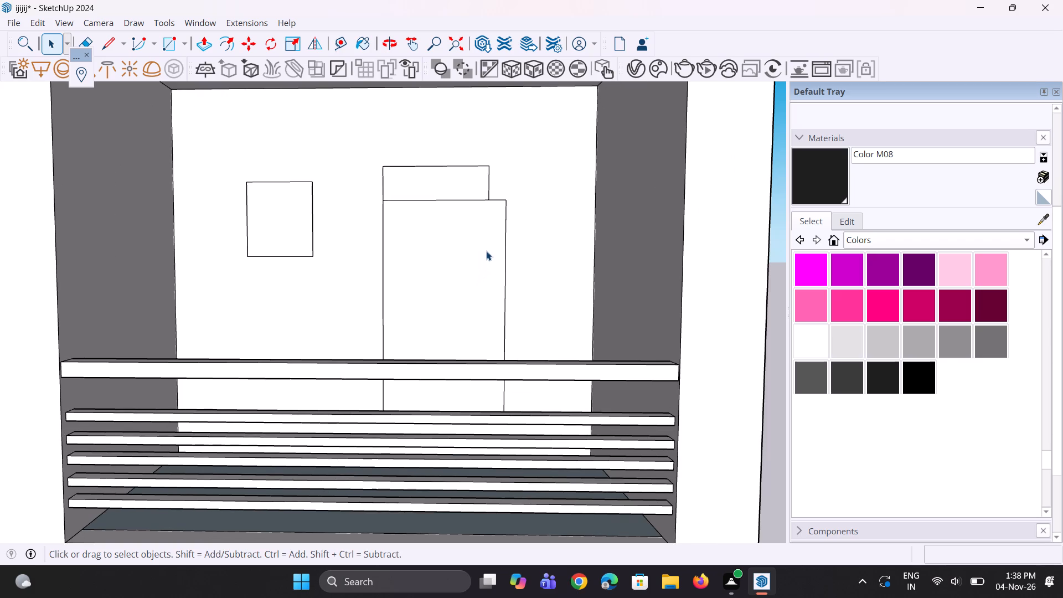
scroll(486, 245, up, 2)
scroll(495, 195, up, 2)
click(488, 174)
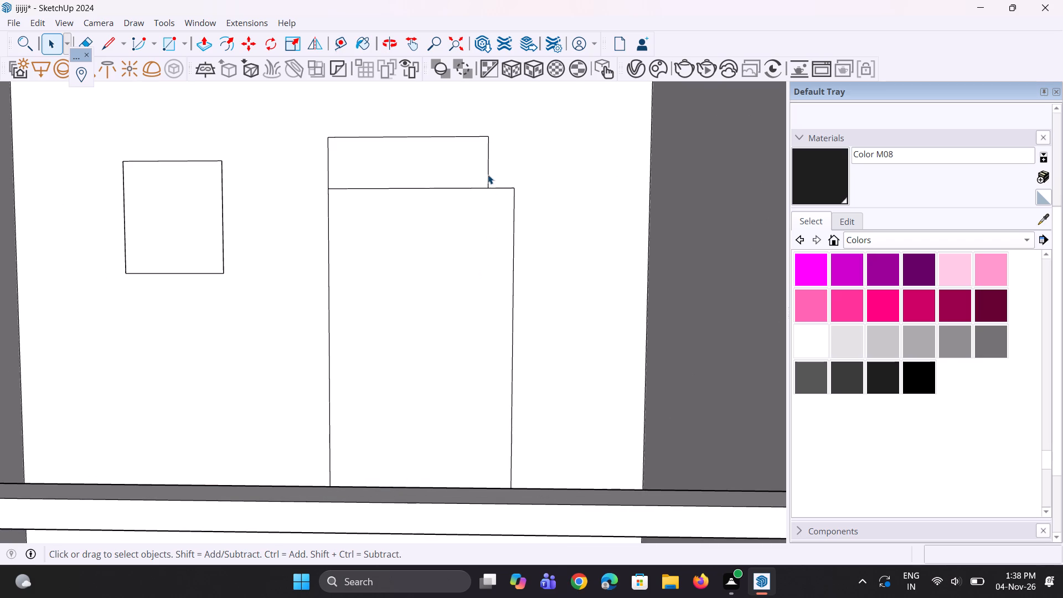
scroll(488, 183, up, 3)
key(m)
click(489, 192)
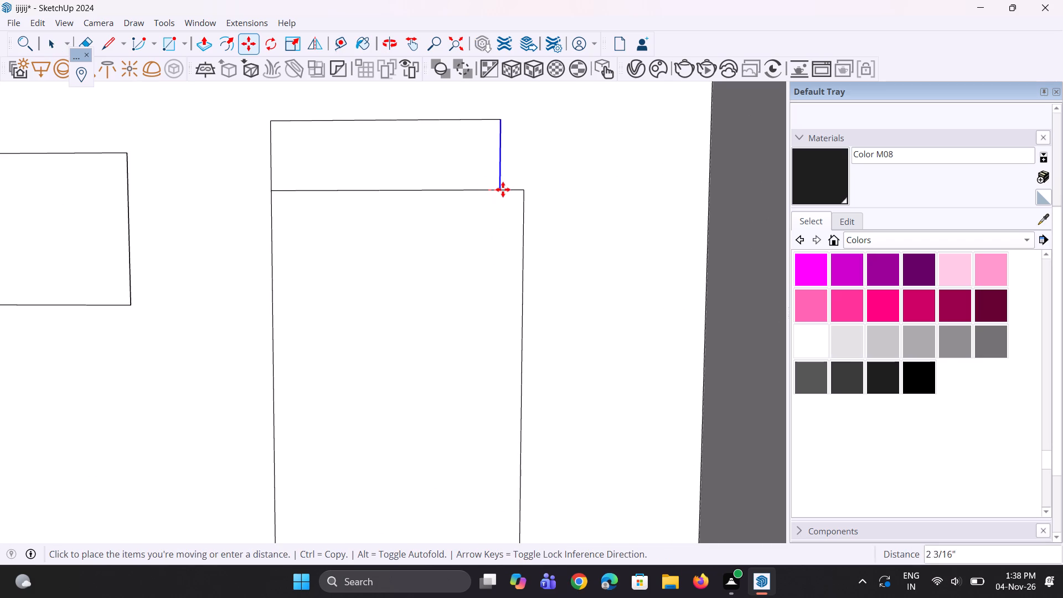
click(522, 190)
scroll(483, 230, down, 5)
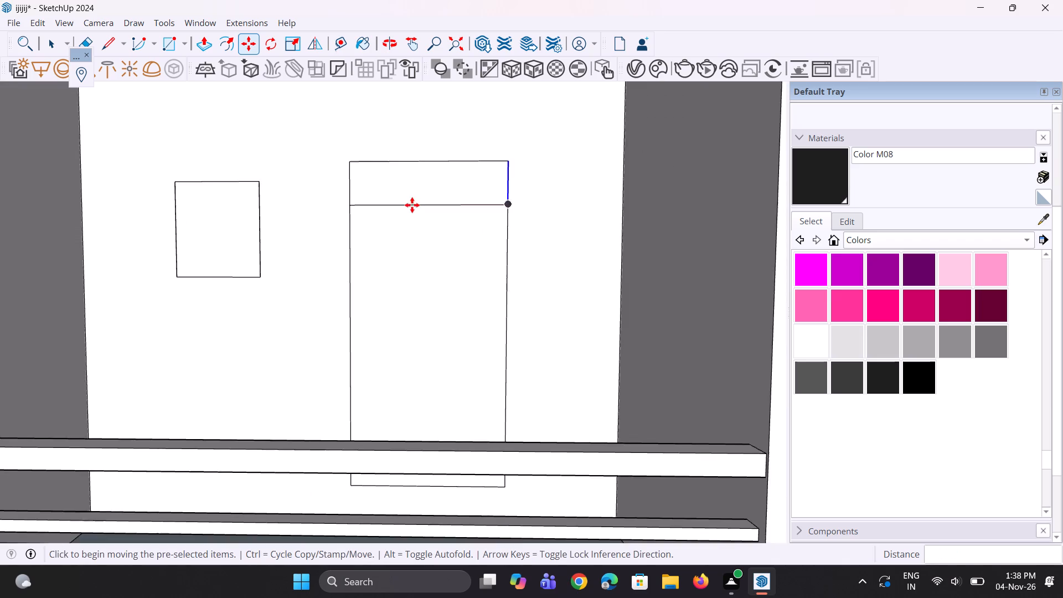
scroll(412, 205, down, 17)
key(space)
key(space)
scroll(432, 312, up, 4)
click(556, 290)
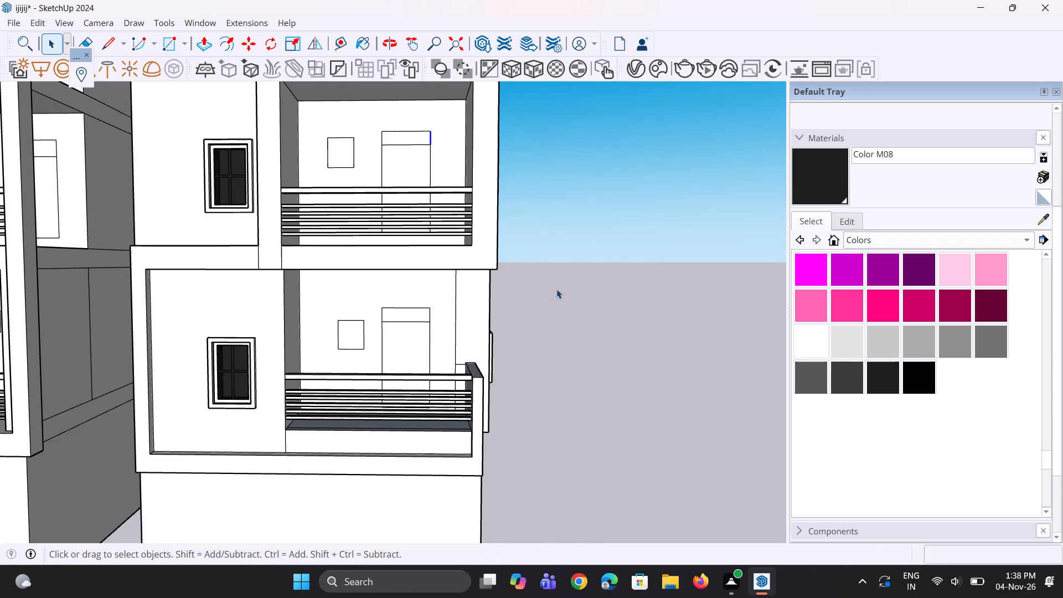
Examine the extended balcony door outlines across the three towers and the separate wooden door beside them.
scroll(565, 282, down, 10)
middle_drag(346, 339, 381, 333)
scroll(384, 331, up, 1)
scroll(384, 331, down, 5)
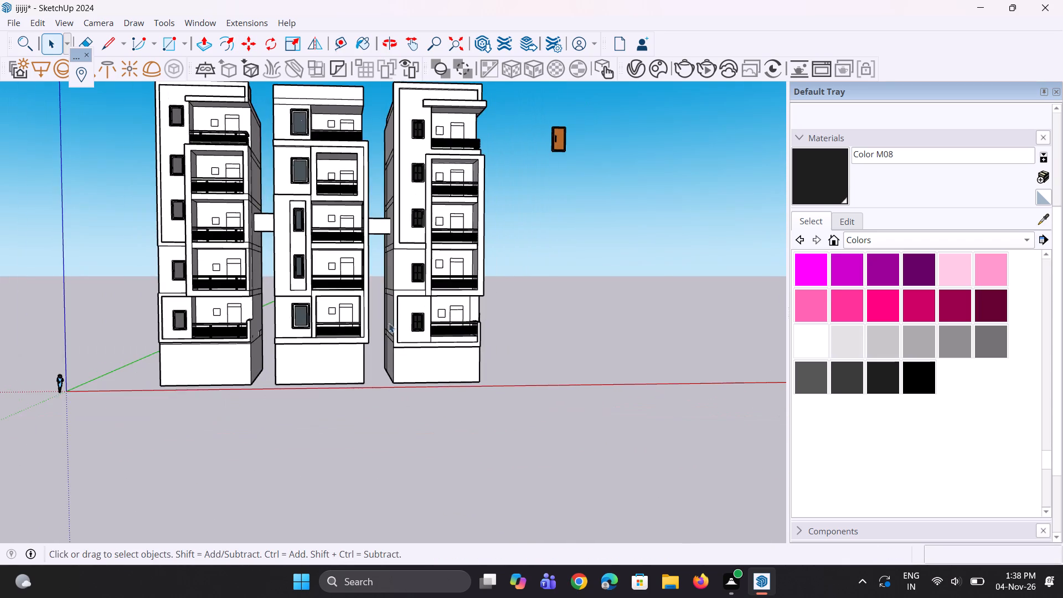
middle_drag(447, 326, 425, 340)
scroll(432, 321, up, 1)
scroll(436, 311, down, 6)
scroll(453, 126, up, 5)
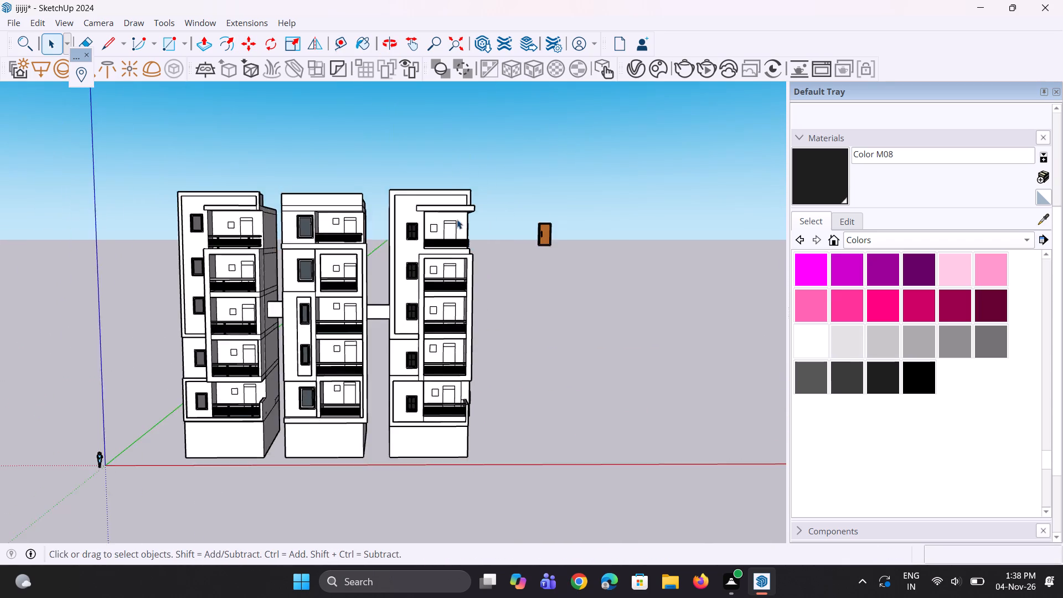
scroll(457, 219, up, 14)
scroll(360, 230, down, 2)
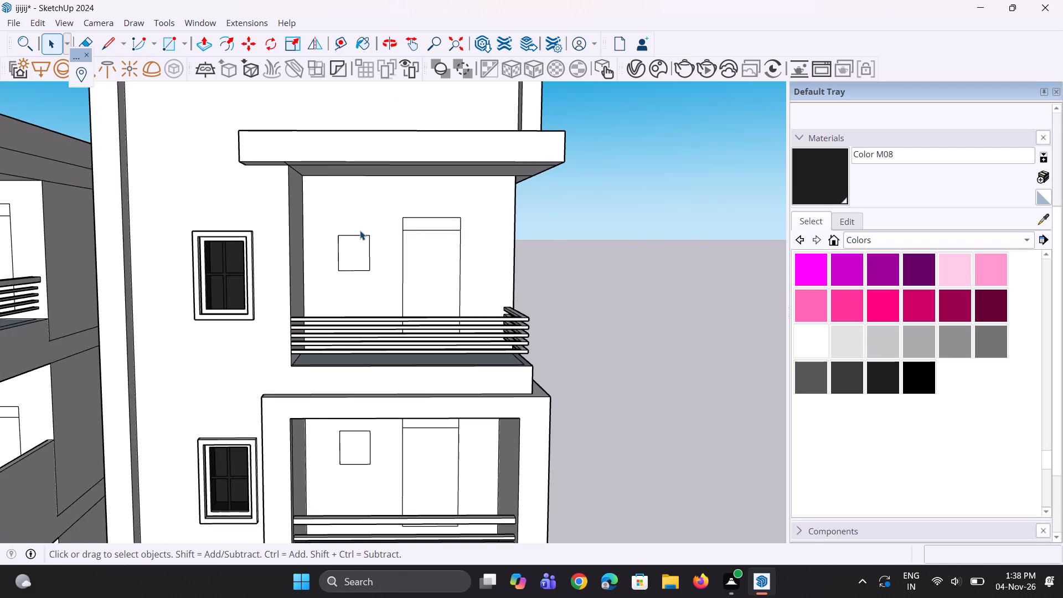
scroll(360, 230, down, 3)
middle_drag(404, 224, 376, 251)
scroll(376, 251, down, 5)
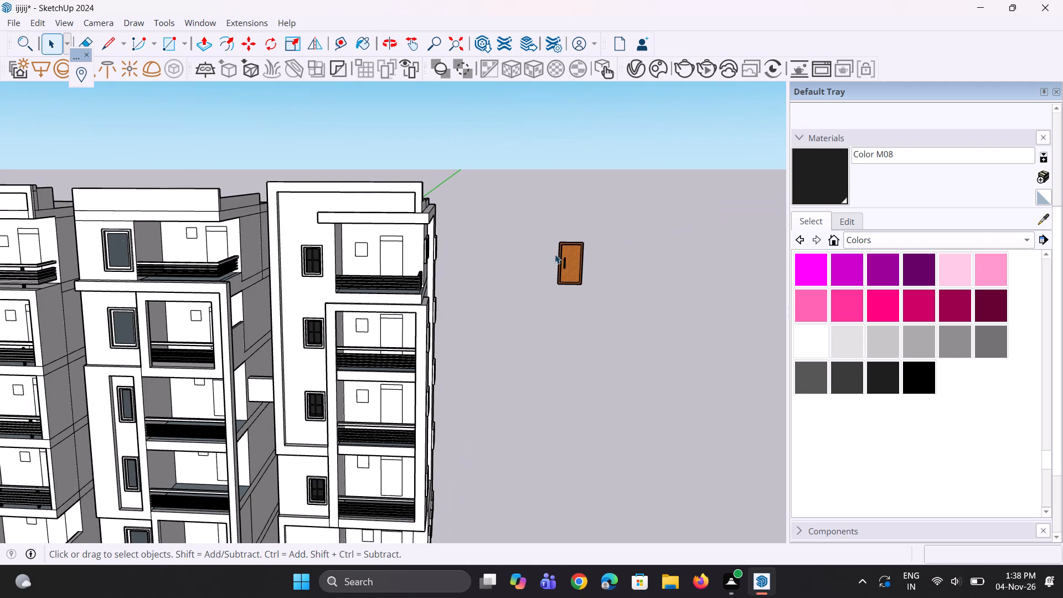
Copy both faces of the extended door outline on the right tower's top balcony into the open space beside the wooden door.
scroll(578, 255, up, 2)
click(343, 258)
ctrl+scroll(345, 236, up, 4)
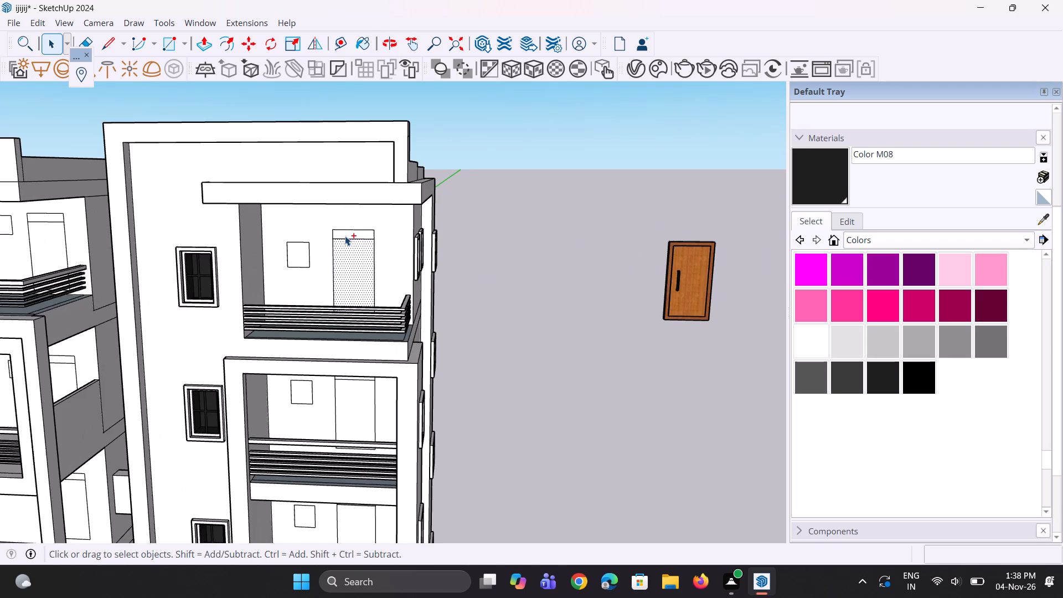
ctrl+click(345, 235)
scroll(349, 250, down, 4)
key(m)
scroll(349, 248, up, 3)
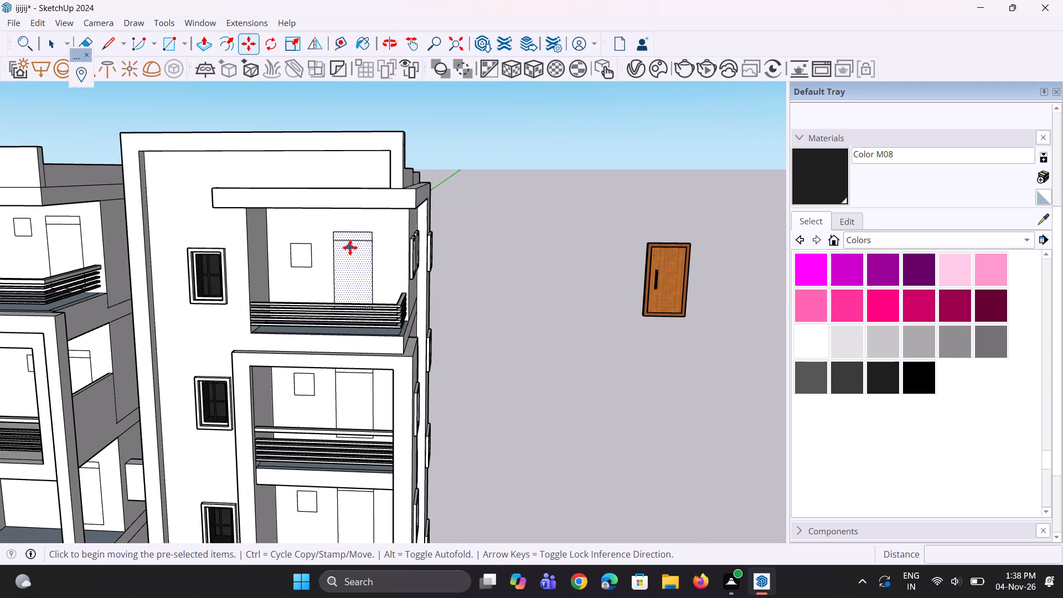
click(350, 248)
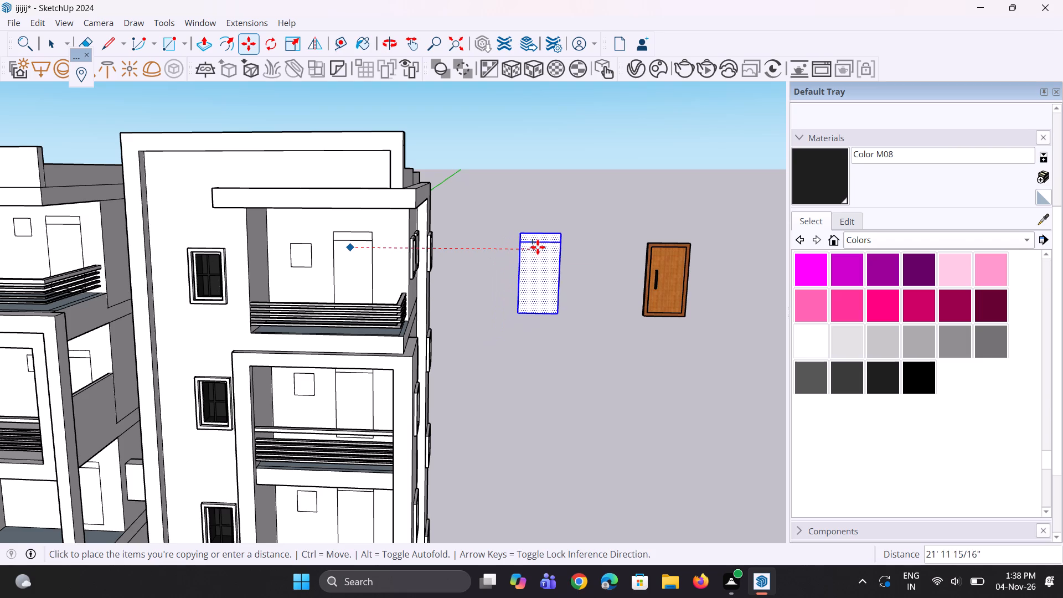
click(548, 247)
key(space)
key(space)
click(521, 307)
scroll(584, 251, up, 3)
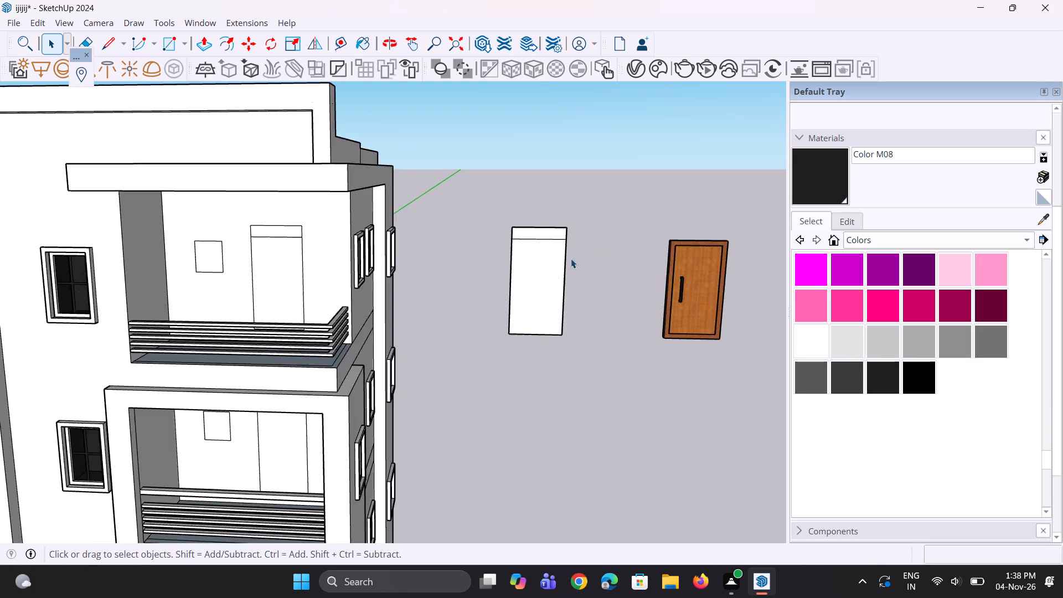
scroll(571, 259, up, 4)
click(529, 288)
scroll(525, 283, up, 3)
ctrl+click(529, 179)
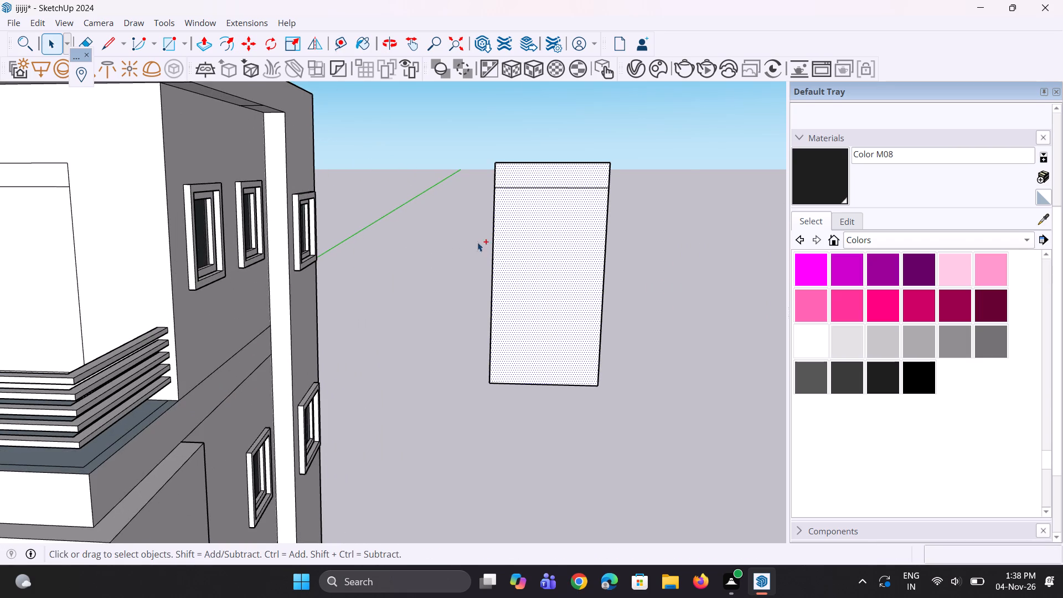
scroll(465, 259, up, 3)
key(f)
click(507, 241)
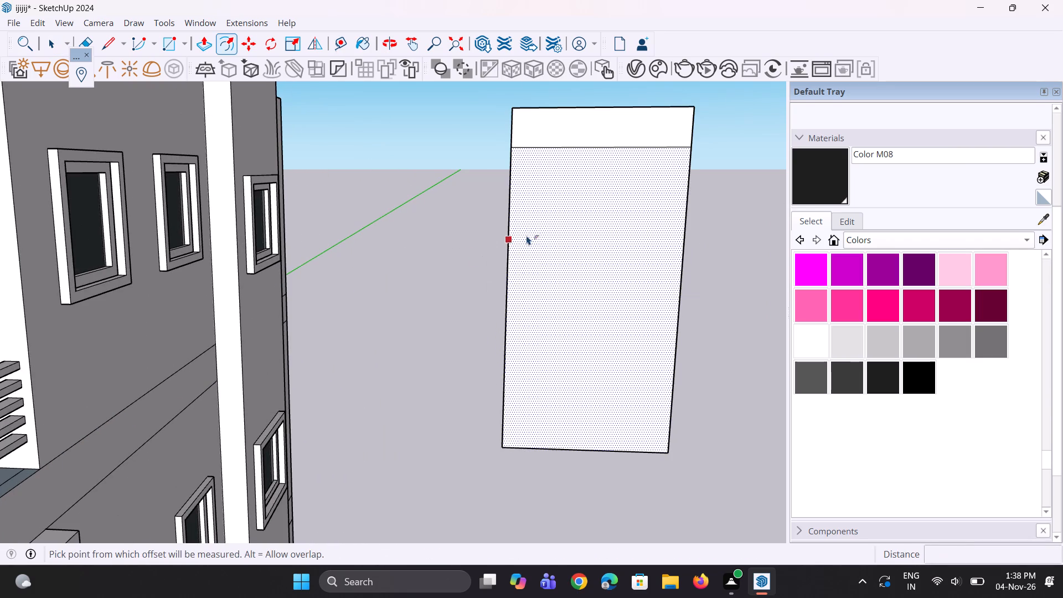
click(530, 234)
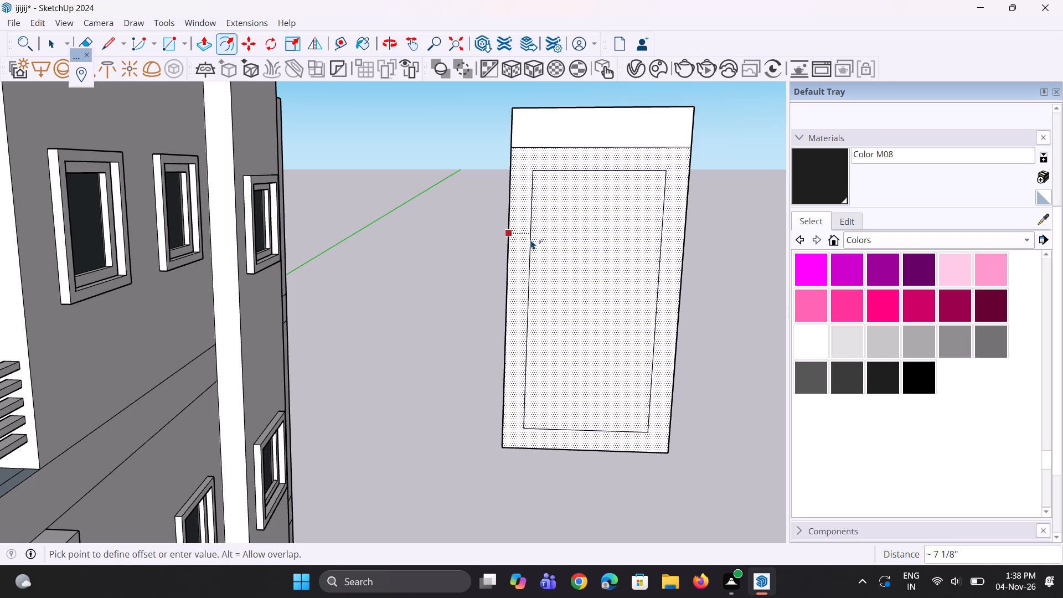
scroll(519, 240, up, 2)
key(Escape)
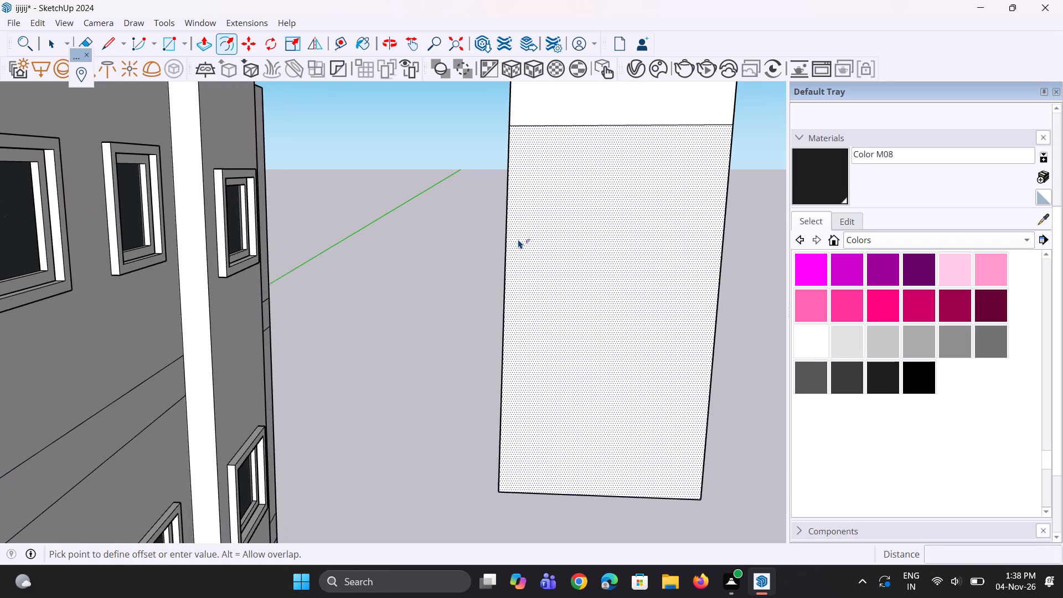
Extrude the copied door outline's large lower face and its narrow upper face by 3" each.
key(p)
scroll(560, 261, up, 3)
click(560, 261)
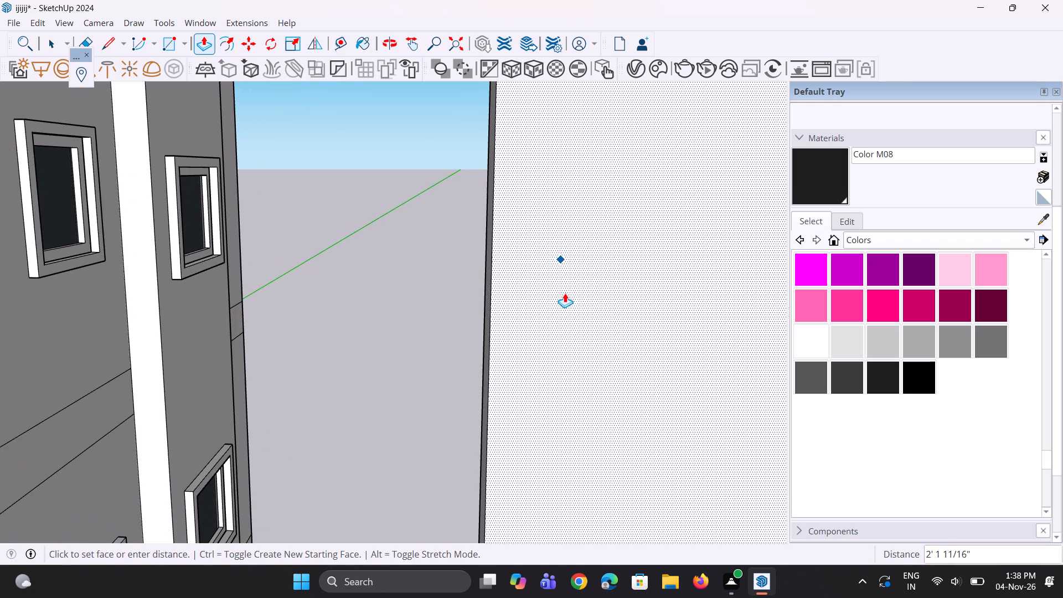
key(3)
key(shift+quotedbl)
key(Return)
scroll(525, 291, down, 11)
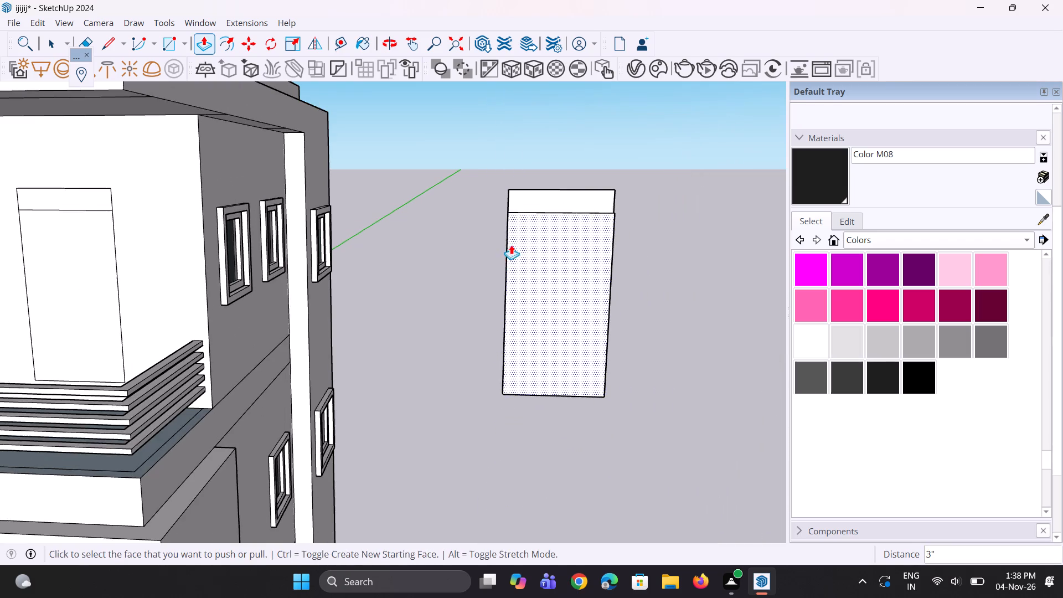
middle_drag(522, 207, 581, 188)
scroll(582, 183, up, 5)
double_click(582, 181)
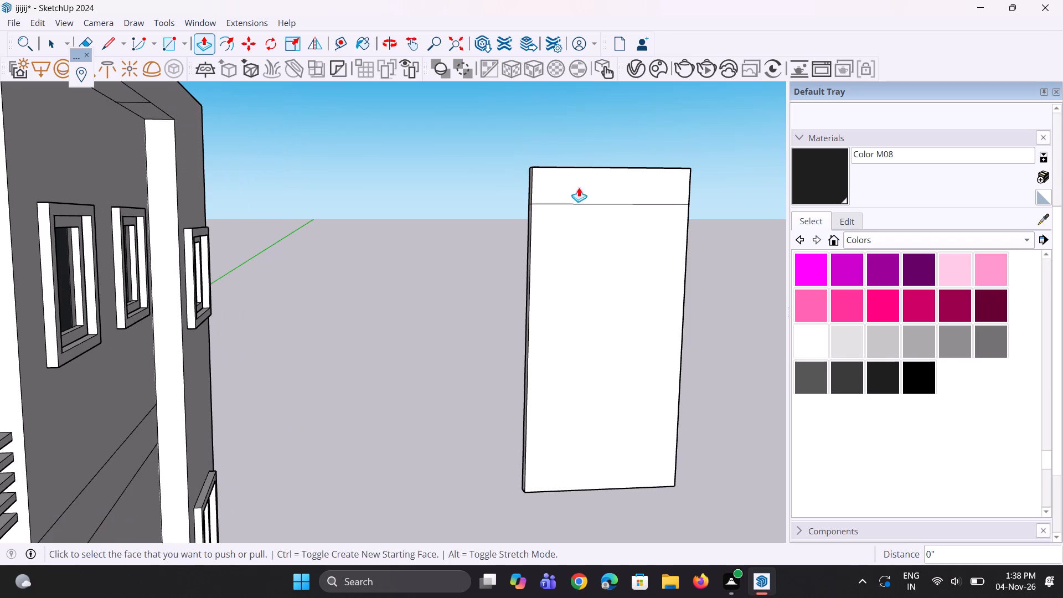
Offset the outline of the copied door slab's large lower face inward by about 2 3/16".
middle_drag(576, 228, 563, 215)
scroll(562, 214, down, 1)
key(space)
scroll(551, 219, up, 3)
click(539, 240)
key(f)
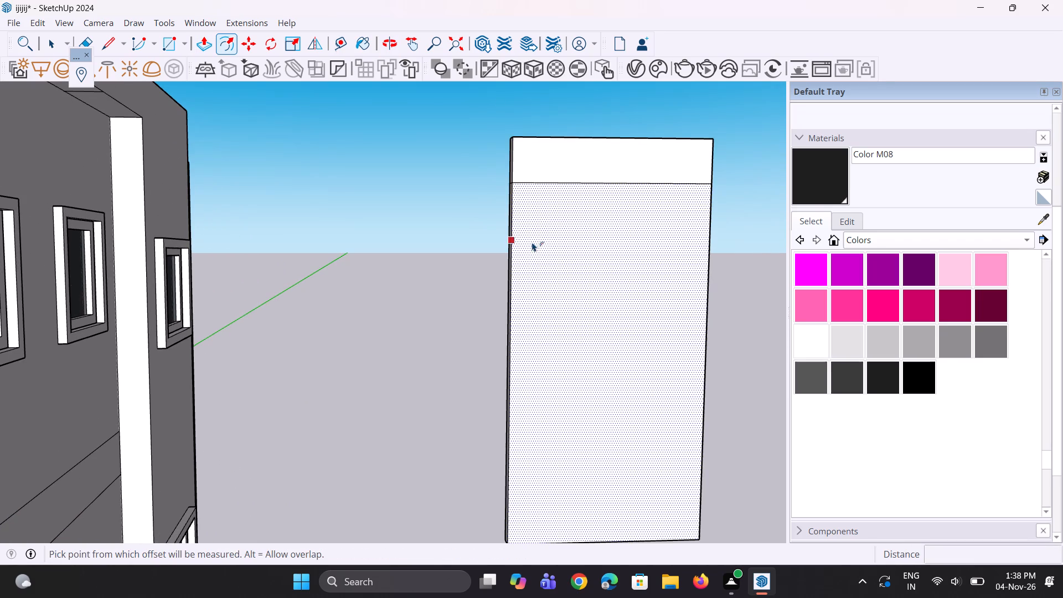
click(517, 251)
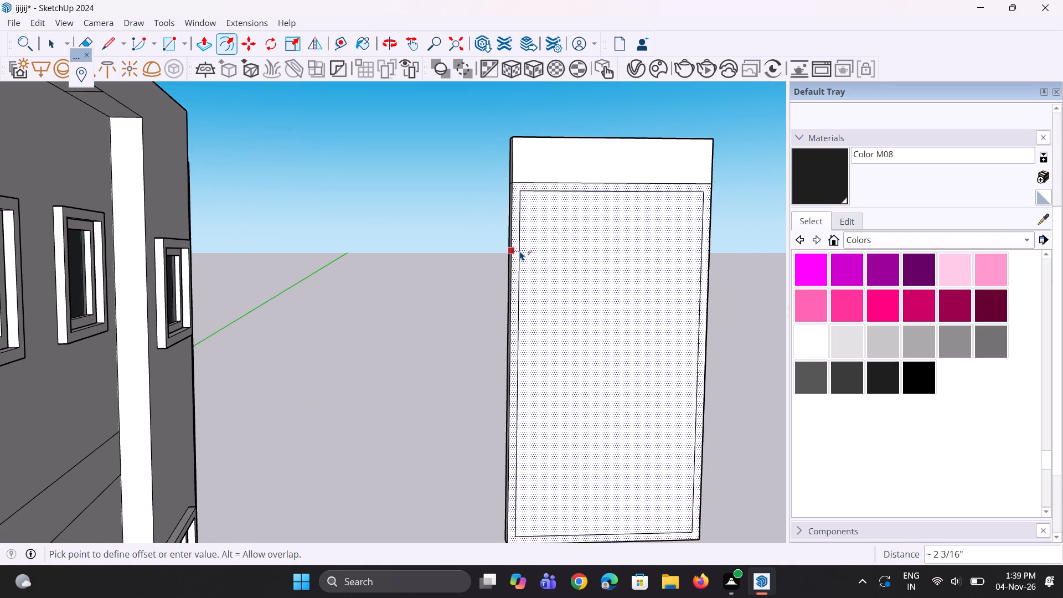
click(520, 251)
scroll(433, 243, down, 9)
middle_drag(457, 283, 450, 257)
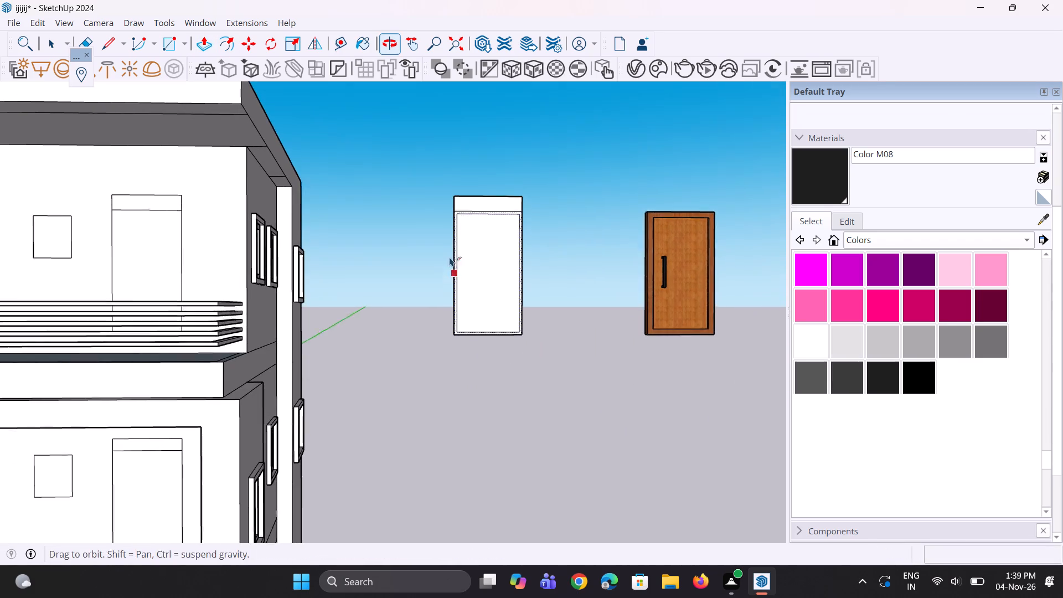
Undo the large lower face's last offset and offset its outline inward by about 3 15/16" instead.
middle_drag(450, 257, 450, 260)
key(ctrl+z)
ctrl+scroll(457, 306, up, 4)
scroll(457, 302, up, 2)
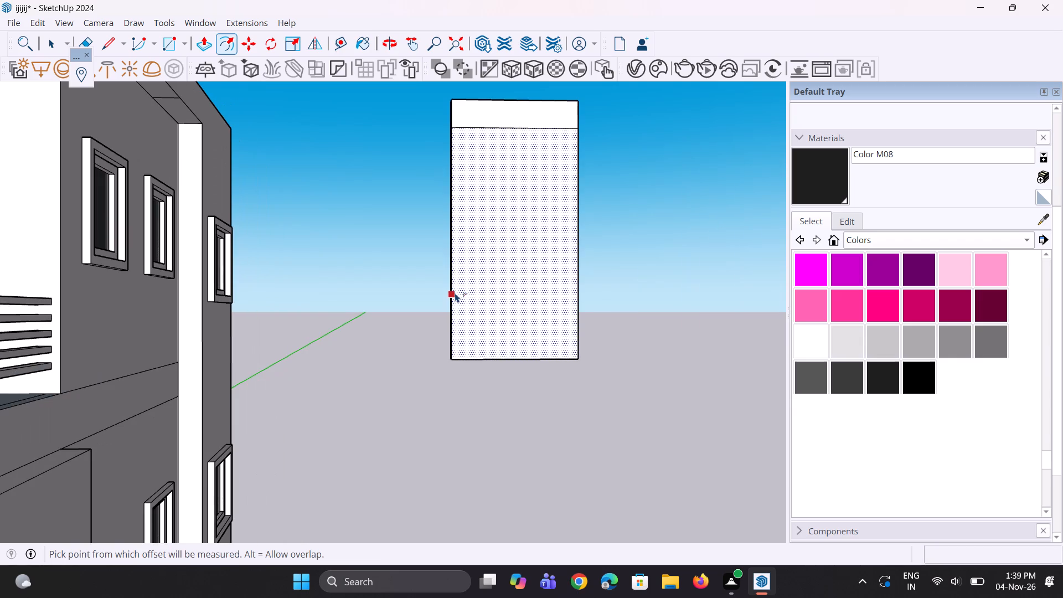
click(455, 293)
key(ctrl+z)
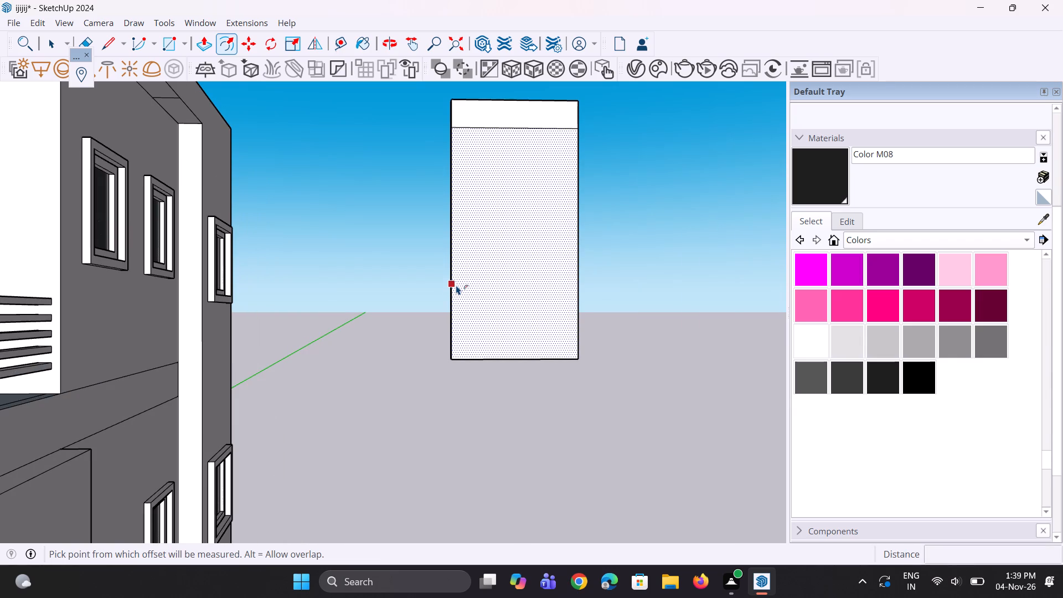
click(456, 285)
click(461, 286)
key(space)
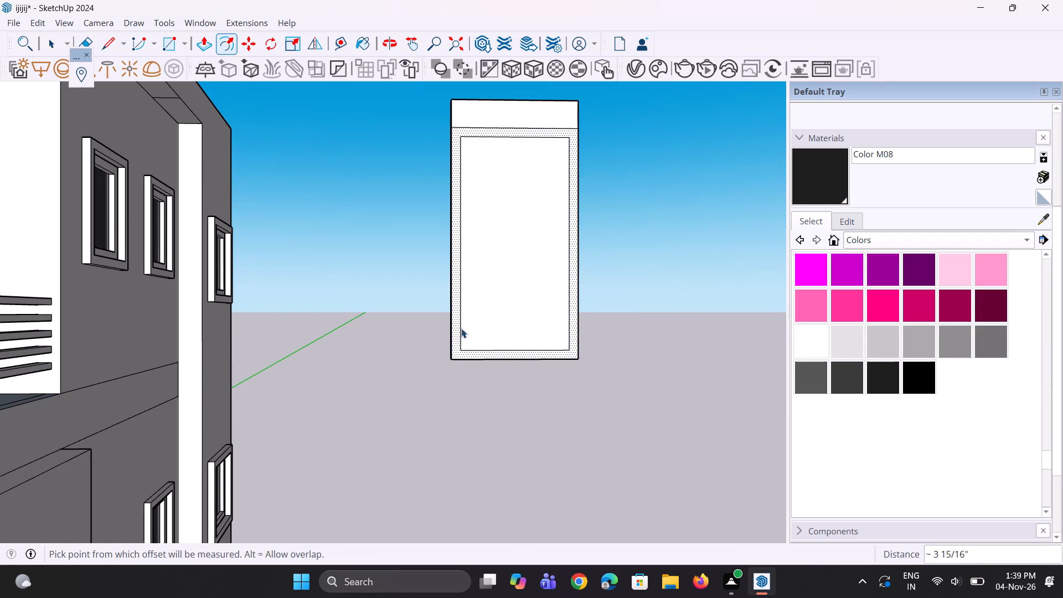
key(space)
click(424, 410)
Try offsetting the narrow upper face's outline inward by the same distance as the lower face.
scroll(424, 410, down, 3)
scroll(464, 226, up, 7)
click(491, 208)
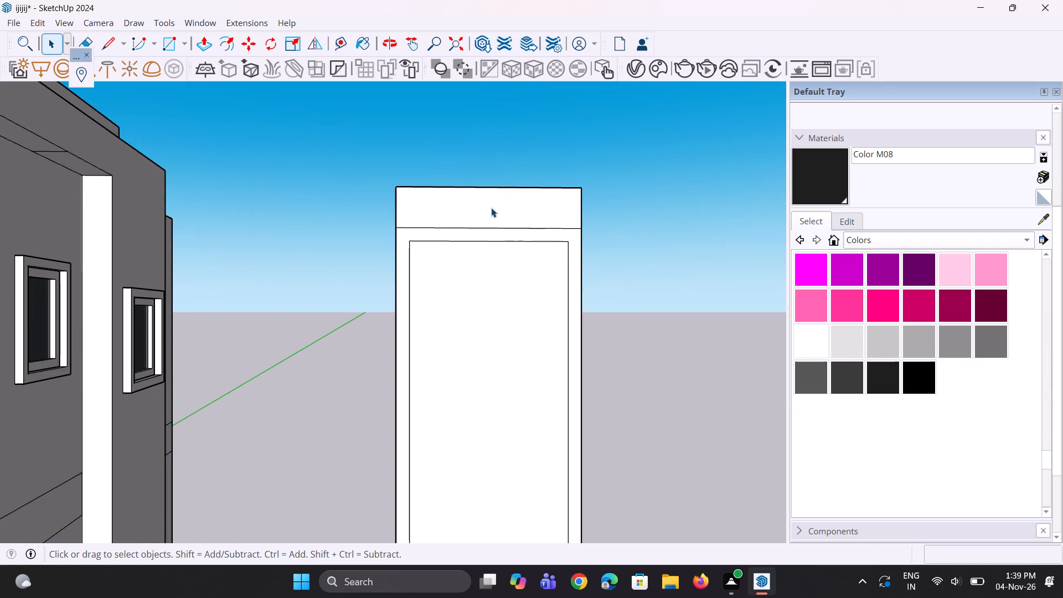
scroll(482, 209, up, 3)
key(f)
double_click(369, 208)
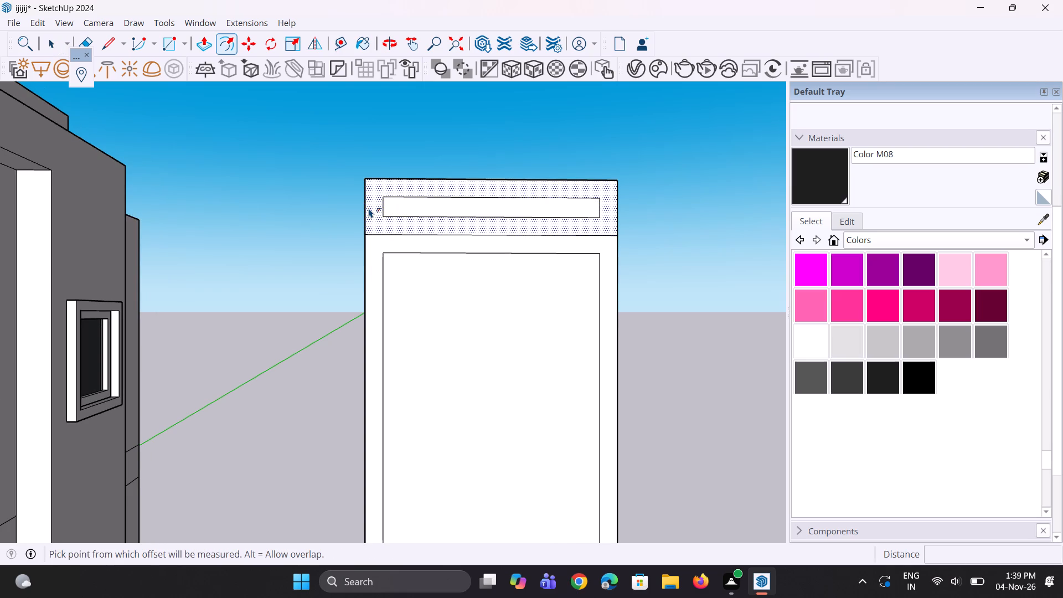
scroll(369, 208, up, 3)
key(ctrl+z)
Offset the outline of the slab's narrow upper face inward by about 1 1/4".
scroll(368, 208, up, 2)
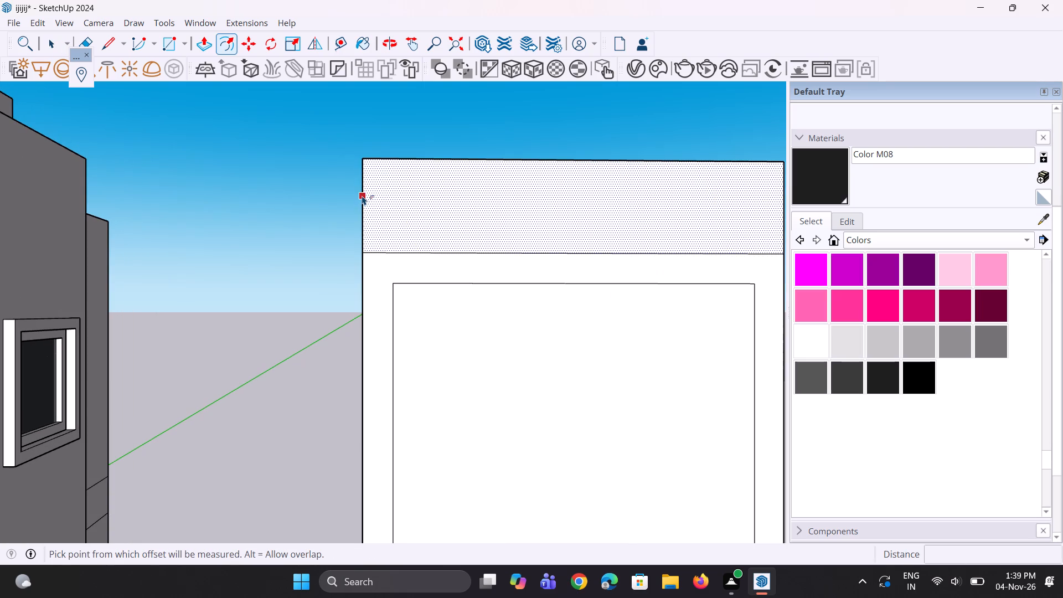
click(362, 195)
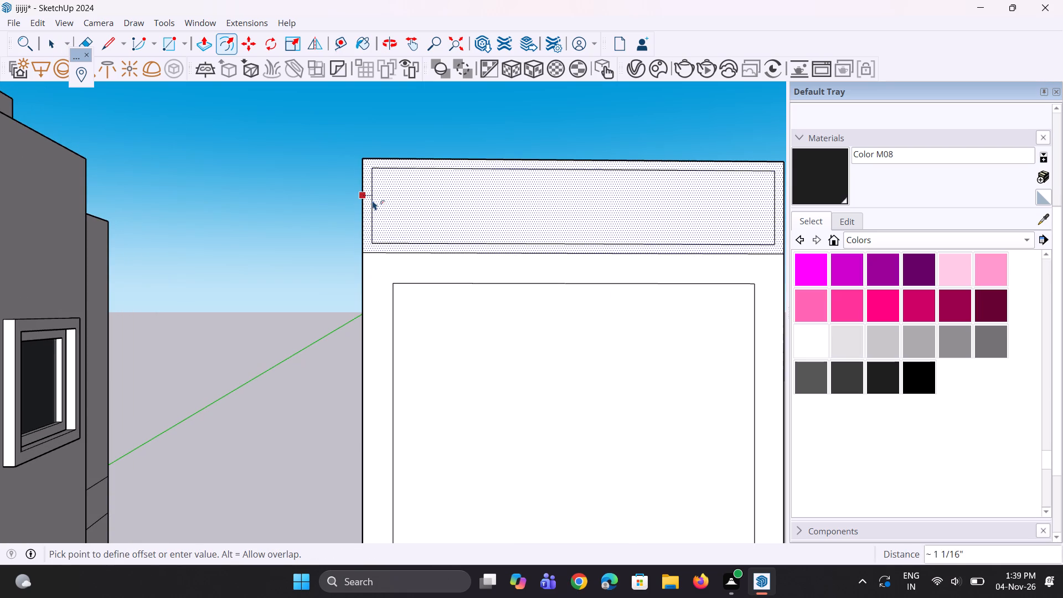
click(373, 200)
key(space)
key(space)
click(355, 187)
Draw two lines about 1 1/4" long from the upper inset's left corners to the slab's left edge.
scroll(393, 177, up, 6)
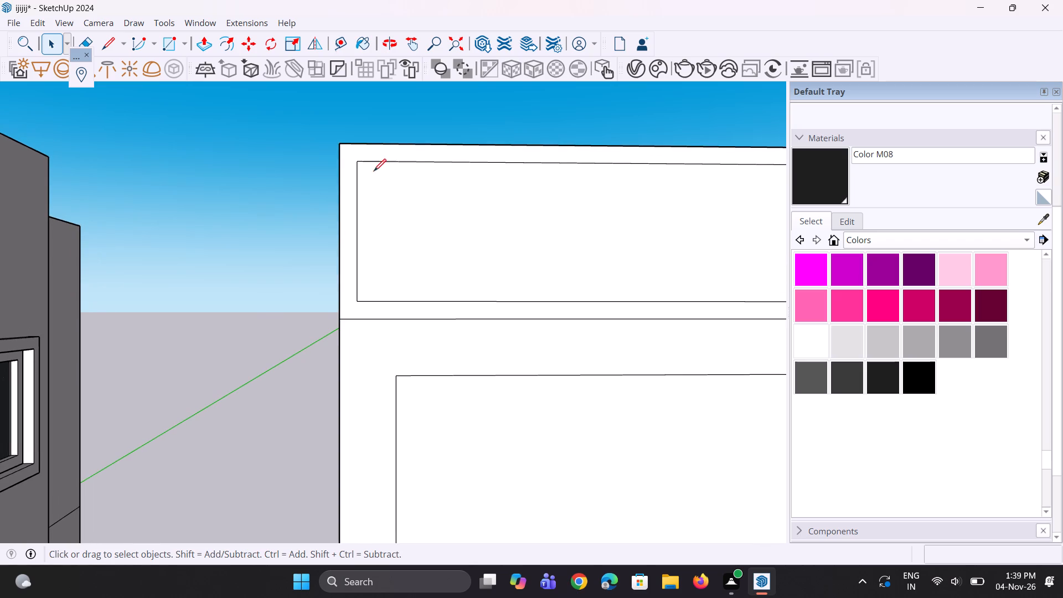
key(l)
scroll(370, 169, up, 2)
click(354, 162)
click(332, 160)
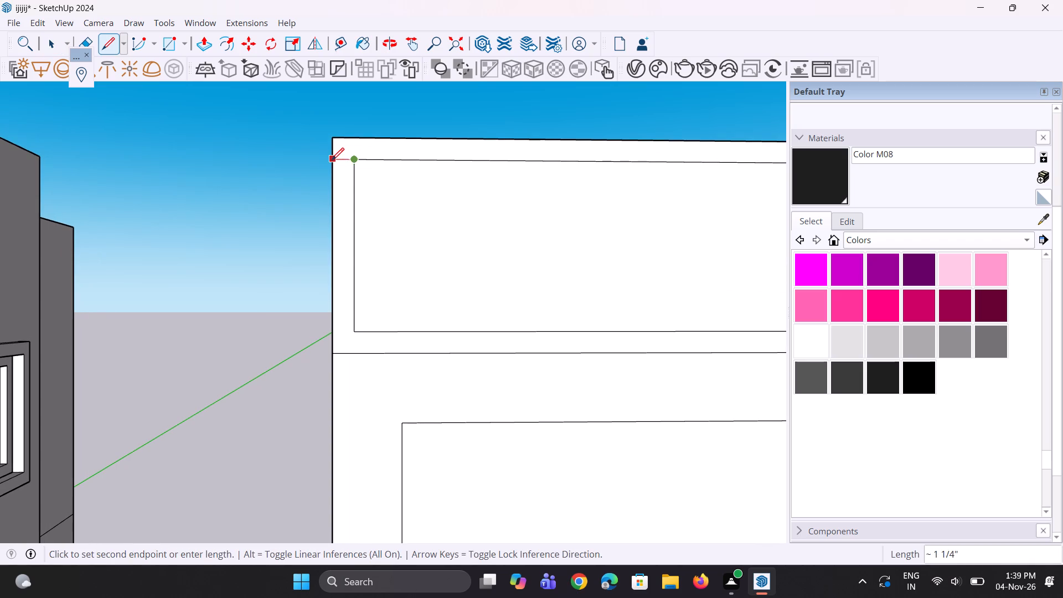
click(358, 334)
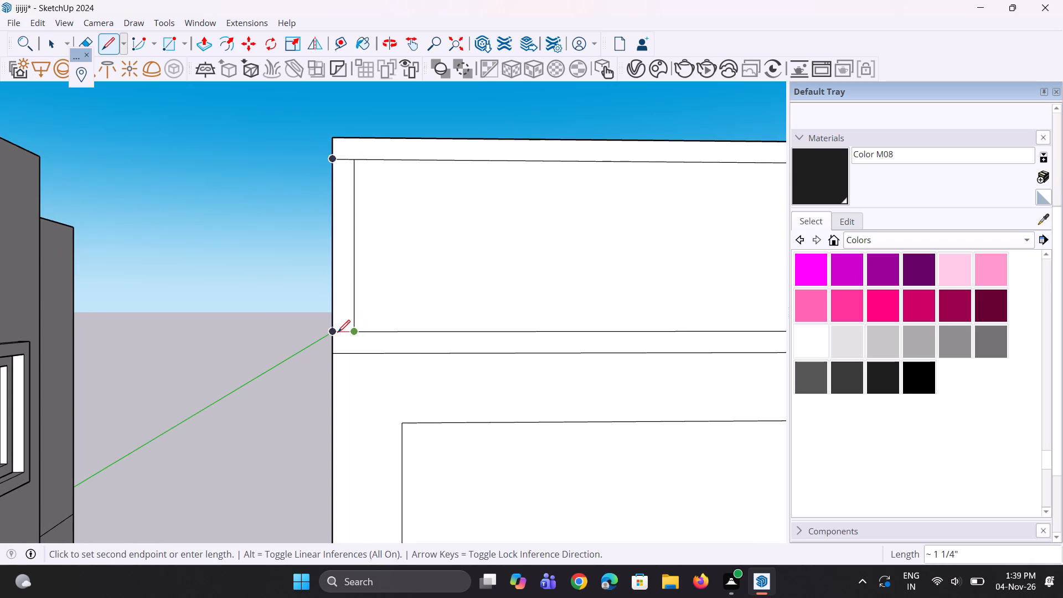
click(337, 332)
Copy the upper panel's left strip about 4' 6 9/16" across to the right edge, dividing by 2 to add a middle strip.
key(space)
click(340, 317)
scroll(338, 299, down, 4)
key(m)
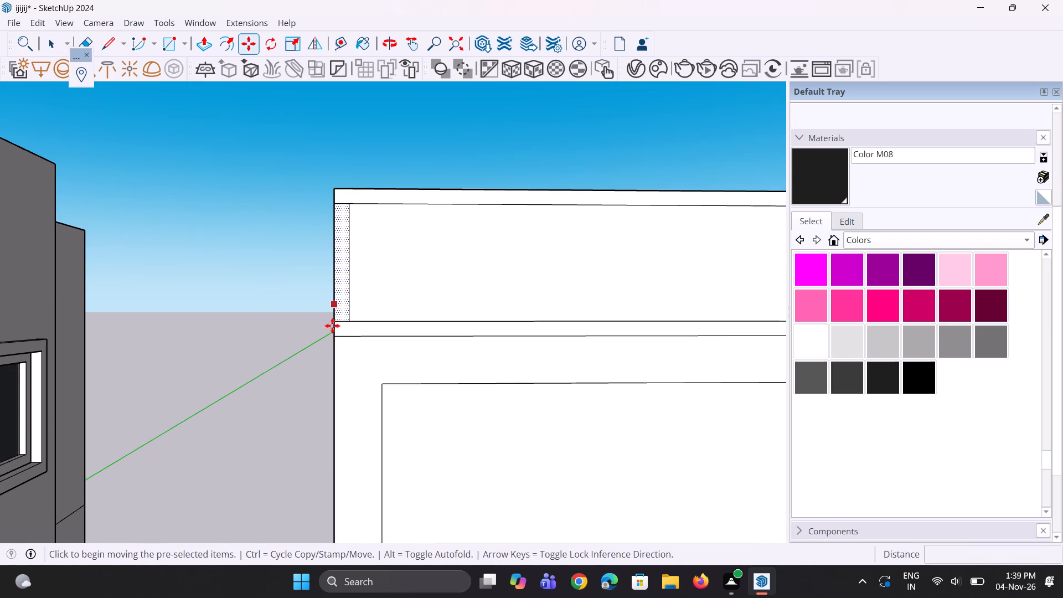
click(331, 322)
scroll(366, 319, down, 7)
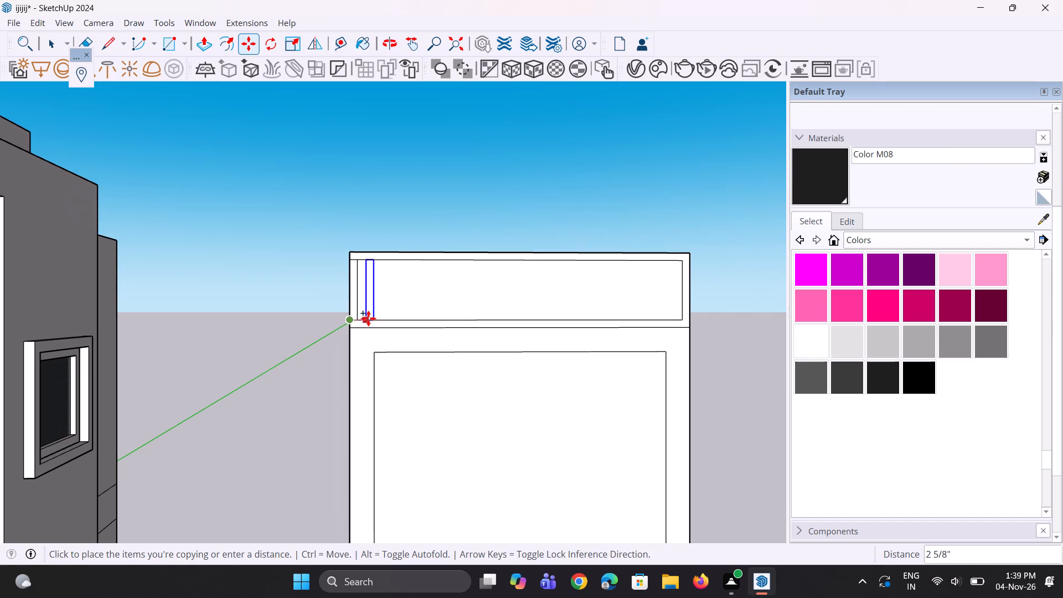
scroll(642, 321, up, 2)
click(690, 316)
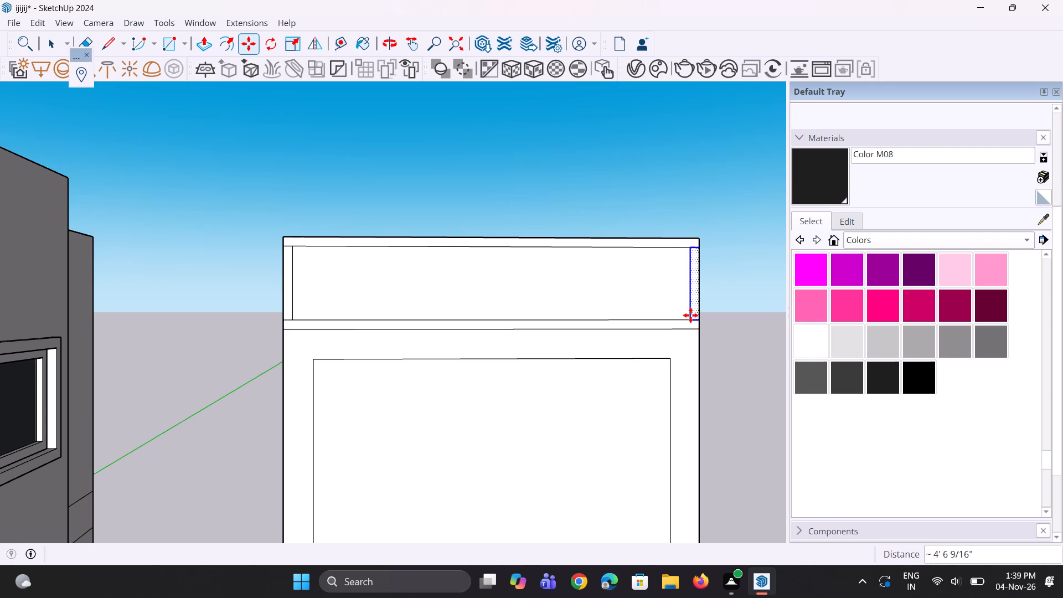
text(/2)
key(Return)
scroll(572, 313, down, 1)
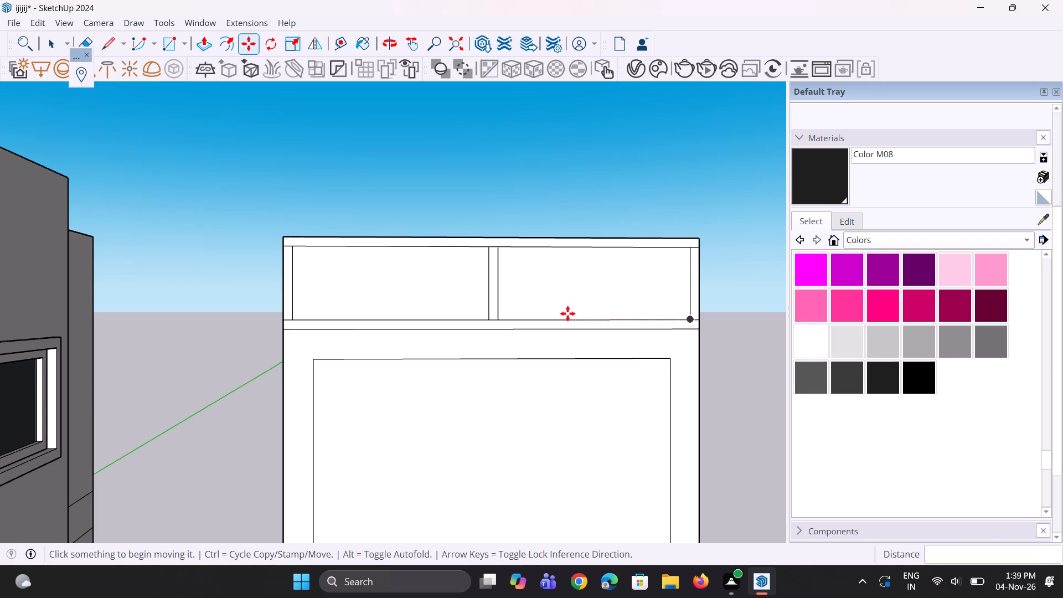
scroll(567, 313, down, 4)
key(space)
key(space)
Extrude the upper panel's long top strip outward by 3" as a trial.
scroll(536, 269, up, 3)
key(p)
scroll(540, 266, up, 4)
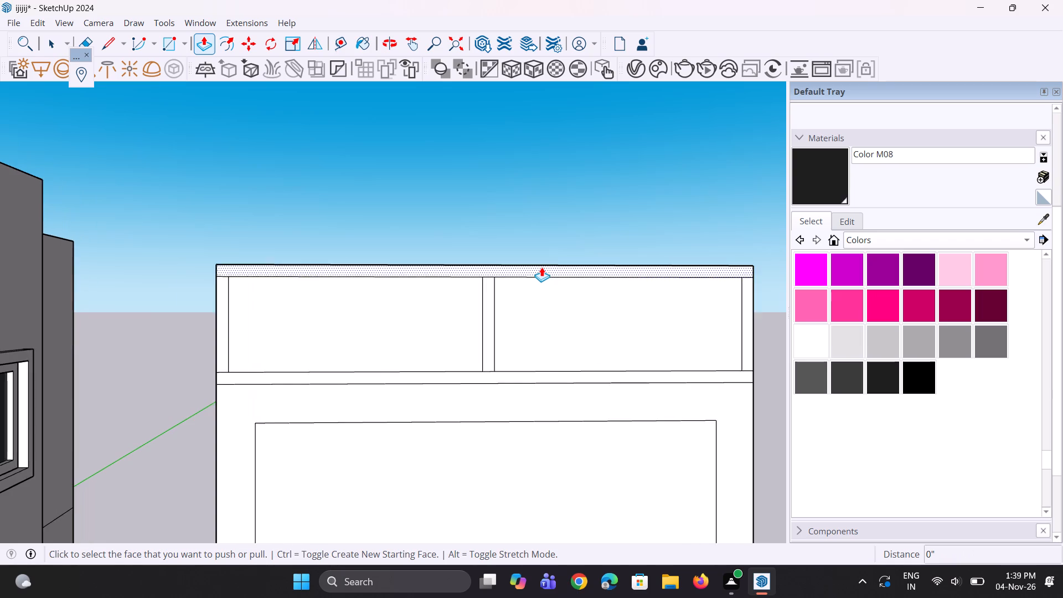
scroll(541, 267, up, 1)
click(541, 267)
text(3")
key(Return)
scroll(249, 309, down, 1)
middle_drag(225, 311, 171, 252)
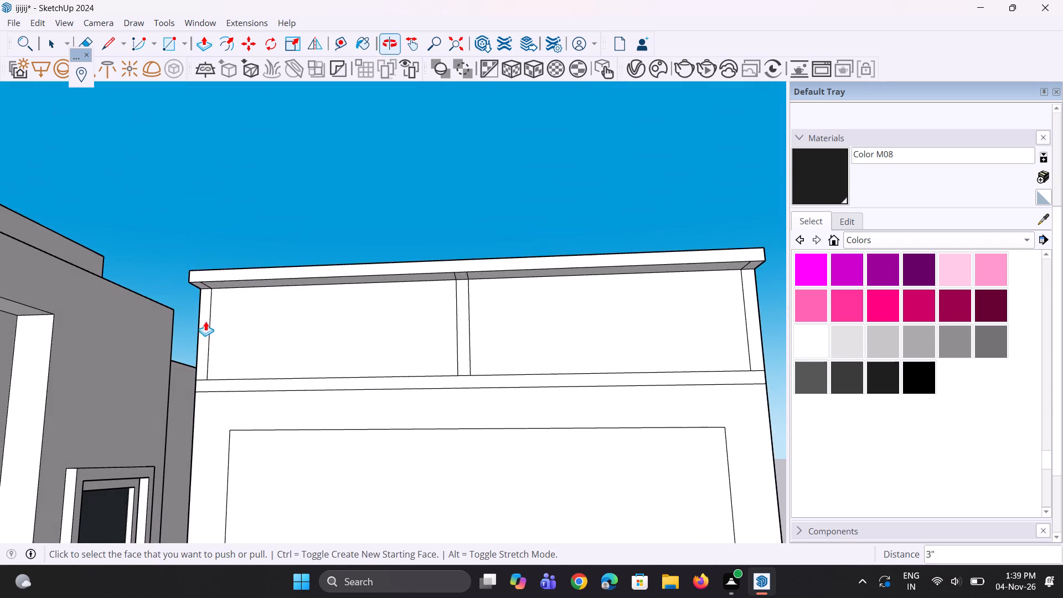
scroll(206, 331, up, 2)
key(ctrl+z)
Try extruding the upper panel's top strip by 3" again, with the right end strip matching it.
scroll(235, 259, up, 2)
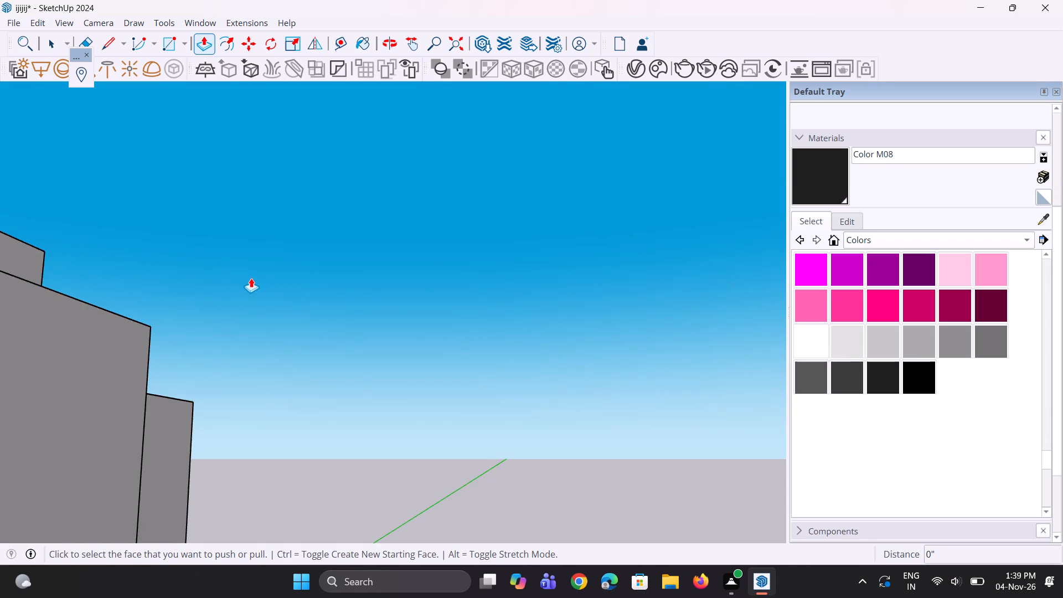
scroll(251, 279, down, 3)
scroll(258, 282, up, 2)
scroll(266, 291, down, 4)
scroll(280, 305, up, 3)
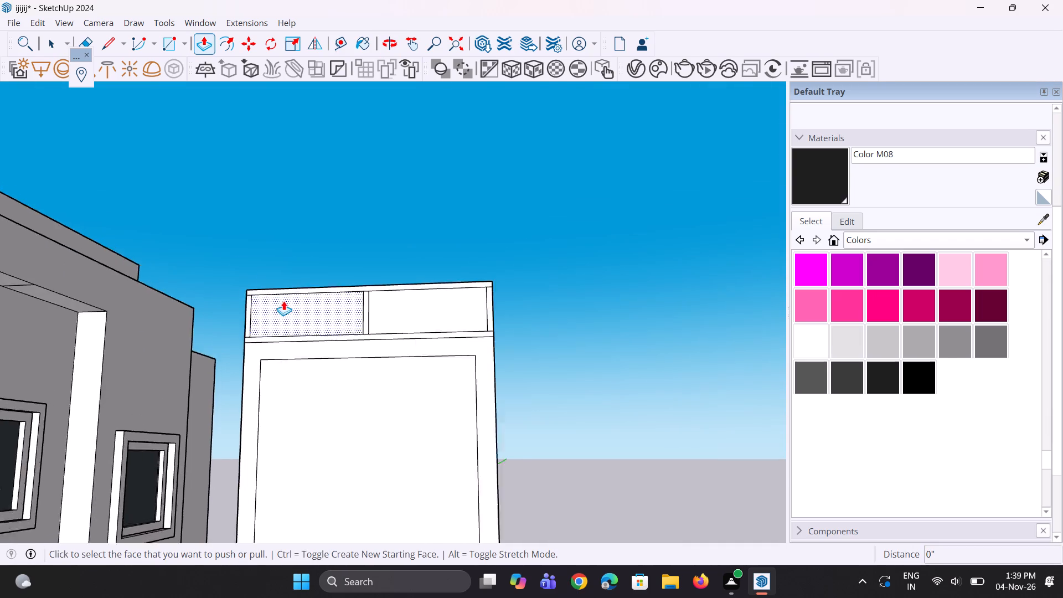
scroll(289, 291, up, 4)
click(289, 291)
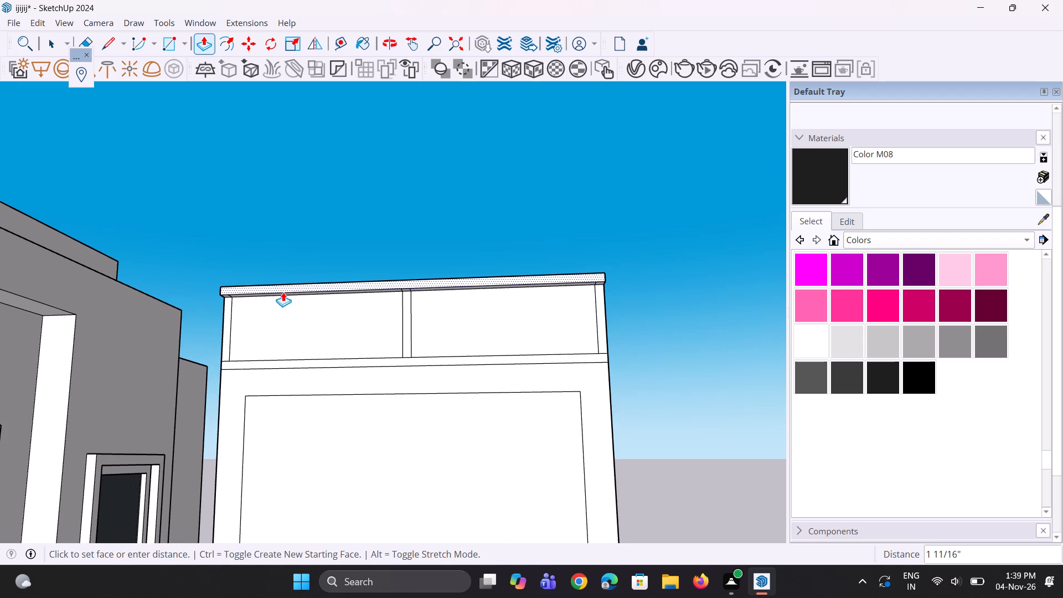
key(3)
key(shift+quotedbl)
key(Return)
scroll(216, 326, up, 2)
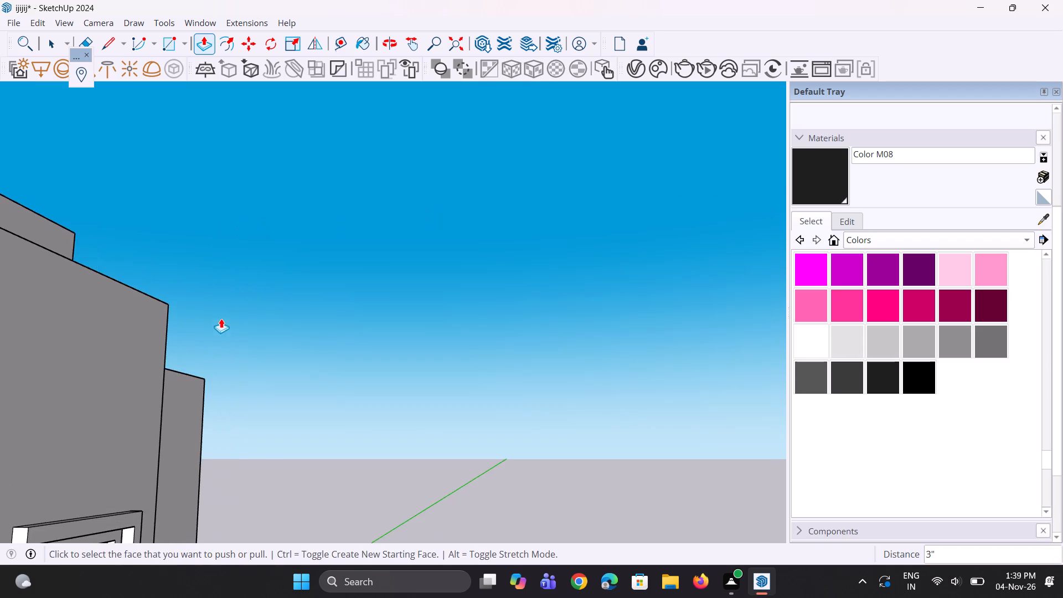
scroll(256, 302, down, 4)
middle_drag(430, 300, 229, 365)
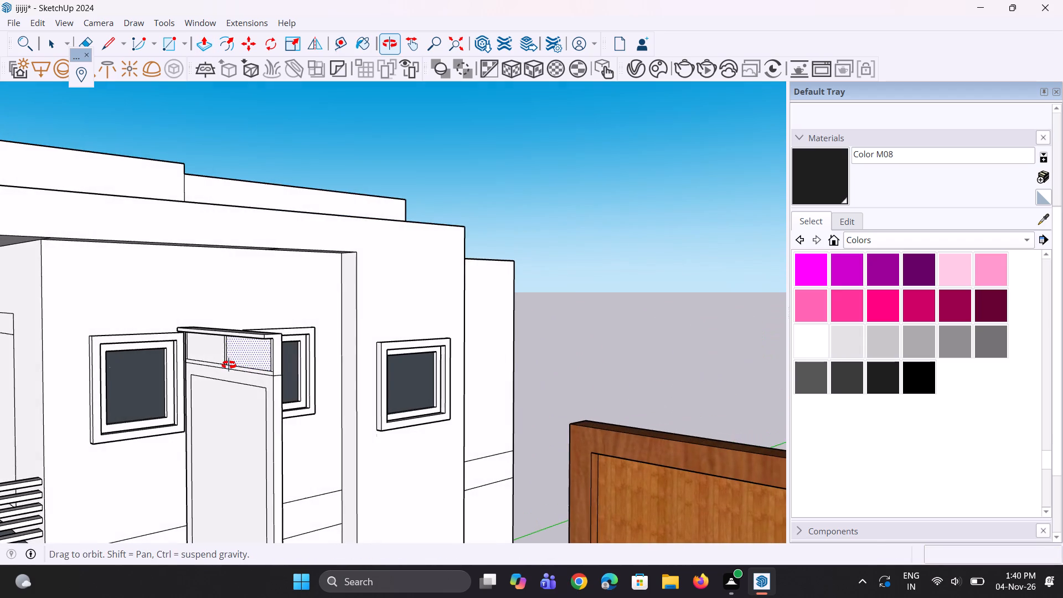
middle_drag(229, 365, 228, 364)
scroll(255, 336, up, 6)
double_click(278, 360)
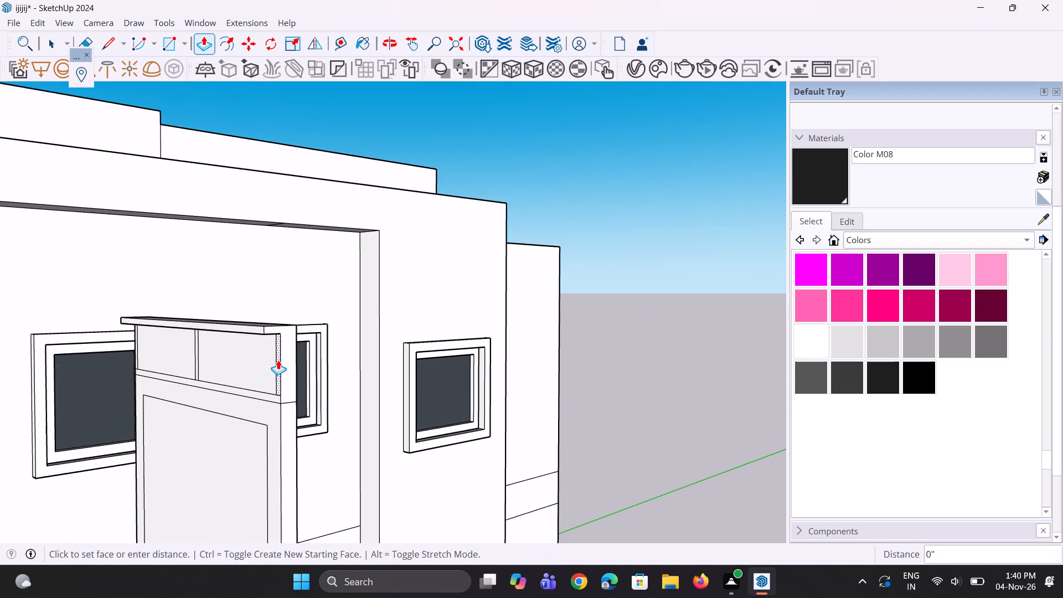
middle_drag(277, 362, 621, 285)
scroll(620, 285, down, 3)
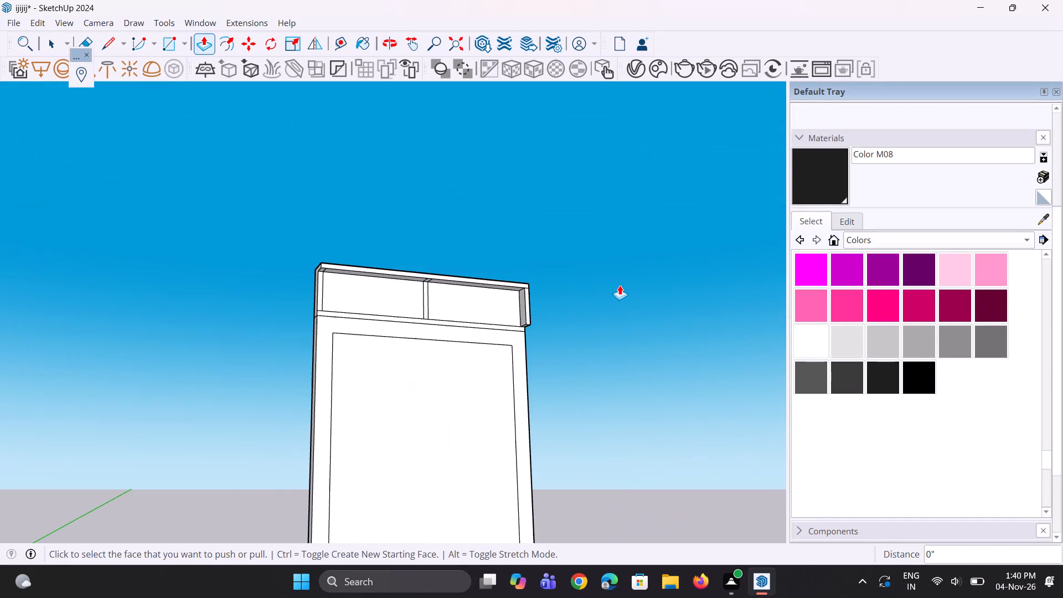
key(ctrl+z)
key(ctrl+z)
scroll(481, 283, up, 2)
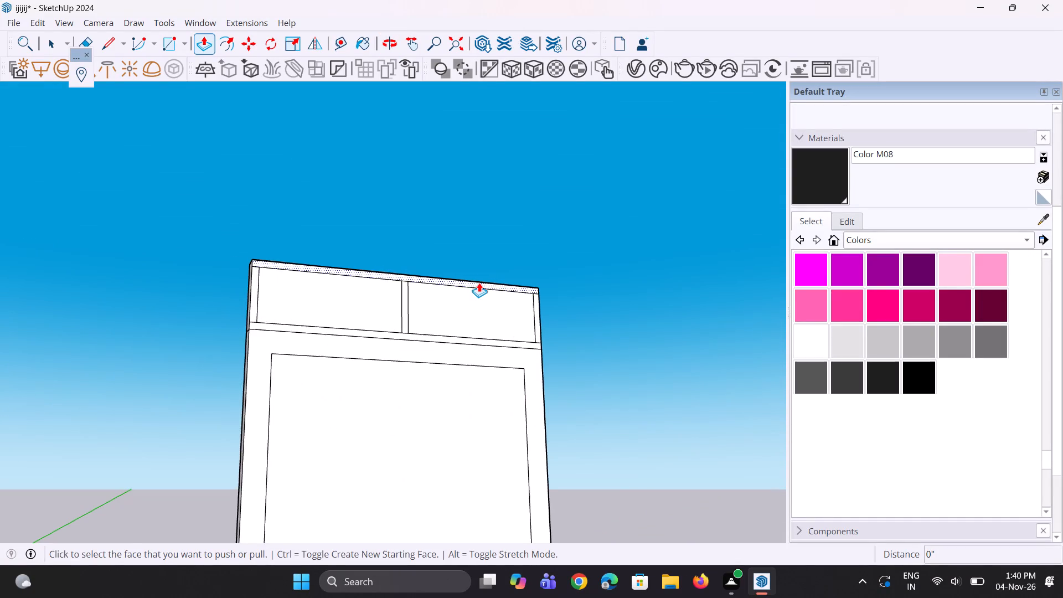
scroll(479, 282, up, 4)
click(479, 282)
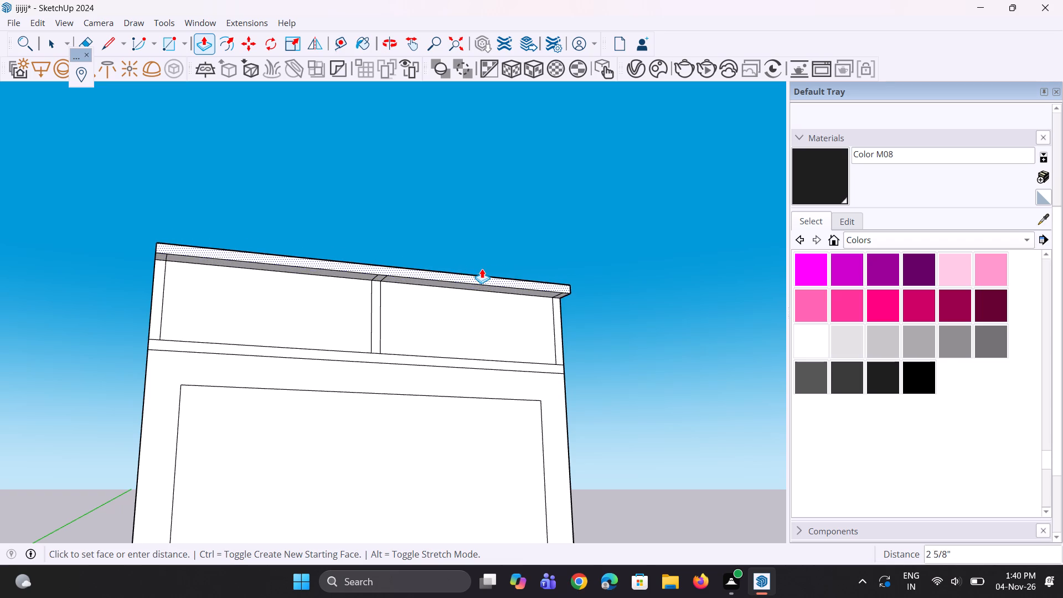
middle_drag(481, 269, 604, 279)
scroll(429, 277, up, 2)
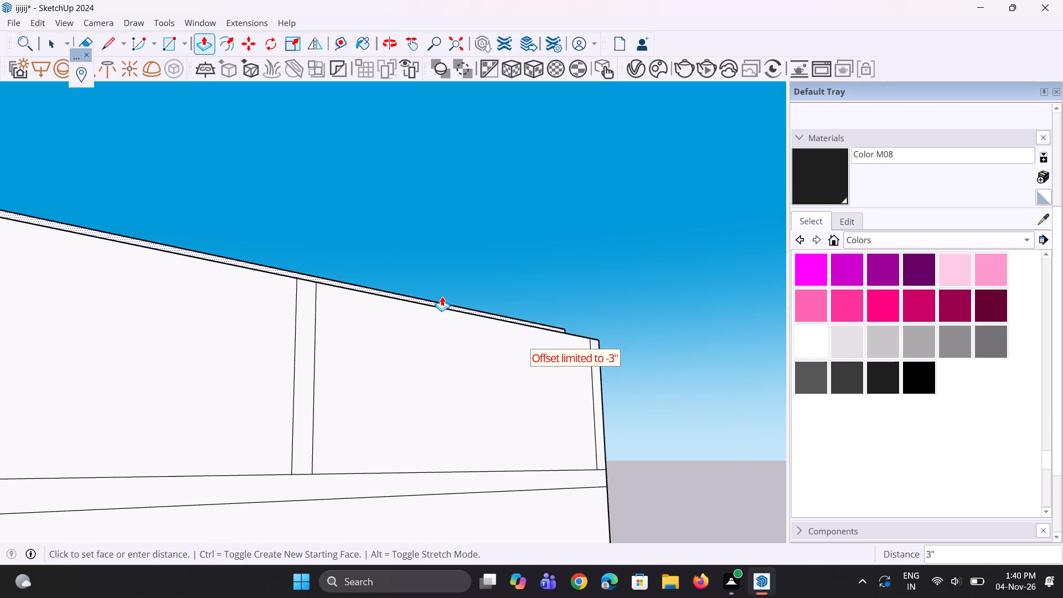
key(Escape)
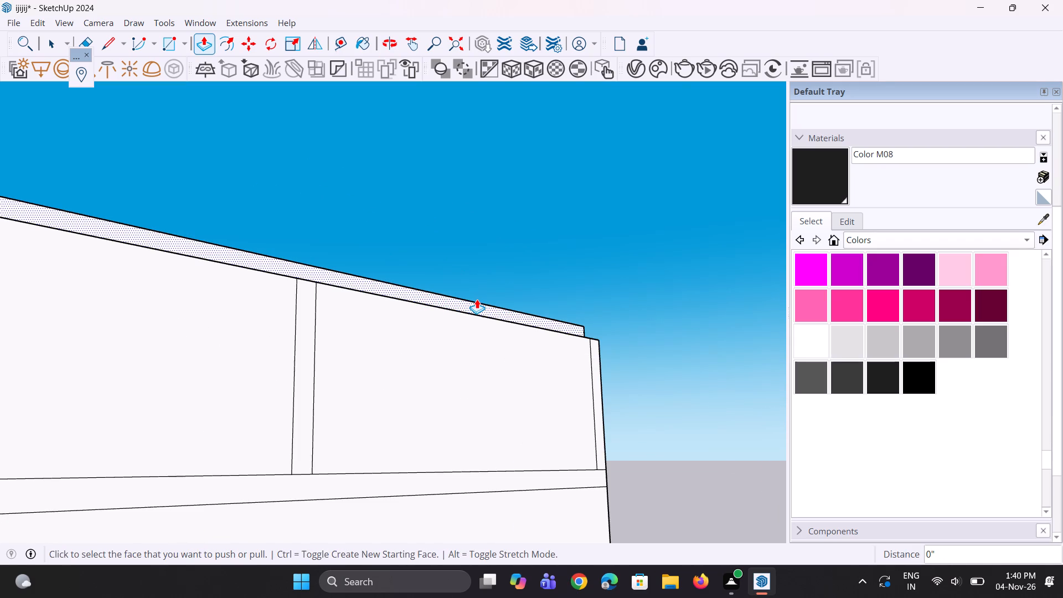
Extrude the upper panel's long top strip outward by about 1 1/16".
scroll(481, 308, up, 4)
click(482, 306)
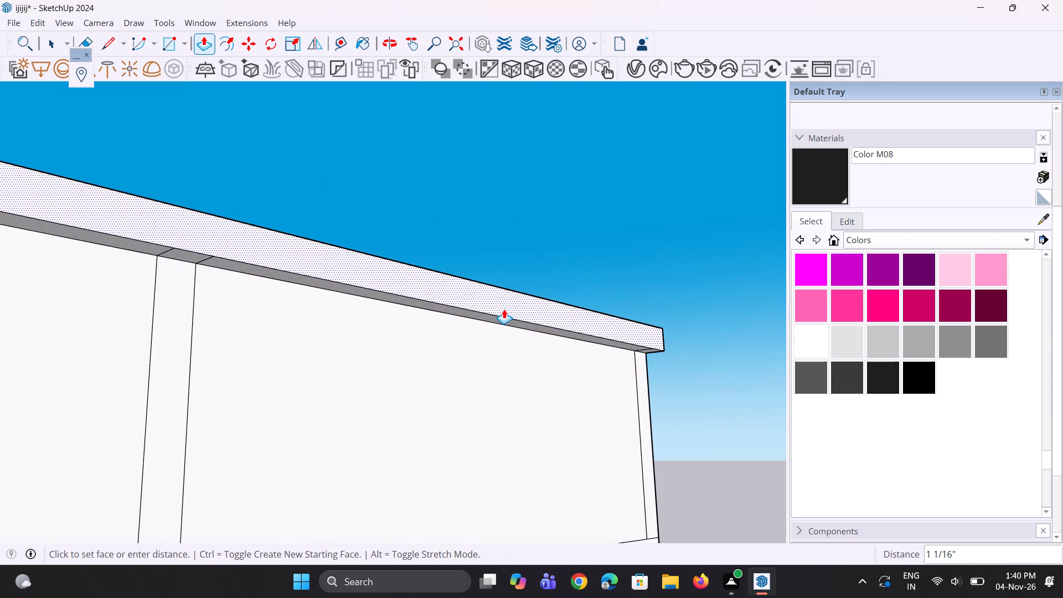
click(504, 309)
scroll(528, 267, down, 5)
scroll(383, 285, up, 3)
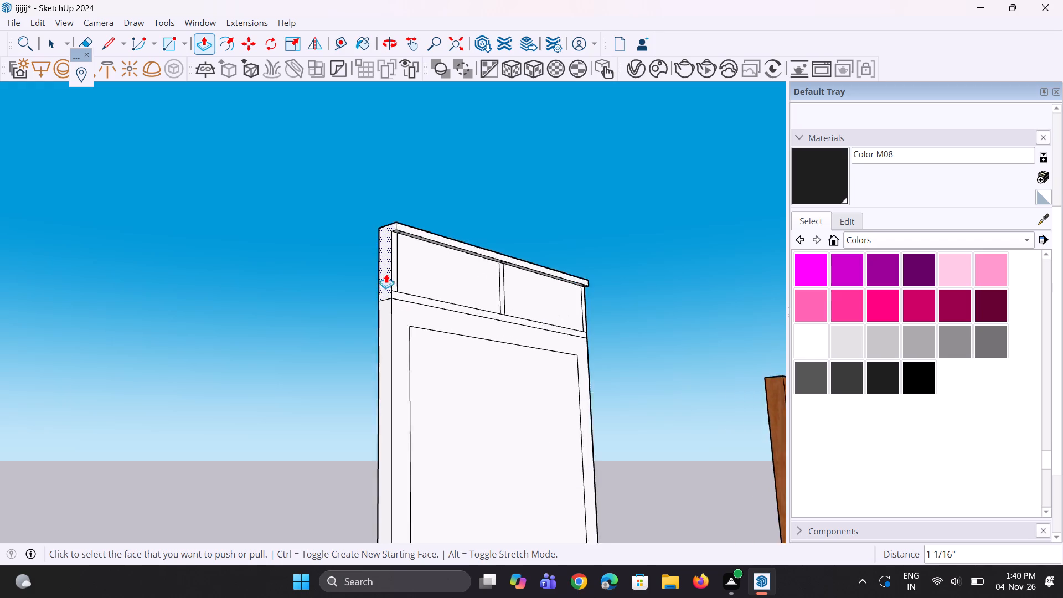
Extrude the upper panel's left, middle, right and bottom strips and the lower panel's border by the same 1 1/16".
scroll(386, 274, up, 3)
double_click(399, 263)
middle_drag(551, 287, 449, 320)
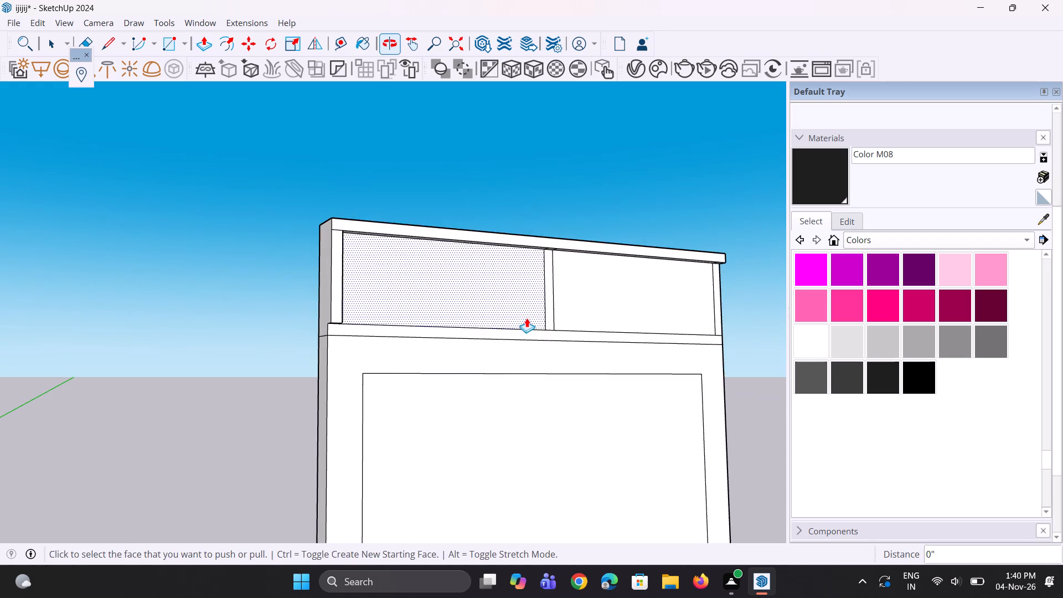
scroll(528, 317, up, 2)
double_click(555, 296)
scroll(344, 269, down, 10)
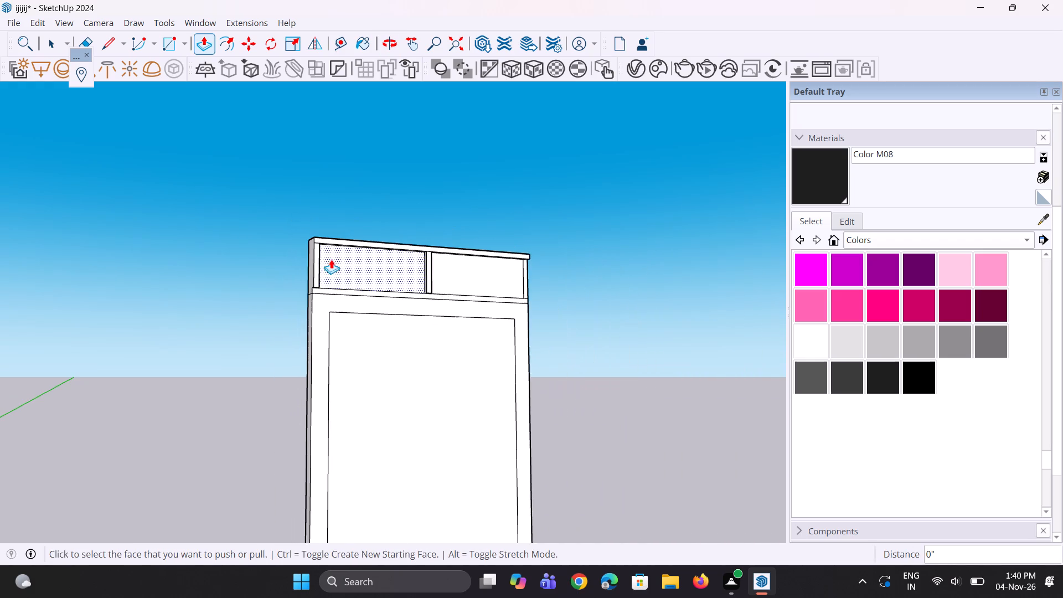
middle_drag(476, 279, 430, 286)
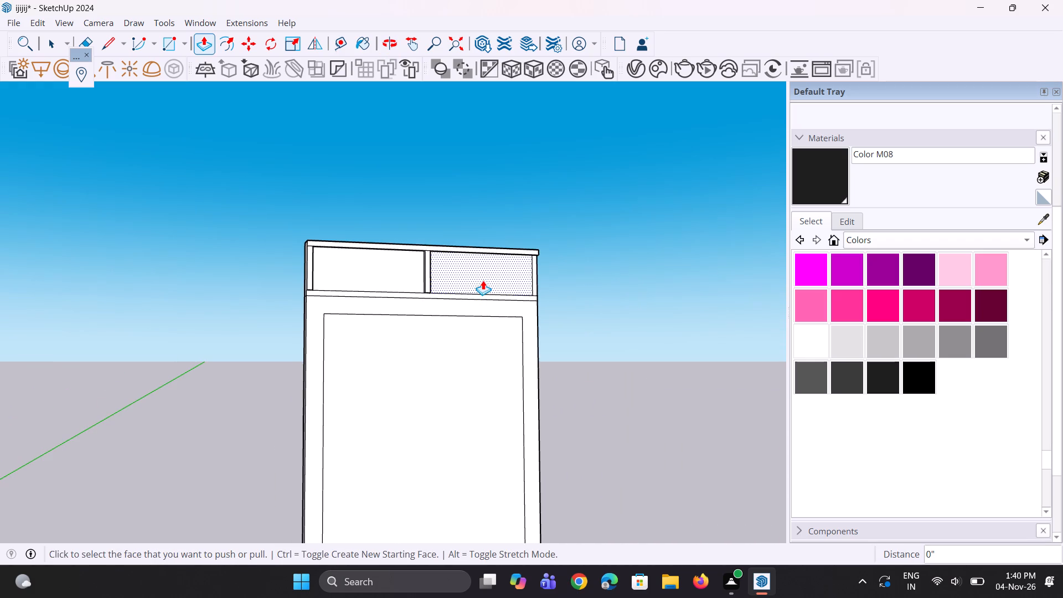
scroll(493, 280, up, 1)
scroll(538, 283, up, 7)
double_click(538, 283)
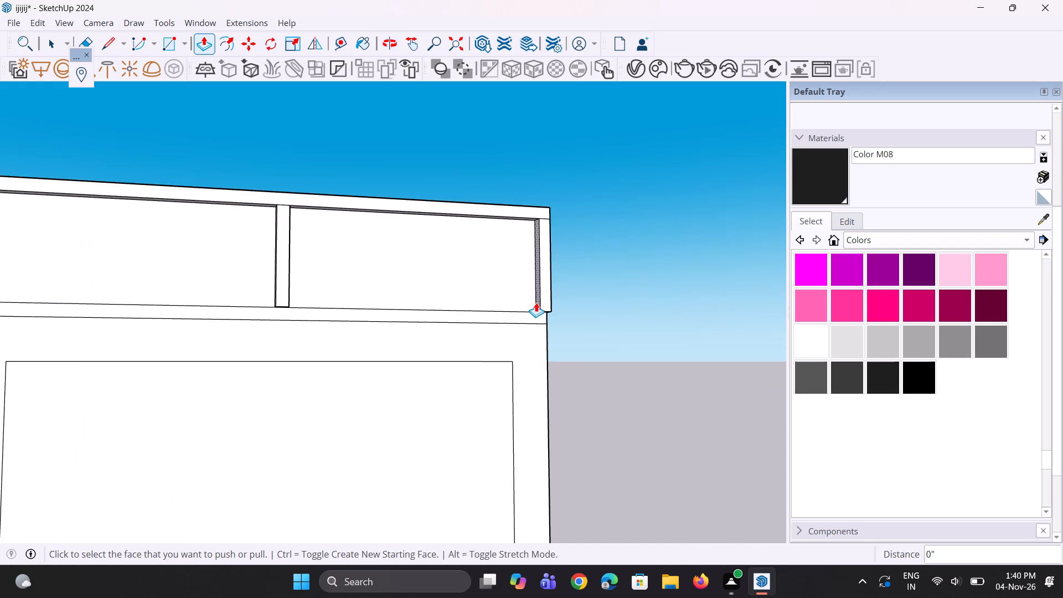
double_click(503, 318)
double_click(505, 334)
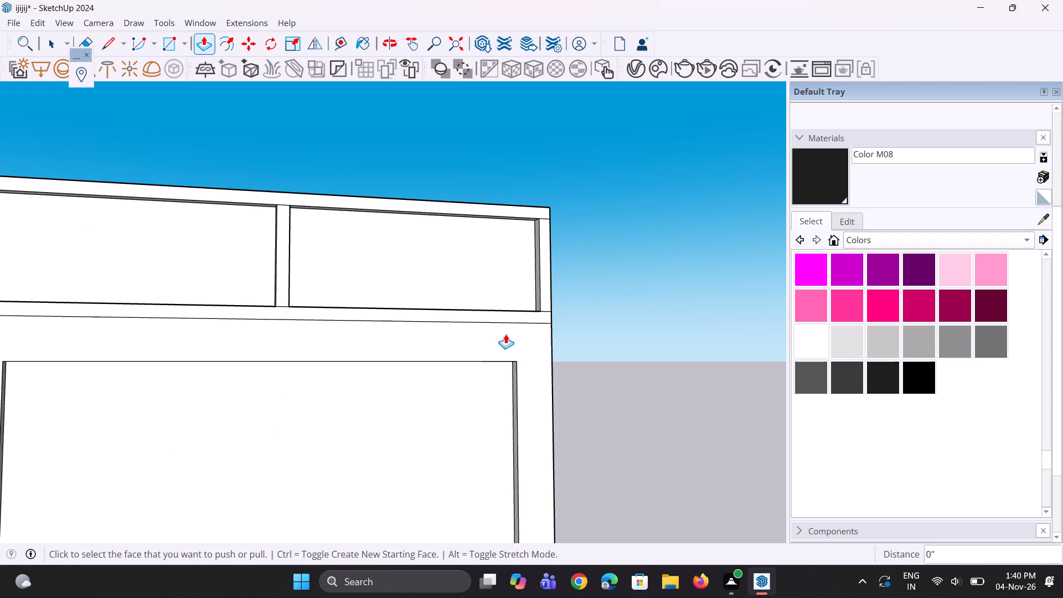
Extrude the lower panel's border on the door's opposite face outward by about 7/8".
scroll(495, 299, down, 11)
middle_drag(448, 340, 84, 454)
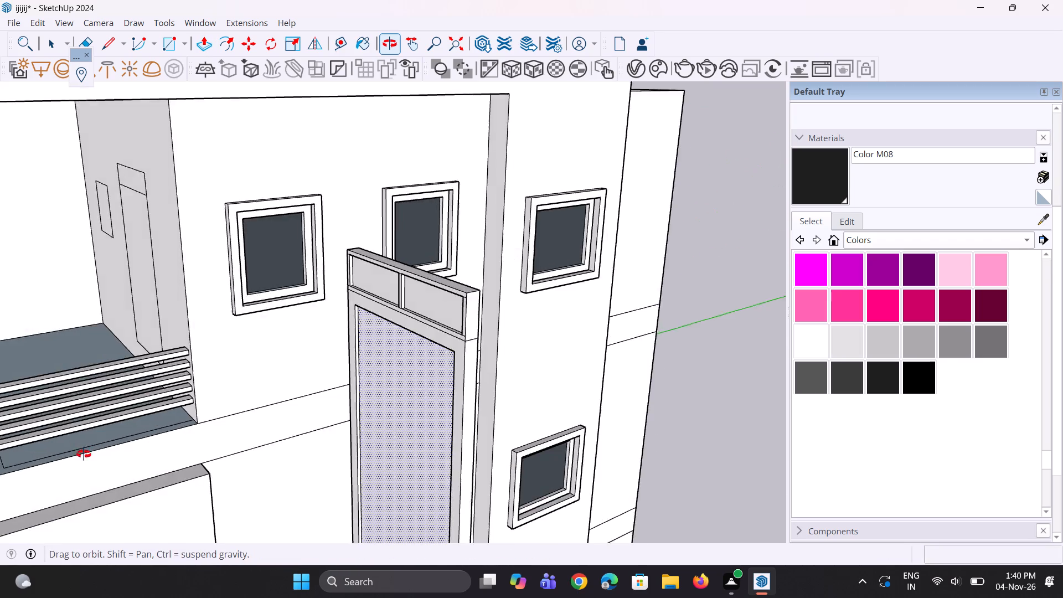
middle_drag(84, 454, 89, 435)
scroll(312, 318, up, 3)
scroll(400, 302, up, 3)
click(395, 285)
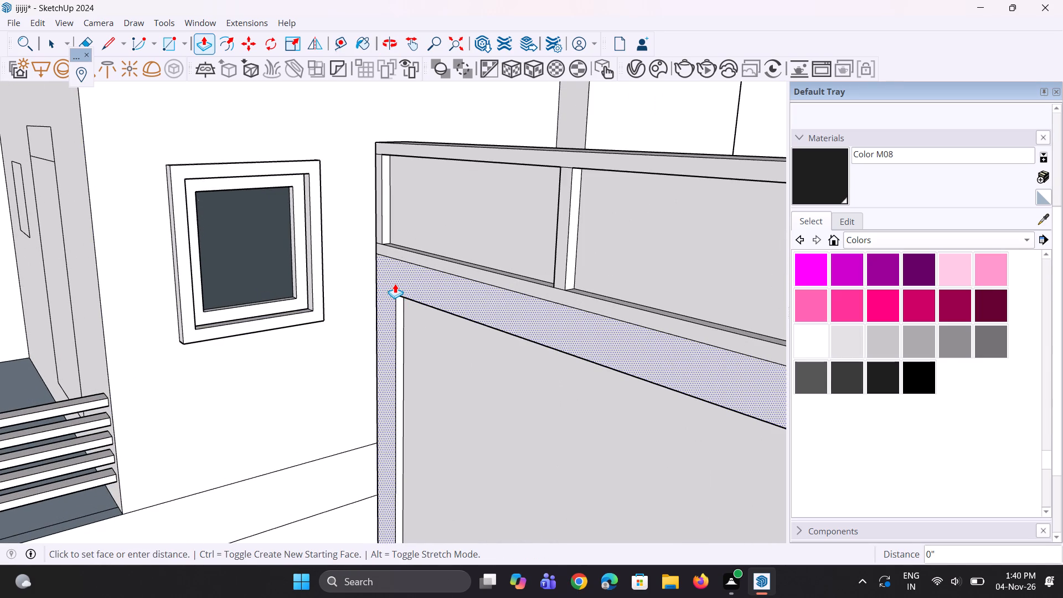
click(388, 285)
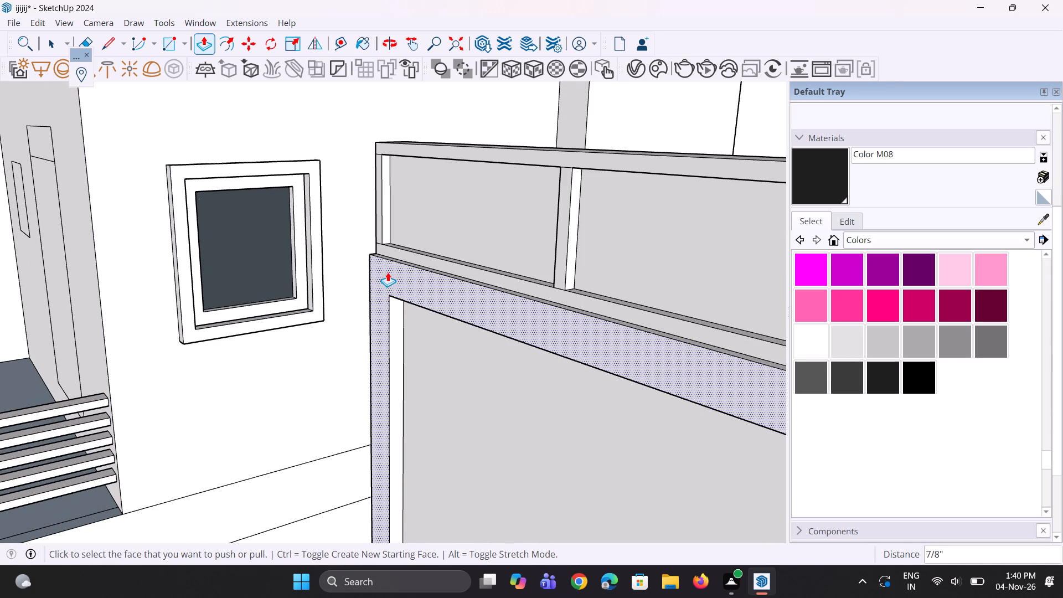
Extrude the upper panel's bottom, left, top and right strips on this face by the same 7/8".
double_click(393, 254)
double_click(380, 227)
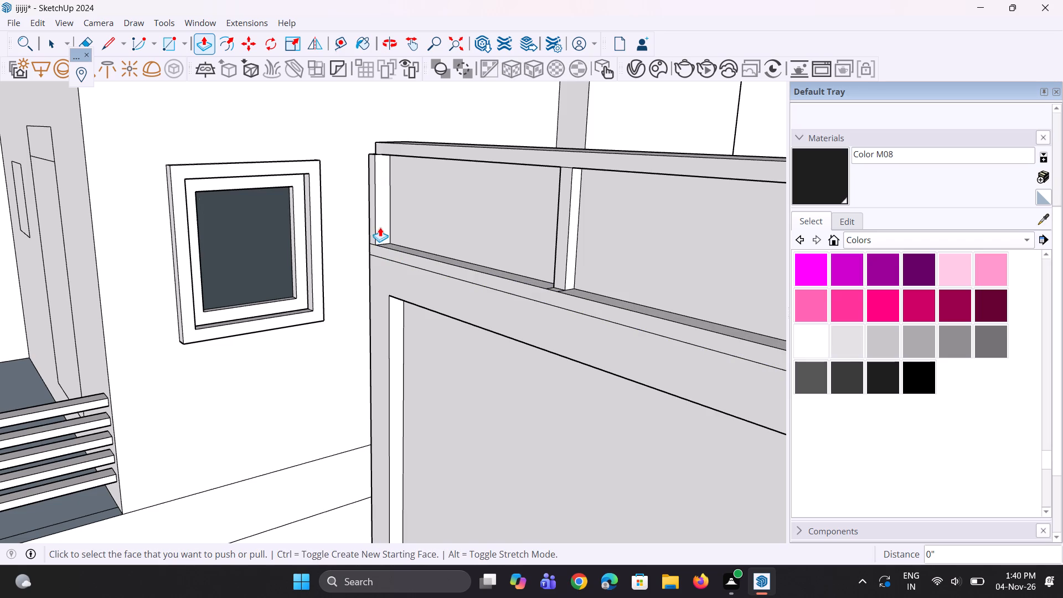
double_click(394, 149)
scroll(355, 157, down, 4)
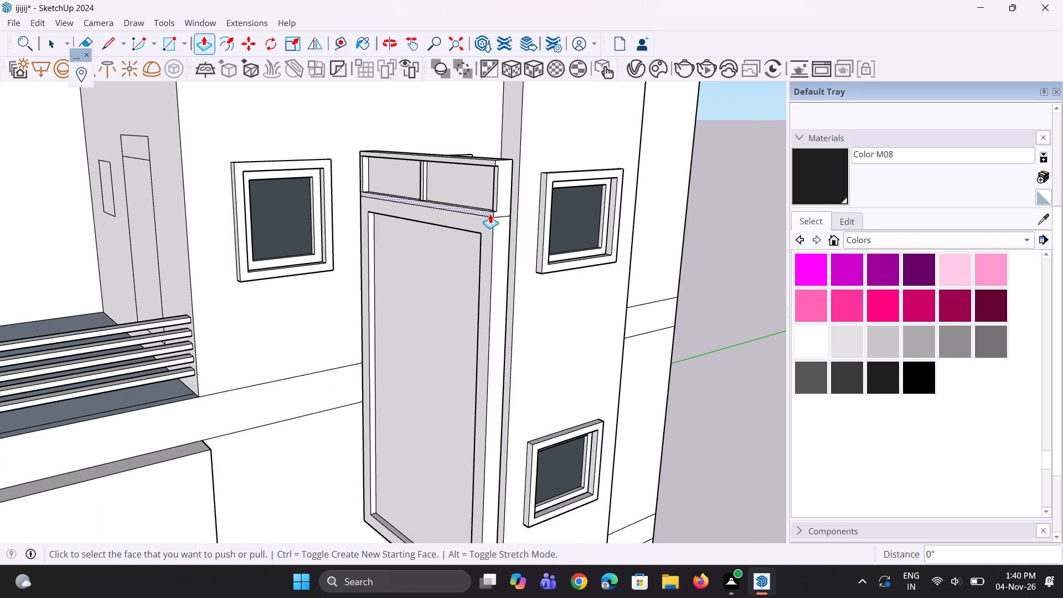
scroll(490, 213, up, 5)
double_click(498, 193)
Delete the old wooden door with the black handle standing beside the new framed door.
scroll(477, 224, up, 2)
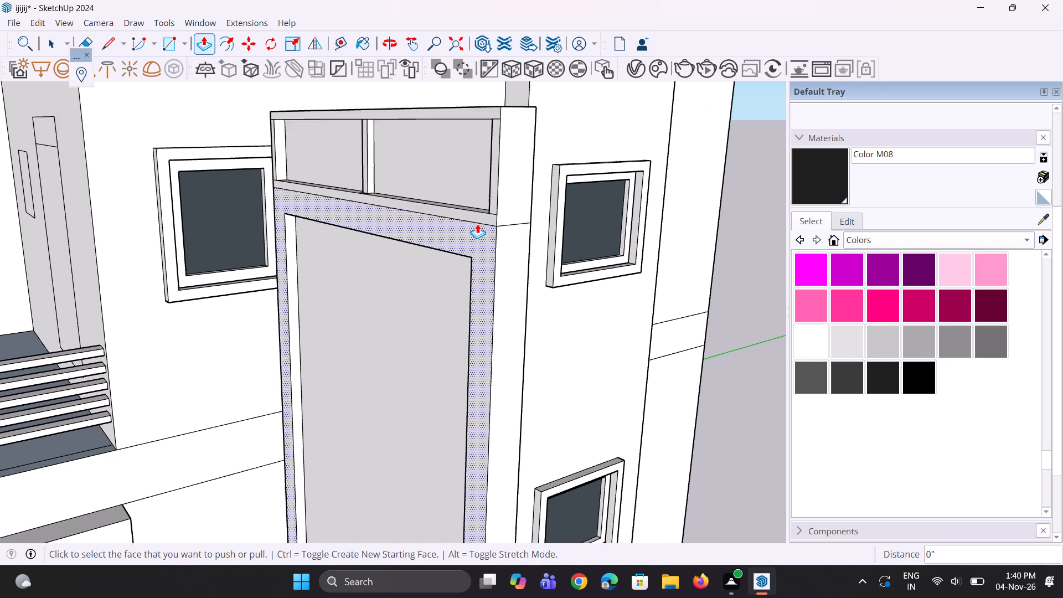
scroll(477, 224, up, 2)
middle_drag(489, 238, 578, 206)
scroll(462, 226, down, 5)
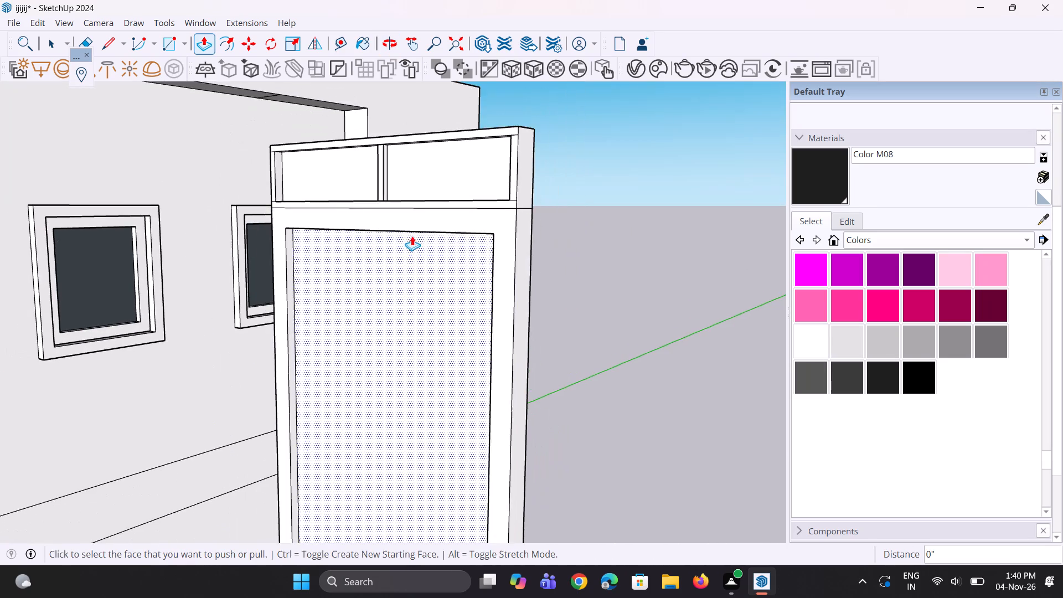
middle_drag(412, 236, 479, 240)
key(space)
scroll(468, 217, down, 9)
key(space)
key(space)
middle_drag(399, 337, 634, 243)
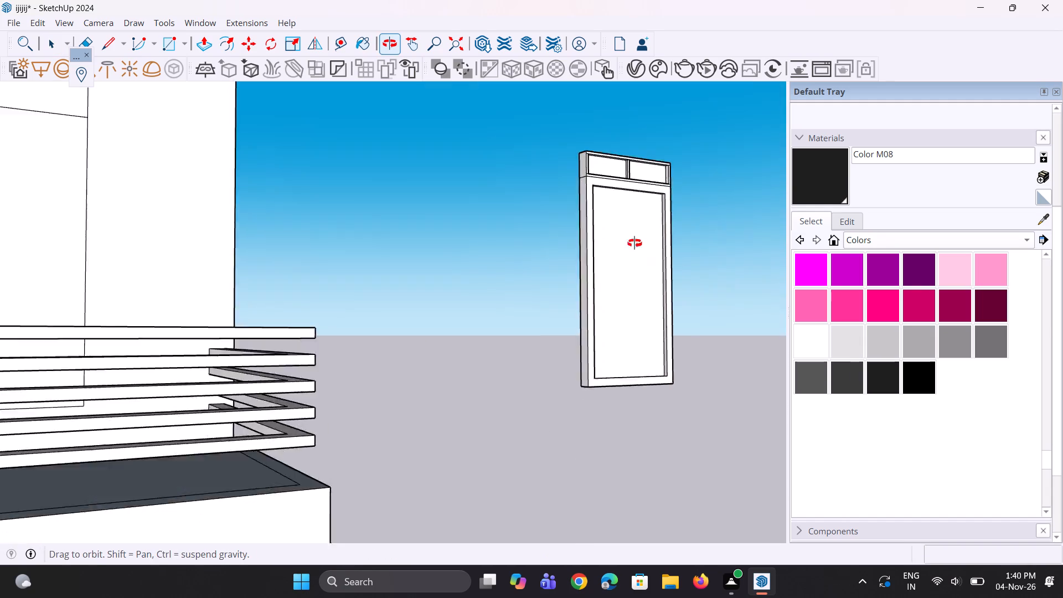
middle_drag(634, 243, 595, 221)
scroll(444, 219, down, 8)
drag(593, 149, 700, 323)
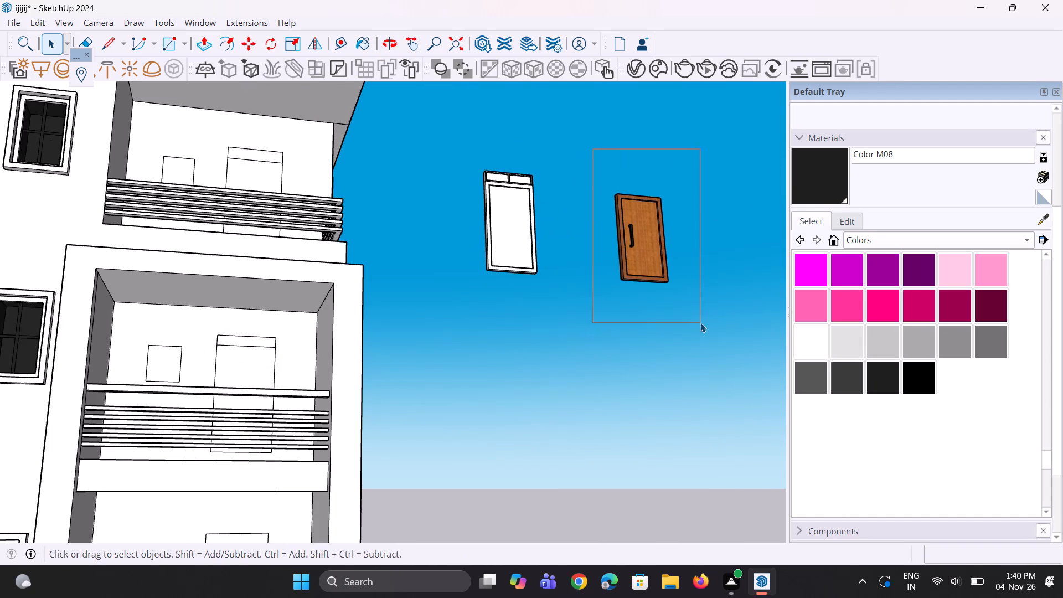
key(Delete)
Move the complete framed door about 9' along the red axis, away from the building, and deselect it.
middle_drag(501, 215, 634, 456)
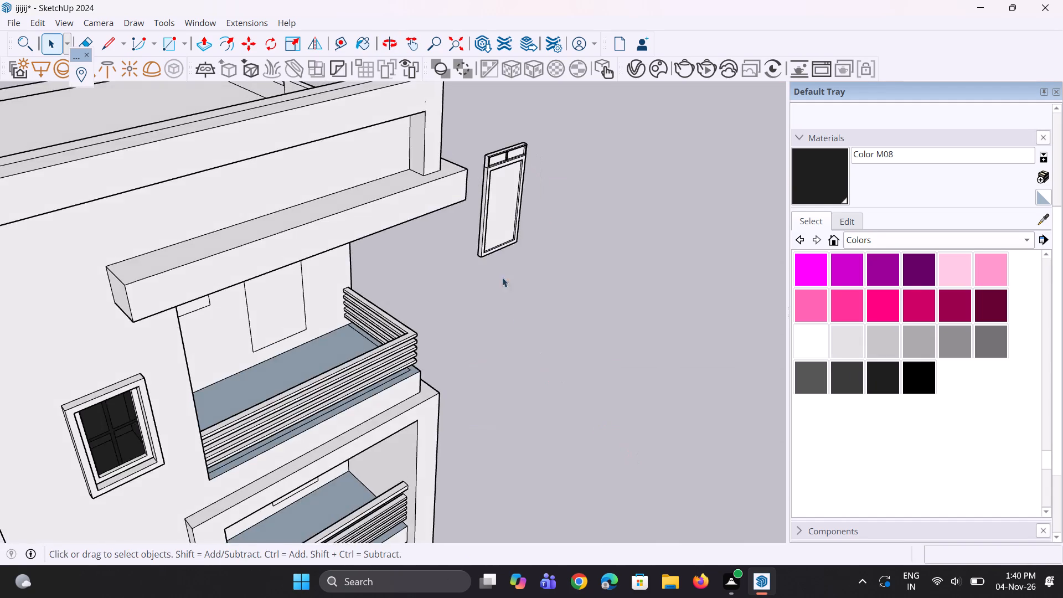
scroll(492, 227, up, 9)
middle_drag(472, 188, 344, 162)
scroll(344, 161, down, 5)
drag(353, 93, 370, 115)
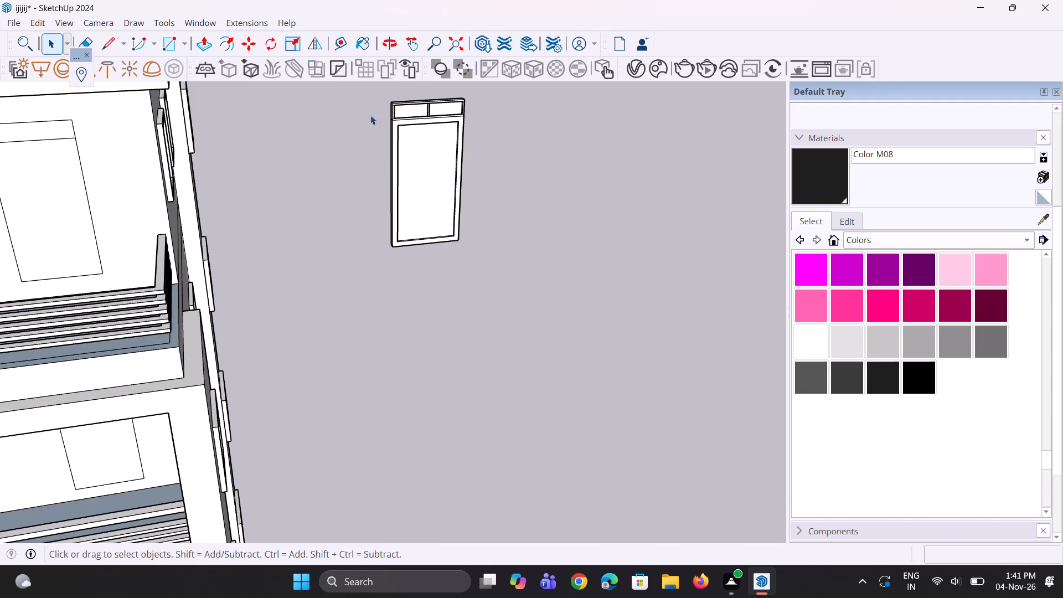
drag(370, 115, 495, 265)
key(m)
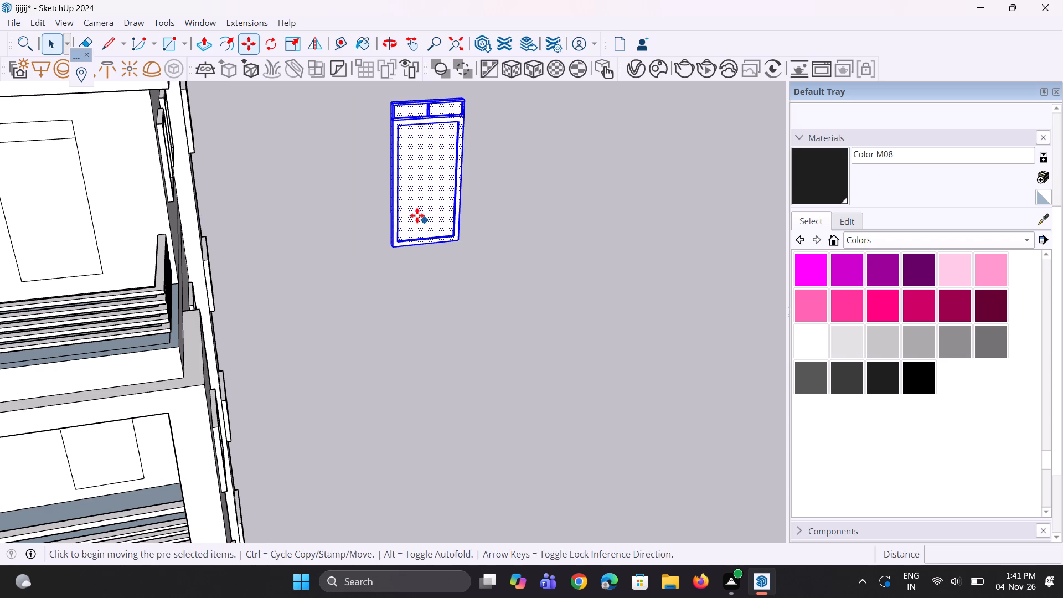
click(417, 215)
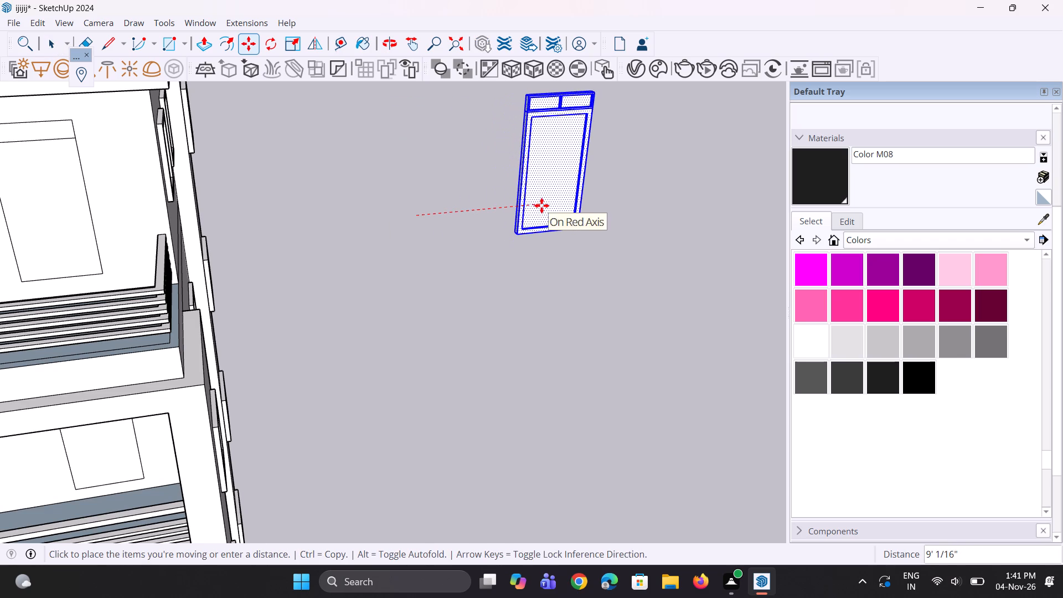
click(541, 205)
scroll(476, 312, down, 5)
click(477, 315)
key(Escape)
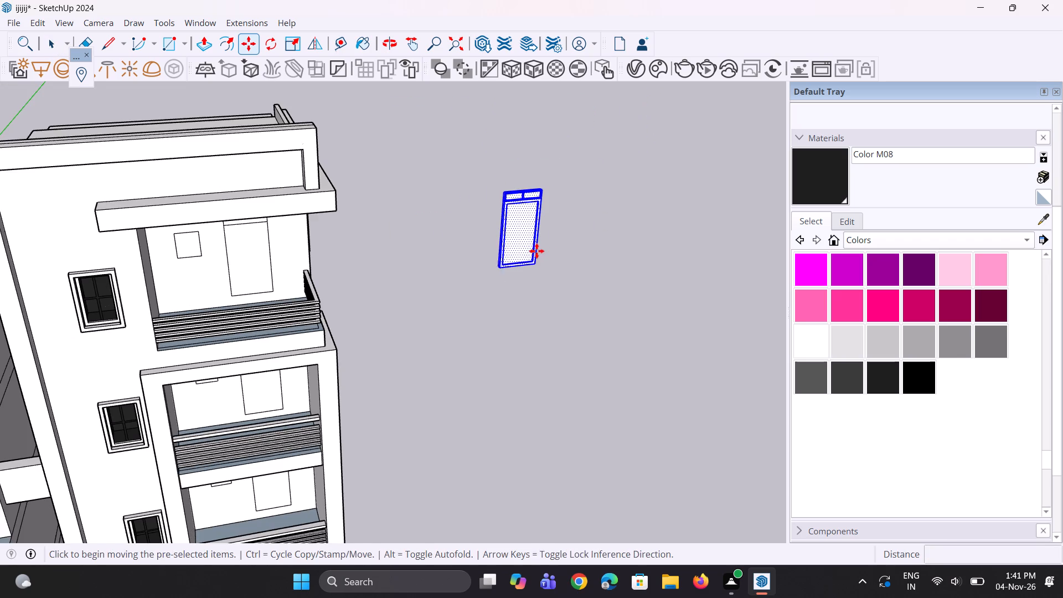
key(space)
key(space)
click(454, 285)
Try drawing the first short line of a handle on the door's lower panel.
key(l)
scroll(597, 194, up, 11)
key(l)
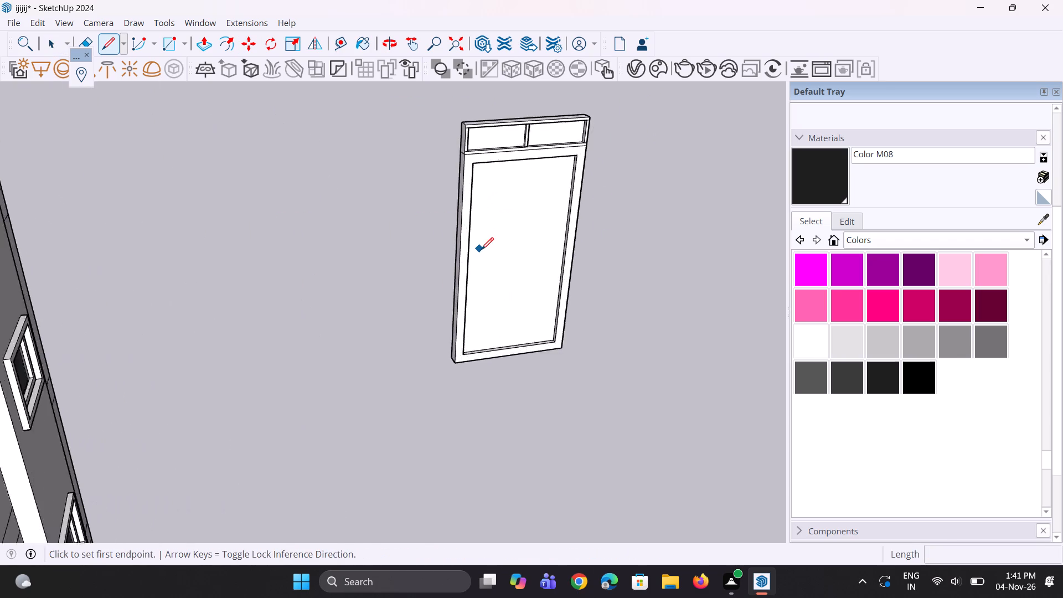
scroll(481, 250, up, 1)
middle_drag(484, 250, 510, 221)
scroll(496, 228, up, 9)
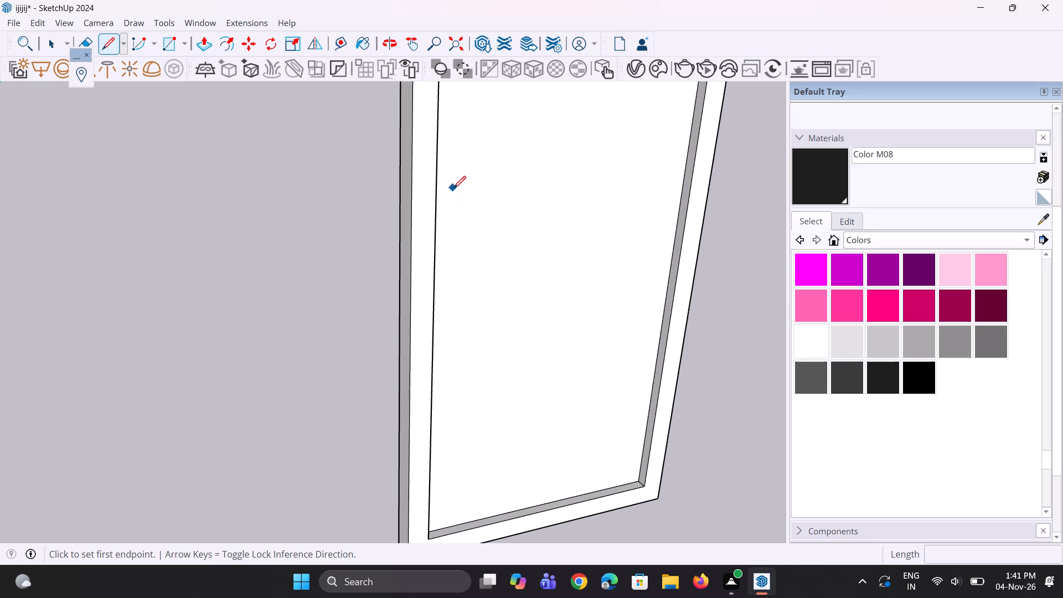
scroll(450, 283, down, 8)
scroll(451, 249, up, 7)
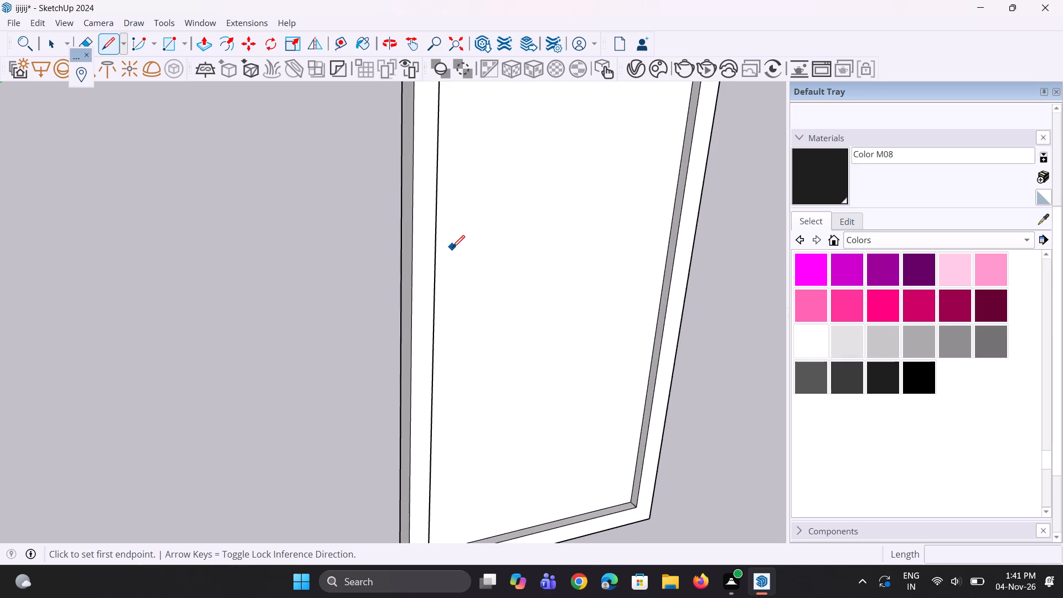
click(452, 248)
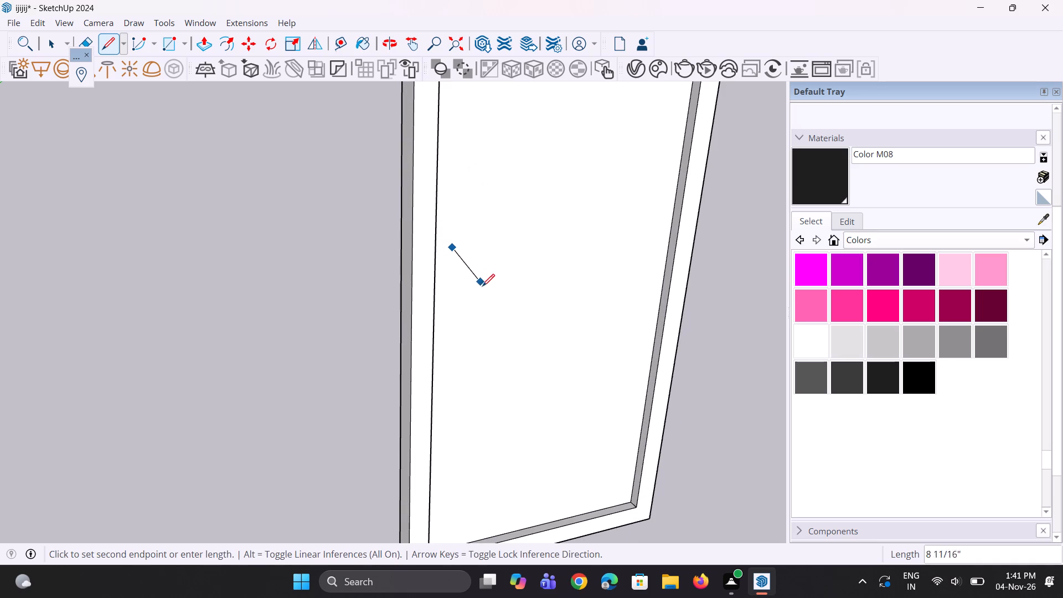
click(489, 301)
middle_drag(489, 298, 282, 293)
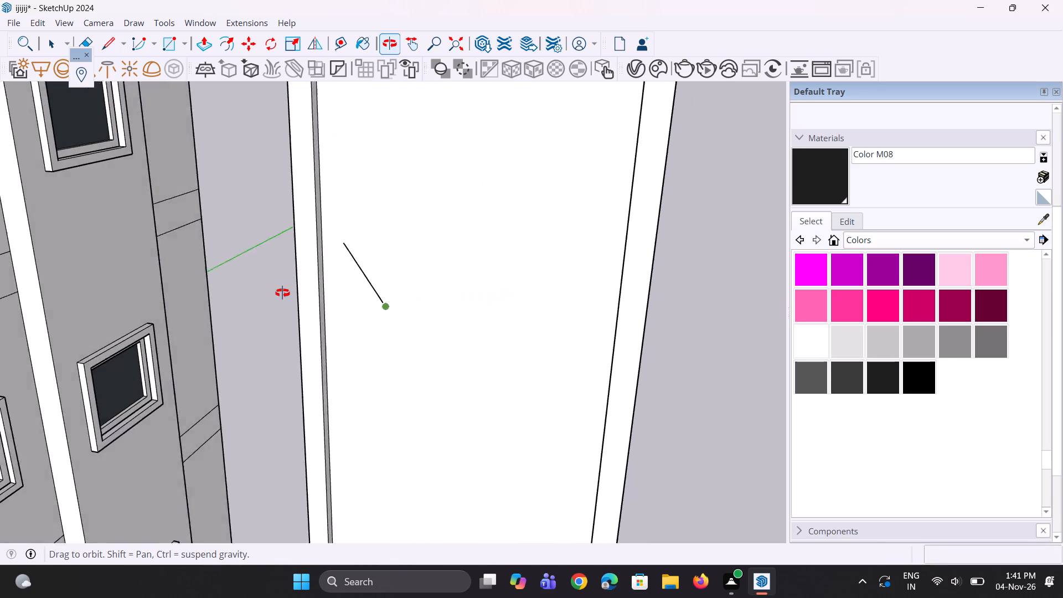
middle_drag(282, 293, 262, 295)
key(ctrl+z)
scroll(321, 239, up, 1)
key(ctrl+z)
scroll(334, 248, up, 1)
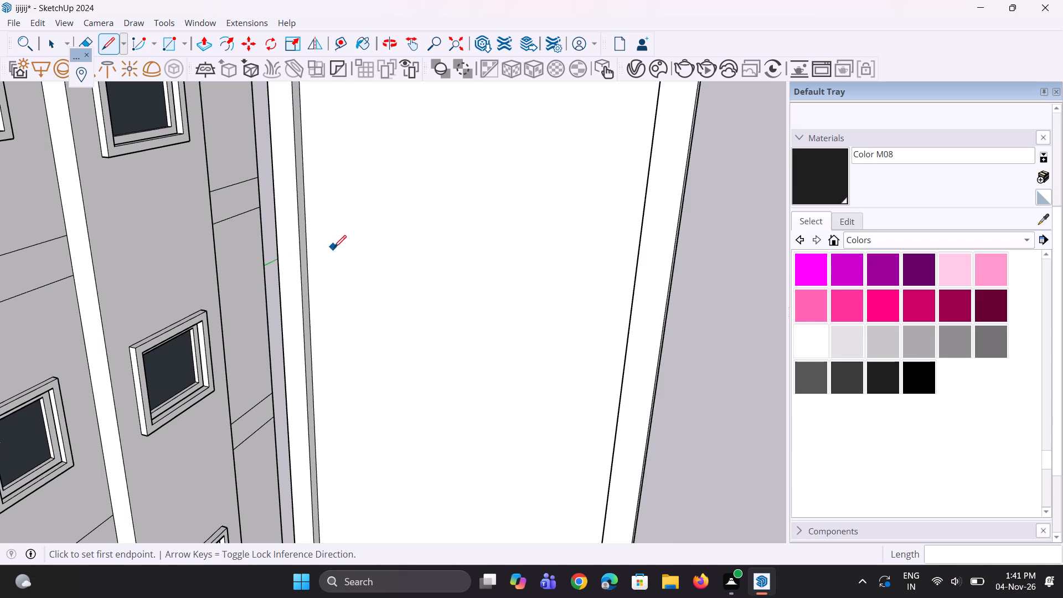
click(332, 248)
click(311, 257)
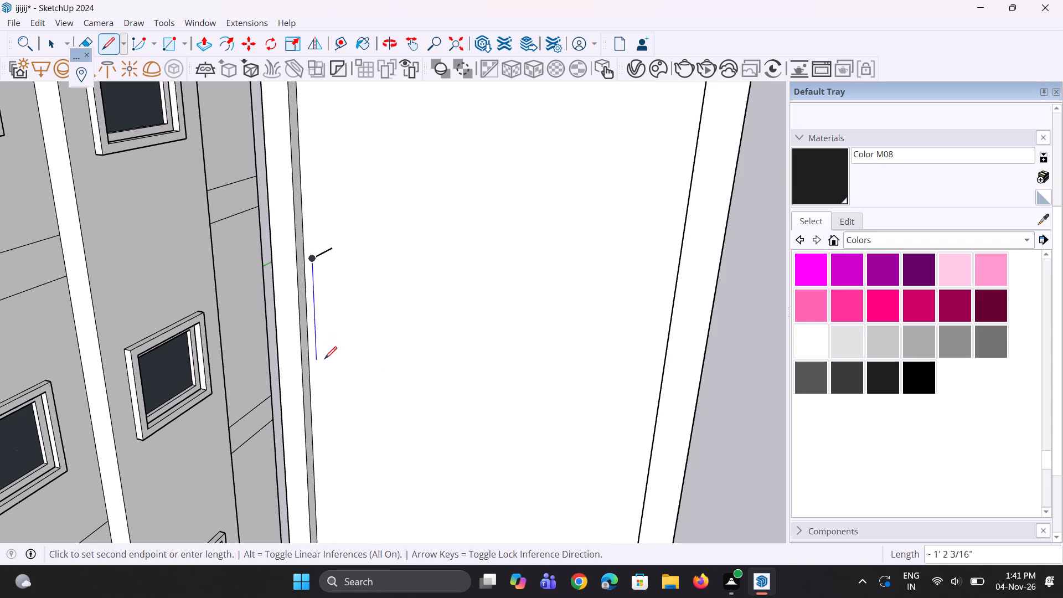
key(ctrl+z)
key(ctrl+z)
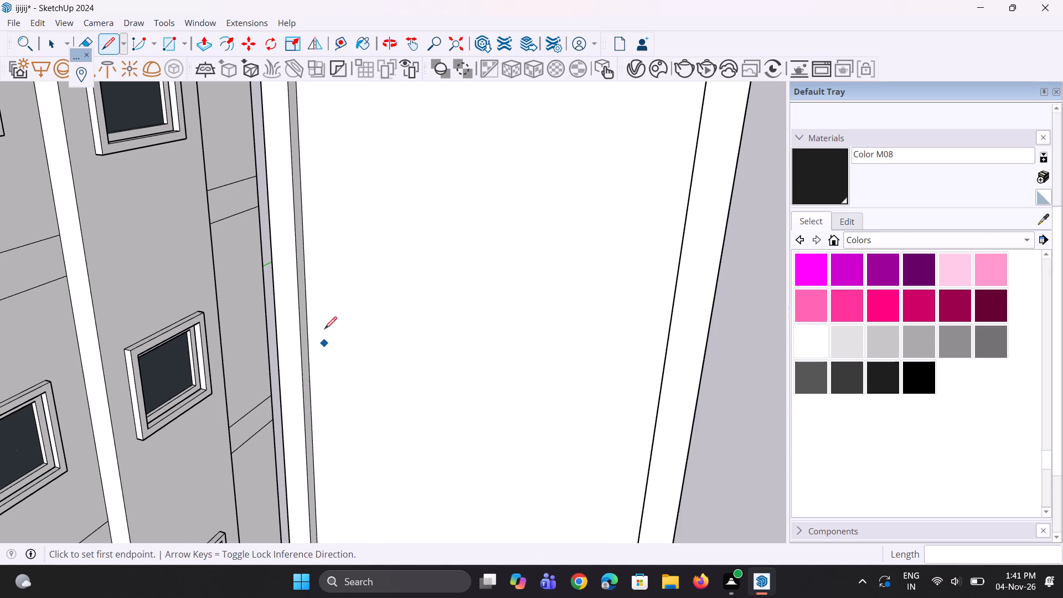
Draw a bracket-shaped handle path near the lower panel's side edge: a short line out, a vertical line down and a short line back.
scroll(327, 252, up, 2)
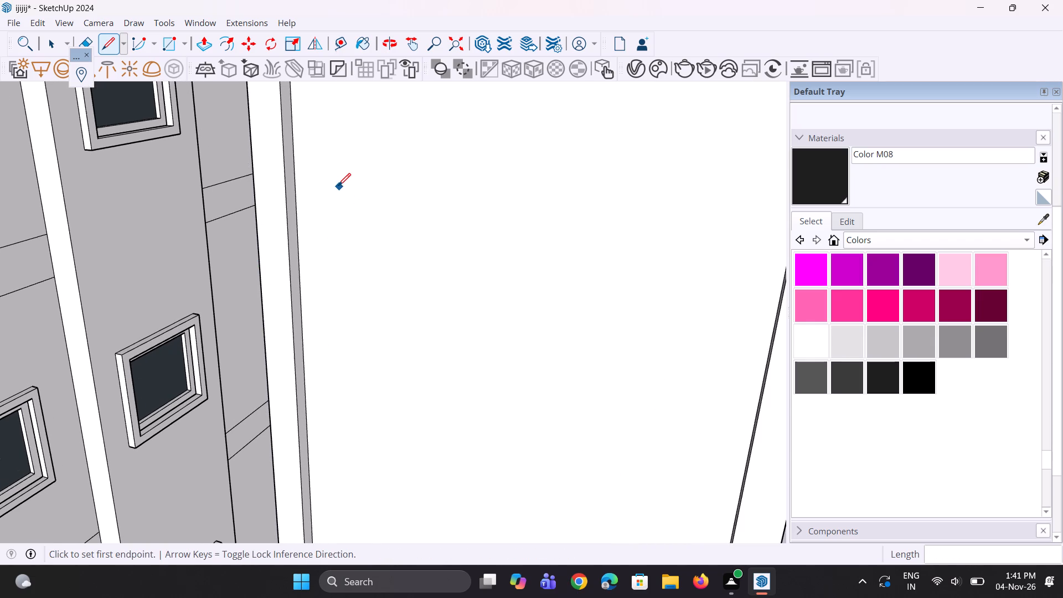
click(338, 185)
click(328, 192)
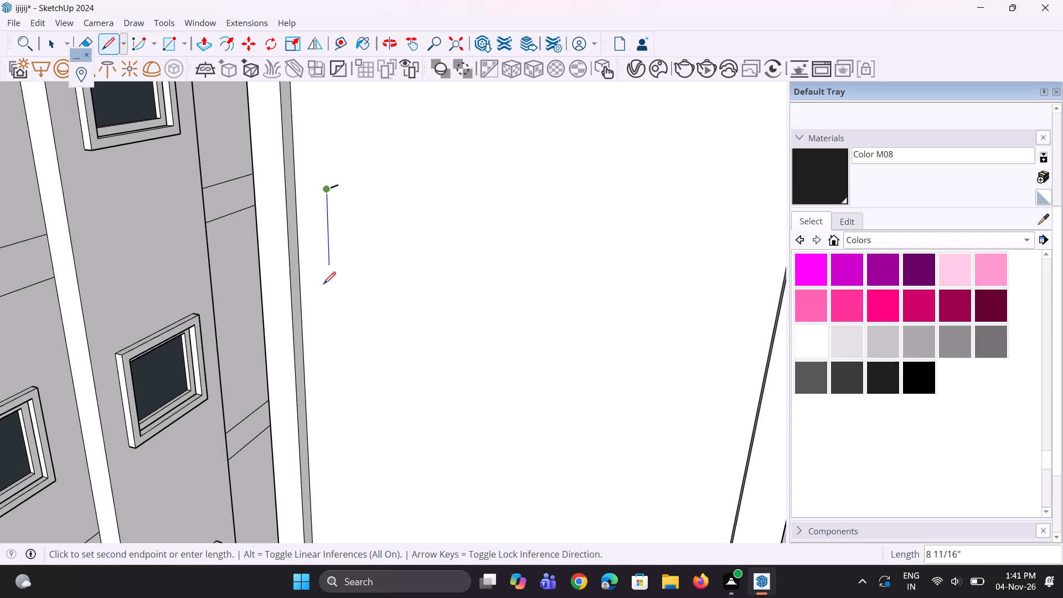
scroll(323, 285, down, 5)
click(323, 335)
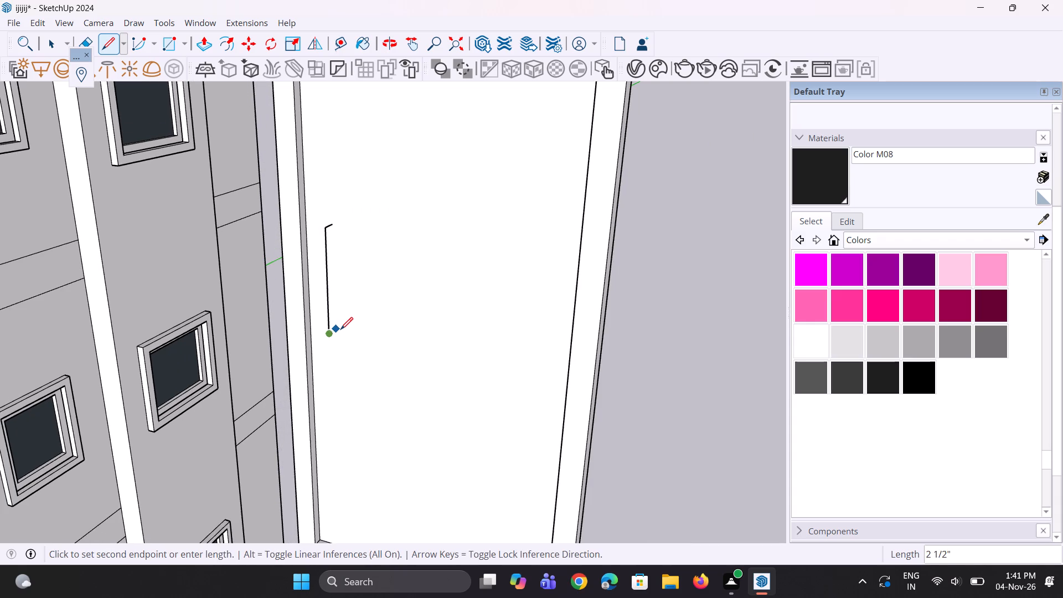
click(340, 329)
key(space)
key(space)
middle_drag(325, 280, 311, 252)
scroll(344, 277, down, 12)
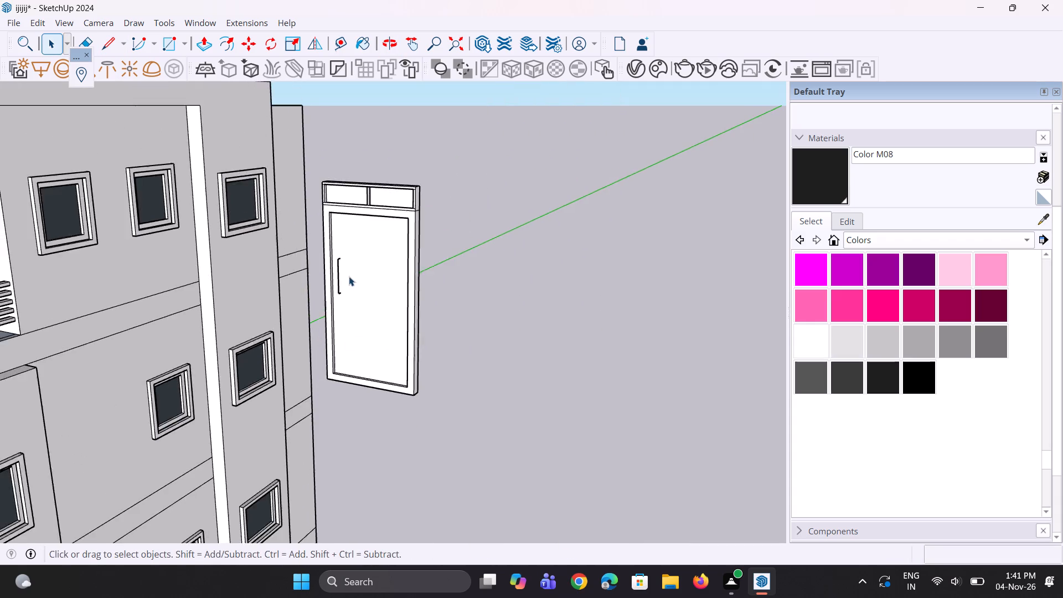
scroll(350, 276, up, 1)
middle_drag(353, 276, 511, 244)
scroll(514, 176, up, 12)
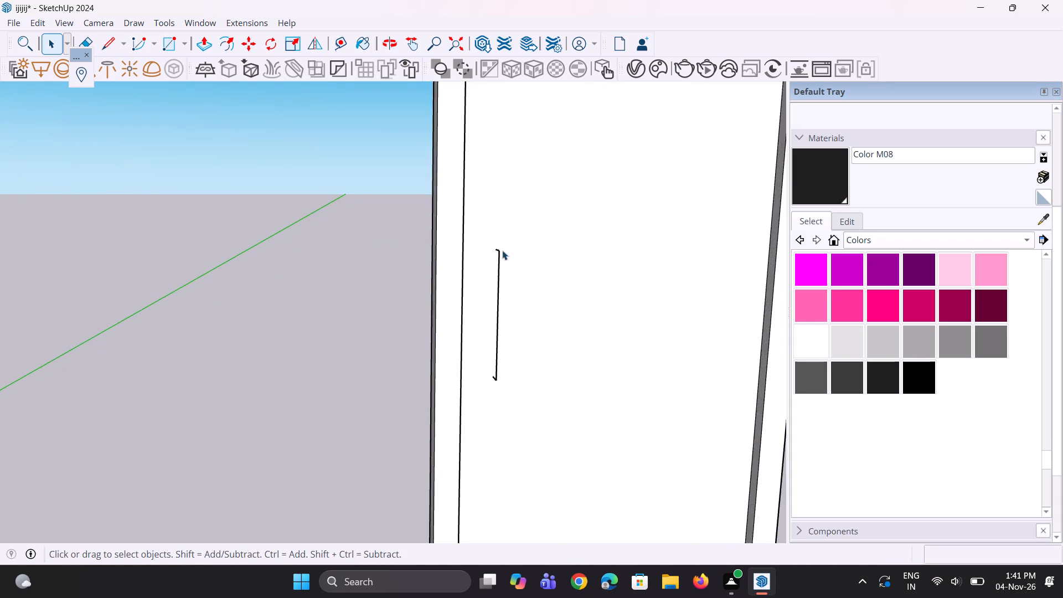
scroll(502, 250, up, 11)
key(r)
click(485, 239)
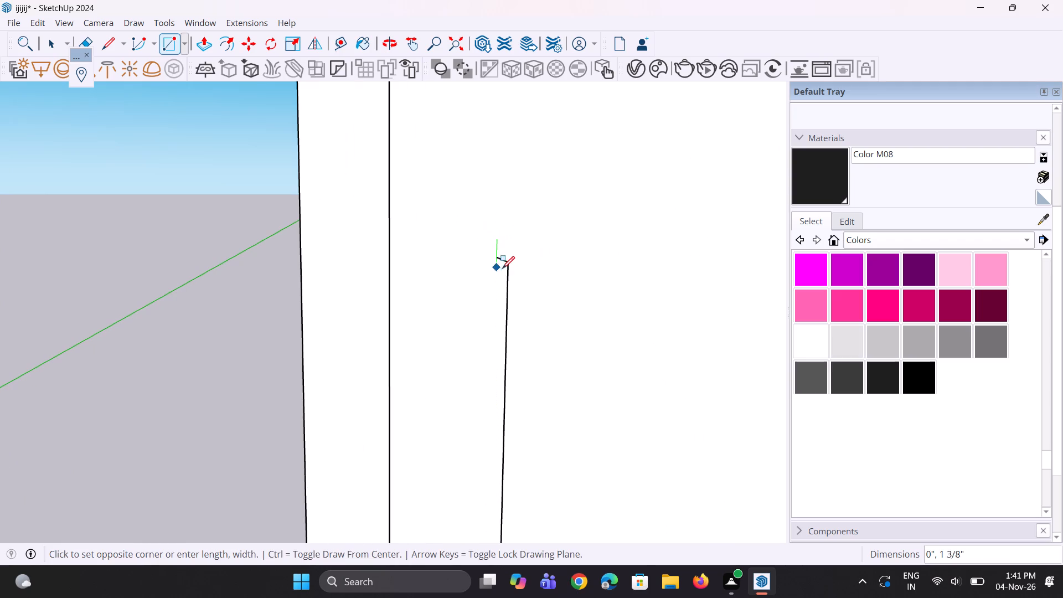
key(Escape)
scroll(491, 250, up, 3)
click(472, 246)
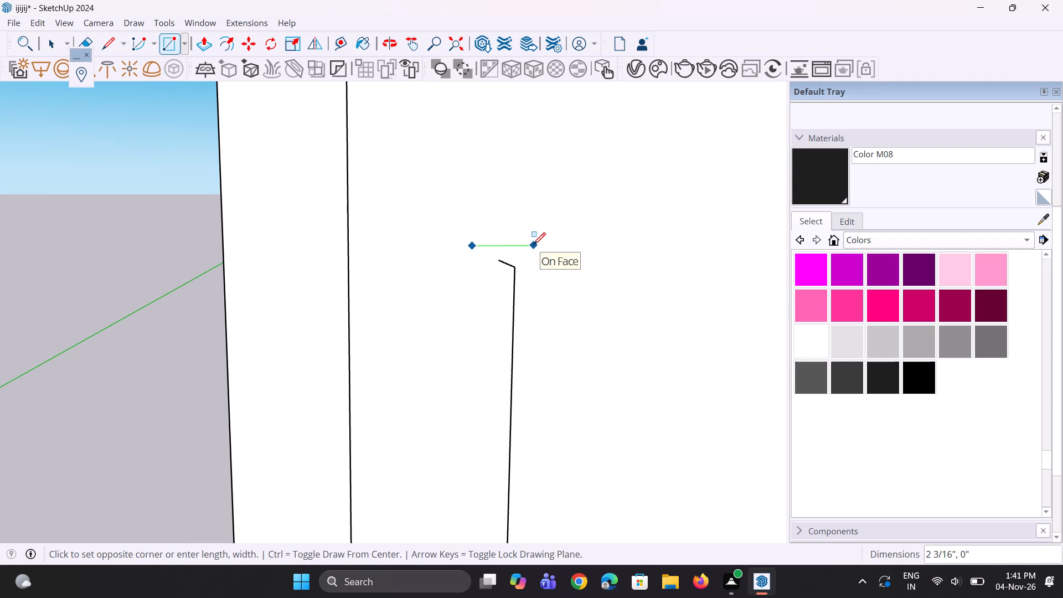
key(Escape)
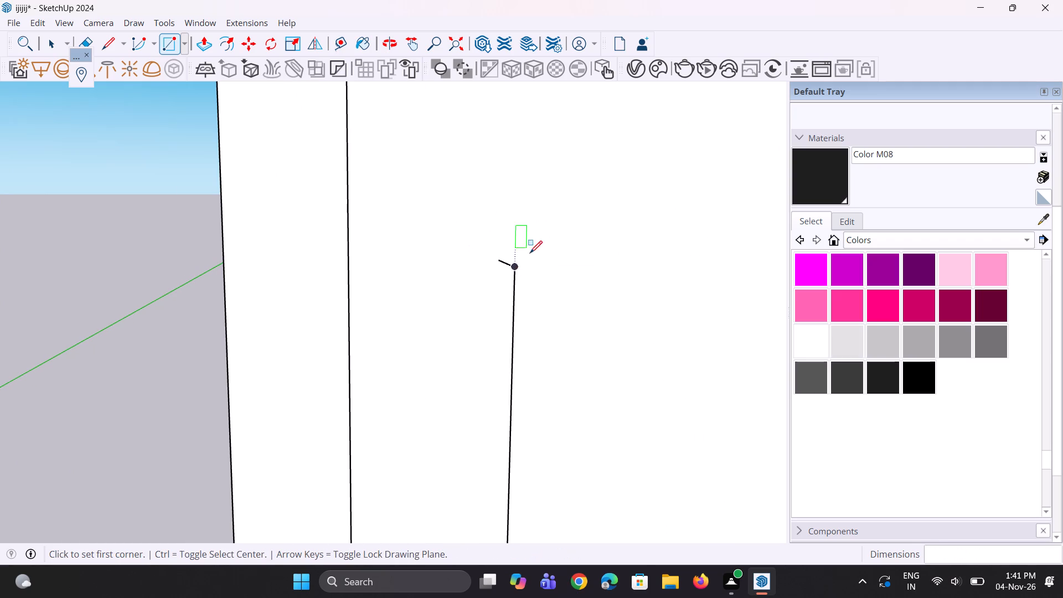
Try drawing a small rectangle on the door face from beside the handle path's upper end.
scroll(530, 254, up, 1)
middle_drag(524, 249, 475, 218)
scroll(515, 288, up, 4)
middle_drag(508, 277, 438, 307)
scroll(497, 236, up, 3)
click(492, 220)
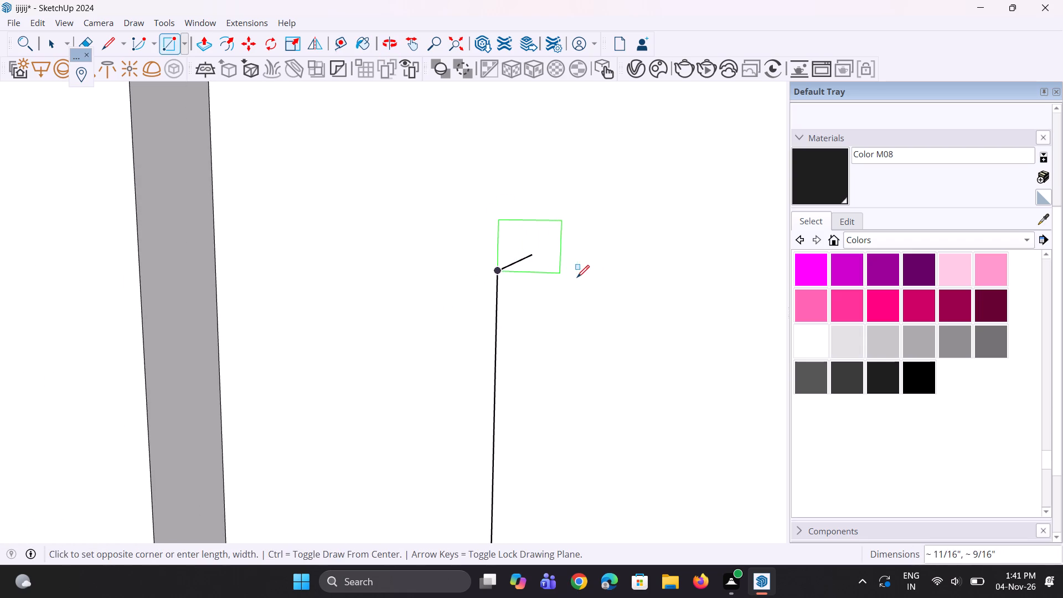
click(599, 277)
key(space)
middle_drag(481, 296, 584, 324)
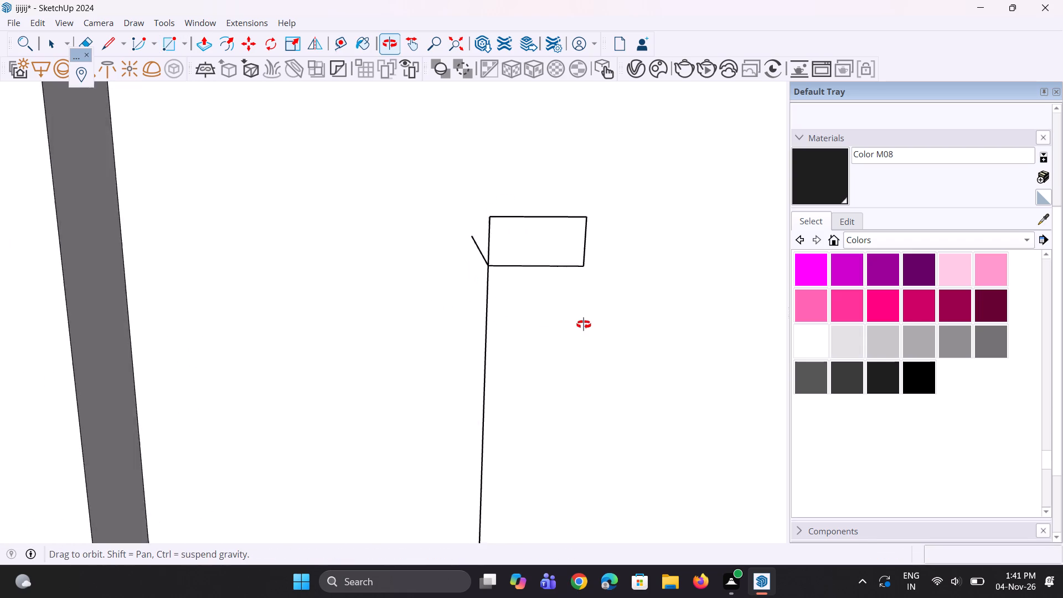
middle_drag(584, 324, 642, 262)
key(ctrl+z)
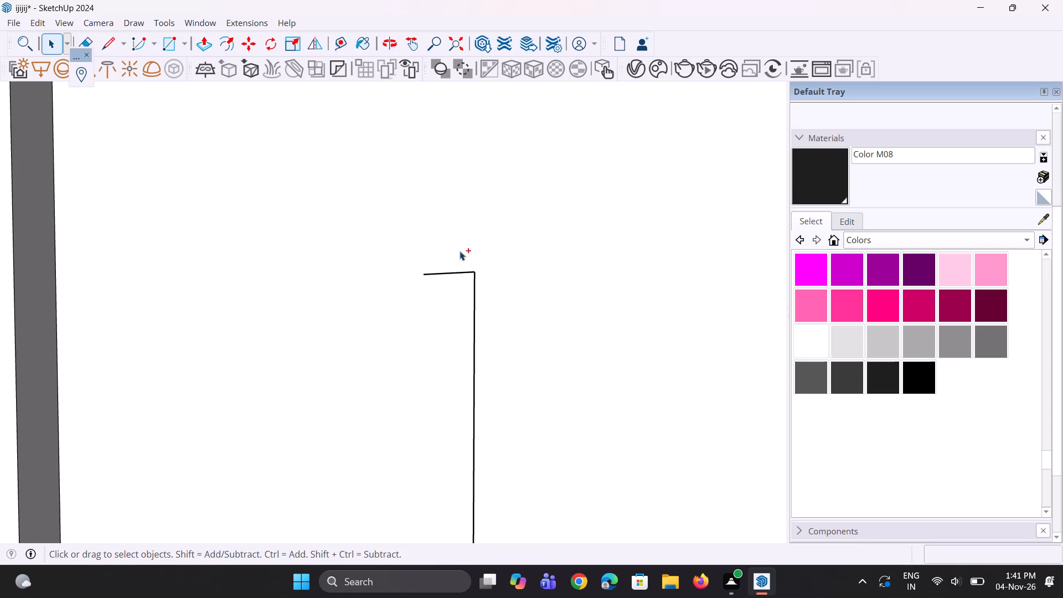
Draw a small vertical rectangle, about 3/4" by 1", on the door face around the handle path's upper end.
scroll(434, 262, up, 2)
key(r)
scroll(360, 235, down, 5)
middle_drag(493, 282, 467, 320)
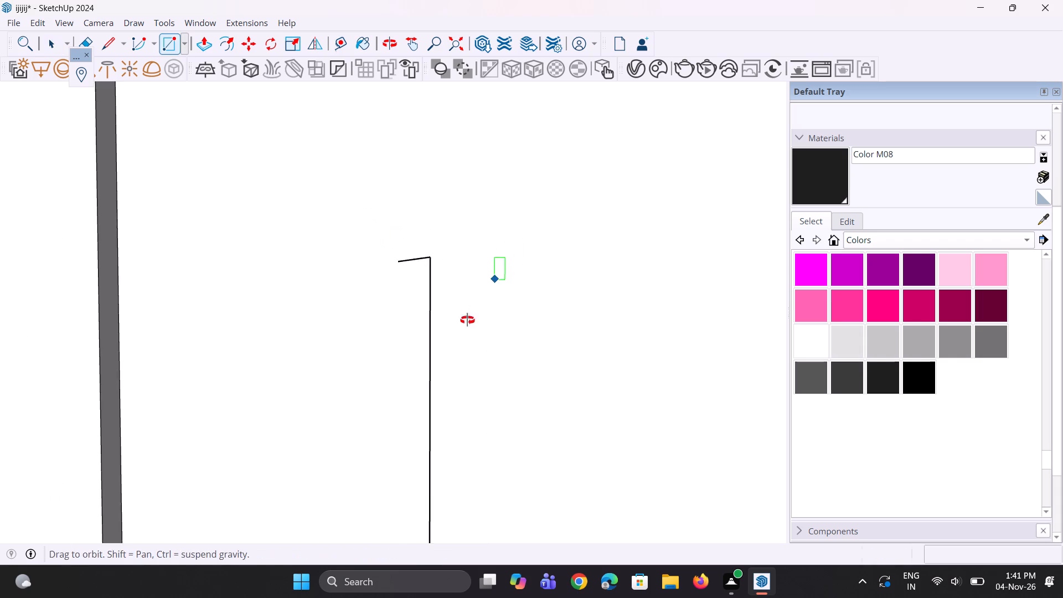
middle_drag(467, 320, 382, 433)
scroll(416, 216, up, 3)
click(393, 198)
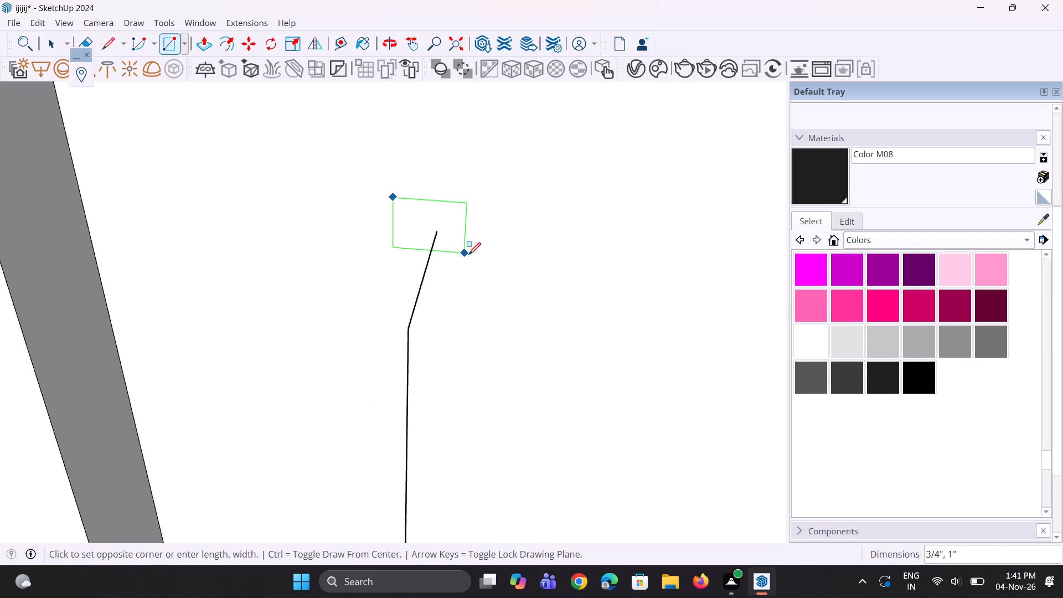
click(476, 254)
middle_drag(473, 301, 558, 156)
key(space)
scroll(436, 271, up, 2)
key(space)
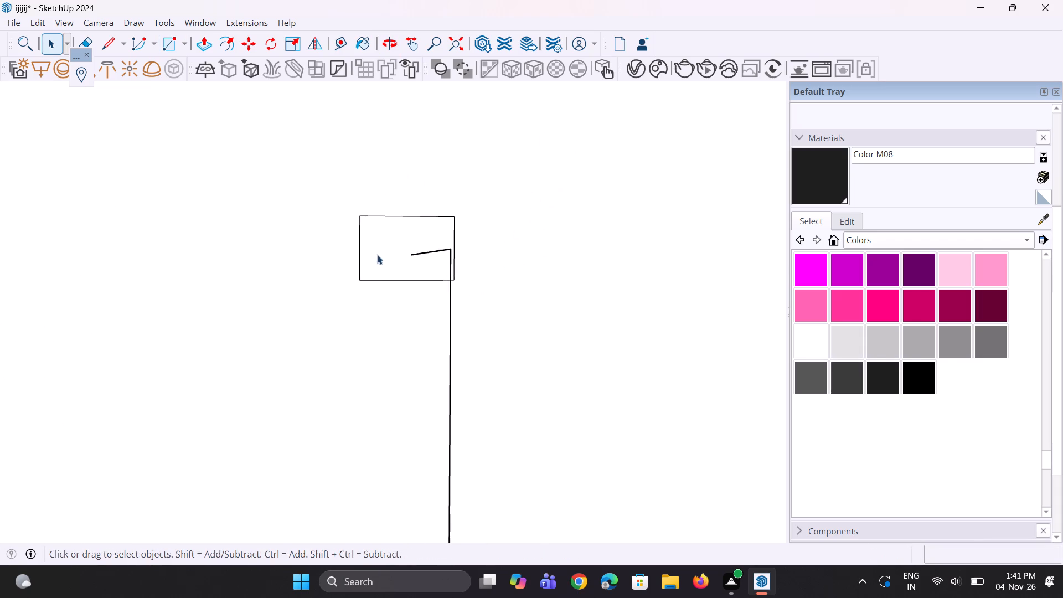
Shrink the small rectangle by moving its outer side edge inward and its bottom edge upward.
click(360, 257)
scroll(356, 307, up, 3)
key(m)
click(364, 268)
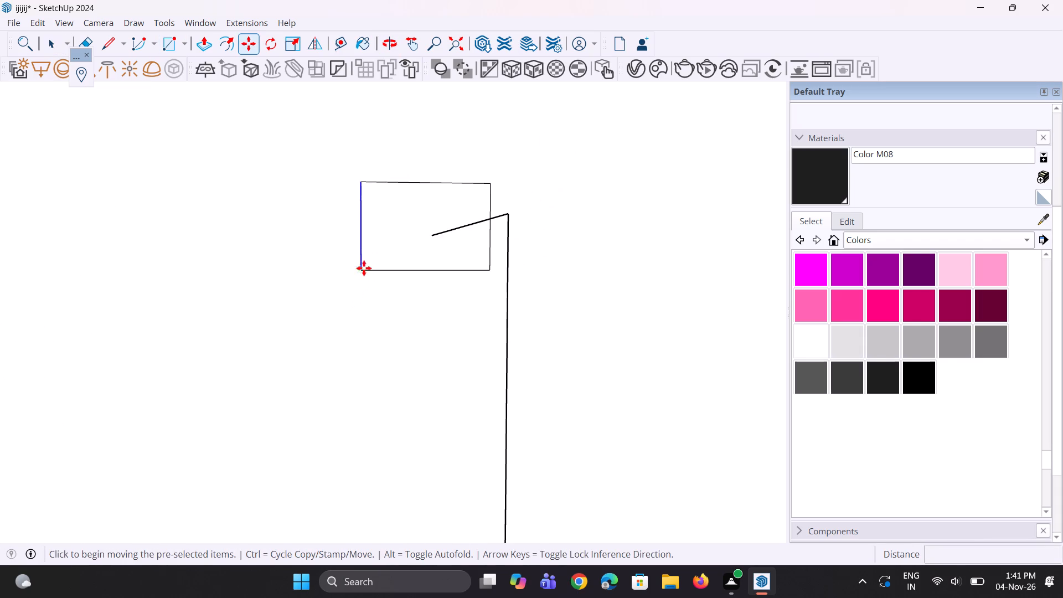
click(395, 271)
key(space)
scroll(429, 275, up, 2)
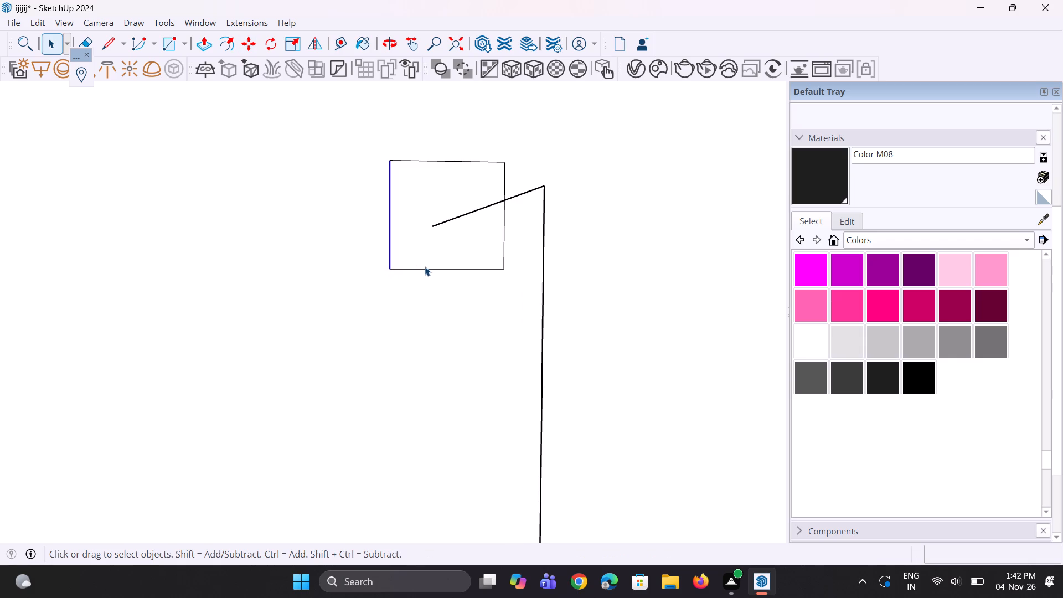
click(424, 270)
scroll(401, 271, up, 2)
key(m)
click(387, 270)
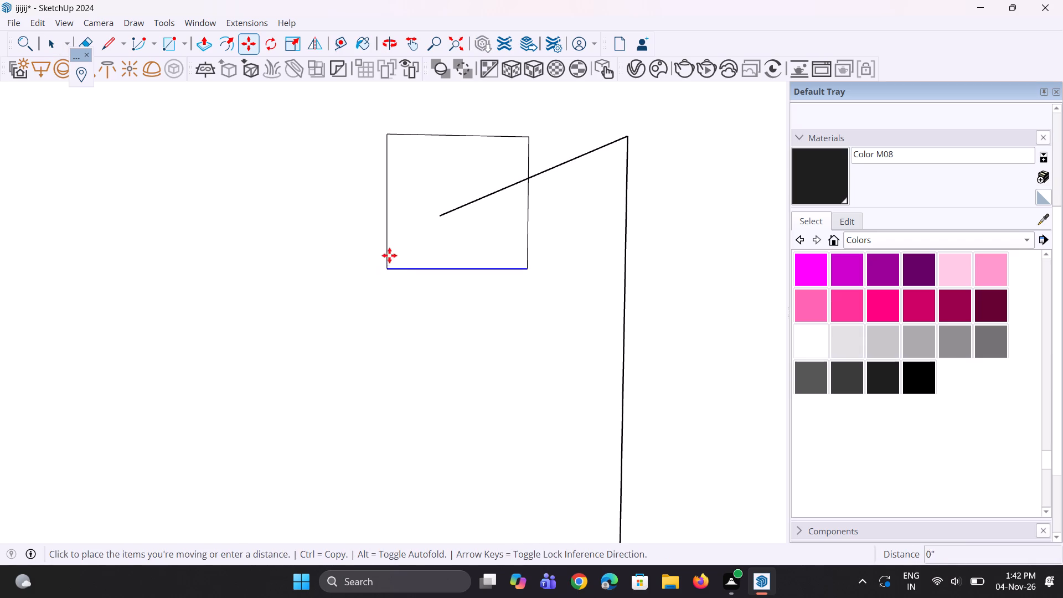
click(390, 237)
key(space)
key(space)
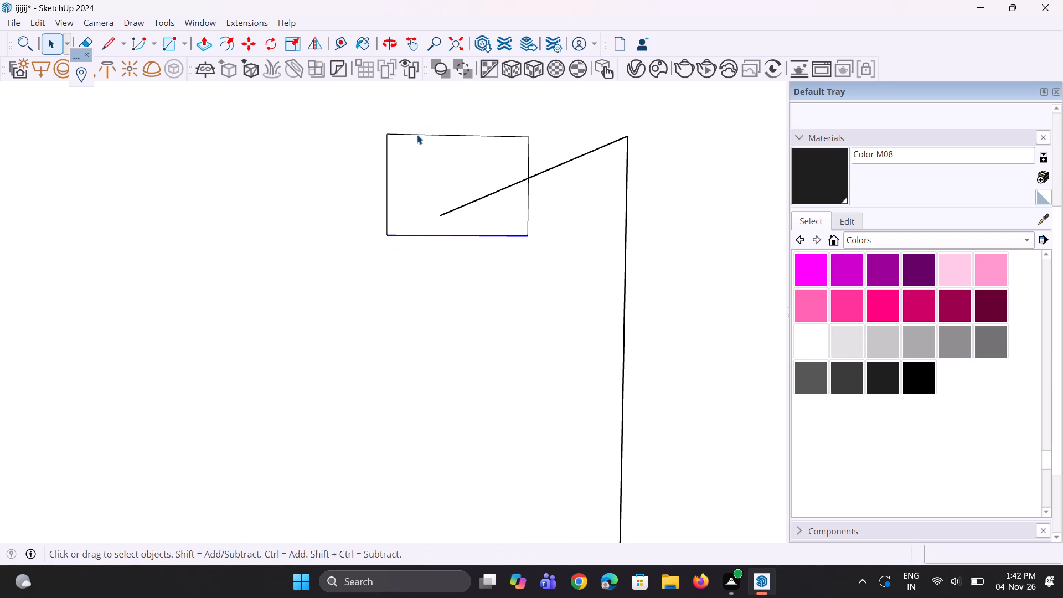
Lower the small rectangle's top edge about 3/16" along the blue axis.
click(417, 135)
scroll(391, 142, up, 2)
key(m)
click(388, 133)
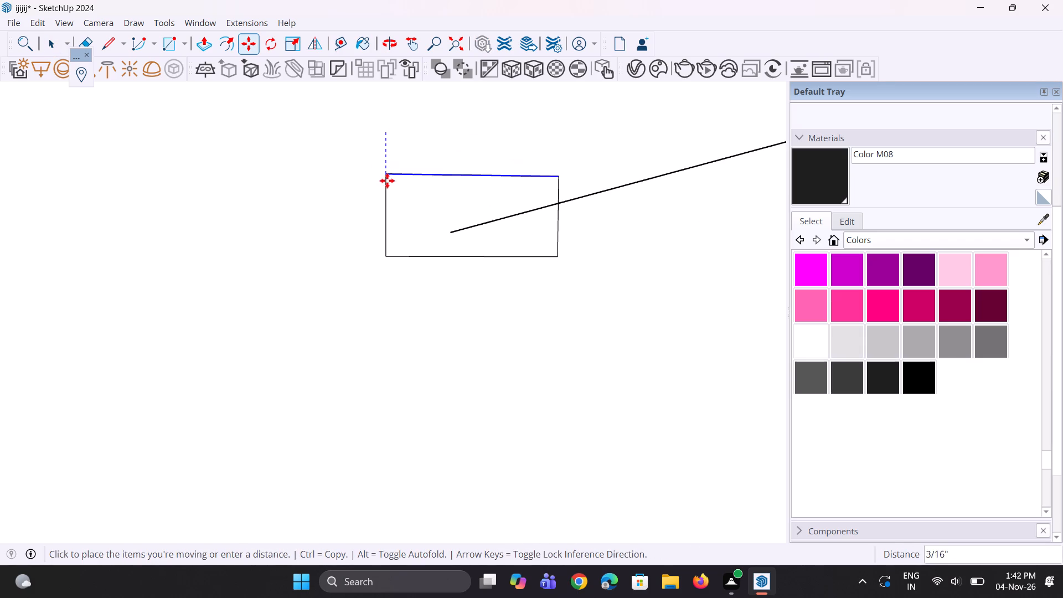
click(388, 182)
scroll(357, 175, down, 9)
middle_drag(404, 189, 392, 274)
key(space)
scroll(494, 195, up, 3)
key(space)
Narrow the profile rectangle by moving its two vertical edges slightly inward along the red axis, the first by about 1/8".
click(454, 200)
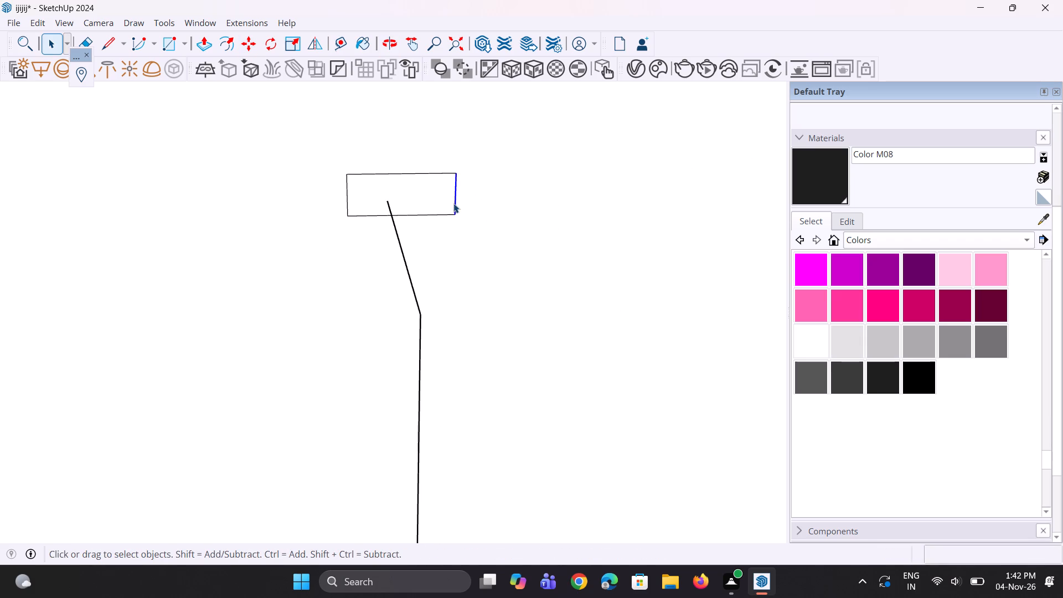
scroll(449, 225, up, 2)
key(m)
click(451, 215)
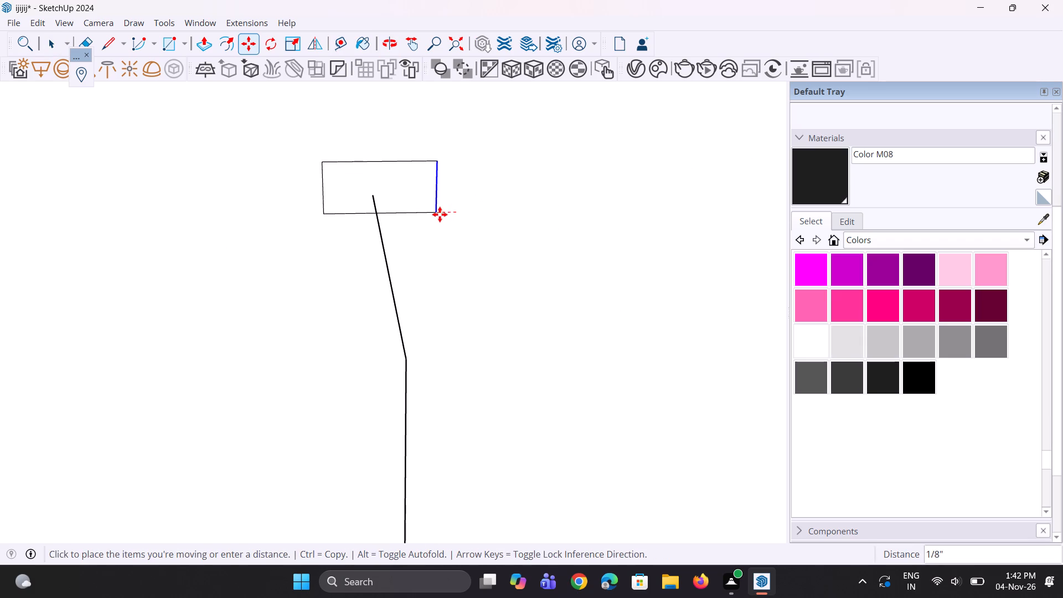
click(440, 214)
key(space)
key(space)
scroll(338, 195, up, 2)
click(322, 198)
scroll(321, 206, up, 1)
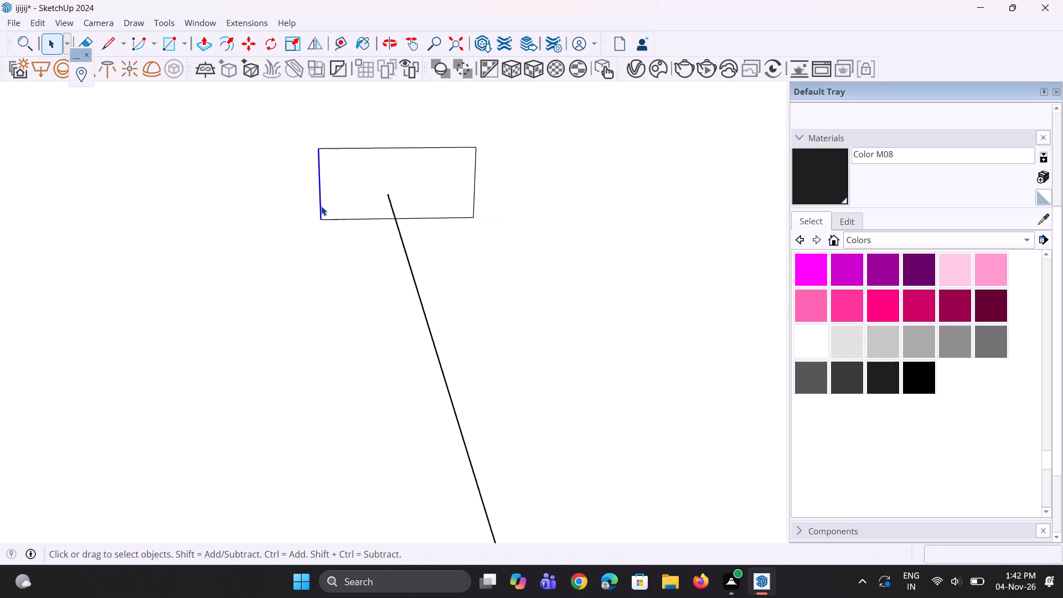
scroll(321, 206, up, 2)
key(m)
click(323, 226)
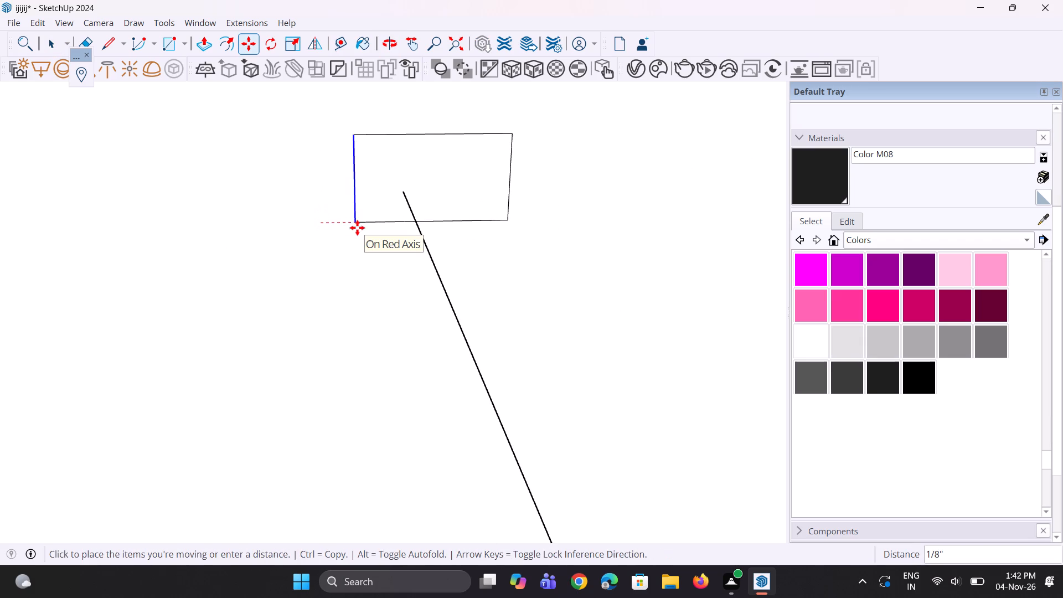
click(331, 225)
scroll(327, 225, down, 5)
middle_drag(410, 244, 409, 179)
key(space)
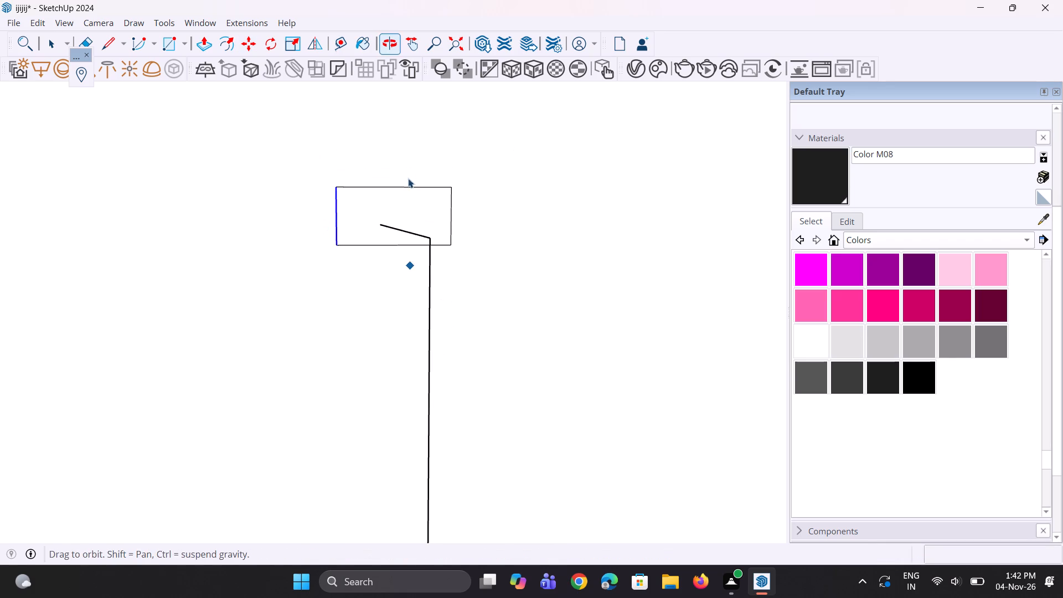
Move the rectangular profile face about 1/8" along the red axis to centre it sideways on the path's upper end.
scroll(400, 213, up, 3)
scroll(295, 191, down, 10)
middle_drag(329, 278, 468, 255)
scroll(434, 221, down, 5)
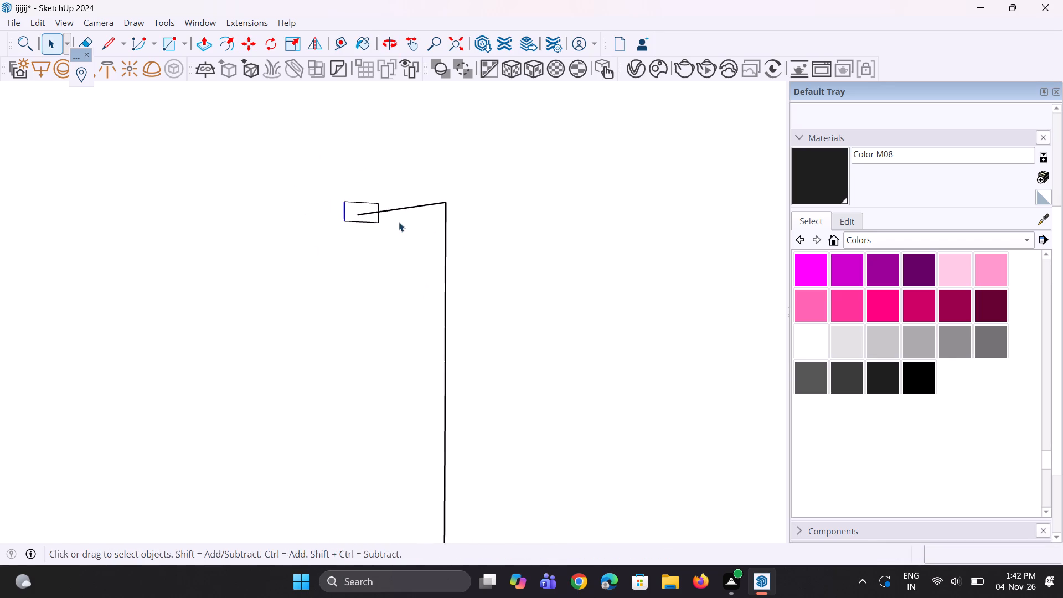
middle_drag(384, 213, 489, 327)
scroll(356, 212, up, 5)
click(354, 205)
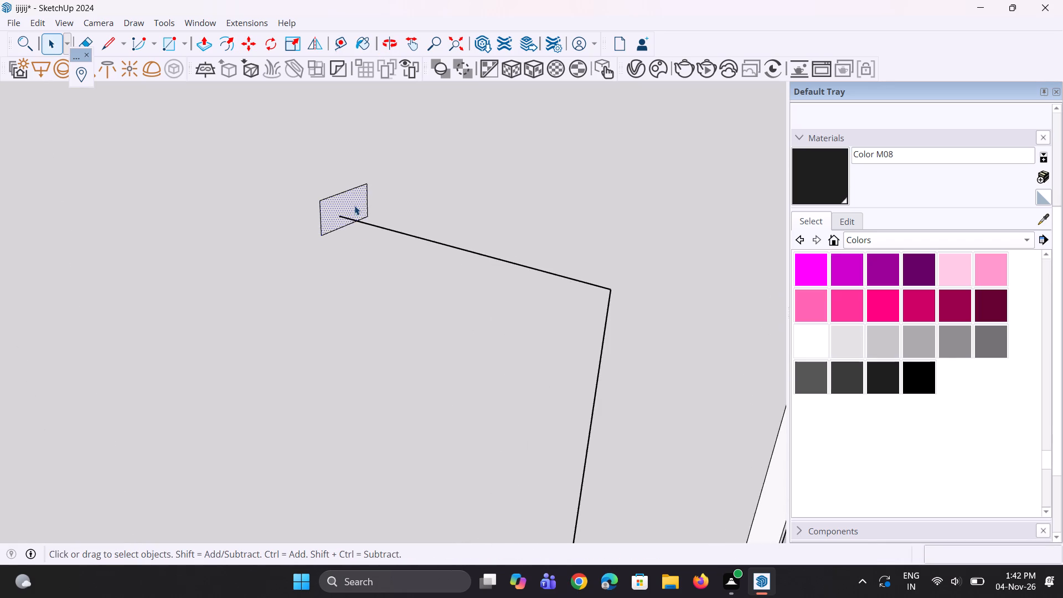
scroll(354, 205, up, 7)
key(m)
click(354, 205)
click(339, 213)
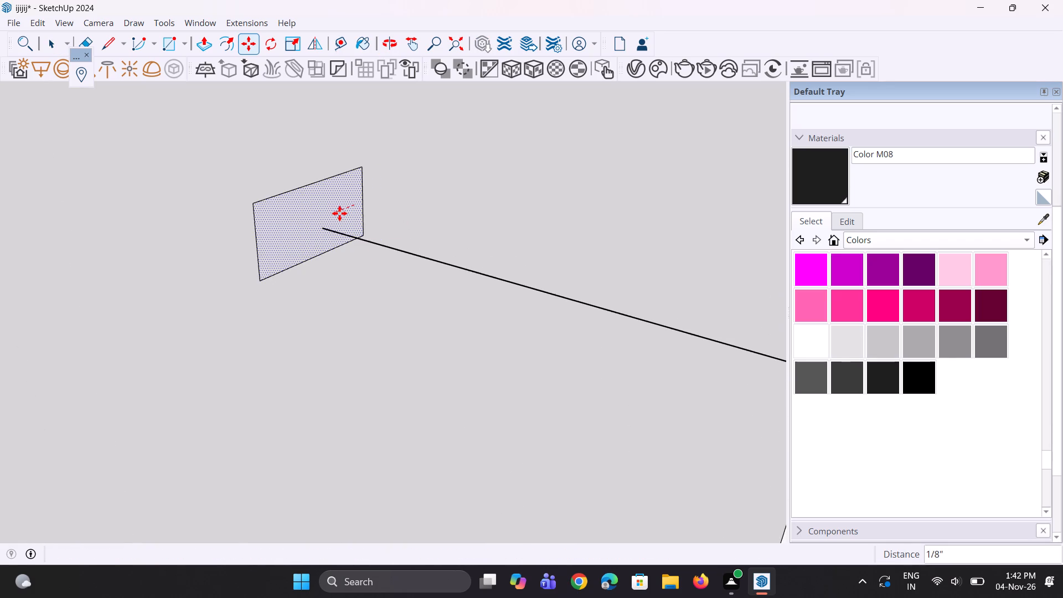
scroll(339, 207, down, 5)
scroll(330, 288, down, 20)
scroll(330, 288, down, 5)
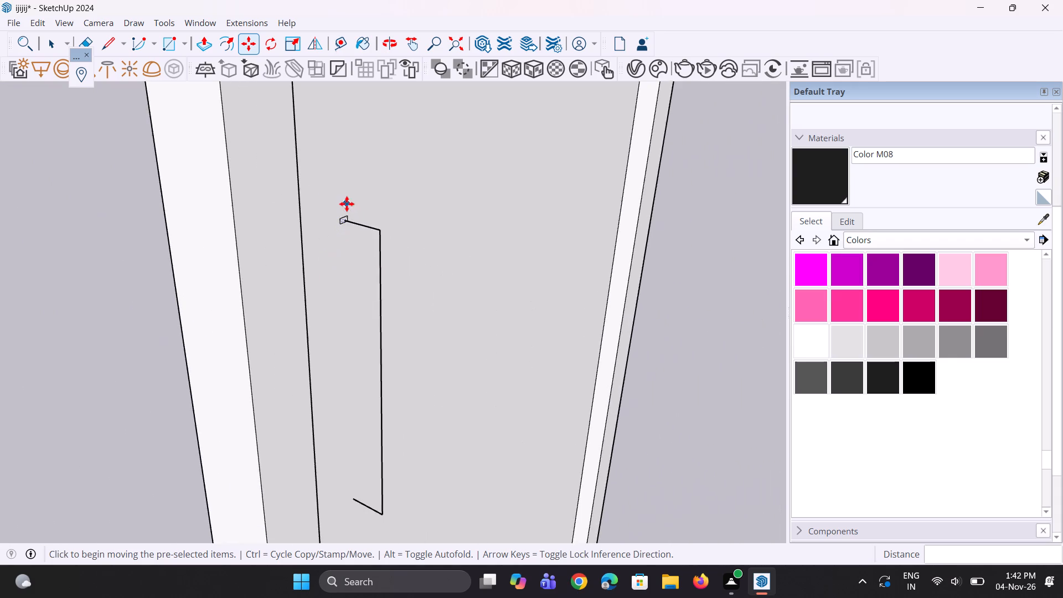
Move the rectangular profile face down about 1/16" along the blue axis to align it with the path end.
middle_drag(405, 305, 375, 265)
scroll(373, 219, up, 17)
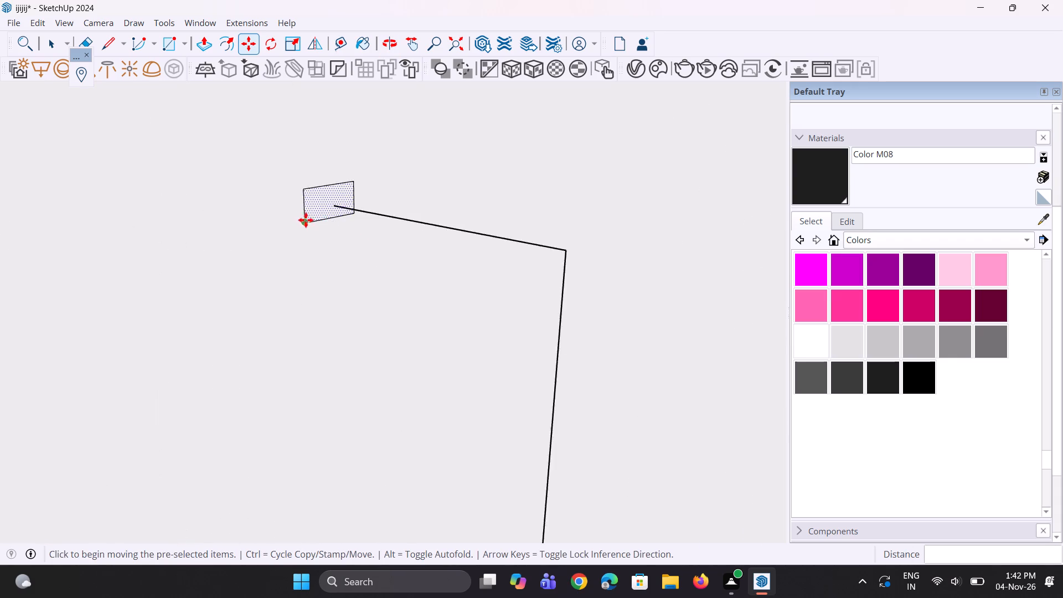
scroll(306, 220, up, 9)
click(339, 204)
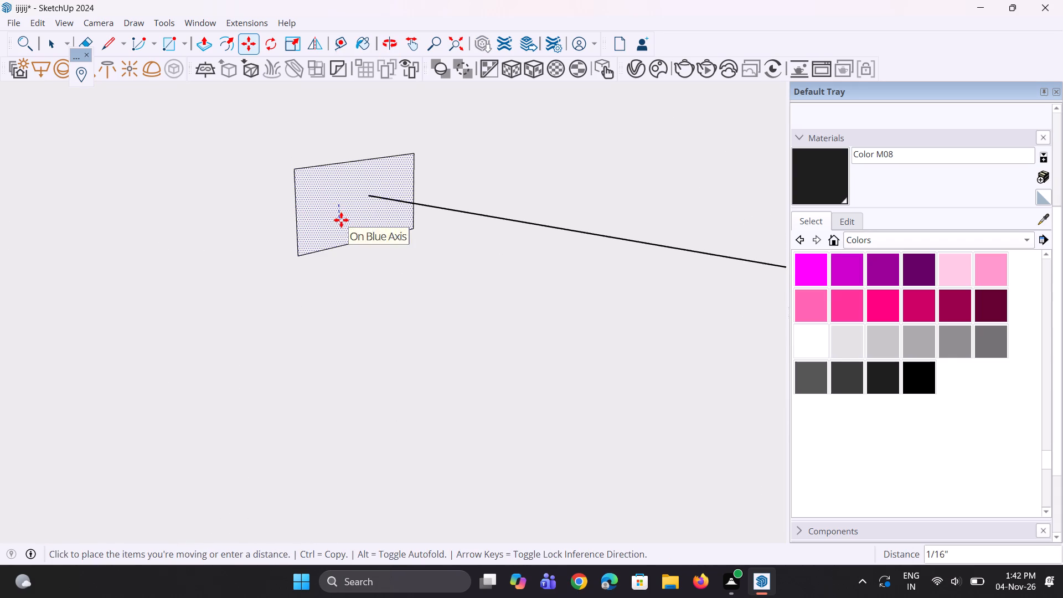
click(341, 220)
key(space)
key(space)
Extrude the small rectangle with Follow Me along the three connected handle path lines to form the pull handle, and clear the selection.
click(419, 205)
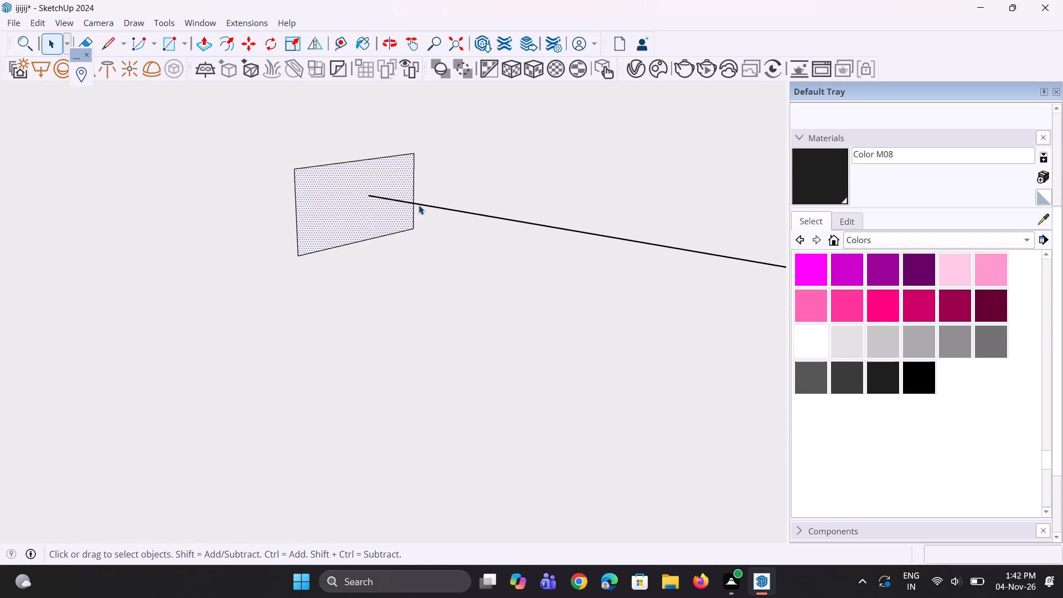
scroll(409, 214, down, 20)
scroll(409, 214, down, 3)
scroll(448, 288, up, 4)
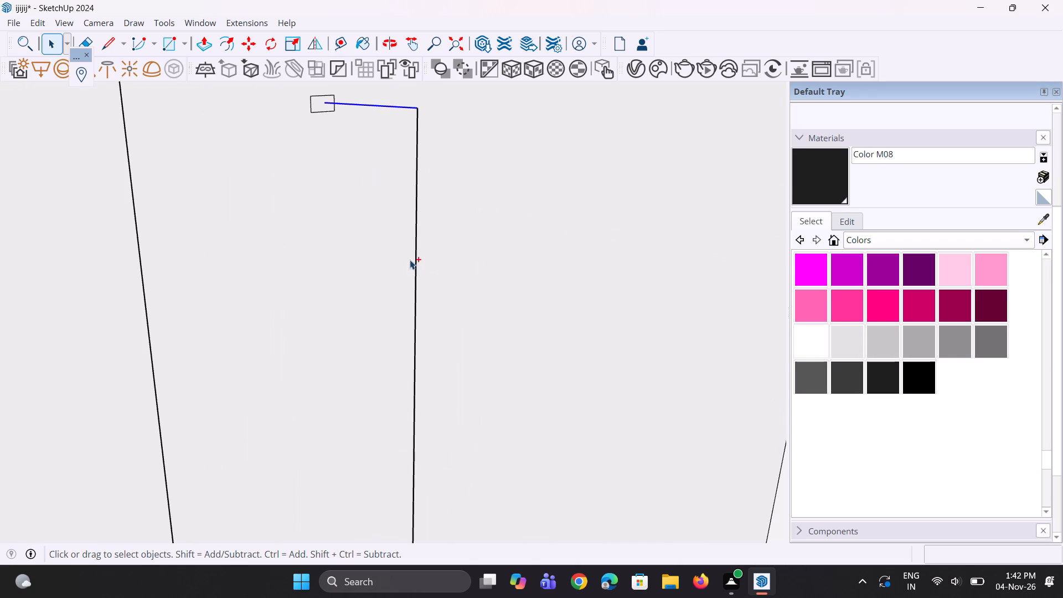
ctrl+click(415, 260)
ctrl+scroll(414, 194, down, 15)
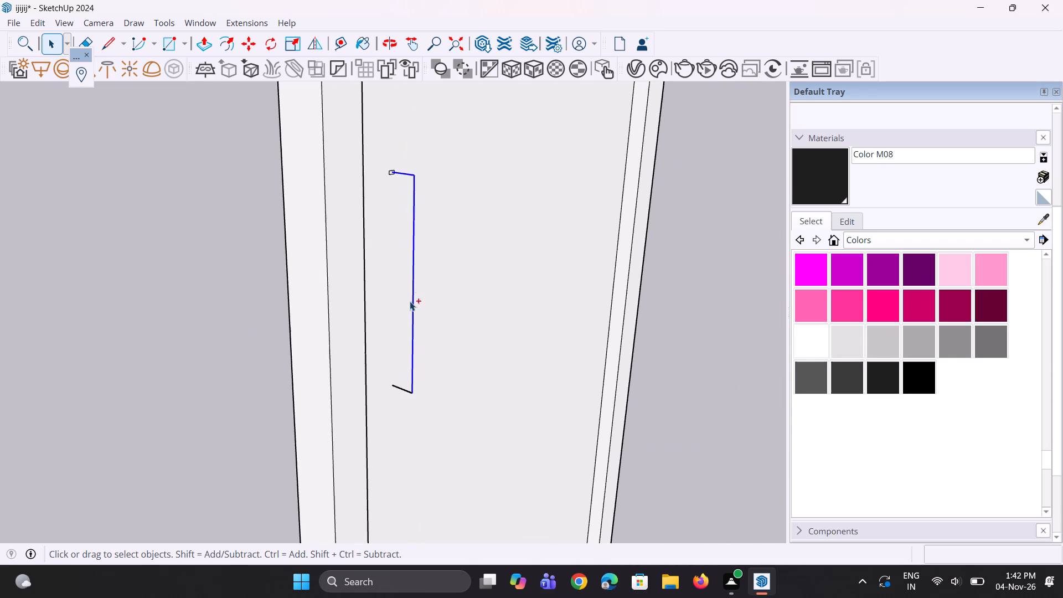
ctrl+scroll(387, 415, up, 5)
ctrl+scroll(425, 369, up, 4)
ctrl+click(416, 378)
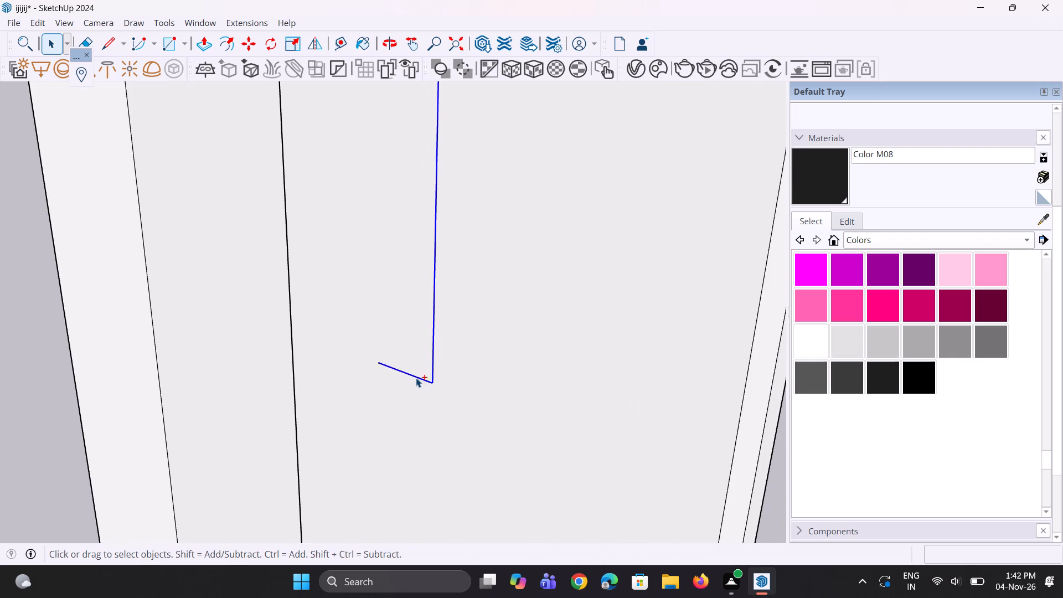
click(27, 51)
key(f)
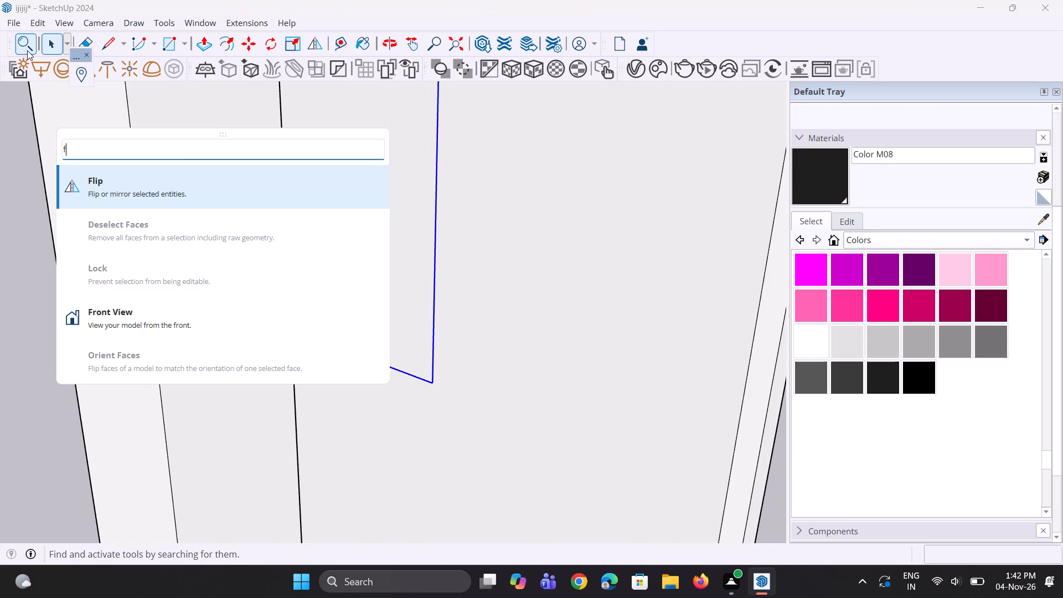
key(o)
key(l)
key(l)
drag(113, 198, 126, 222)
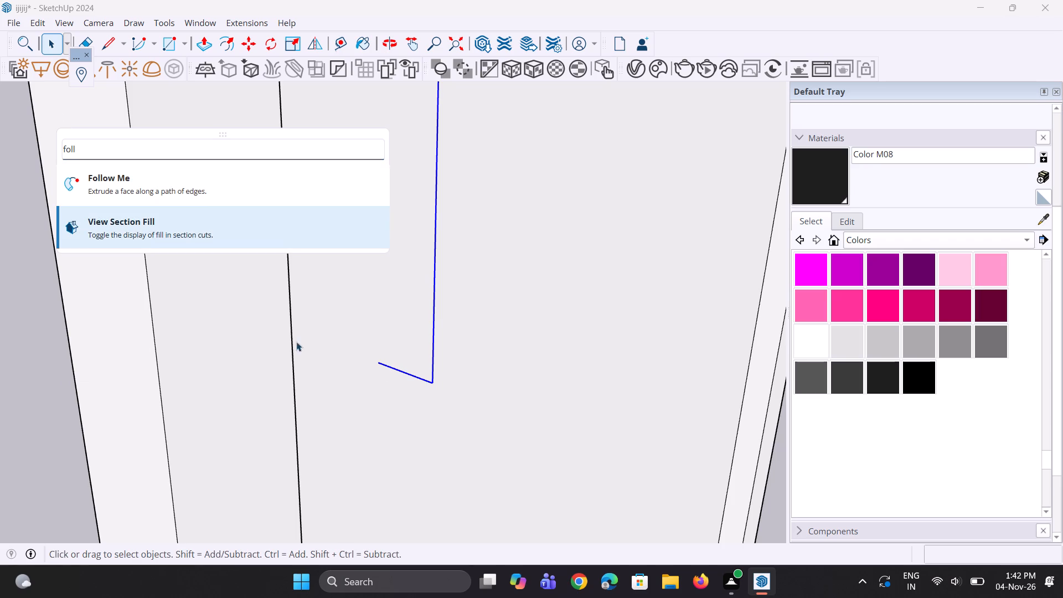
scroll(322, 432, down, 6)
click(208, 189)
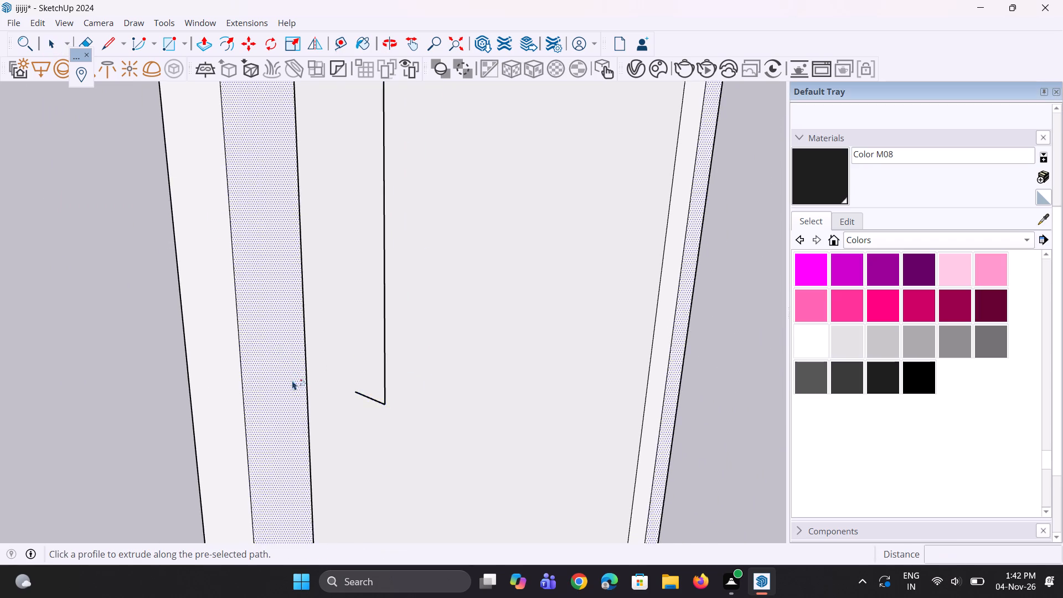
scroll(298, 433, down, 5)
scroll(300, 358, down, 1)
scroll(308, 233, up, 4)
scroll(339, 184, up, 7)
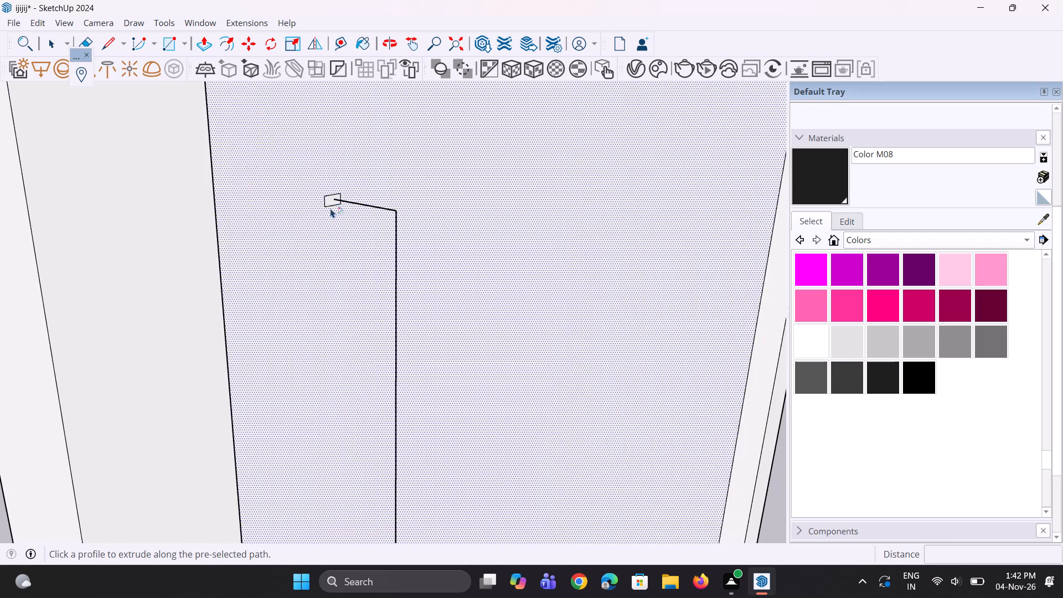
click(329, 202)
scroll(329, 209, down, 6)
middle_drag(376, 384, 334, 360)
scroll(294, 311, up, 1)
scroll(293, 310, down, 6)
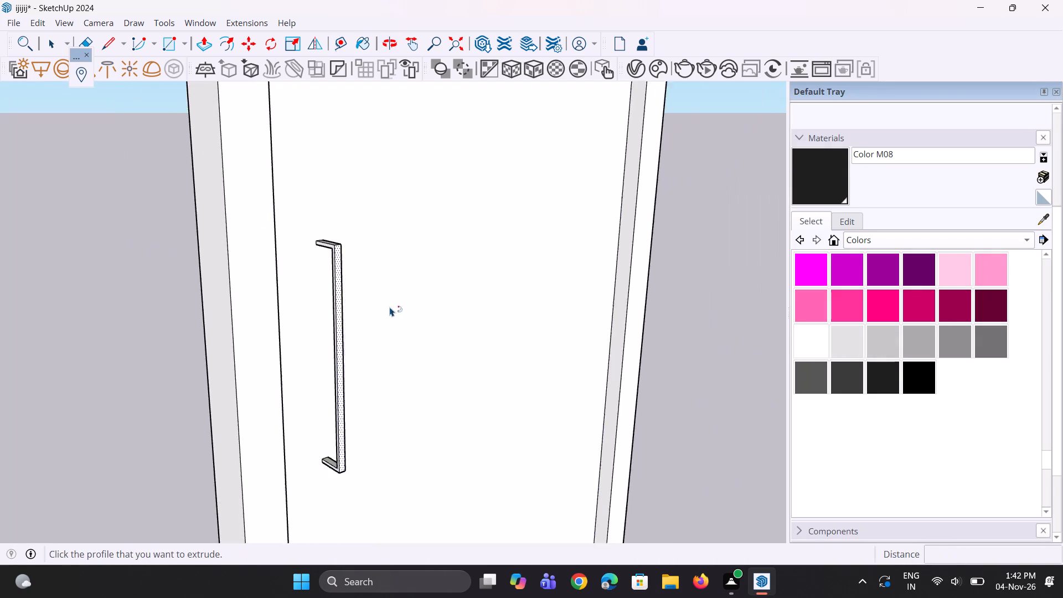
middle_drag(390, 307, 294, 323)
scroll(310, 304, down, 17)
middle_drag(472, 331, 450, 271)
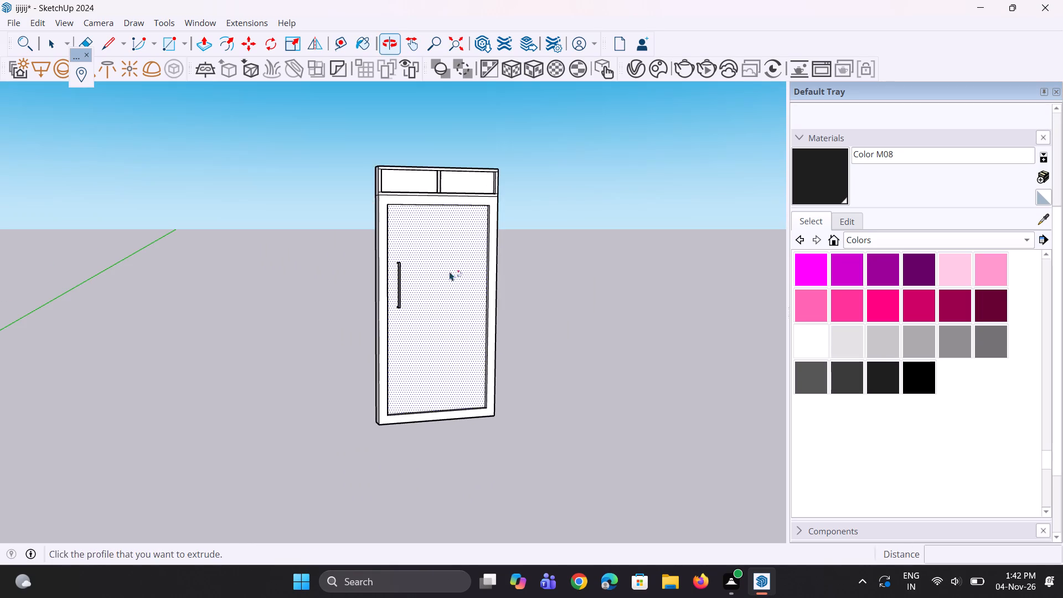
key(space)
key(space)
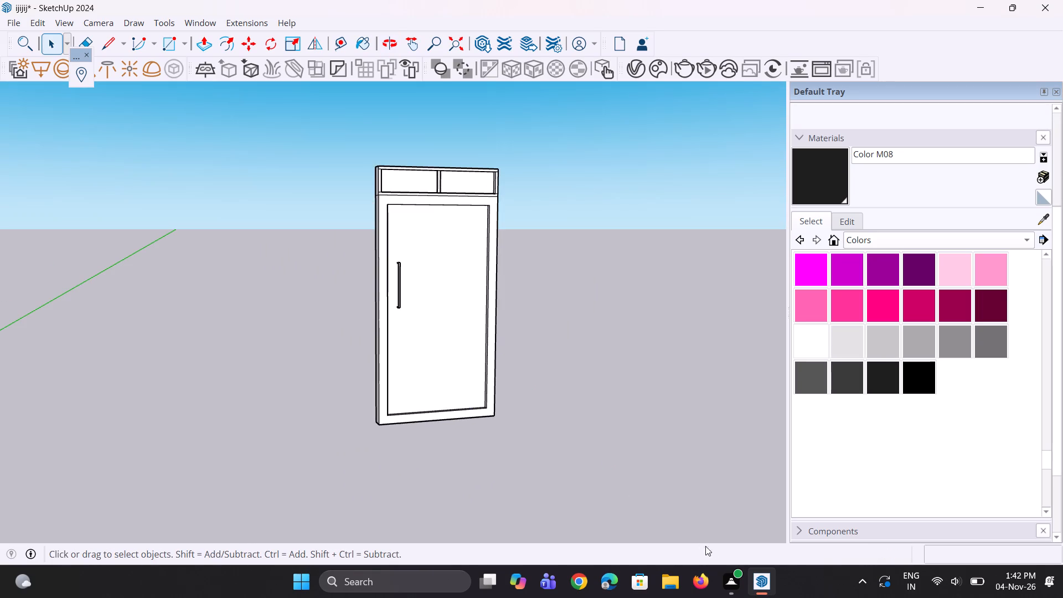
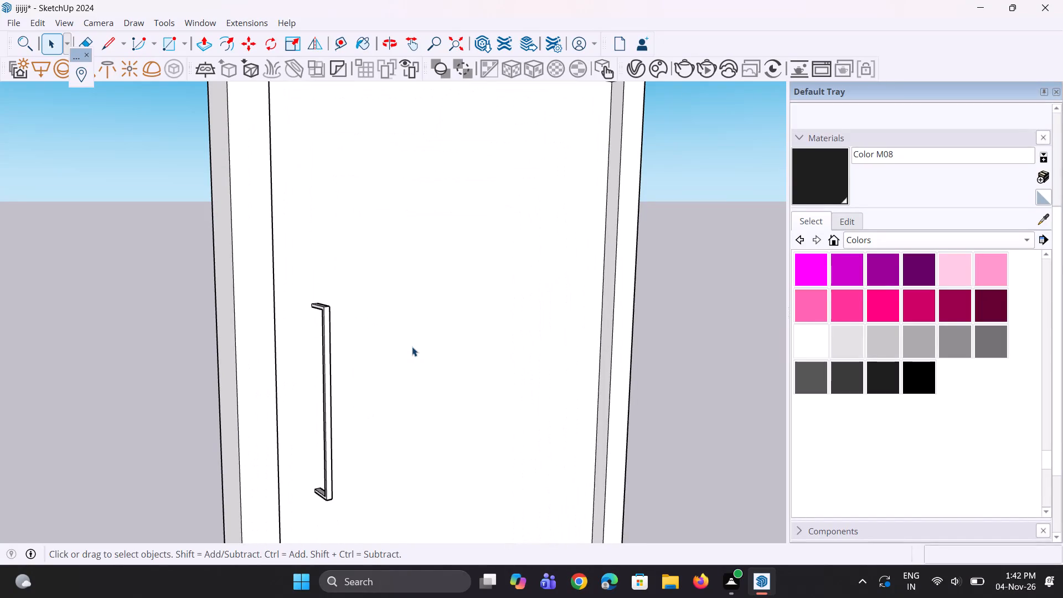
Thicken the pull handle with Push/Pull, extending one side face about 1/4" and the front face about 3/8" outward.
key(p)
scroll(308, 355, up, 14)
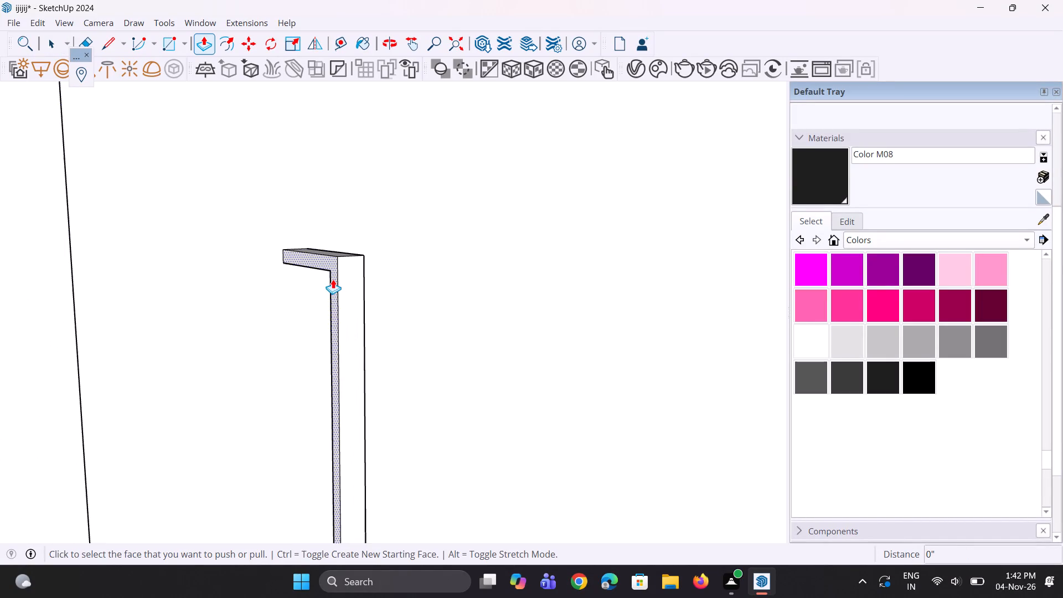
click(333, 279)
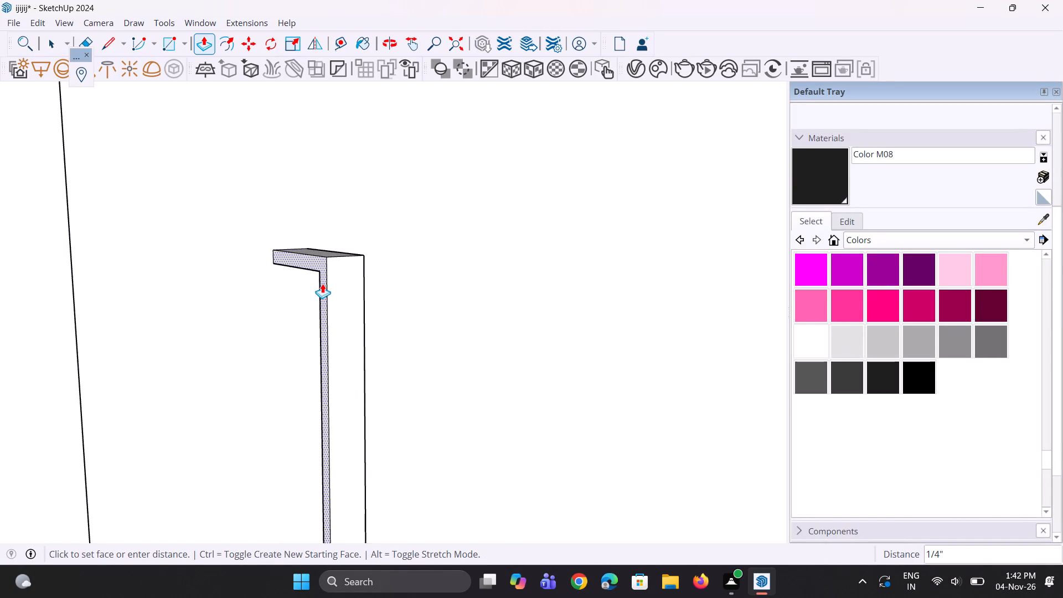
click(322, 283)
click(340, 293)
click(349, 296)
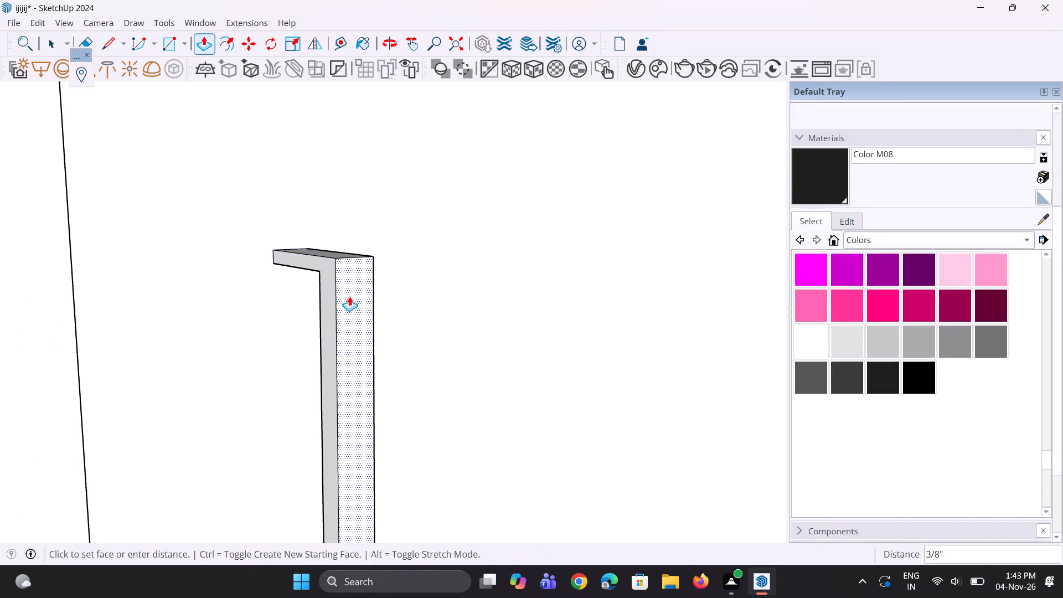
Repeat the last Push/Pull distance on the handle's top face, bottom face and opposite side face.
middle_drag(349, 255, 345, 295)
double_click(340, 264)
scroll(331, 293, down, 2)
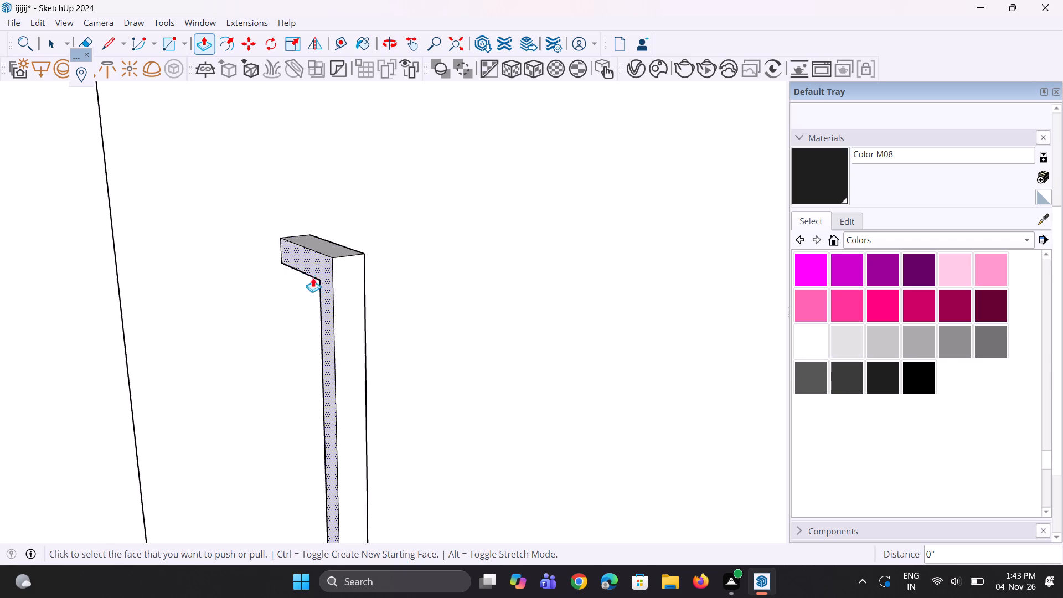
scroll(313, 277, down, 8)
middle_drag(304, 427, 291, 280)
scroll(284, 245, down, 11)
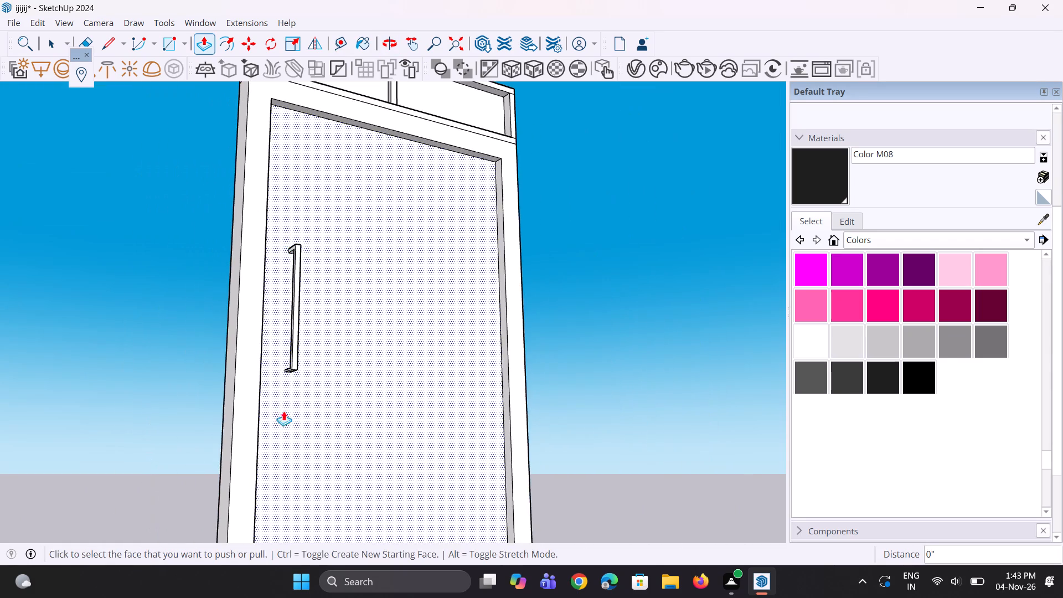
middle_drag(286, 409, 304, 353)
scroll(302, 353, up, 9)
double_click(285, 347)
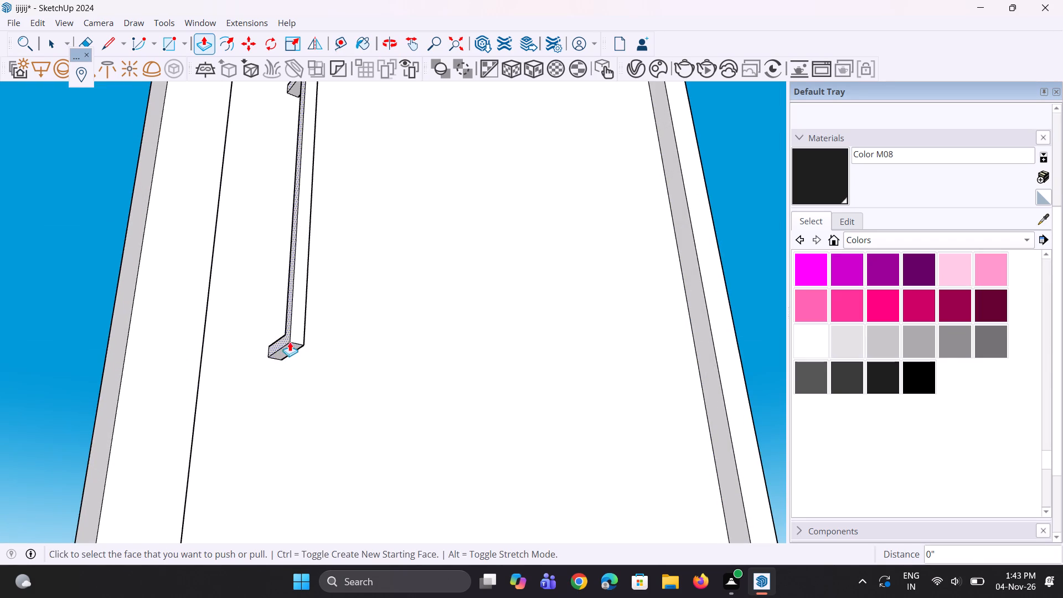
middle_drag(312, 292, 58, 373)
scroll(393, 364, up, 2)
scroll(306, 364, up, 2)
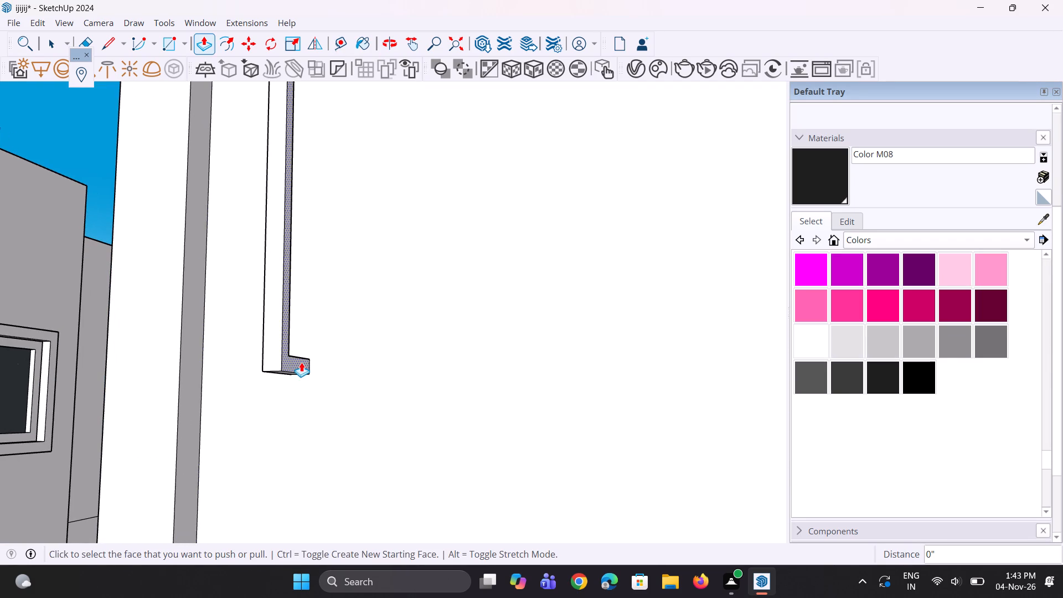
double_click(301, 362)
scroll(301, 361, down, 10)
middle_drag(314, 266, 567, 391)
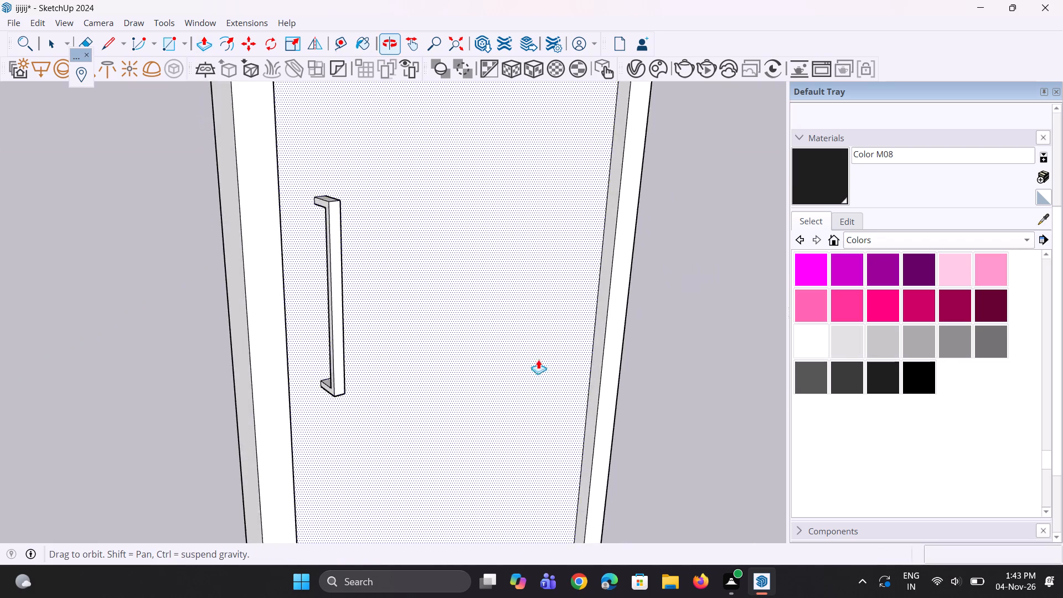
scroll(352, 275, down, 17)
key(space)
key(space)
Try Translucent Glass Gold on one upper pane, and paint both panes with Translucent Glass Dark Green from Glass and Mirrors.
scroll(406, 153, up, 4)
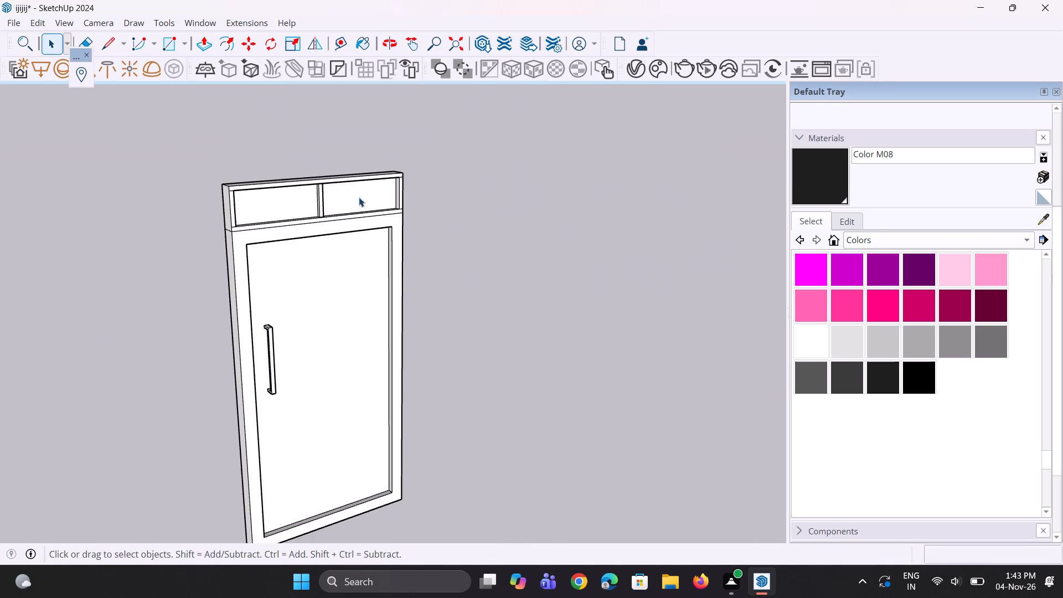
scroll(368, 197, up, 2)
click(870, 240)
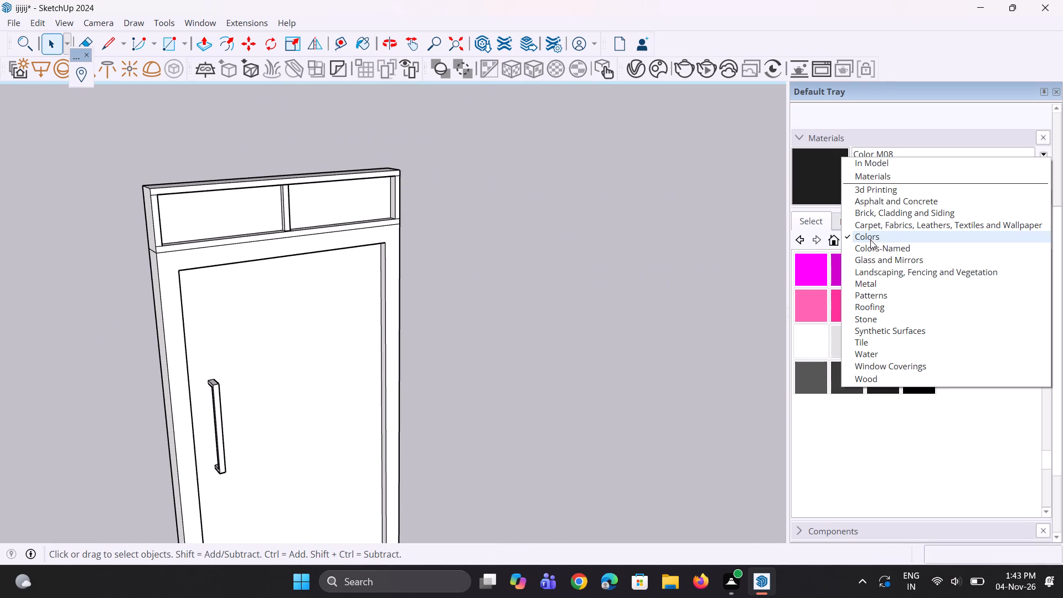
click(905, 265)
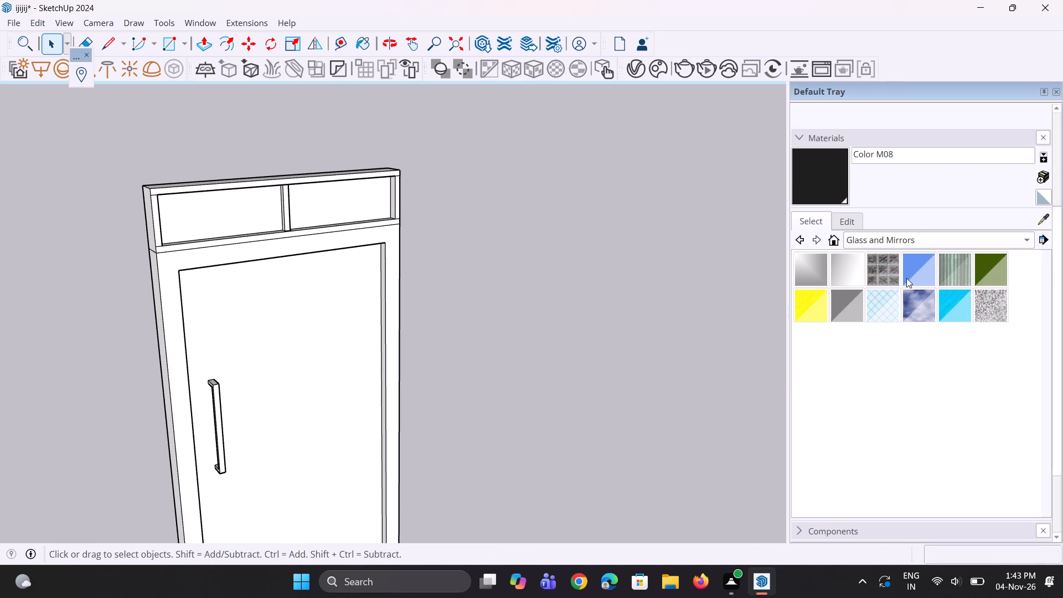
click(920, 274)
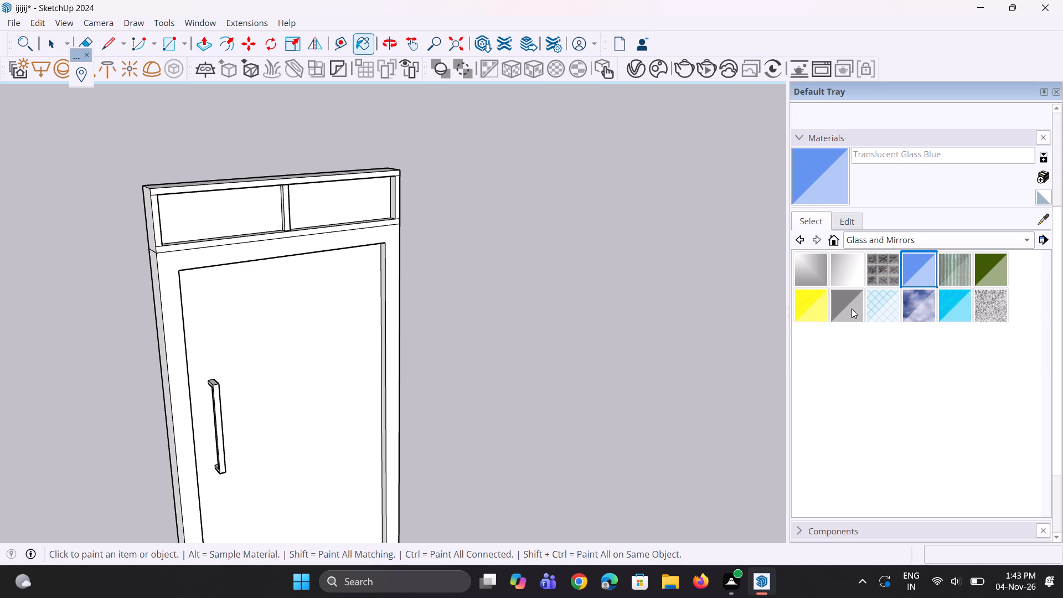
click(813, 320)
scroll(400, 310, up, 3)
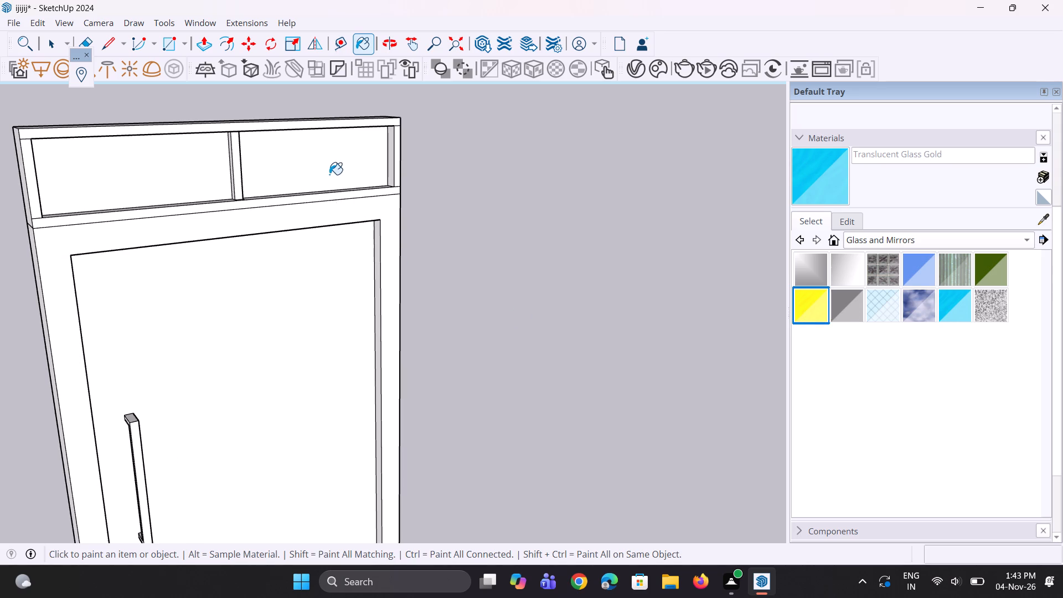
click(329, 174)
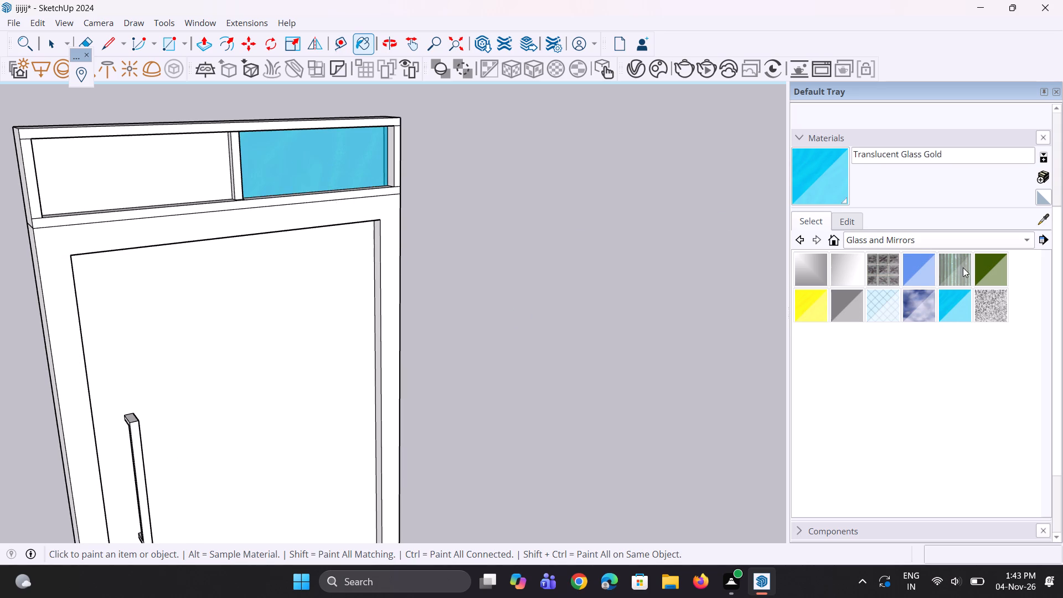
click(983, 266)
click(353, 177)
click(217, 185)
Edit the Translucent Glass Dark Green material's colour to a lighter orange-brown tone using the colour wheel.
scroll(610, 318, down, 5)
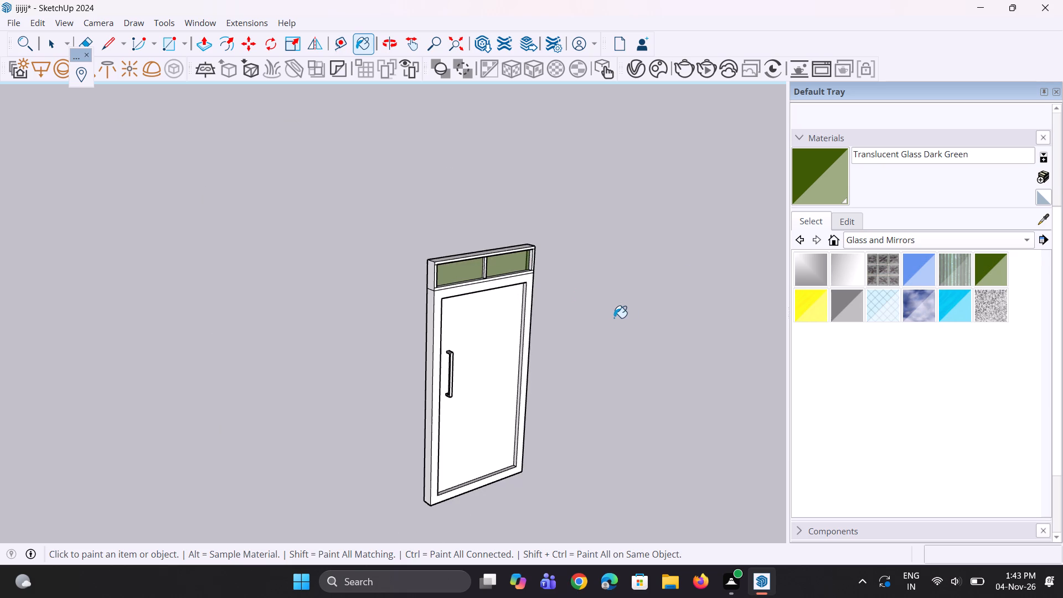
scroll(818, 268, up, 2)
click(856, 221)
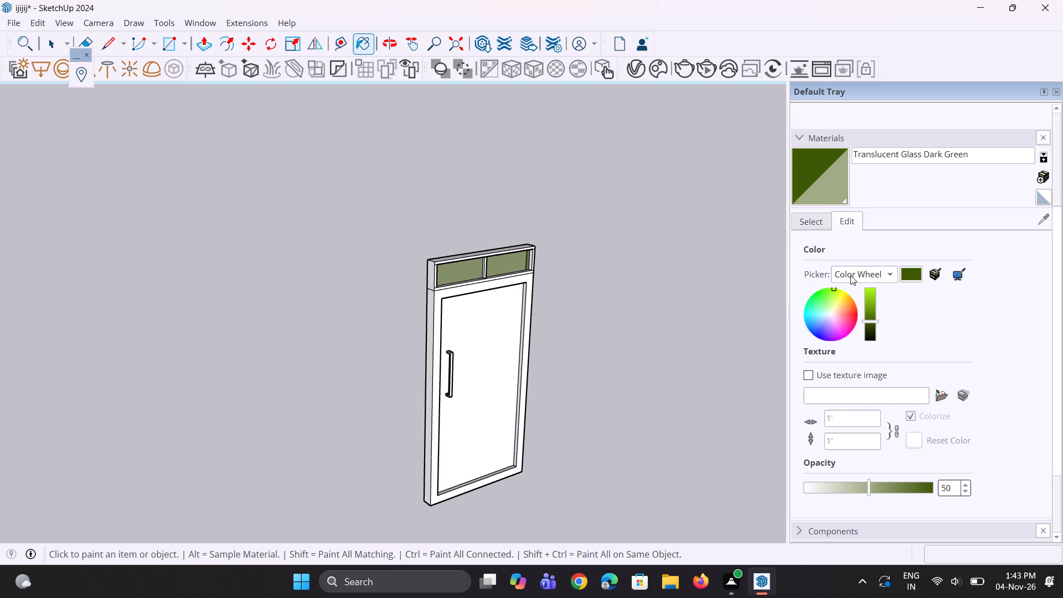
click(844, 295)
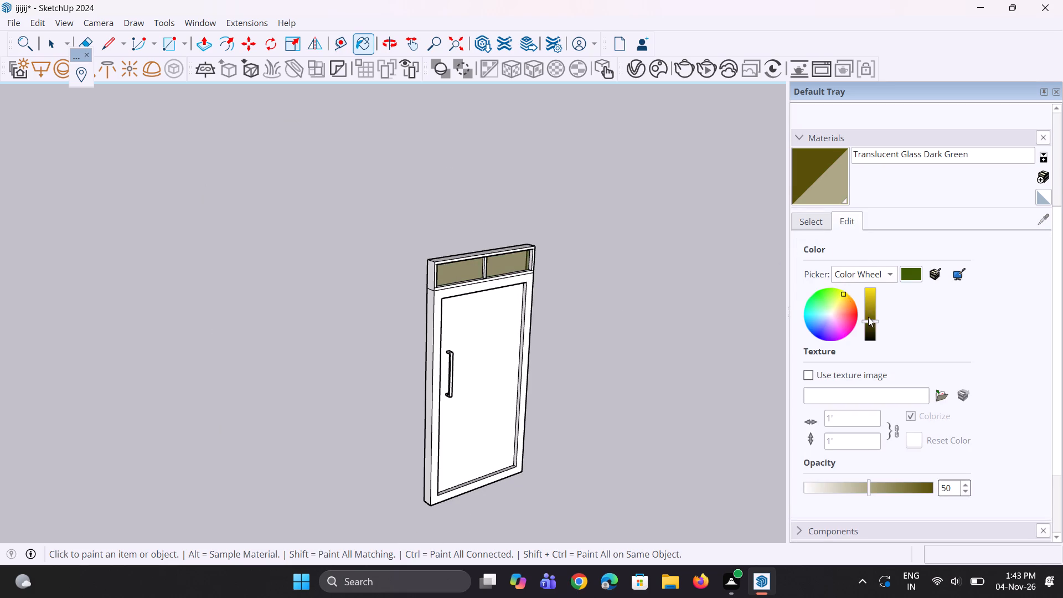
drag(869, 320, 866, 305)
scroll(505, 448, down, 3)
middle_drag(489, 426, 385, 390)
scroll(713, 377, up, 2)
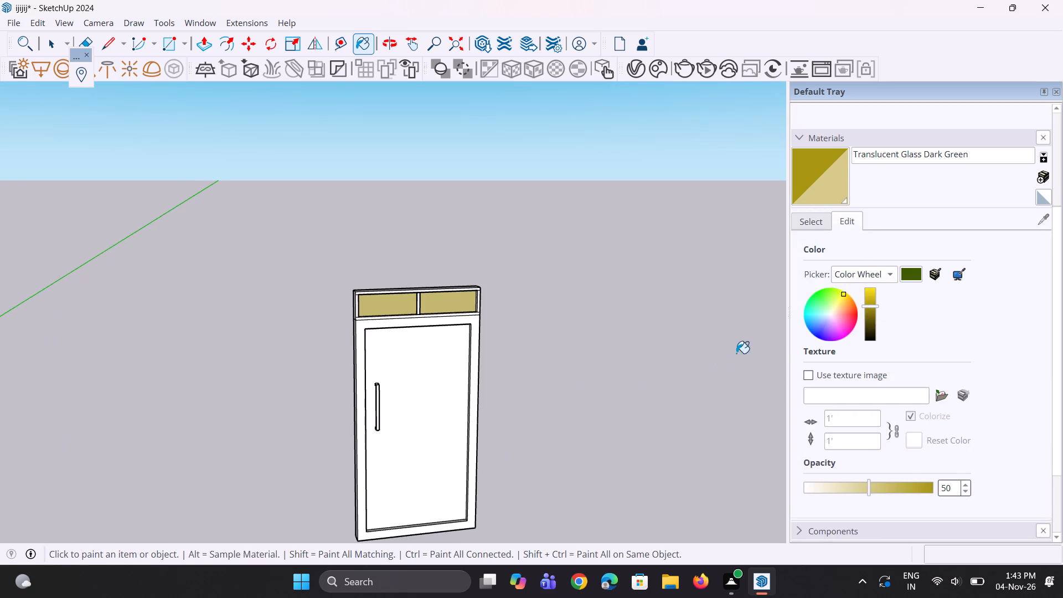
scroll(852, 321, up, 3)
click(848, 426)
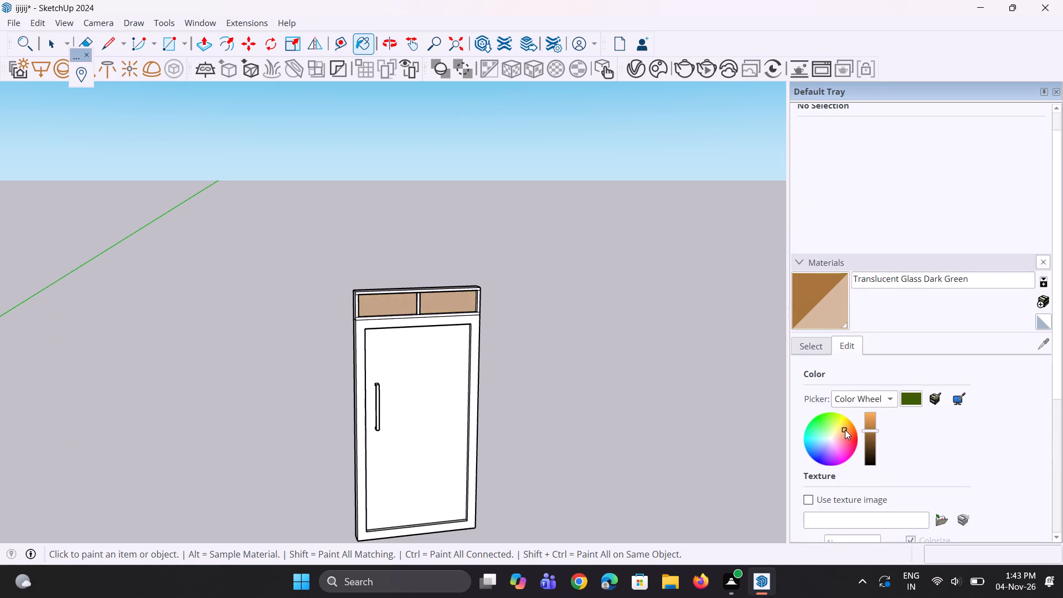
scroll(324, 321, down, 3)
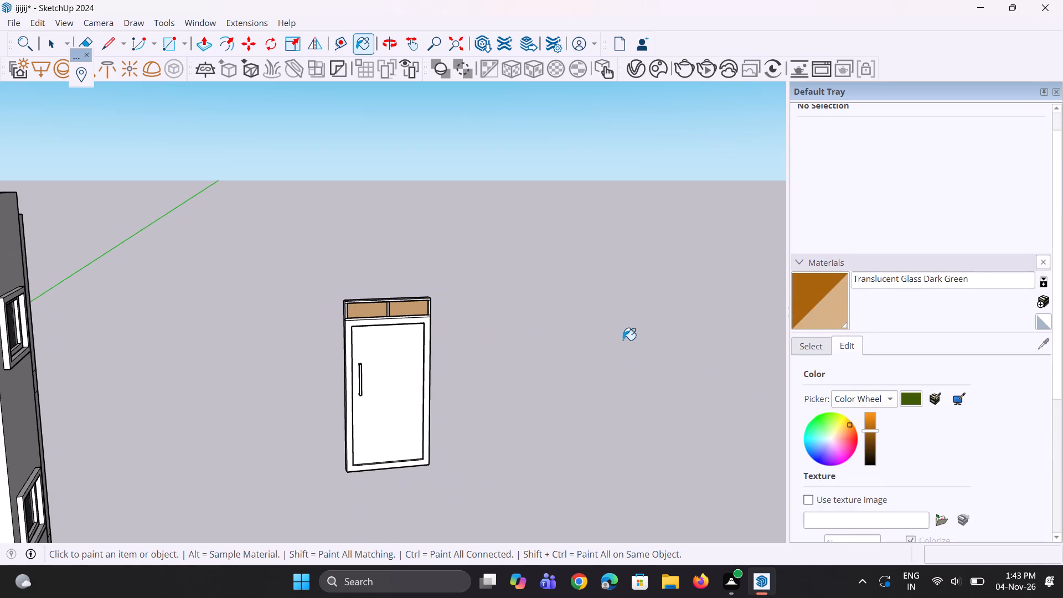
Paint the large door panel face with Wood Bamboo from the Wood materials.
scroll(849, 305, up, 3)
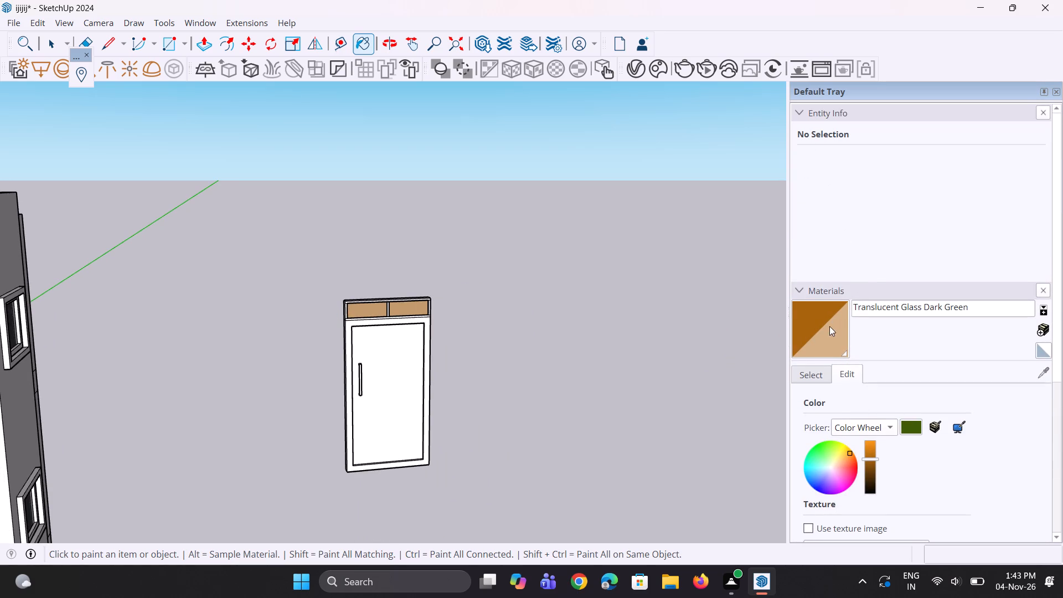
click(811, 375)
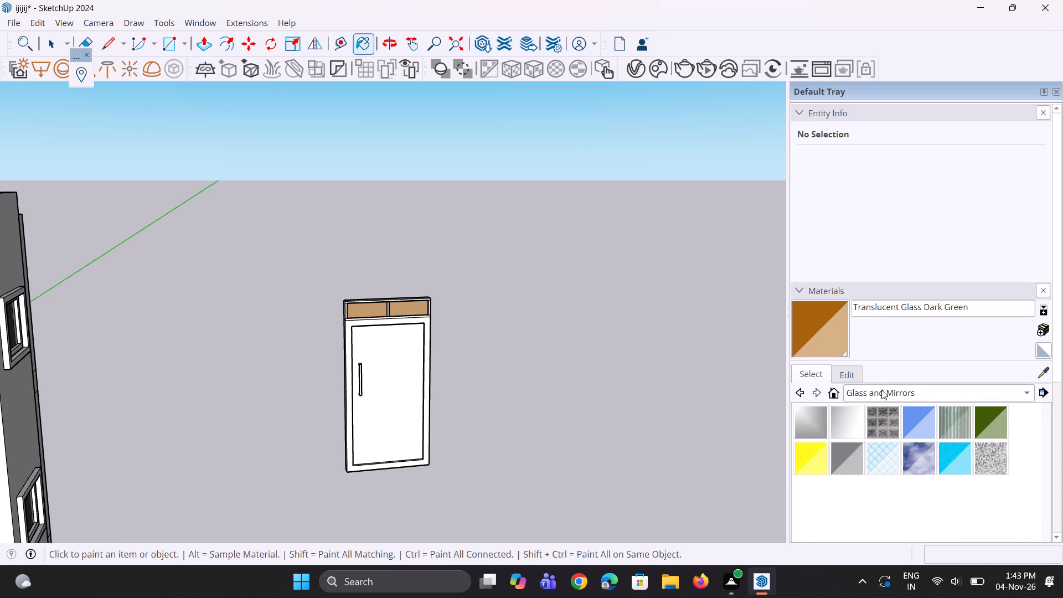
click(881, 390)
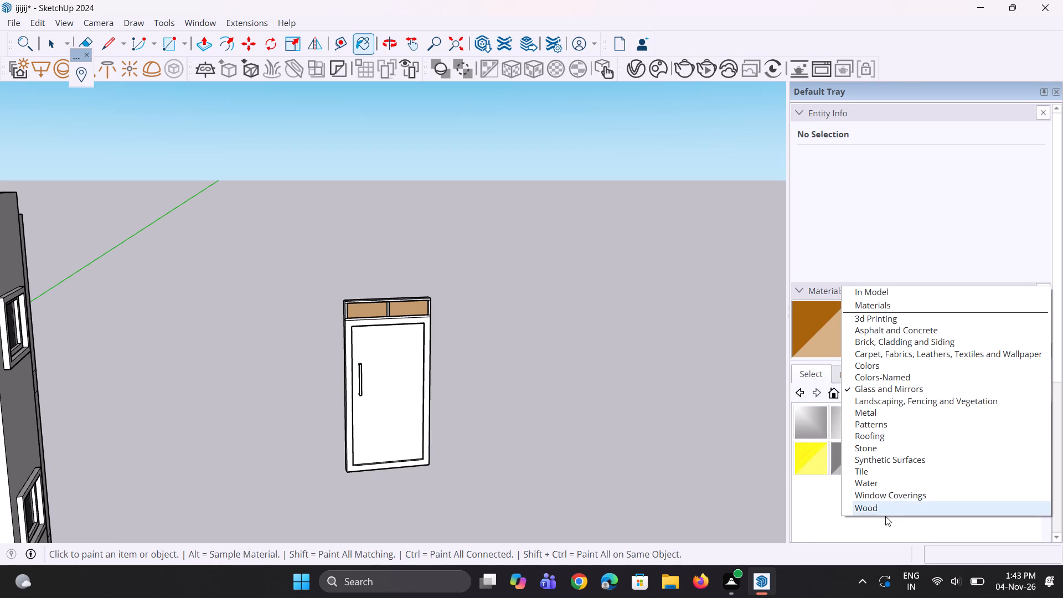
click(885, 516)
click(932, 385)
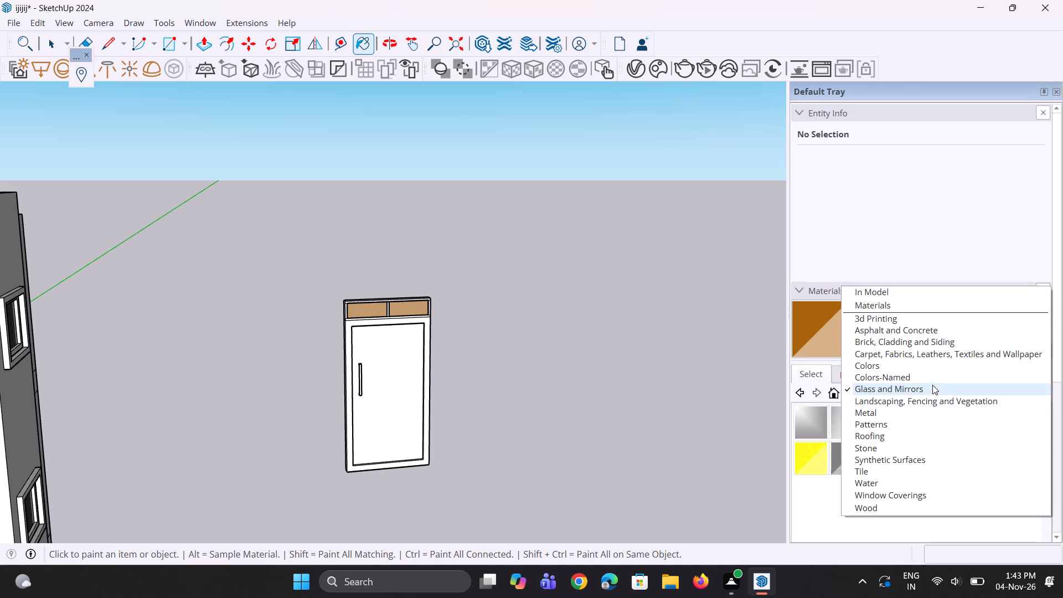
click(860, 513)
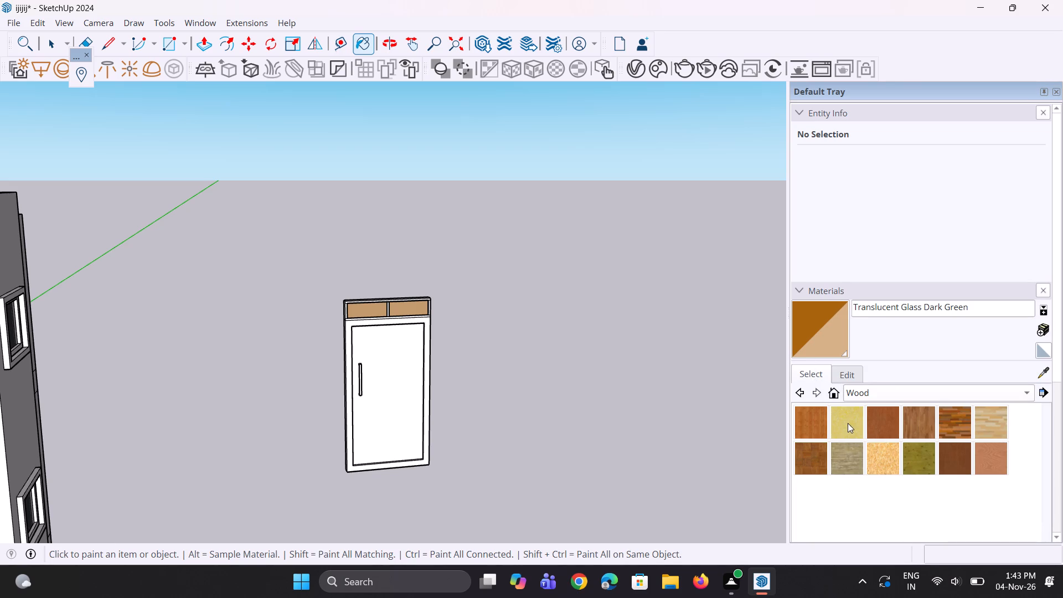
click(808, 424)
scroll(306, 396, up, 3)
click(458, 414)
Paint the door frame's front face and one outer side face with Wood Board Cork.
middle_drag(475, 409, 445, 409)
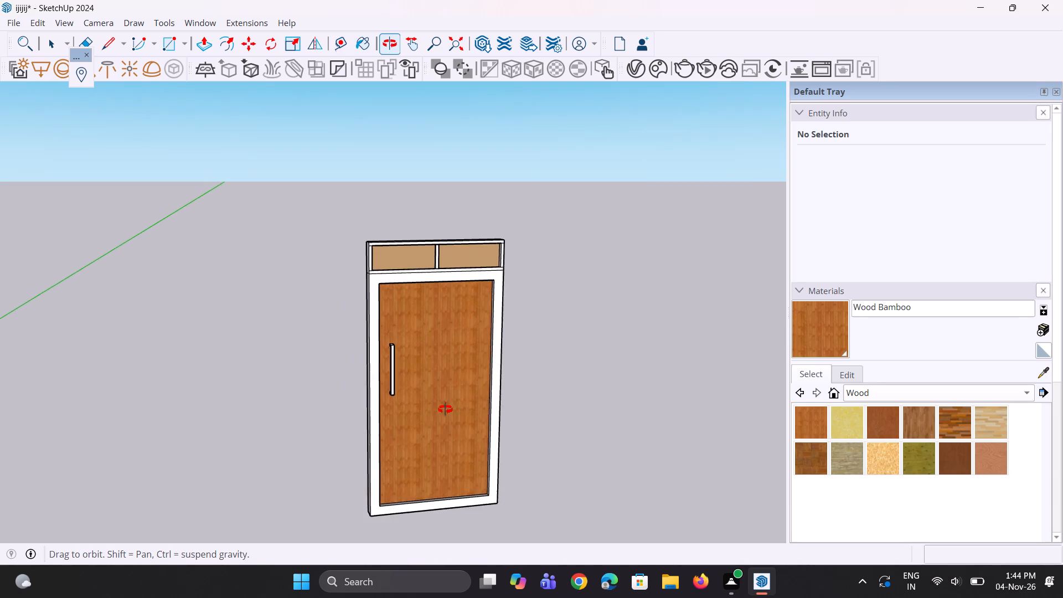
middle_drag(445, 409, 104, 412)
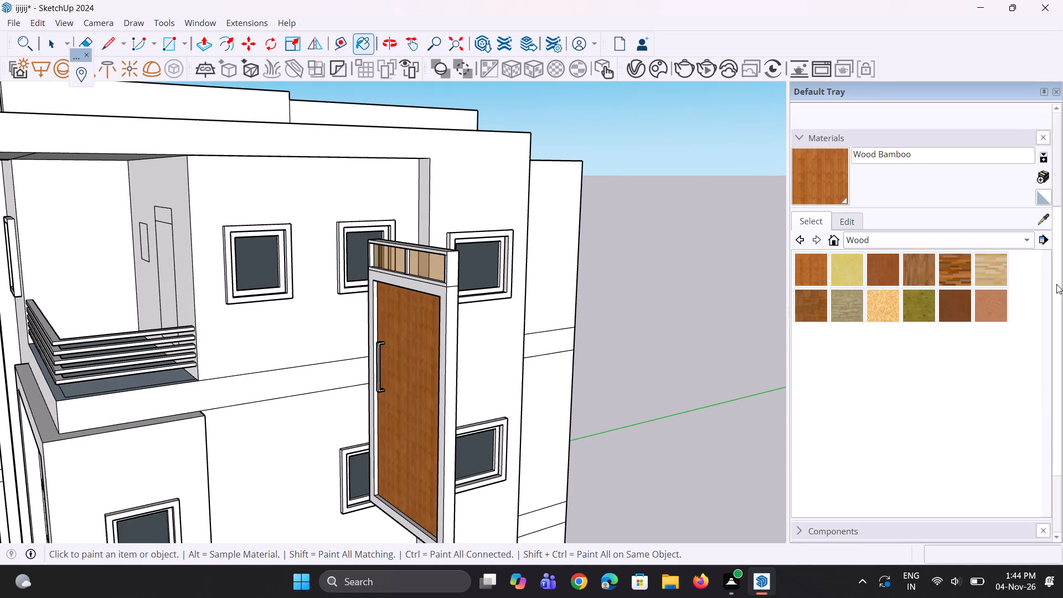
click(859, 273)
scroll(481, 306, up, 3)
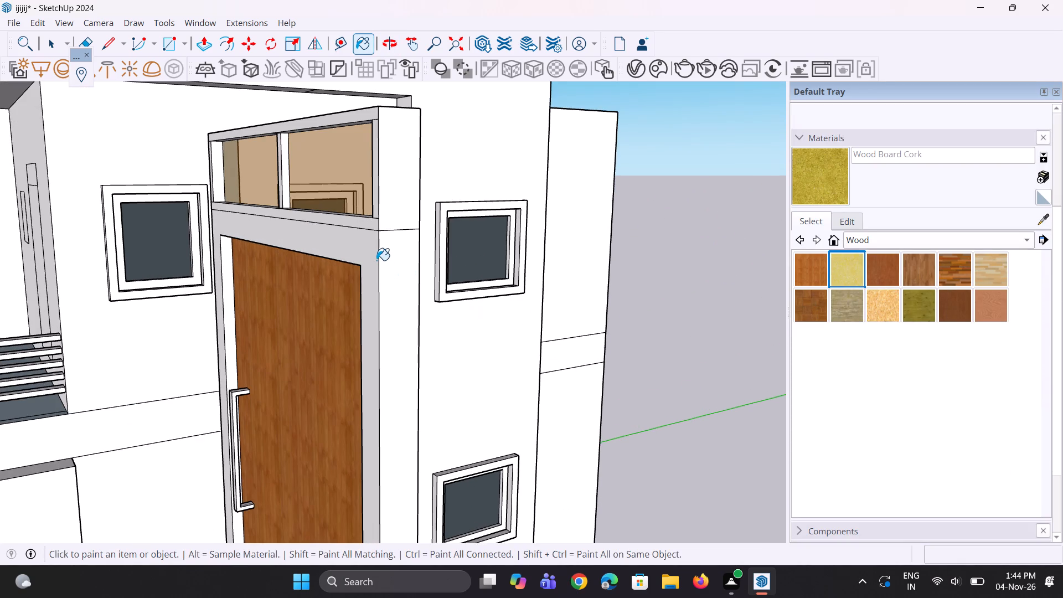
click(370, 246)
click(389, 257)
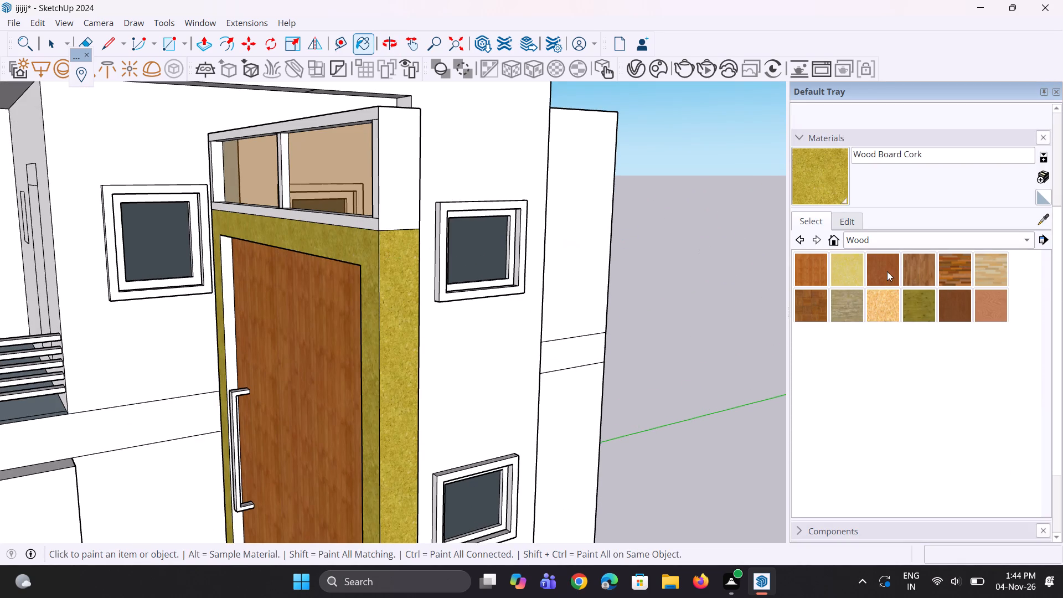
Paint the door frame's front face and both outer side faces with Wood Cherry Original.
click(887, 271)
click(372, 264)
click(392, 269)
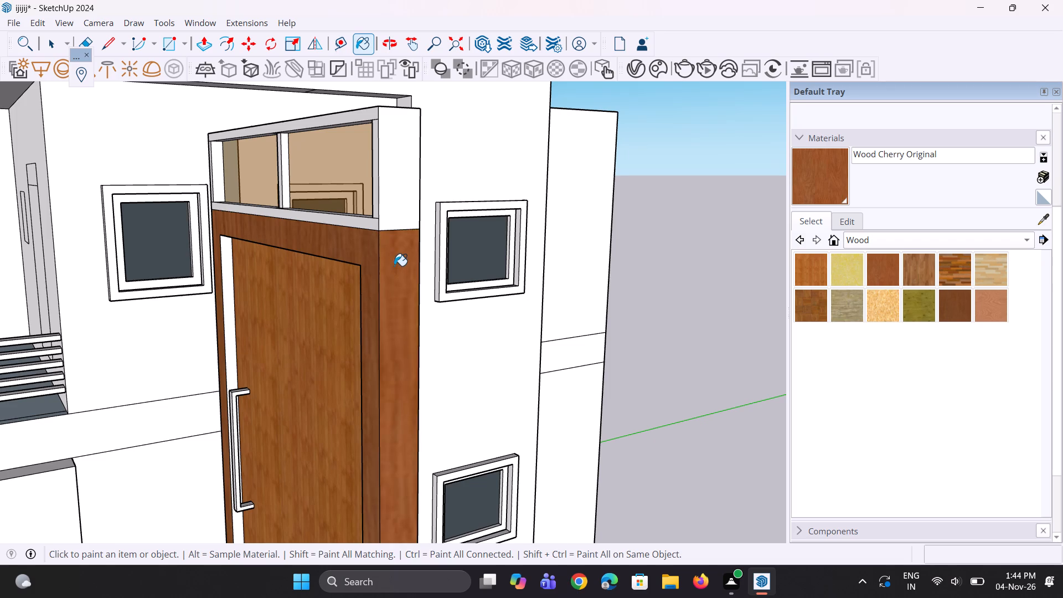
scroll(394, 266, down, 4)
middle_drag(474, 283, 612, 287)
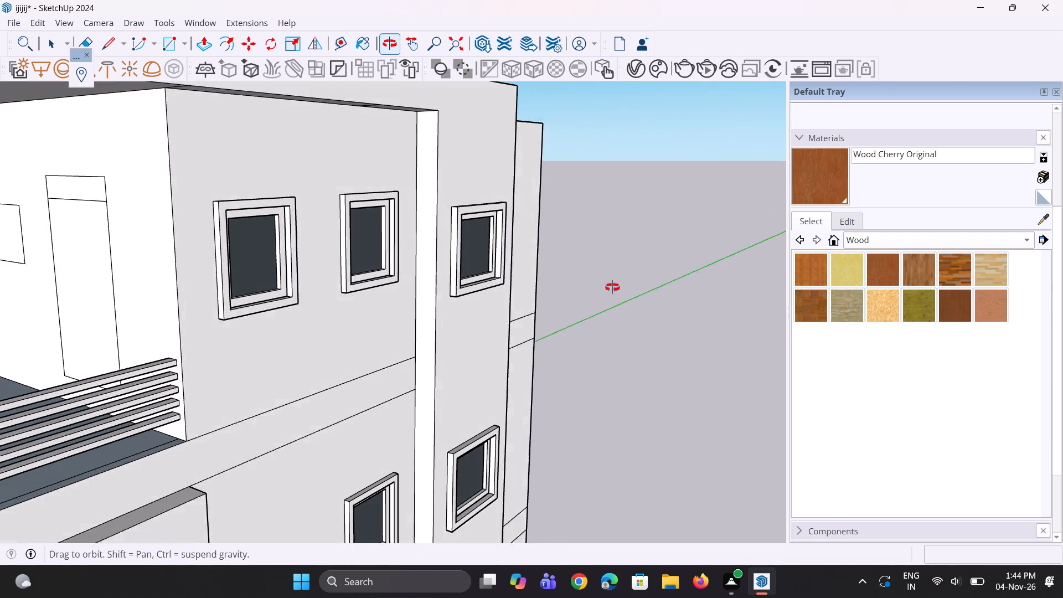
middle_drag(612, 287, 613, 285)
scroll(261, 240, down, 9)
middle_drag(572, 269, 767, 303)
scroll(719, 271, up, 3)
scroll(580, 245, up, 12)
click(573, 244)
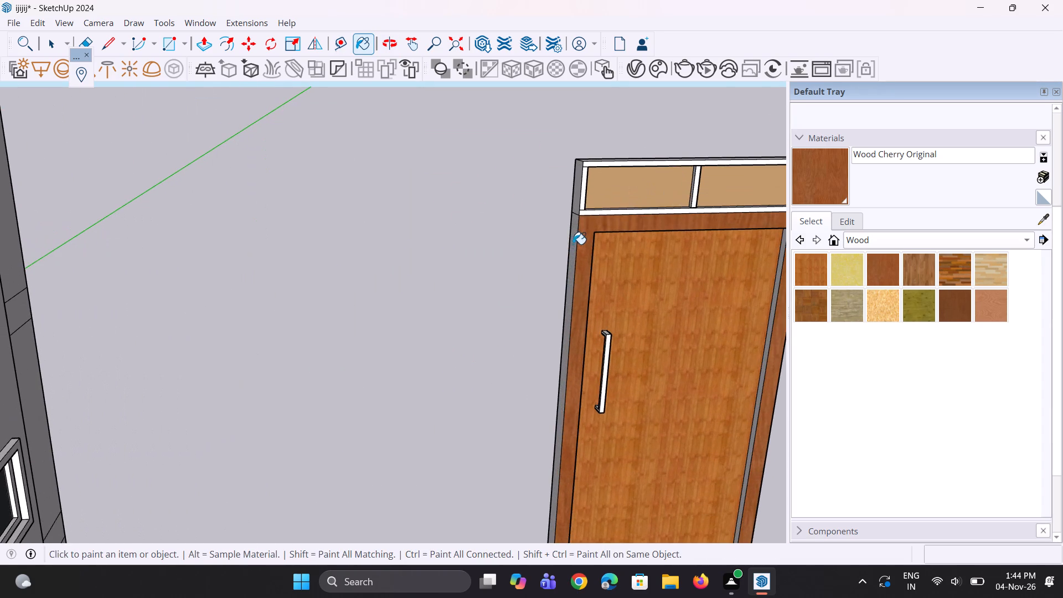
Paint the transom frame's top and bottom rails, centre mullion and one side member's front faces with Wood Bamboo.
scroll(578, 220, up, 3)
scroll(522, 230, down, 5)
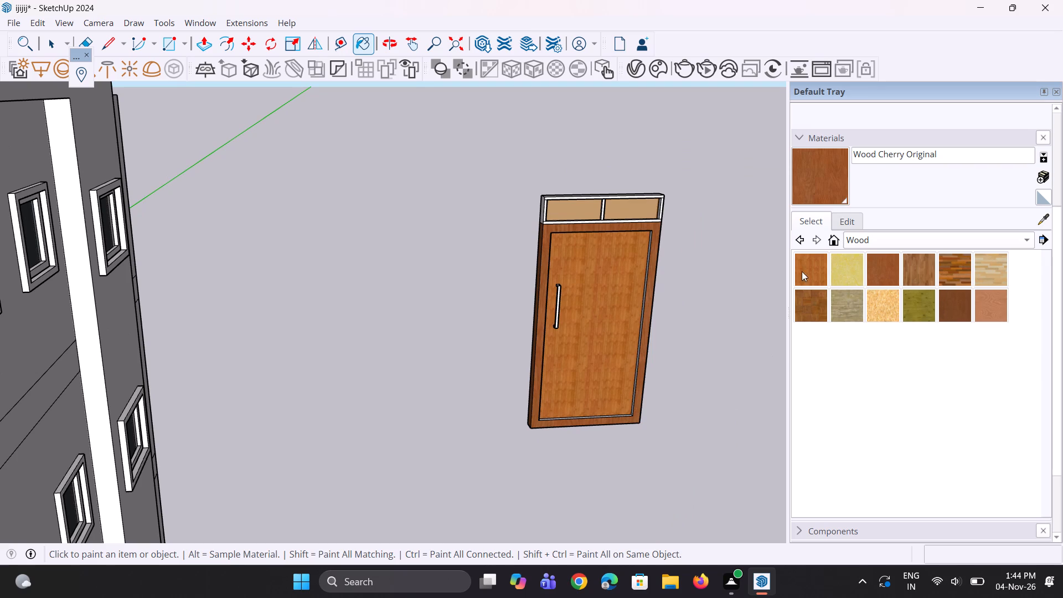
click(807, 266)
scroll(677, 223, up, 3)
scroll(579, 219, up, 7)
click(558, 221)
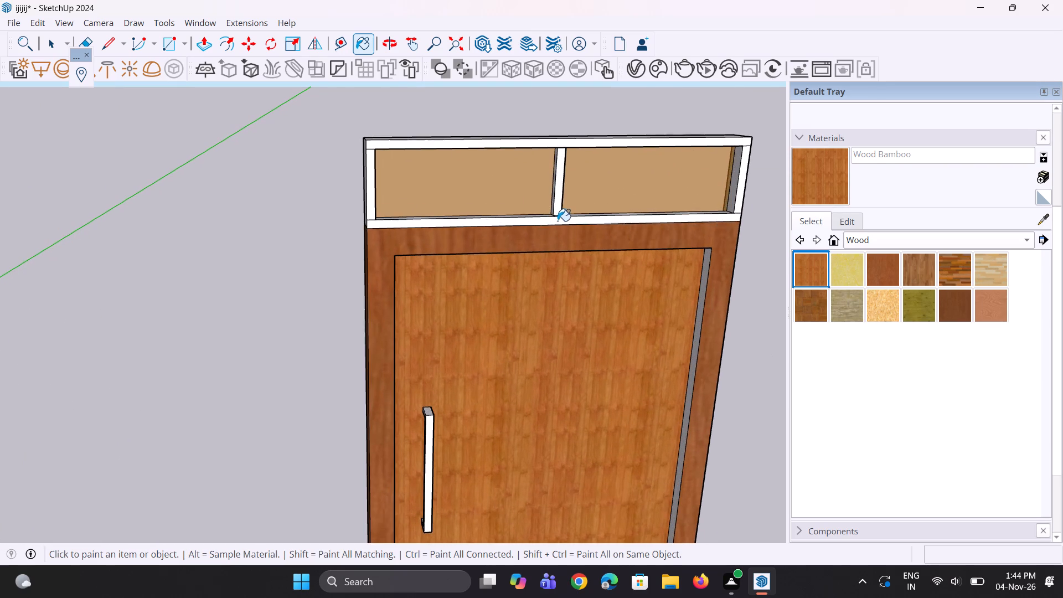
scroll(556, 200, up, 2)
click(554, 128)
scroll(564, 151, up, 2)
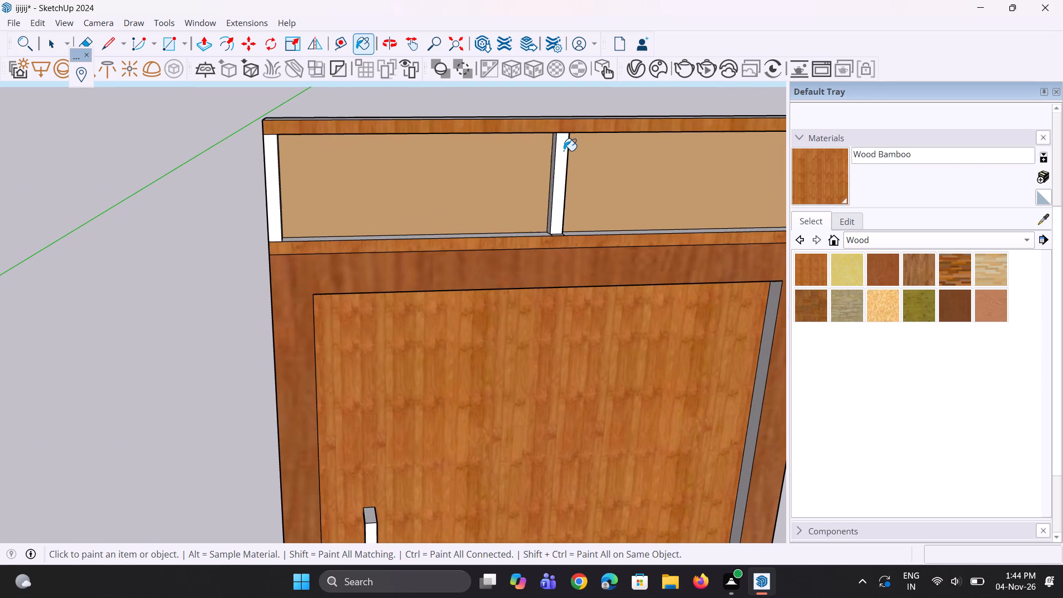
click(564, 151)
click(276, 202)
Paint the inner side face and the sill of the transom's first pane opening with Wood Bamboo.
middle_drag(328, 187, 241, 200)
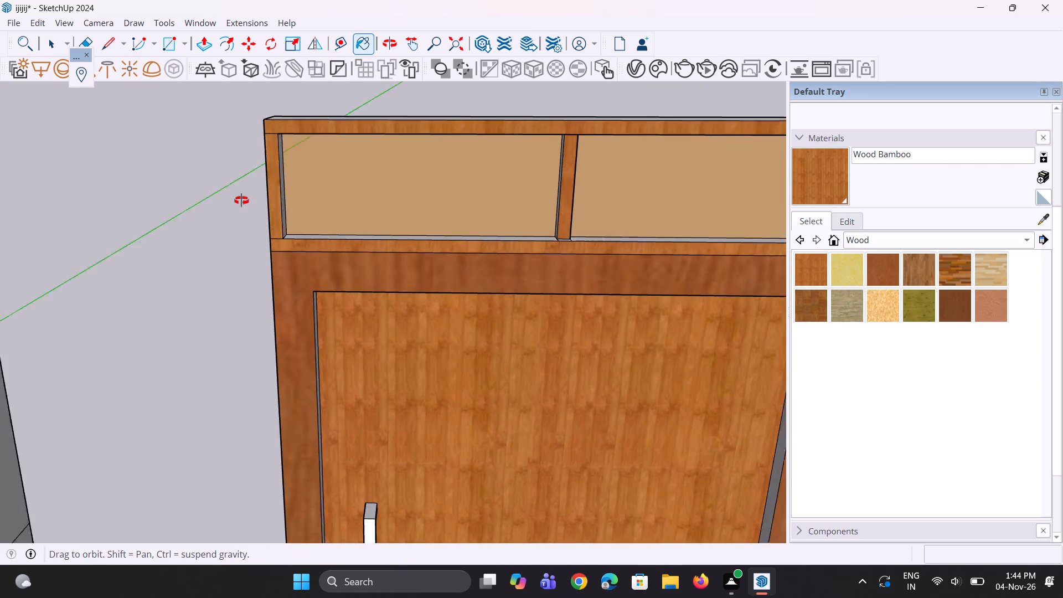
middle_drag(241, 200, 213, 200)
scroll(301, 189, up, 5)
click(292, 192)
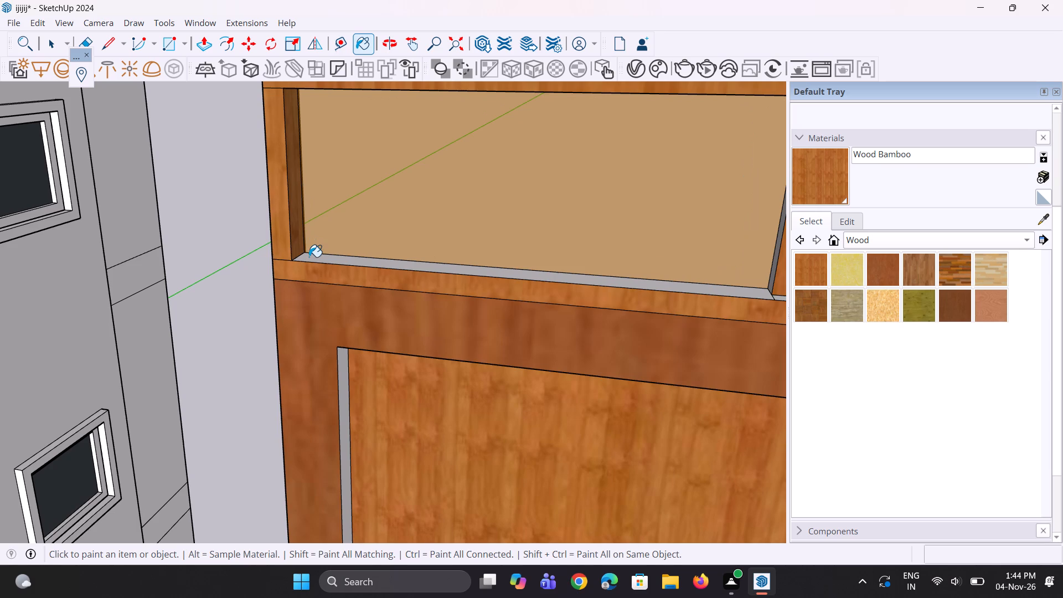
click(309, 257)
Paint the other side member's front, the mullion's side face, the second opening's sill and the patch under the mullion with Wood Bamboo.
scroll(271, 214, down, 8)
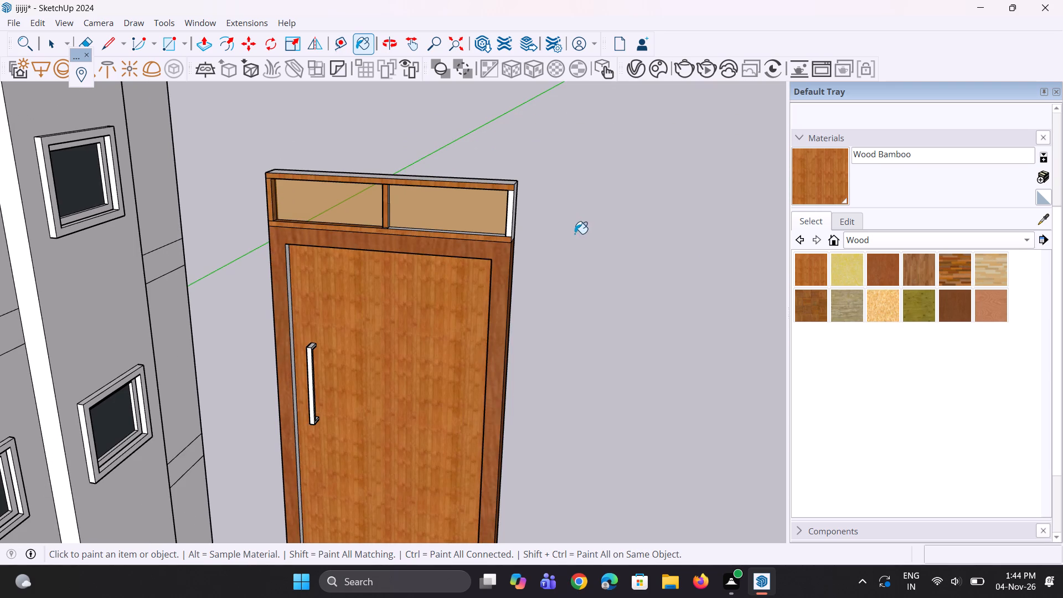
scroll(516, 229, up, 8)
click(505, 228)
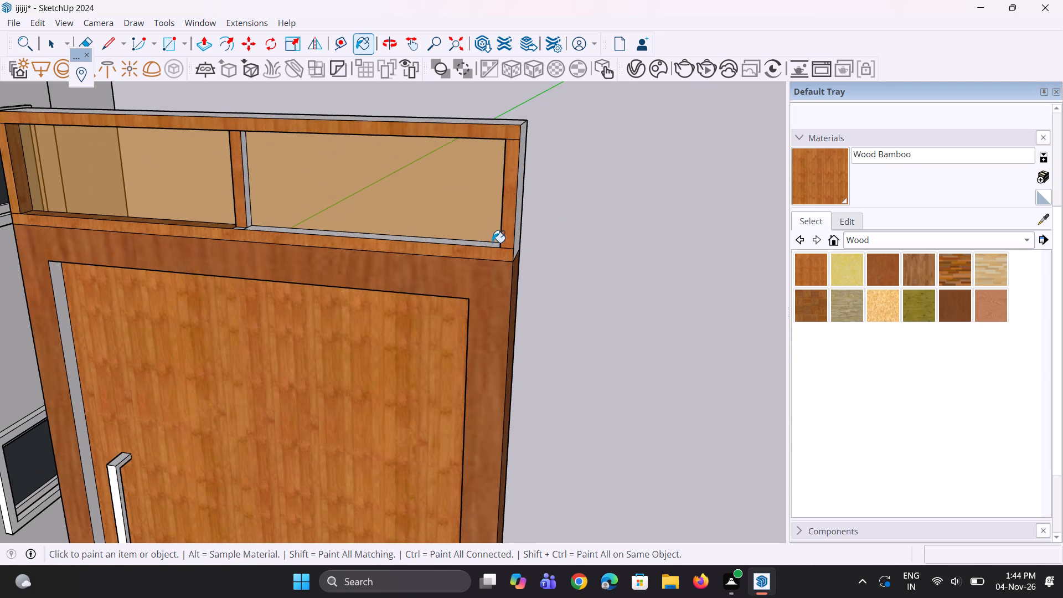
middle_drag(487, 246, 484, 275)
scroll(213, 172, up, 11)
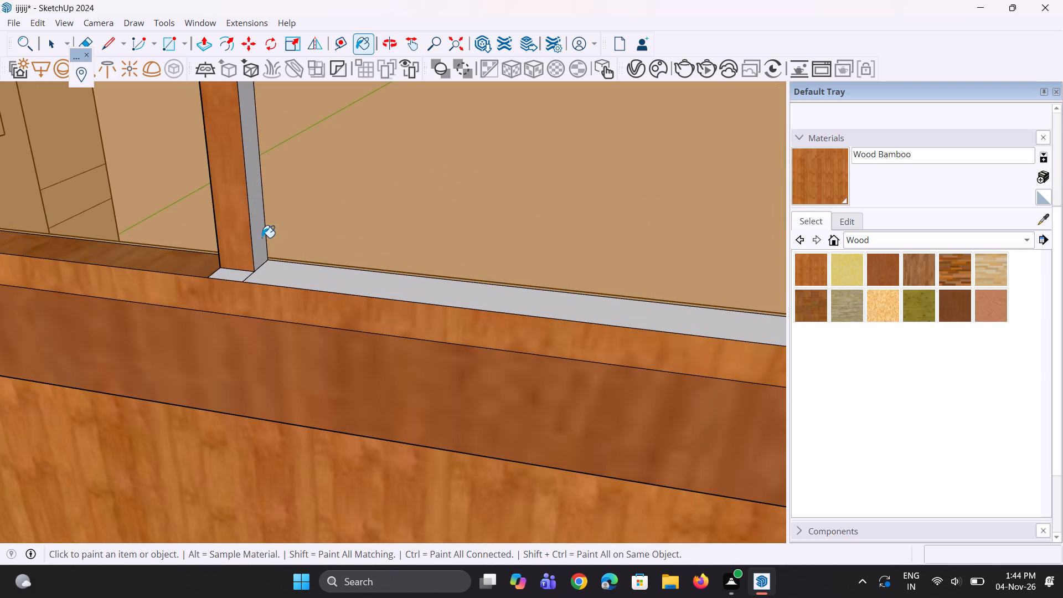
click(262, 238)
click(279, 278)
click(240, 274)
scroll(241, 276, down, 4)
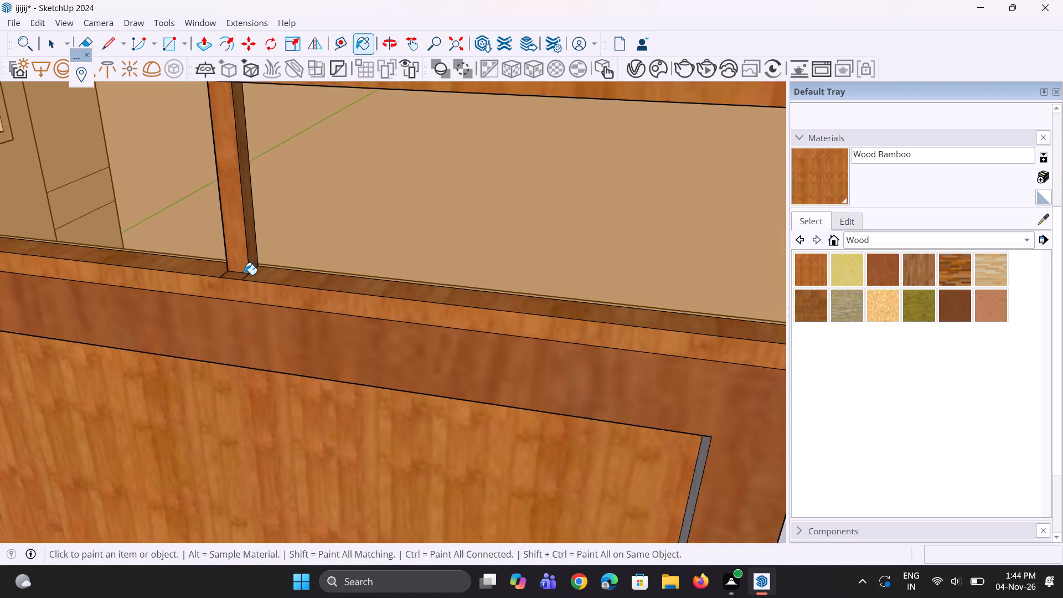
Paint the second opening's inner side face and the transom's top face with Wood Bamboo.
scroll(244, 275, down, 7)
middle_drag(558, 226, 773, 207)
scroll(519, 244, up, 2)
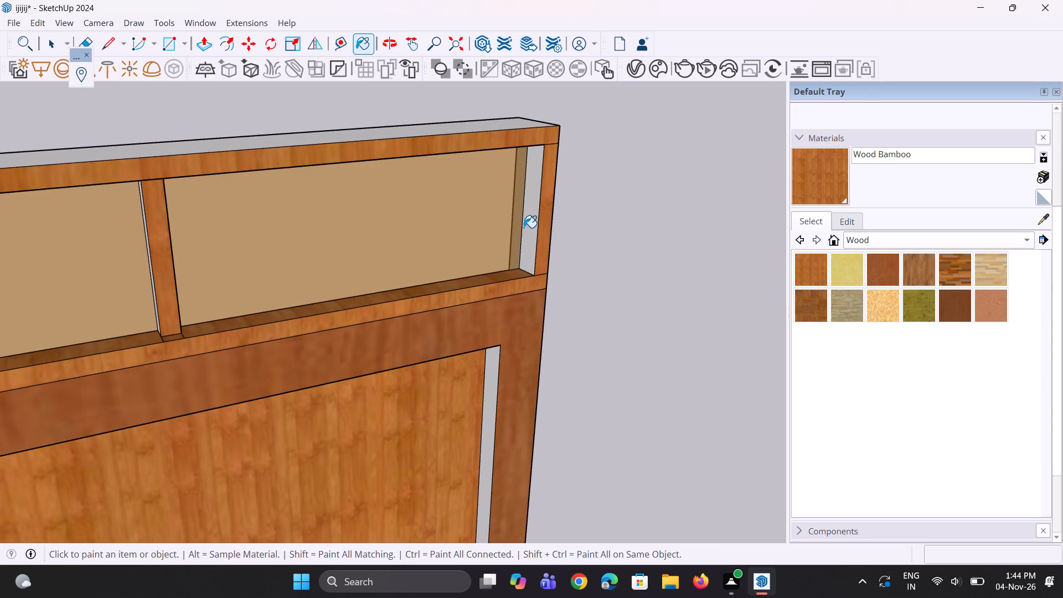
click(524, 227)
click(496, 128)
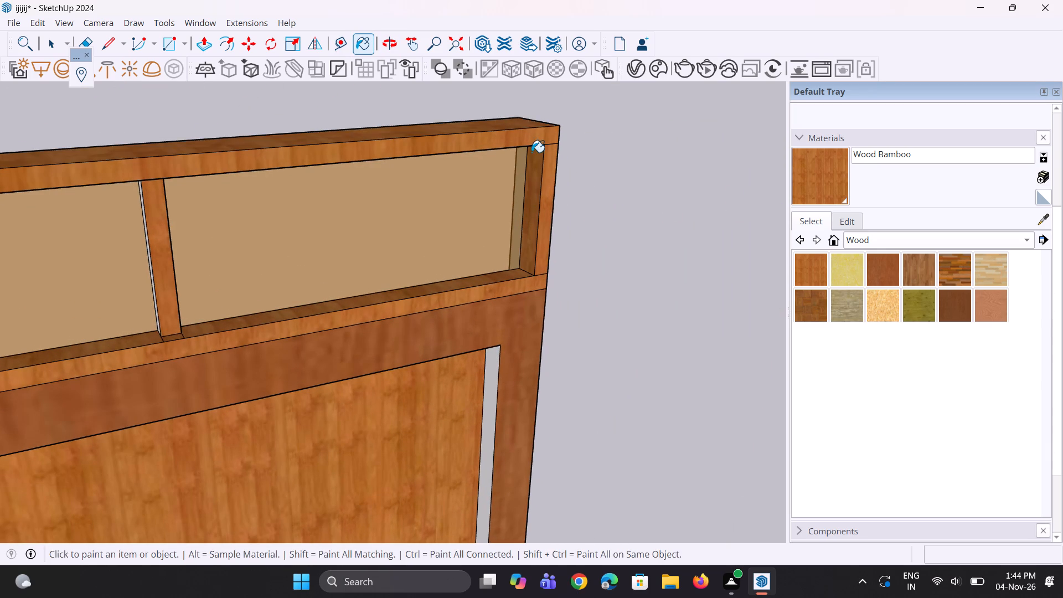
Paint the transom's outer side face and the underside of its top at the rear with Wood Bamboo.
middle_drag(527, 153, 8, 95)
click(534, 236)
middle_drag(507, 223, 324, 188)
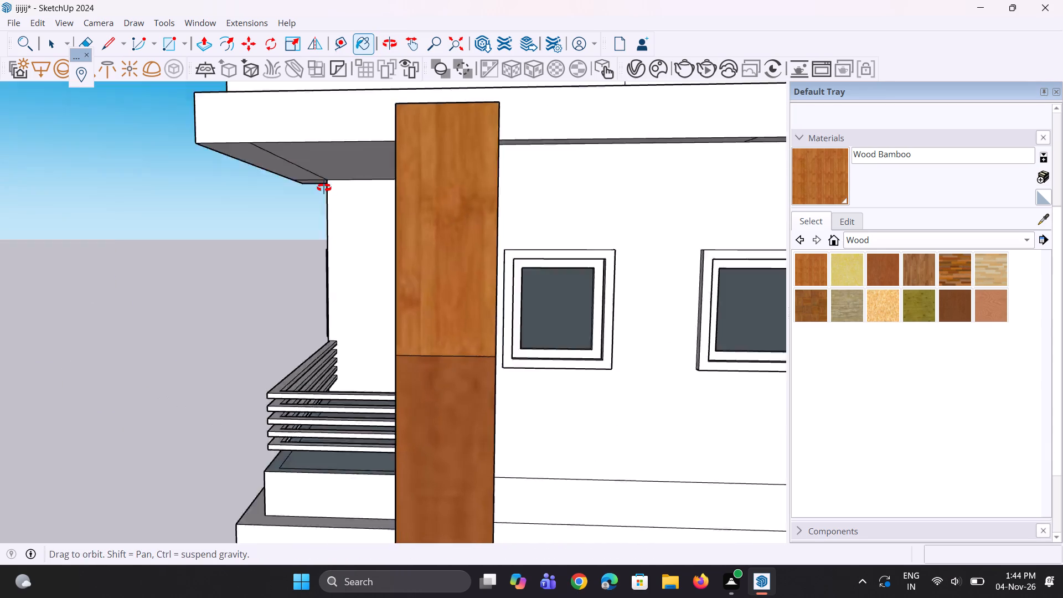
middle_drag(324, 188, 235, 171)
scroll(432, 154, up, 1)
click(441, 139)
Paint the large rear face of the door below the transom with Wood Bamboo.
middle_drag(520, 187, 522, 189)
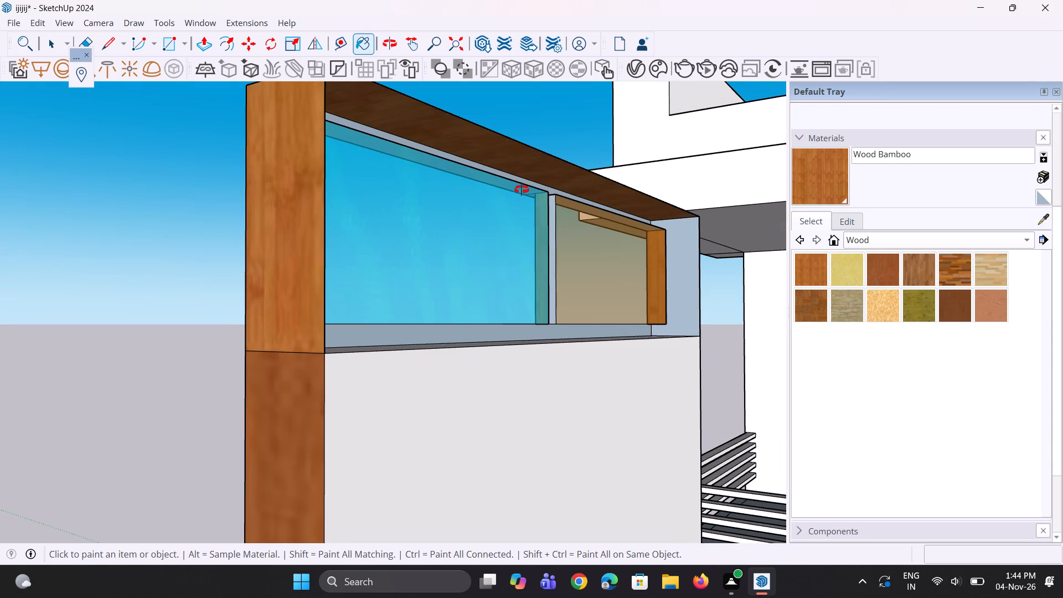
middle_drag(522, 189, 535, 292)
scroll(582, 321, up, 2)
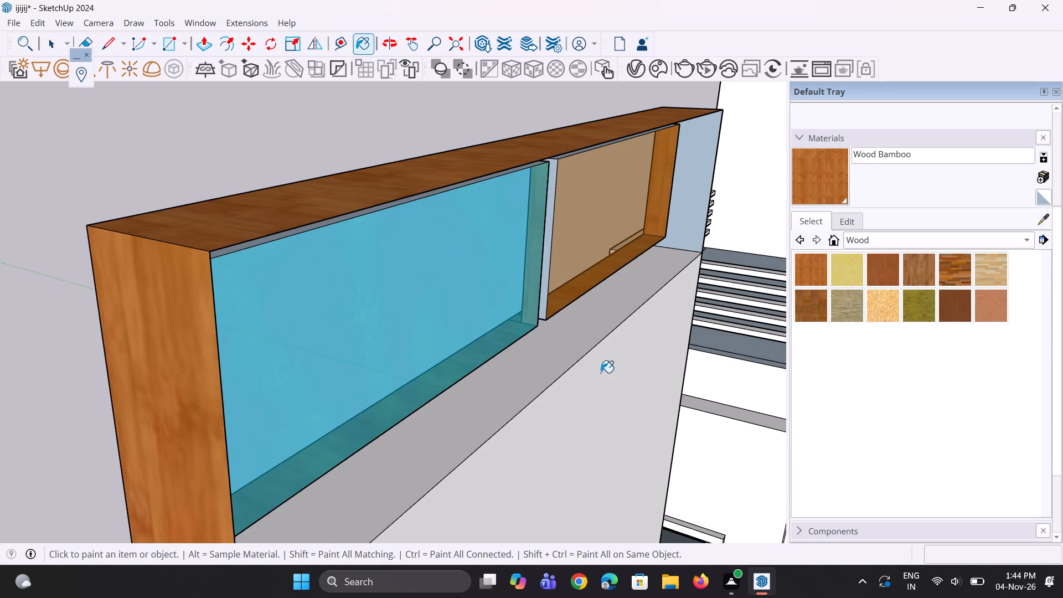
click(601, 373)
Extend the narrow top strip above the glass panes at the transom's rear with Push/Pull to form the top rail.
scroll(469, 295, down, 9)
middle_drag(562, 318, 561, 318)
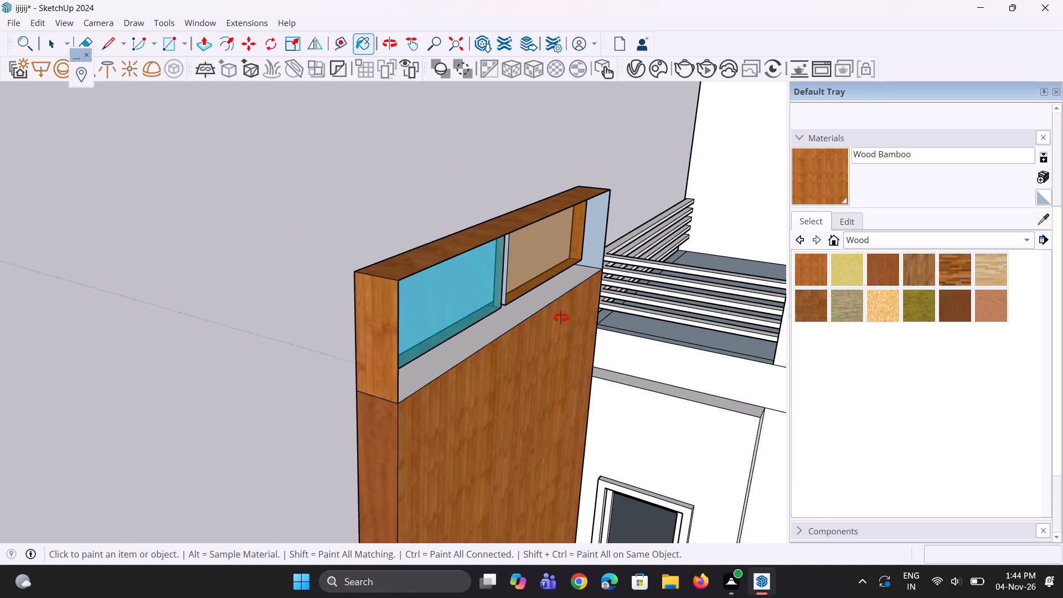
middle_drag(561, 318, 540, 259)
scroll(517, 226, up, 3)
key(p)
scroll(515, 226, up, 4)
click(515, 208)
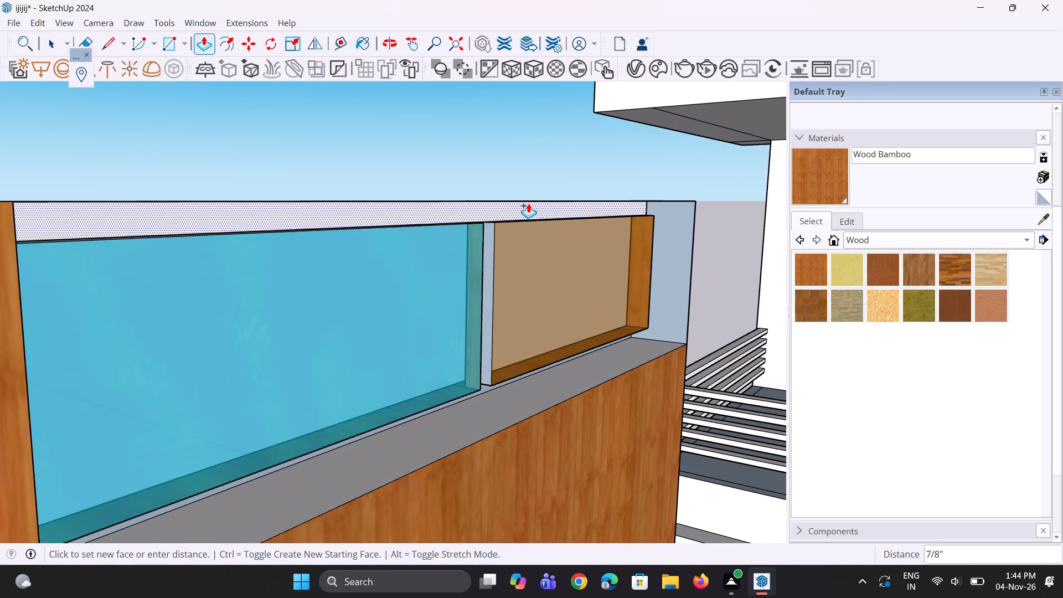
click(532, 198)
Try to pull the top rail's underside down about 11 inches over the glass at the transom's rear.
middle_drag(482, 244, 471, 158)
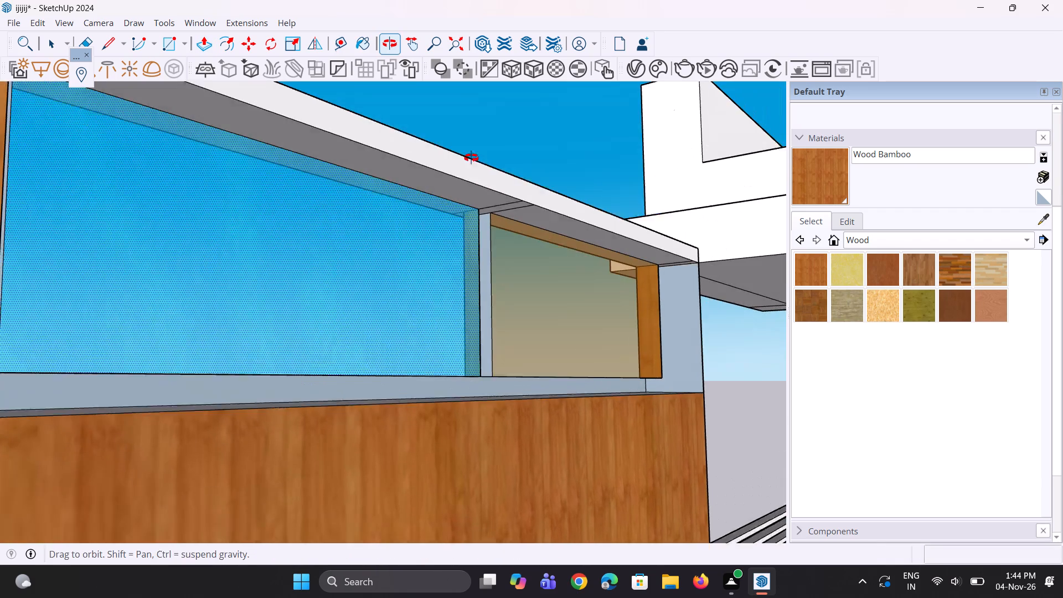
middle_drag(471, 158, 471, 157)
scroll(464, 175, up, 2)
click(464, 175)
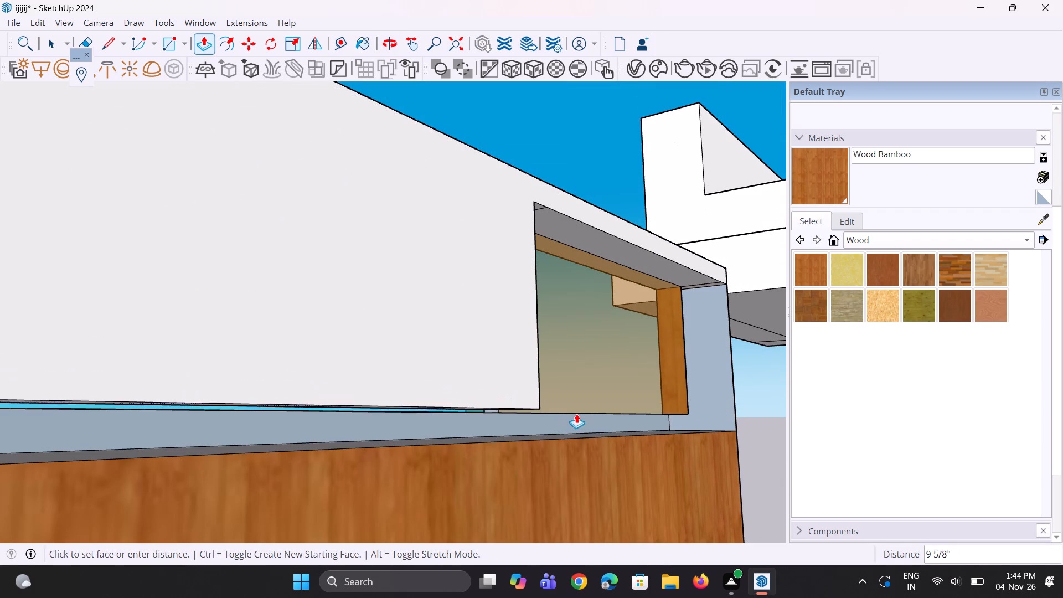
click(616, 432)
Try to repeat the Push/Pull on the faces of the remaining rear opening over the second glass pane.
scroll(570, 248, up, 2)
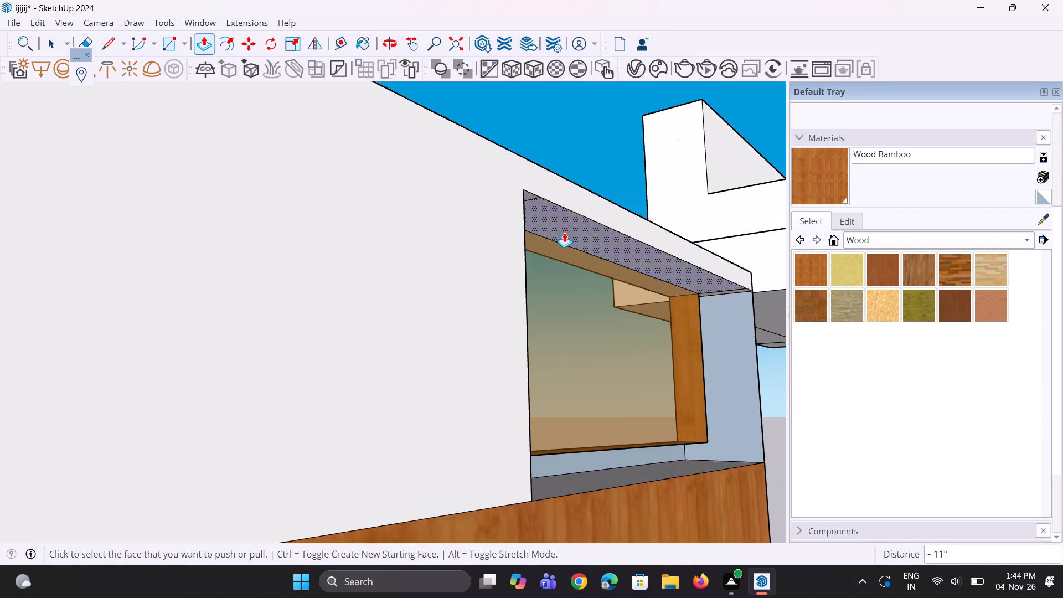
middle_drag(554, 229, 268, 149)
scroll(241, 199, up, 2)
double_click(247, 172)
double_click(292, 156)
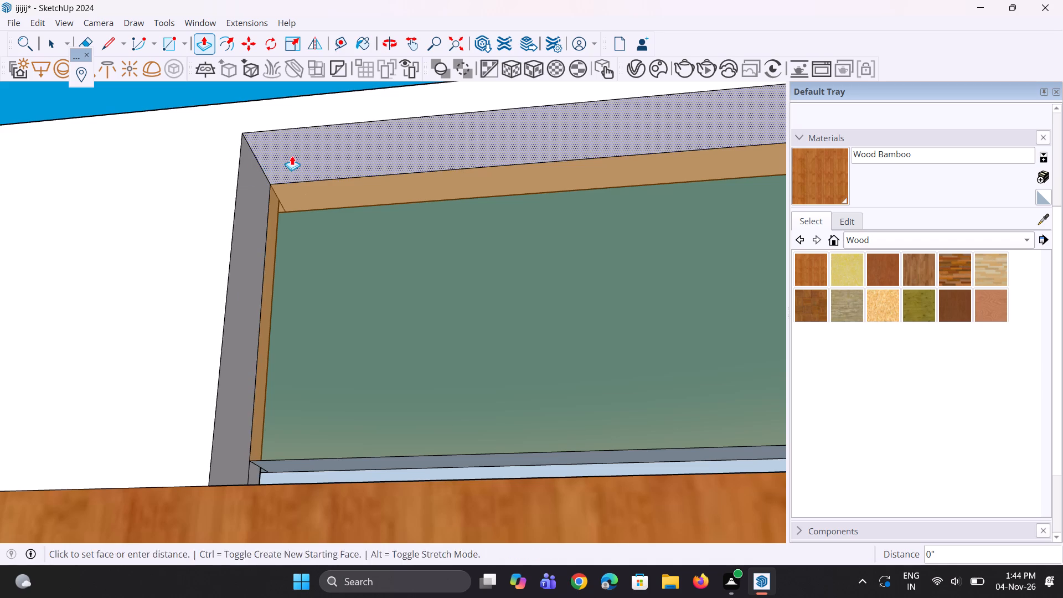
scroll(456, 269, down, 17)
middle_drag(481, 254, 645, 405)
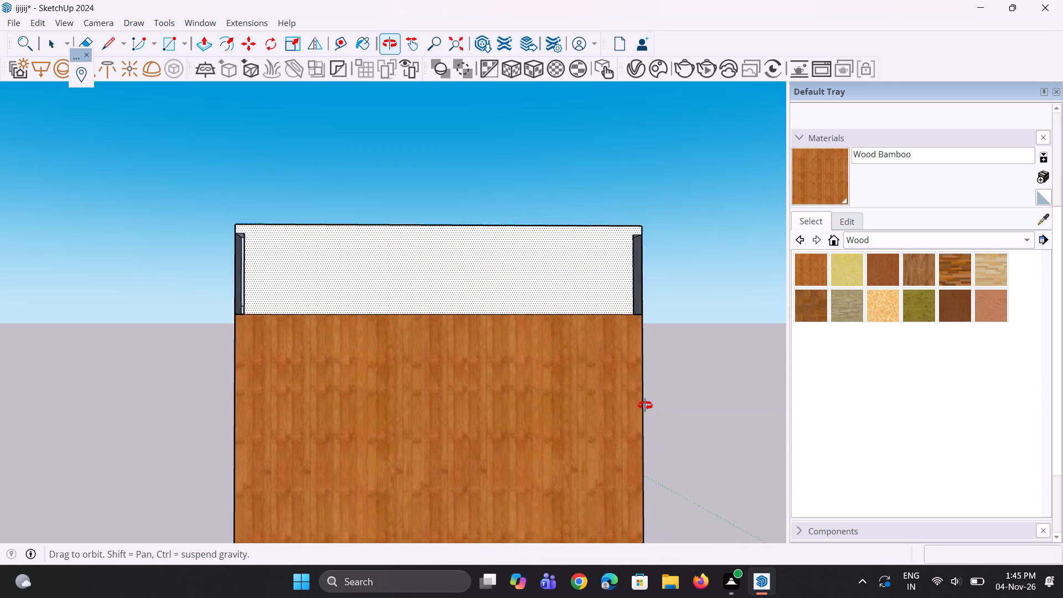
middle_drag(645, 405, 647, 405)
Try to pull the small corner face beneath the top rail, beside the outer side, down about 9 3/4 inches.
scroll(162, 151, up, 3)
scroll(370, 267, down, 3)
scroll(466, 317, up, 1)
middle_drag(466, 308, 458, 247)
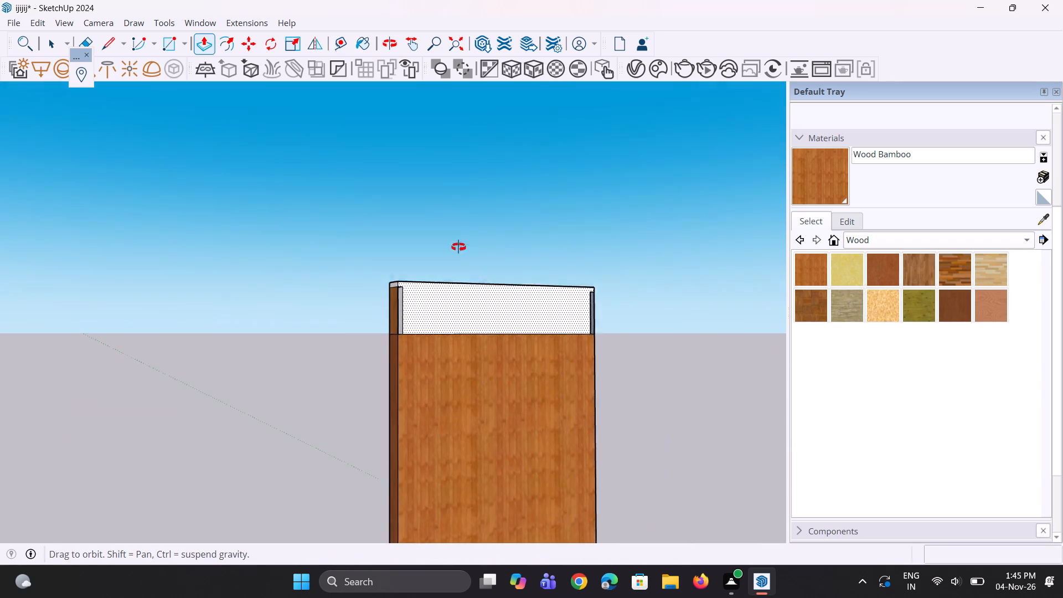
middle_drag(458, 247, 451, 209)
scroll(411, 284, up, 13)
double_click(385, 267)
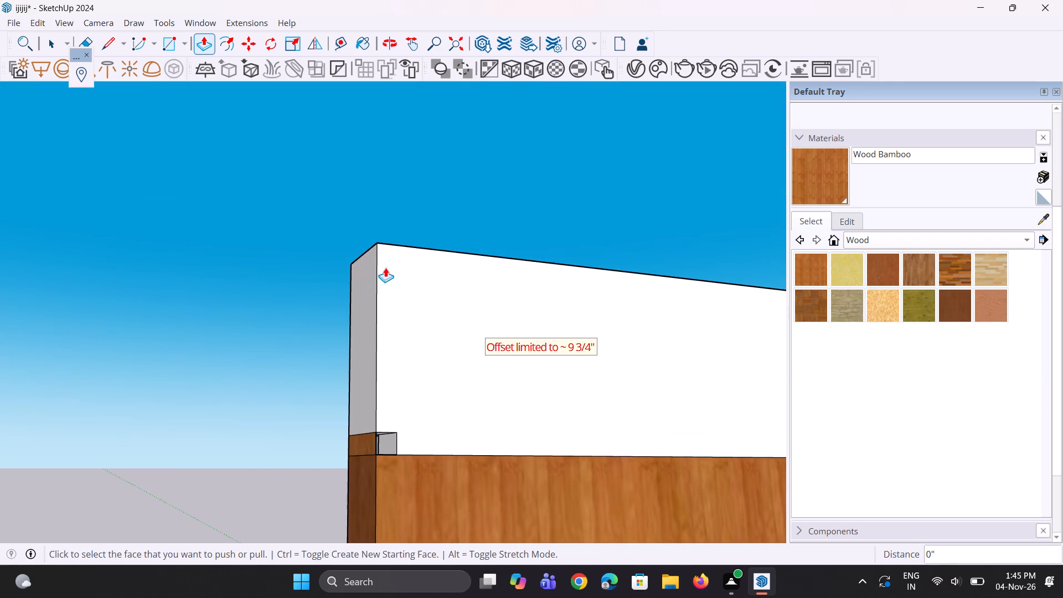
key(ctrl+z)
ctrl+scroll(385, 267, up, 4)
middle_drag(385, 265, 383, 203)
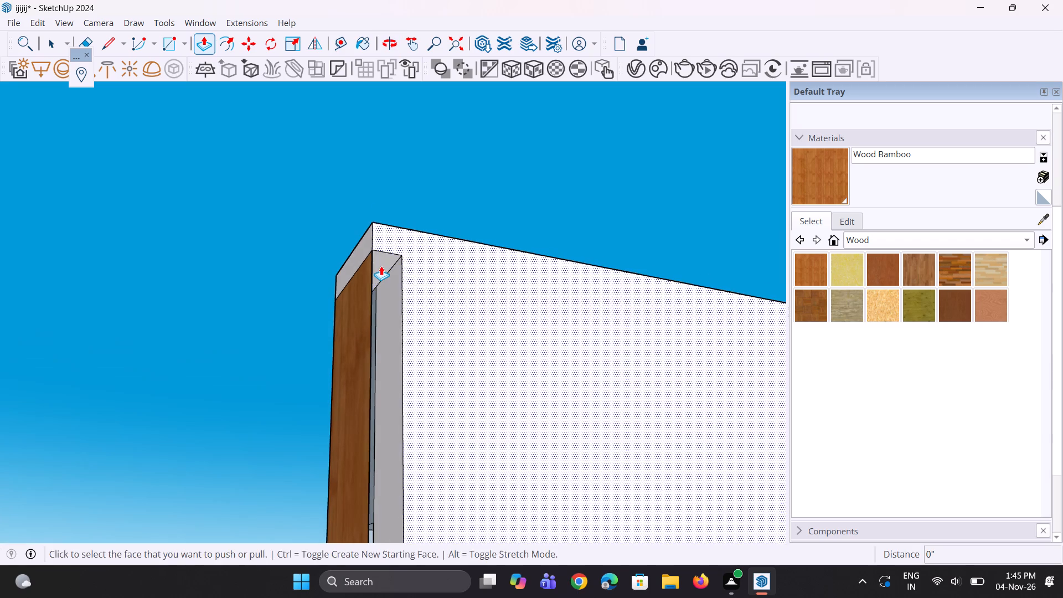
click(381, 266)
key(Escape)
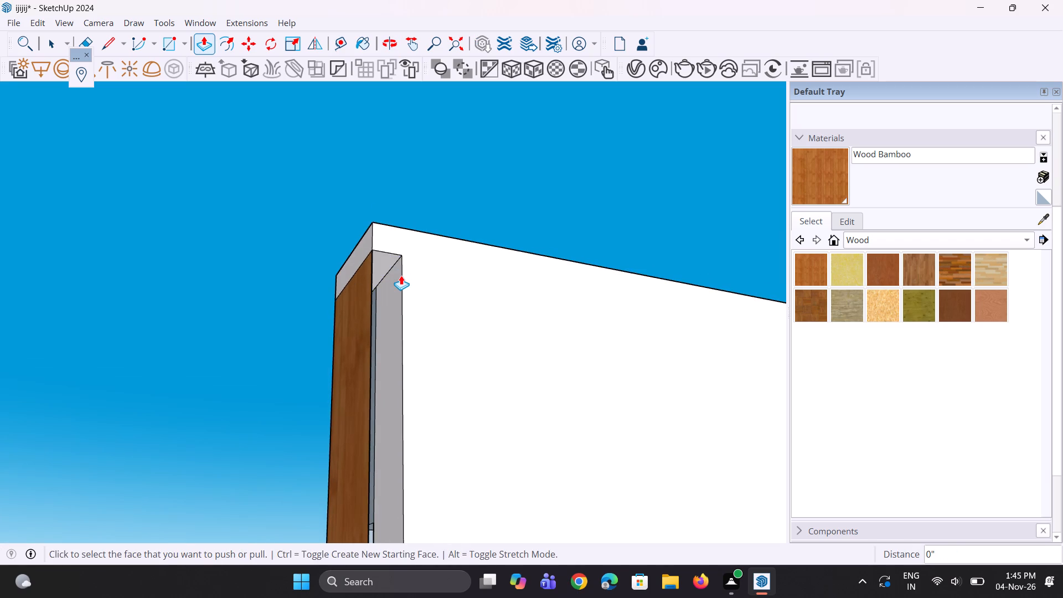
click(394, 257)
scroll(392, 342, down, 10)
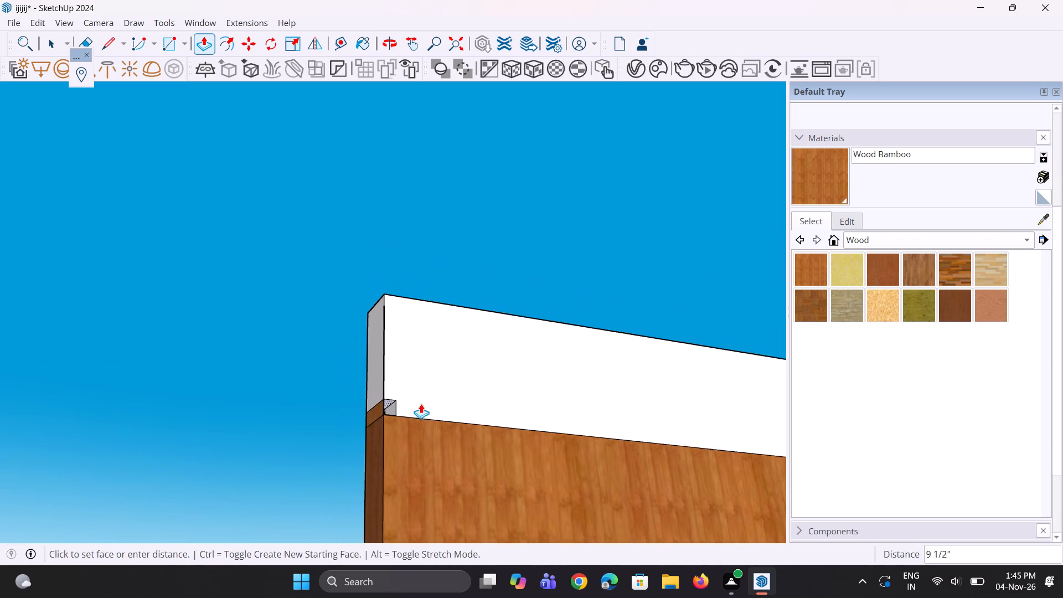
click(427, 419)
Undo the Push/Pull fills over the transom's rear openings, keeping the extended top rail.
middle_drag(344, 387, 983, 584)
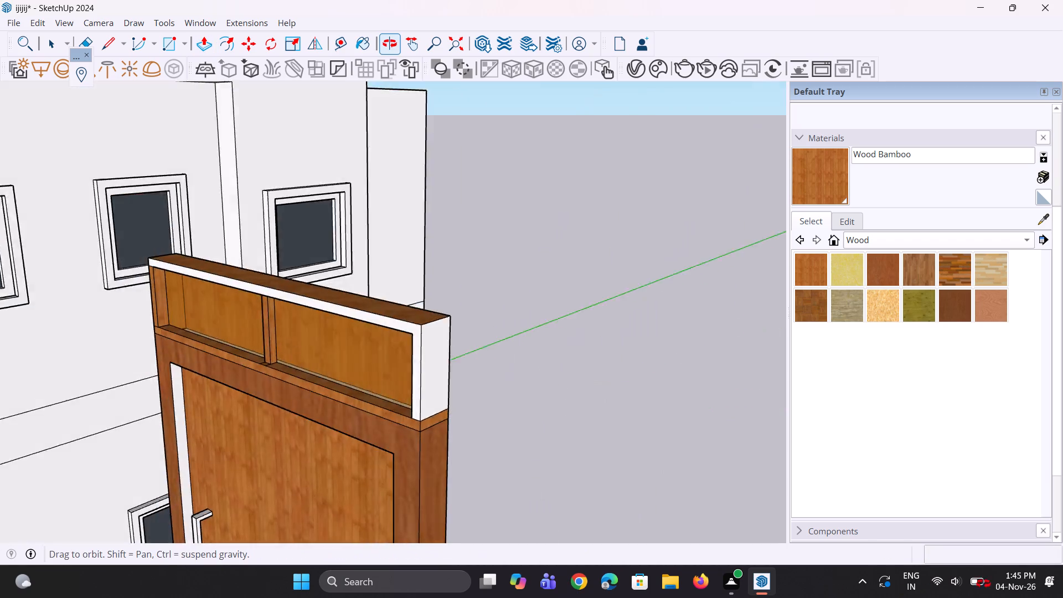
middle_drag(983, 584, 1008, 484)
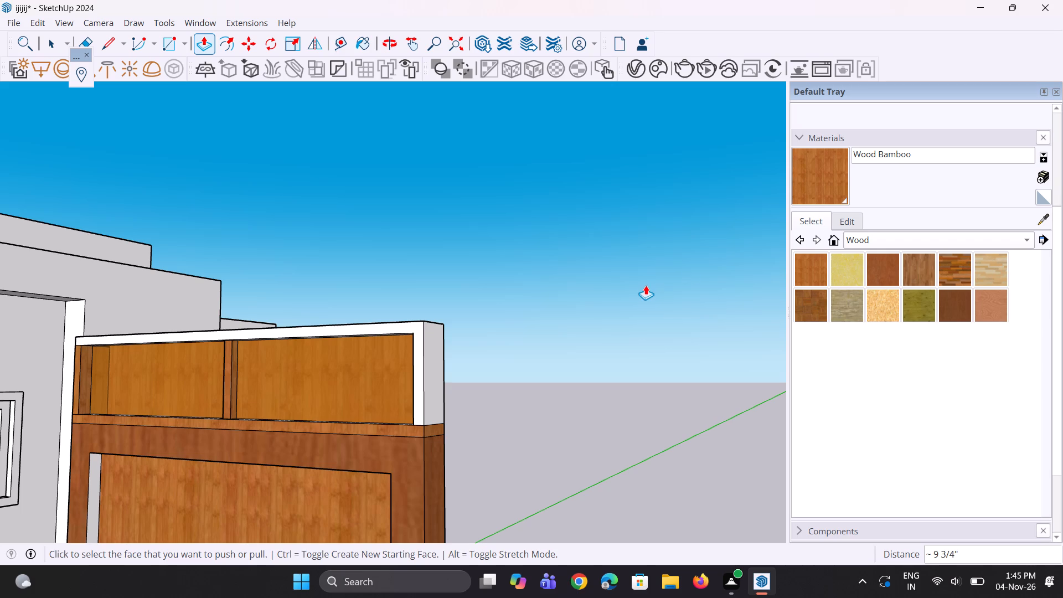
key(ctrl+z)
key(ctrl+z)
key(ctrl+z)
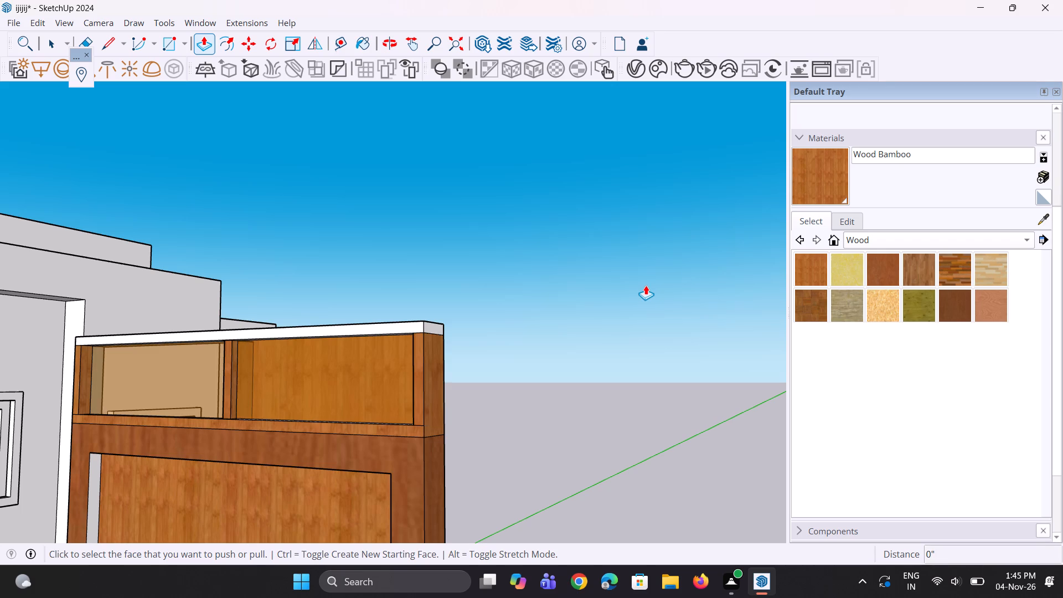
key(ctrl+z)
Paint the extended top rail's front face and one end face with Wood Bamboo.
scroll(341, 280, down, 4)
middle_drag(362, 305, 411, 373)
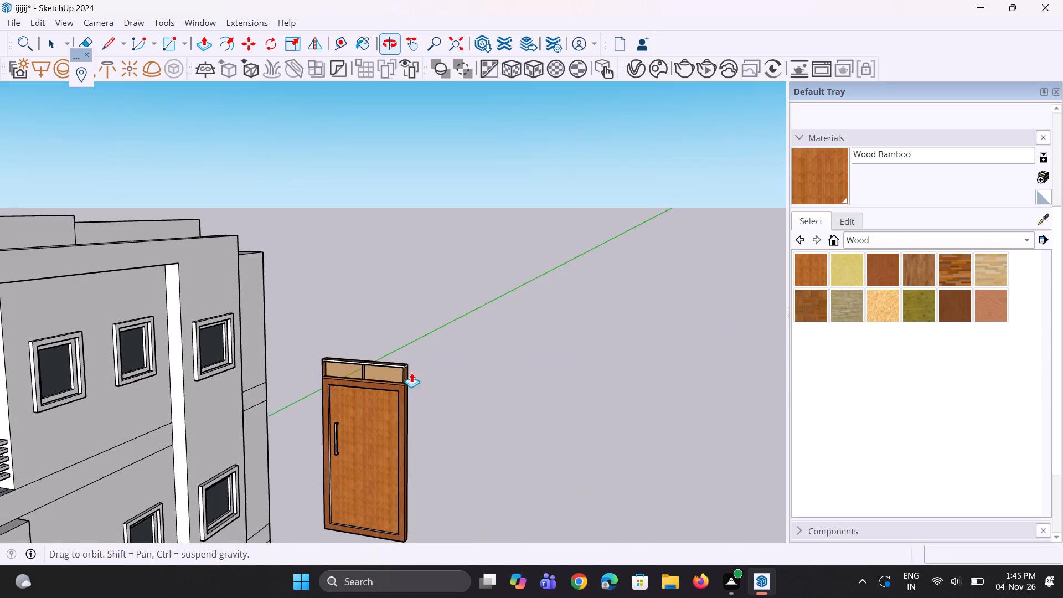
middle_drag(411, 373, 410, 375)
click(808, 184)
scroll(471, 324, up, 3)
scroll(352, 392, up, 2)
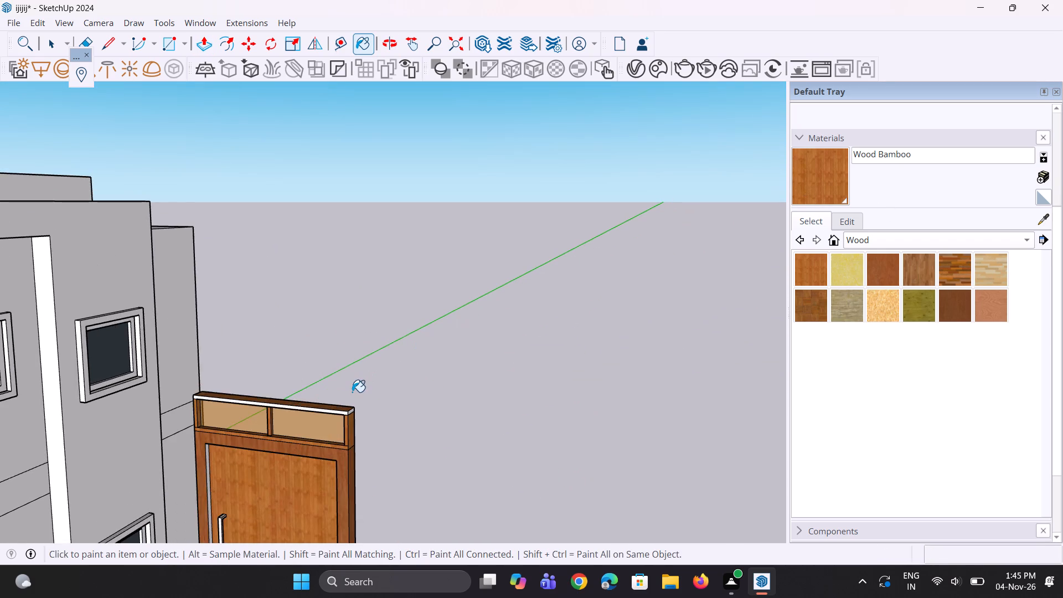
scroll(352, 392, up, 1)
scroll(444, 305, down, 2)
scroll(376, 355, up, 8)
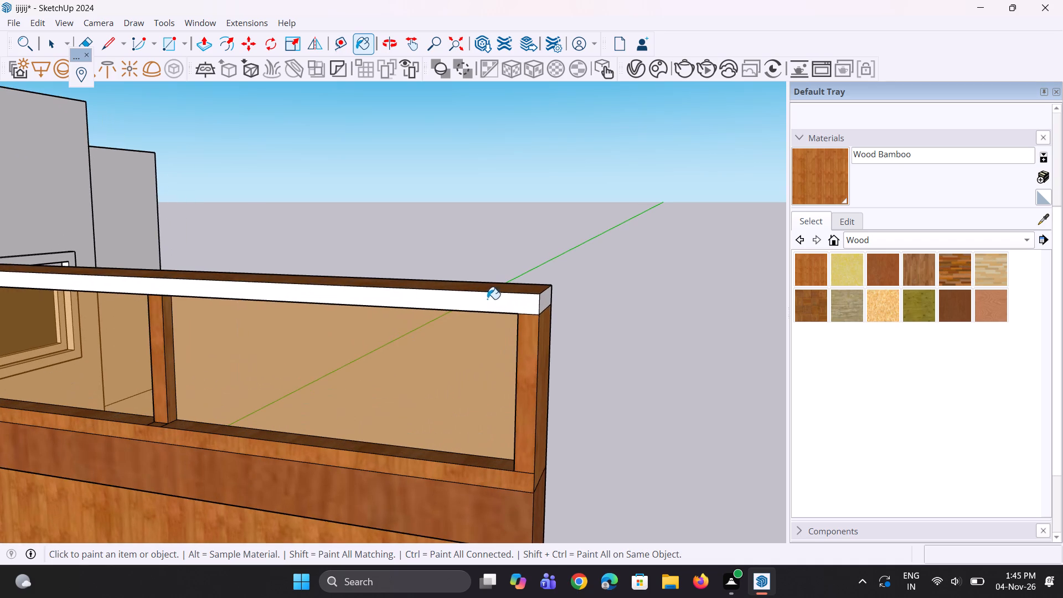
click(488, 298)
click(546, 297)
Paint the extended top rail's rear face and underside with Wood Bamboo.
middle_drag(541, 297, 318, 303)
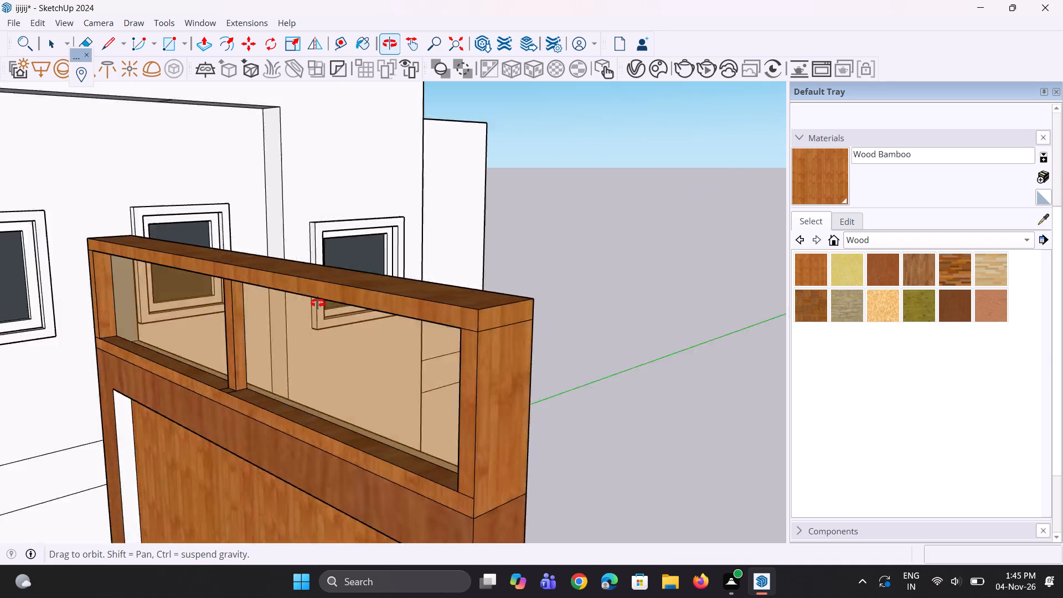
middle_drag(318, 303, 45, 238)
scroll(347, 287, up, 2)
click(378, 283)
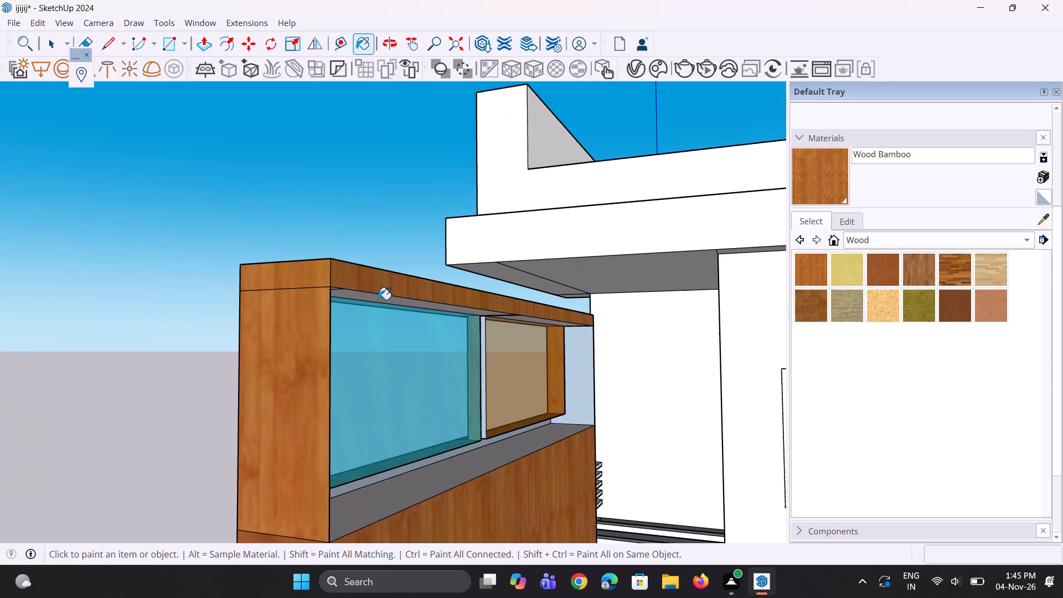
middle_drag(378, 300, 374, 254)
scroll(373, 277, up, 2)
click(373, 277)
scroll(527, 306, up, 3)
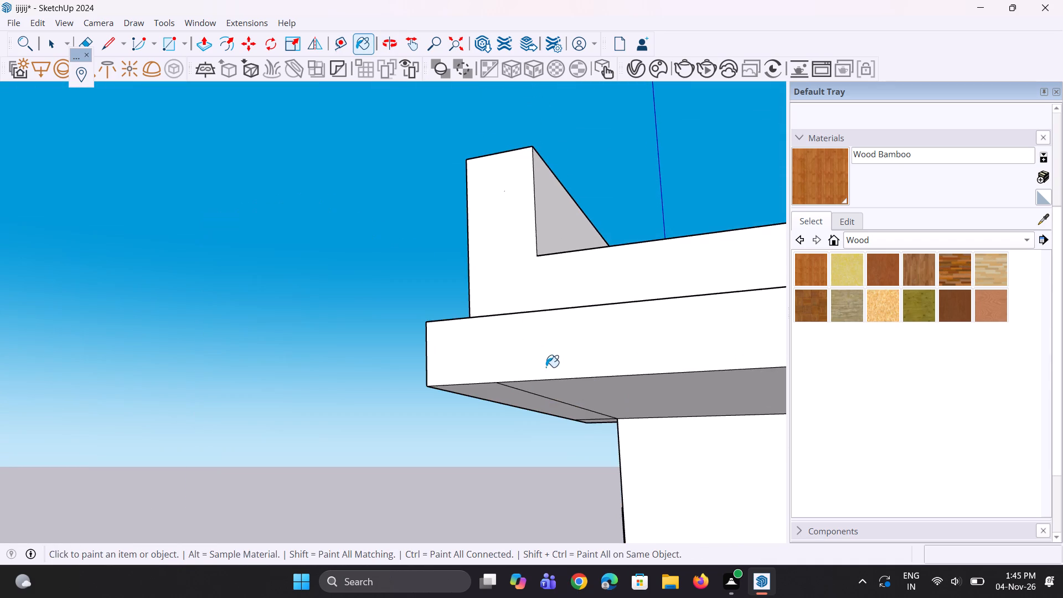
Erase the leftover edges across the extended top rail's underside and the seam on its rear outer end.
scroll(480, 305, down, 4)
middle_drag(488, 344, 442, 277)
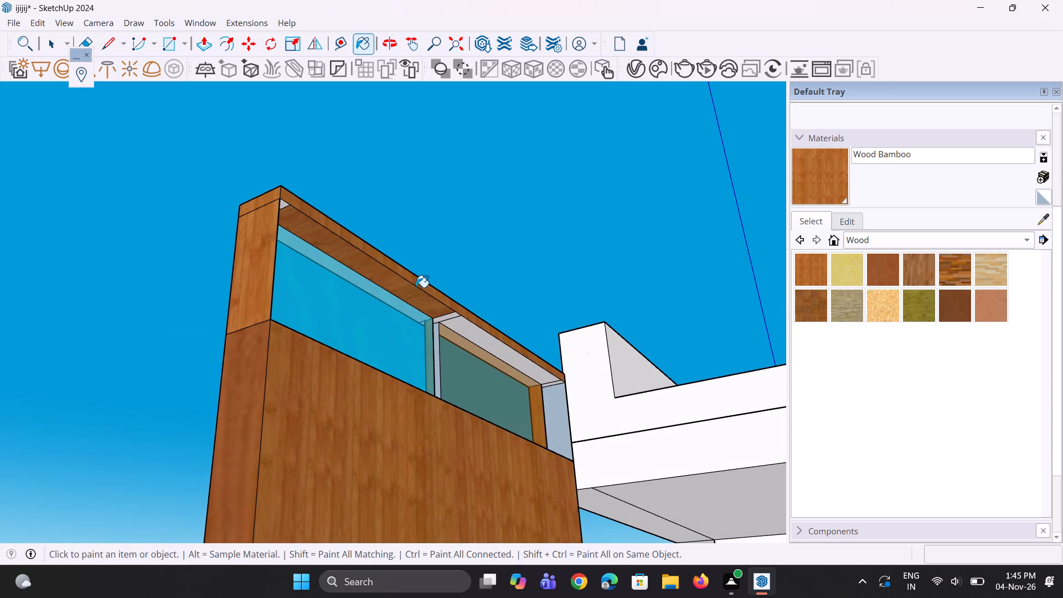
key(e)
scroll(415, 292, up, 7)
drag(474, 329, 456, 327)
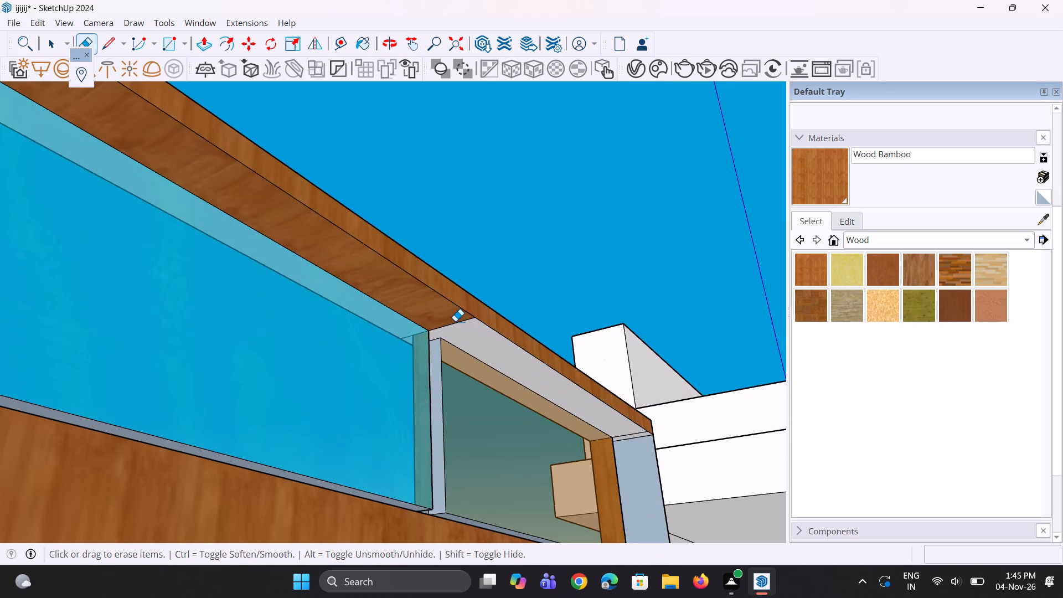
drag(455, 321, 457, 333)
scroll(458, 331, down, 4)
scroll(220, 187, up, 2)
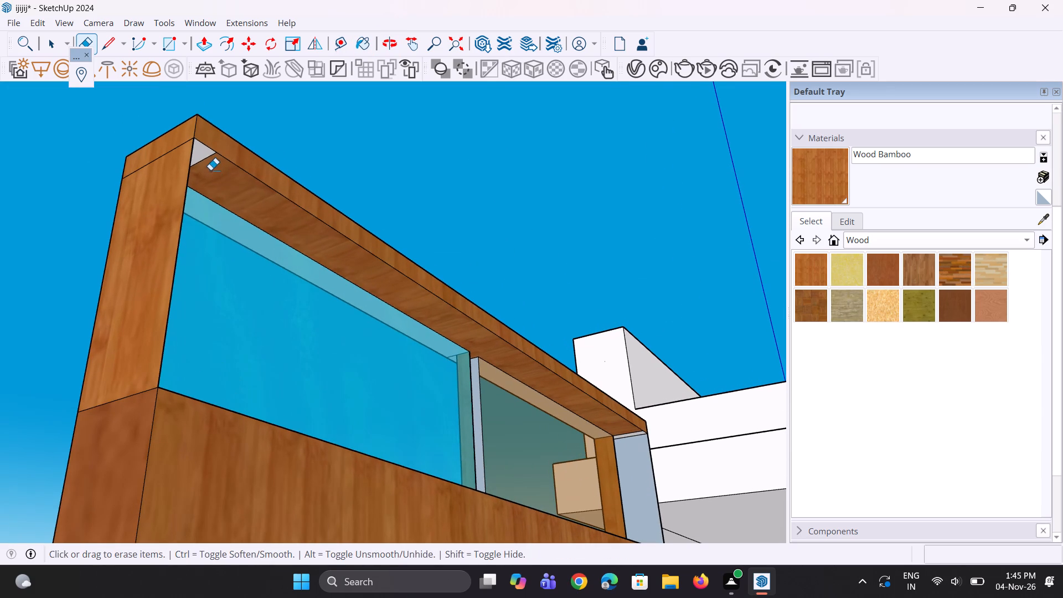
drag(210, 169, 204, 156)
click(170, 155)
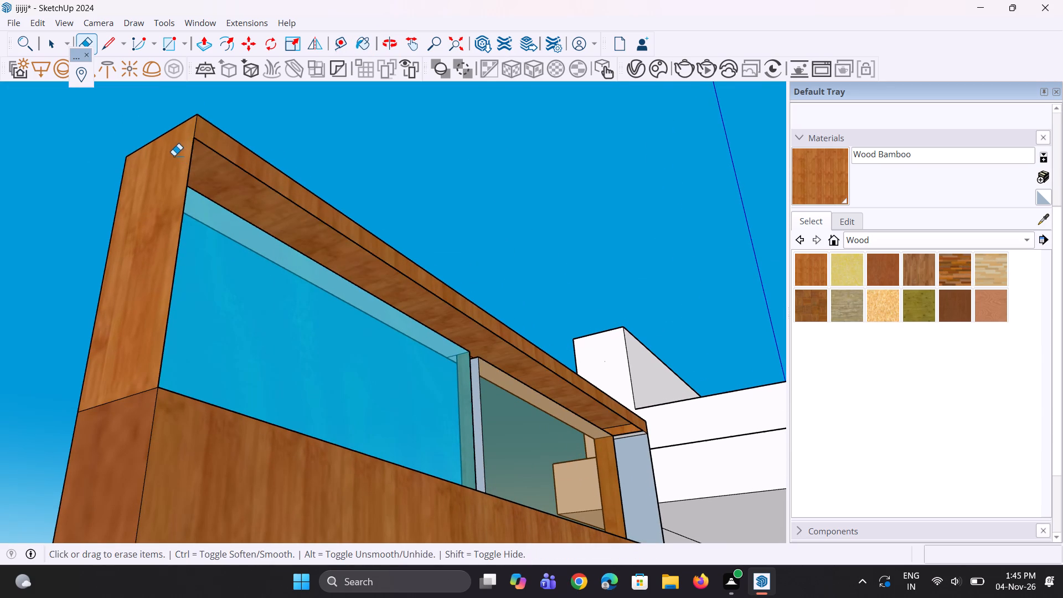
Erase the short seam edges where the top rail meets the end post on the transom's front corner.
scroll(178, 162, down, 5)
middle_drag(240, 178, 596, 339)
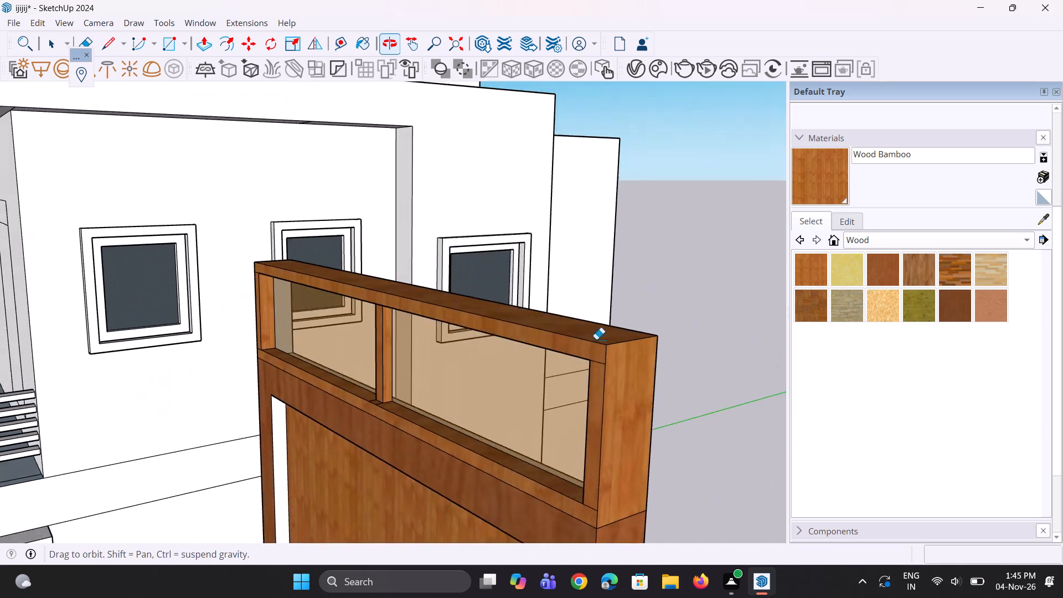
middle_drag(596, 339, 596, 350)
scroll(519, 311, down, 3)
scroll(571, 383, up, 1)
middle_drag(571, 383, 649, 355)
scroll(642, 323, up, 4)
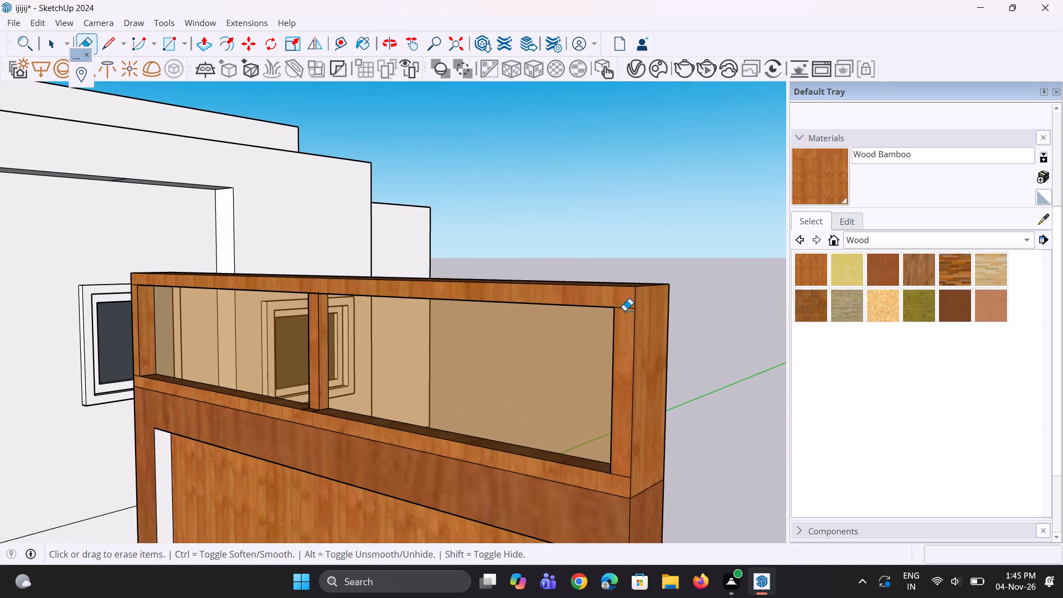
drag(625, 311, 624, 320)
scroll(544, 334, down, 4)
scroll(602, 326, up, 6)
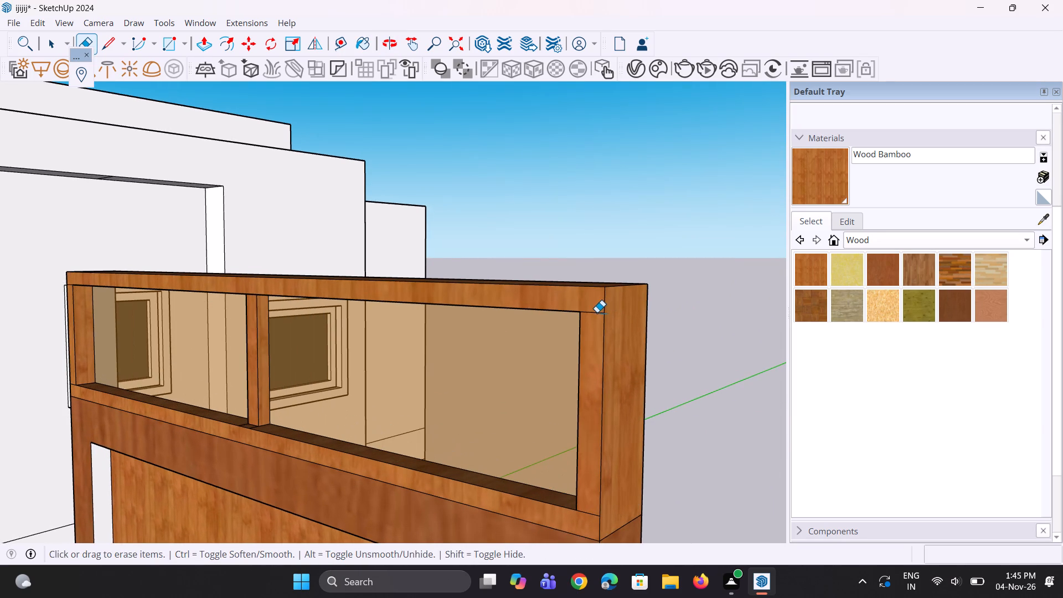
drag(597, 312, 598, 326)
Paint the top rail's bare front underside strips above both panes and above the central mullion with Wood Bamboo.
middle_drag(466, 318, 668, 271)
scroll(655, 252, down, 8)
scroll(650, 256, up, 1)
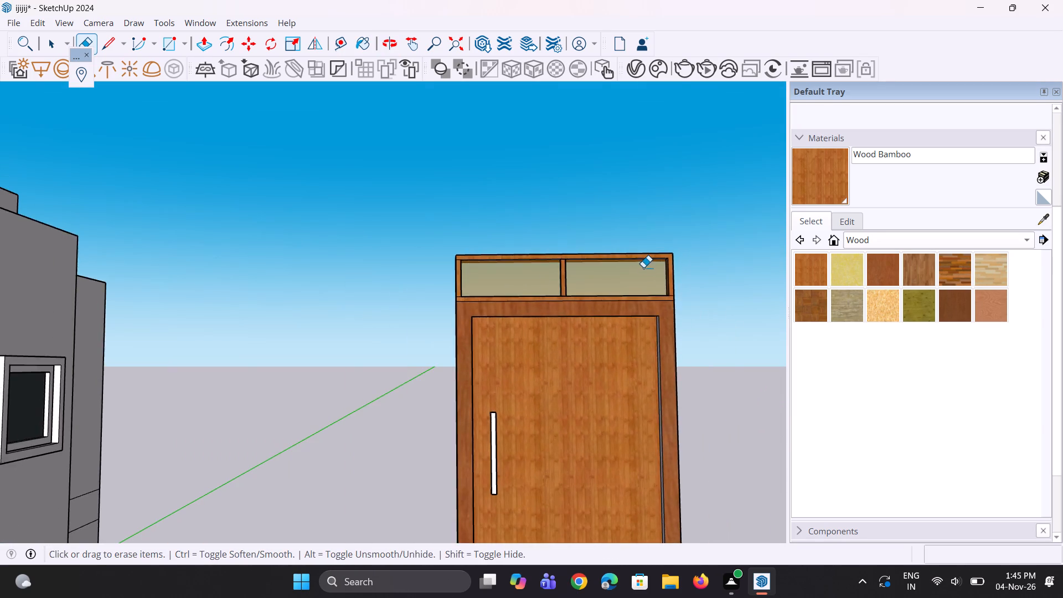
scroll(643, 267, up, 8)
scroll(476, 255, up, 2)
middle_drag(476, 255, 483, 205)
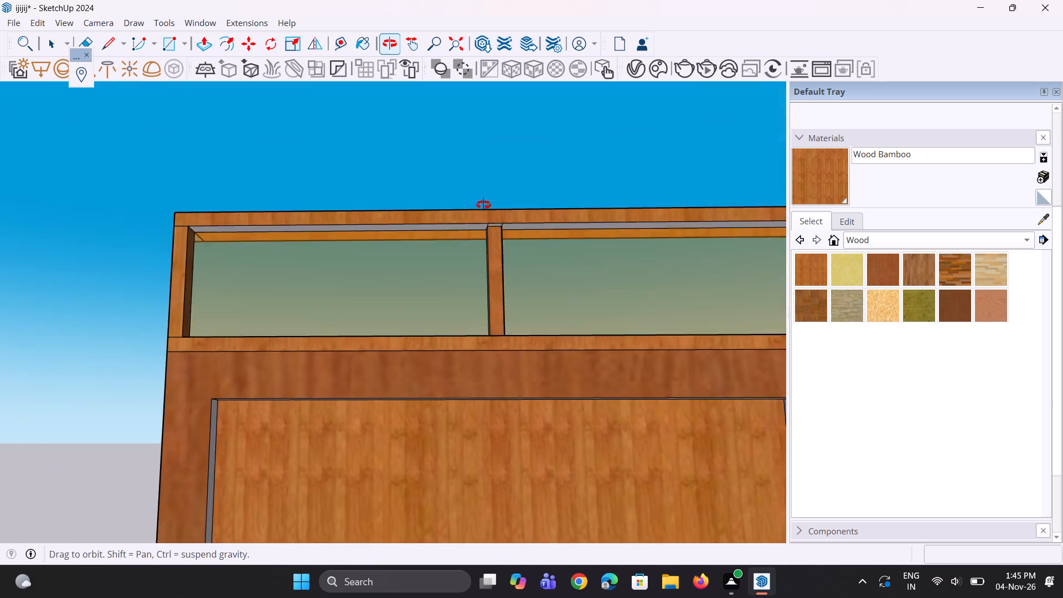
middle_drag(483, 205, 489, 136)
click(817, 187)
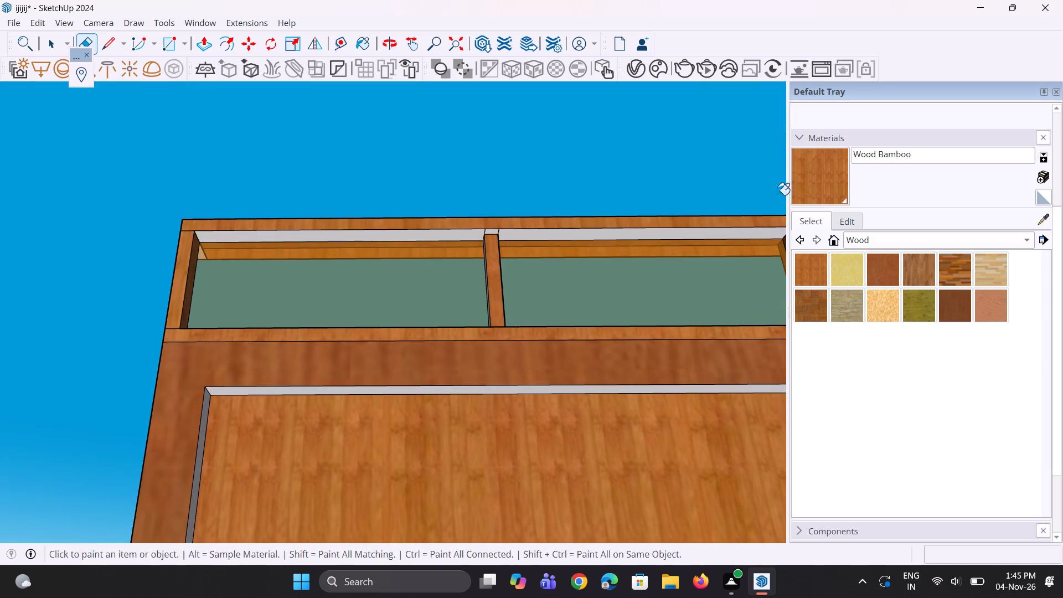
scroll(730, 215, up, 2)
click(670, 233)
click(421, 241)
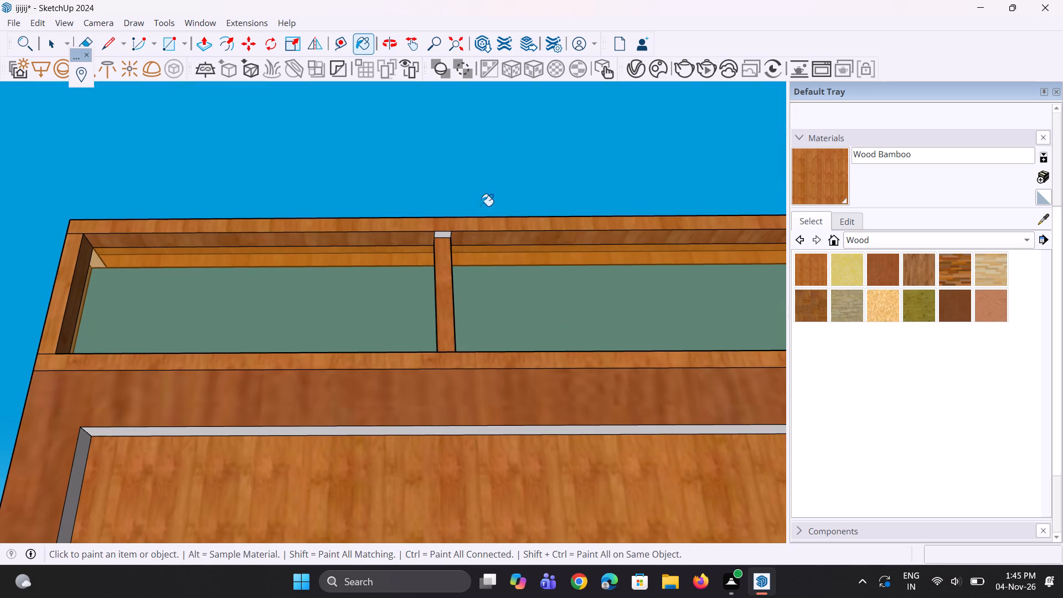
middle_drag(479, 205, 440, 327)
scroll(441, 236, up, 8)
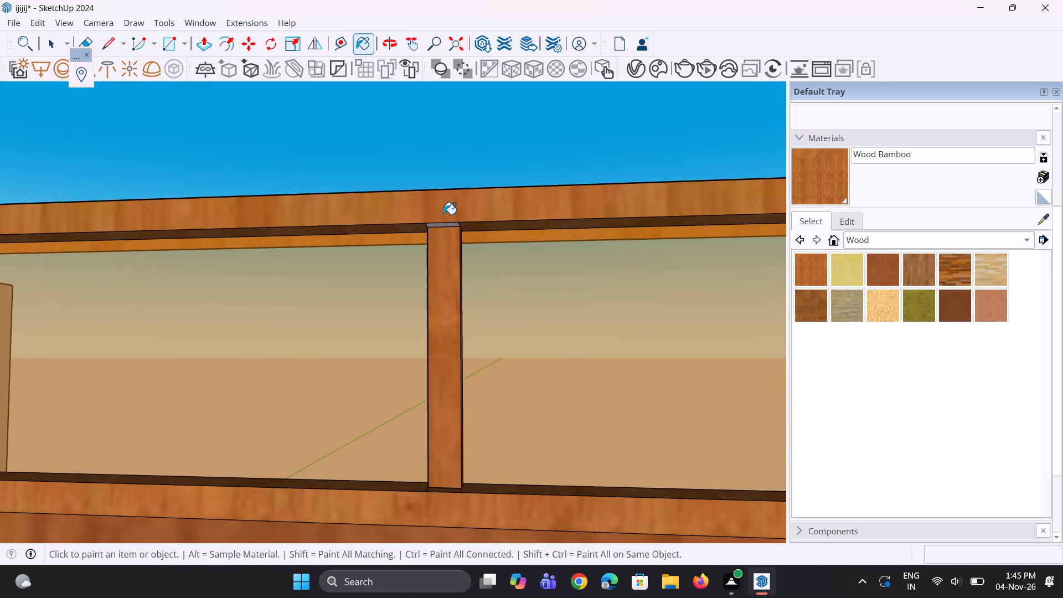
scroll(443, 214, up, 2)
click(446, 229)
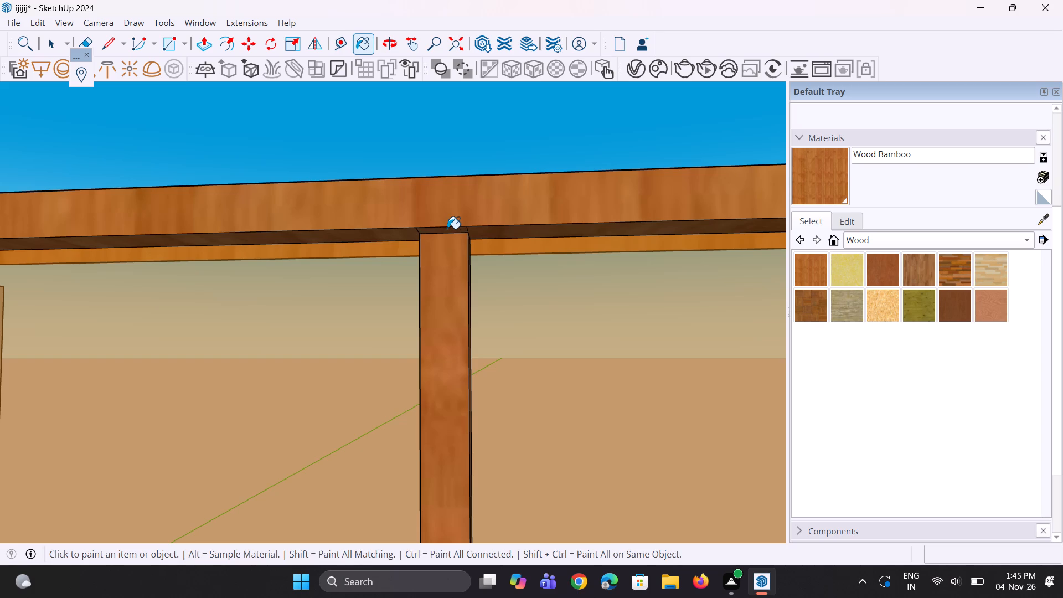
Erase the two seam edges on the top rail's underside where it meets the central mullion.
middle_drag(438, 207, 401, 128)
scroll(445, 253, up, 2)
key(e)
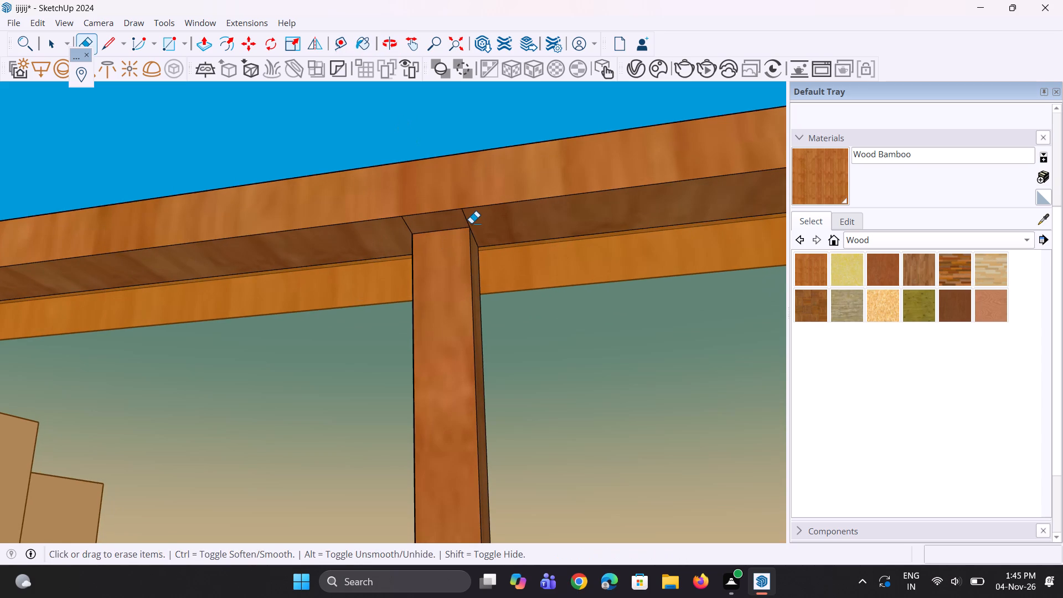
drag(471, 223, 408, 232)
key(Escape)
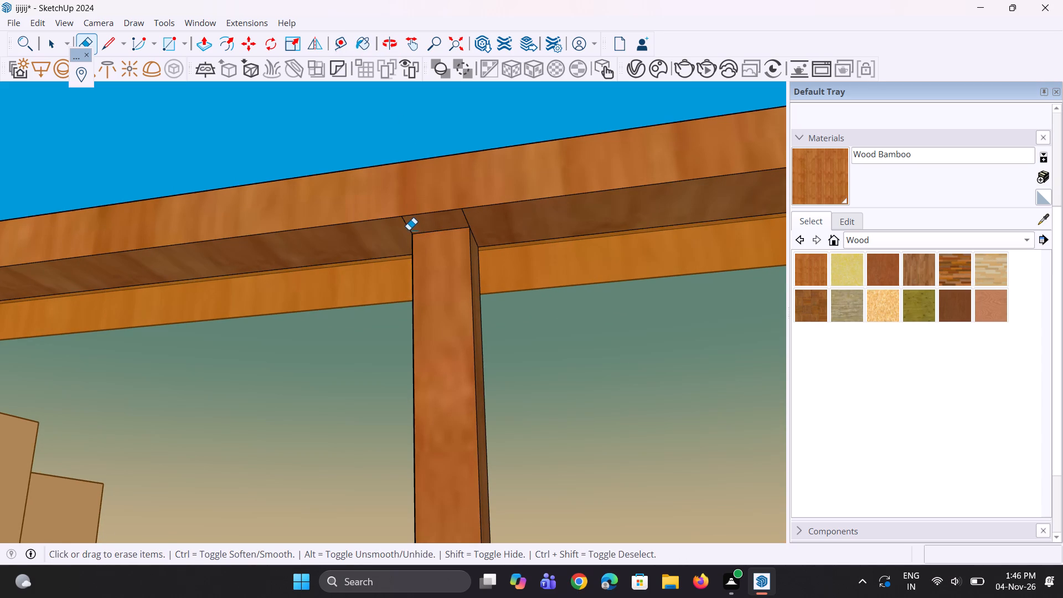
click(409, 228)
click(461, 220)
scroll(475, 245, up, 8)
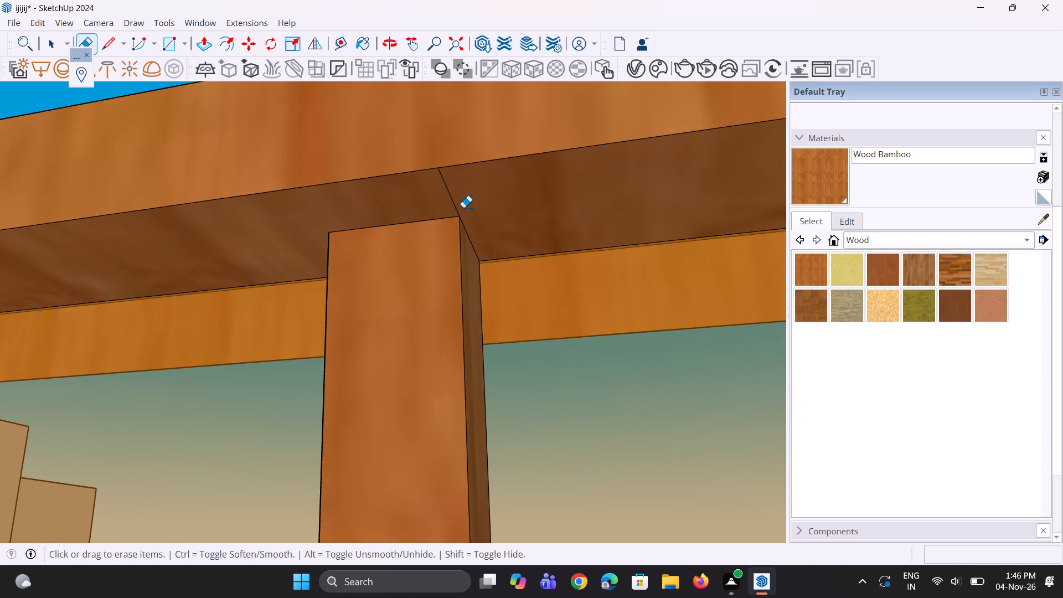
click(435, 190)
drag(436, 190, 460, 193)
middle_drag(320, 233, 447, 236)
scroll(465, 220, up, 3)
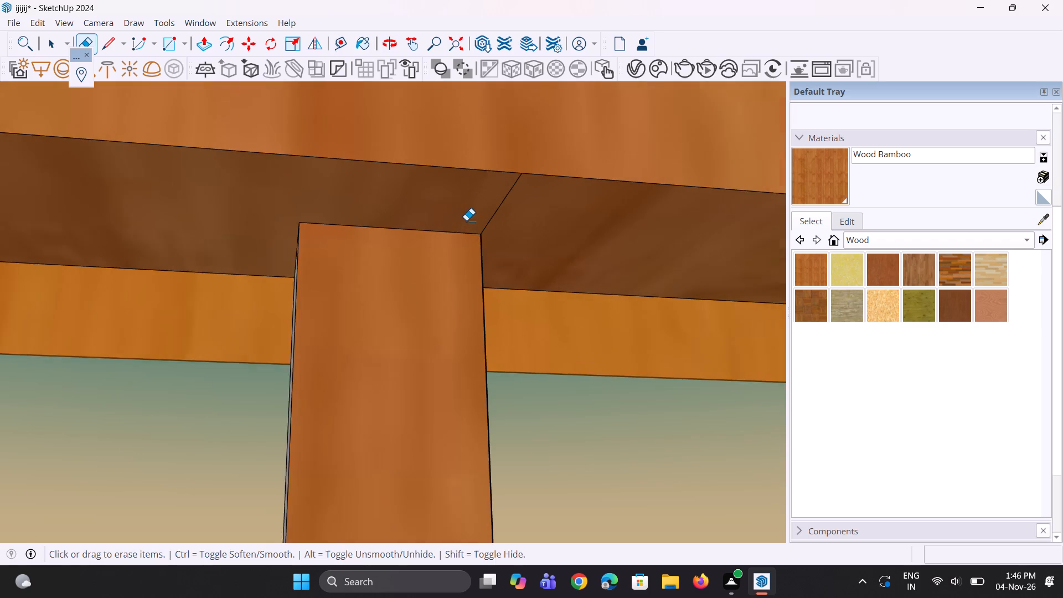
scroll(466, 220, up, 1)
drag(486, 210, 510, 226)
Paint the central mullion's bare side face and the transom's unpainted outer end faces with Wood Bamboo.
middle_drag(301, 260, 547, 323)
click(802, 184)
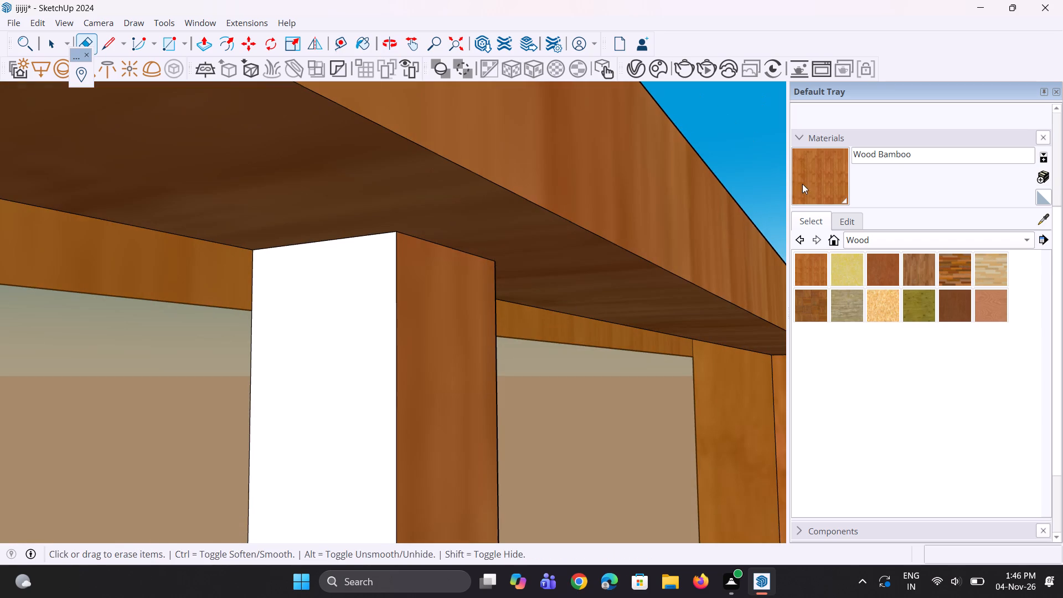
click(328, 375)
scroll(236, 322, down, 18)
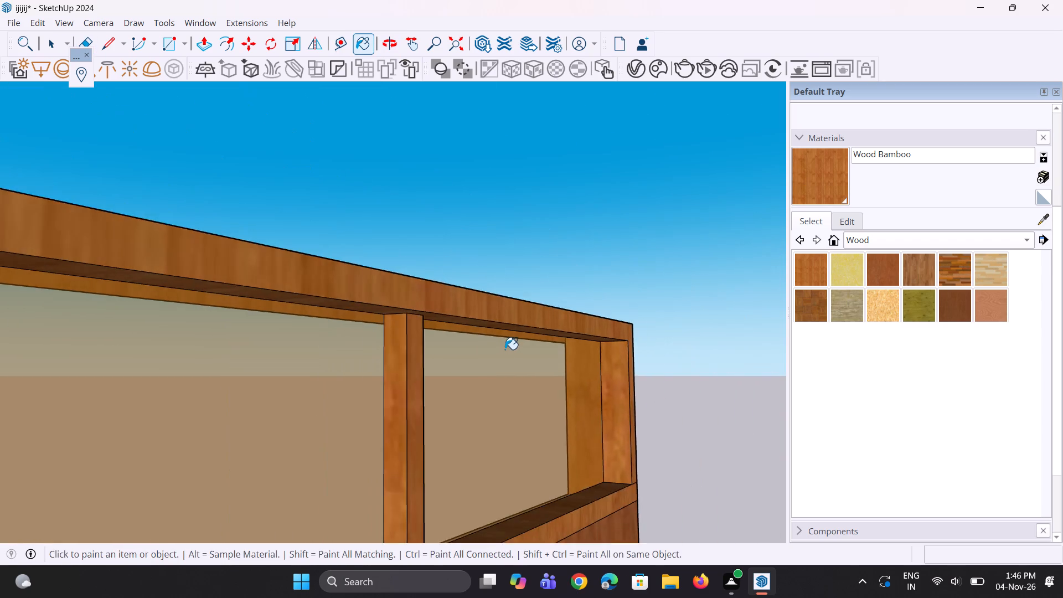
scroll(505, 349, down, 12)
click(363, 398)
scroll(371, 349, up, 8)
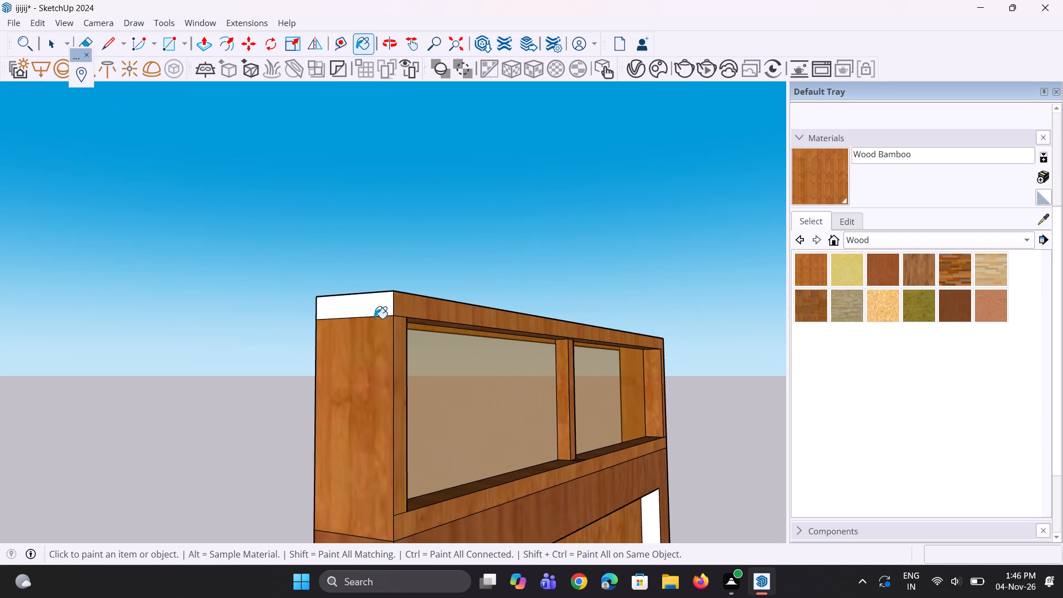
click(376, 310)
Erase the seam edges between the top rail and the end post on that end of the transom.
scroll(376, 310, up, 4)
key(e)
drag(376, 310, 376, 324)
click(411, 321)
Paint the grey ledge below the transom panes on the door's rear side with Wood Bamboo.
middle_drag(374, 346, 786, 395)
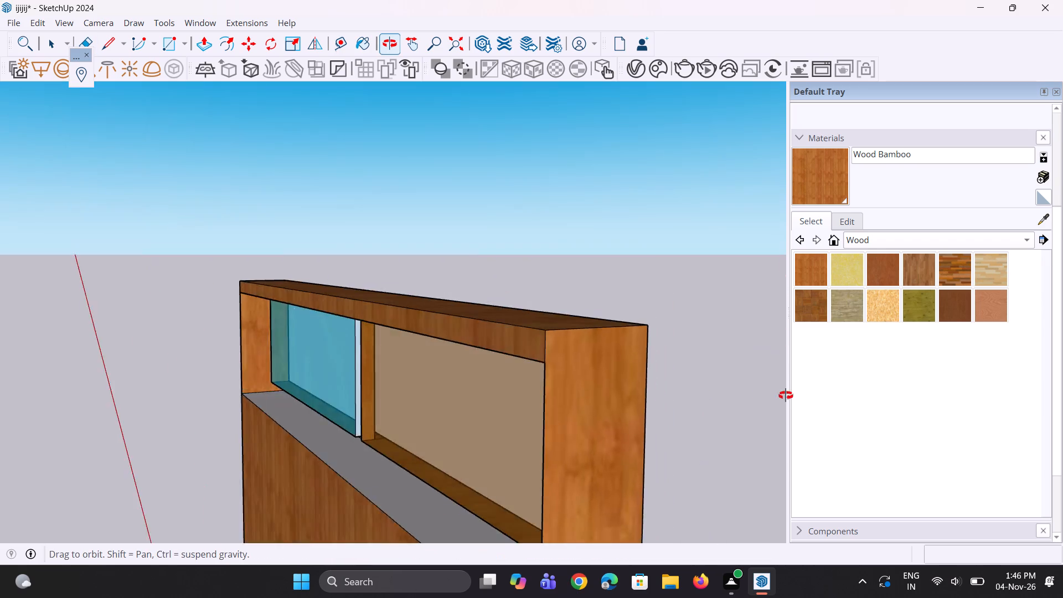
middle_drag(786, 395, 562, 374)
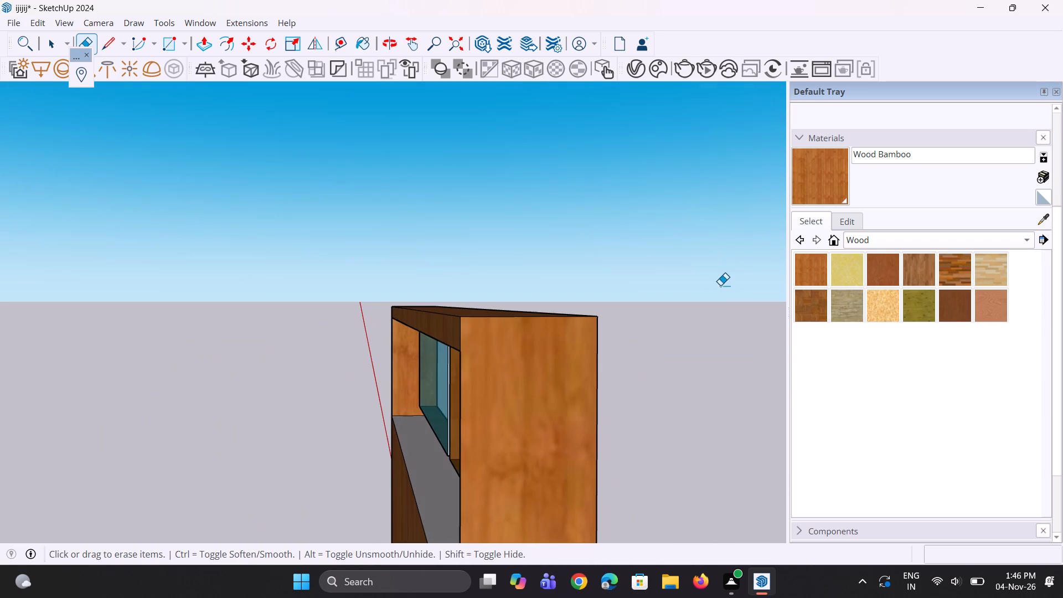
click(823, 197)
click(425, 487)
Paint the central mullion's bare rear and side faces between the two panes with Wood Bamboo.
middle_drag(453, 476, 593, 495)
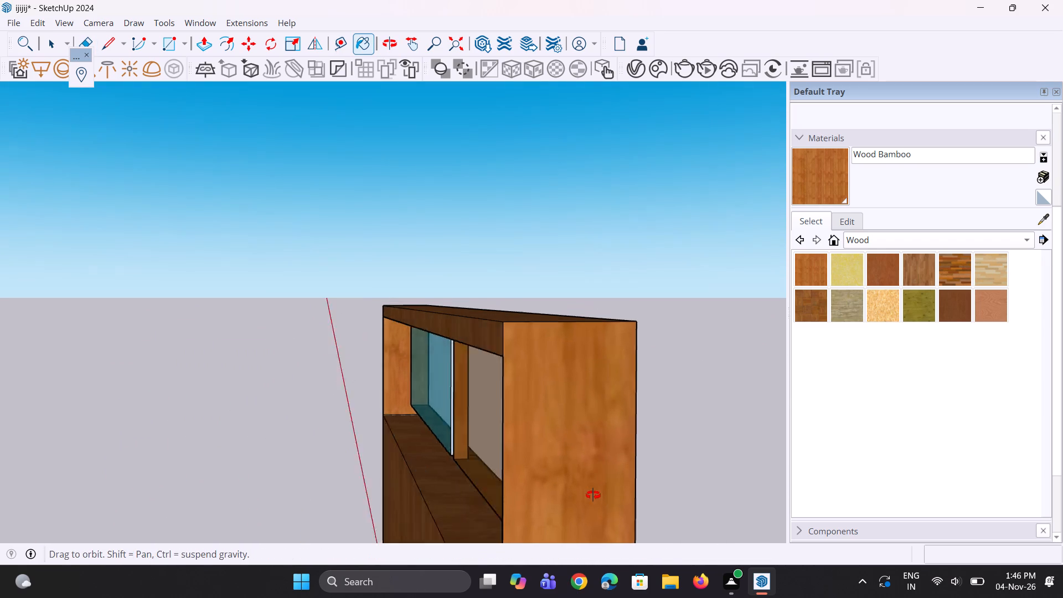
middle_drag(593, 495, 674, 453)
scroll(585, 413, up, 3)
scroll(483, 437, up, 2)
click(439, 461)
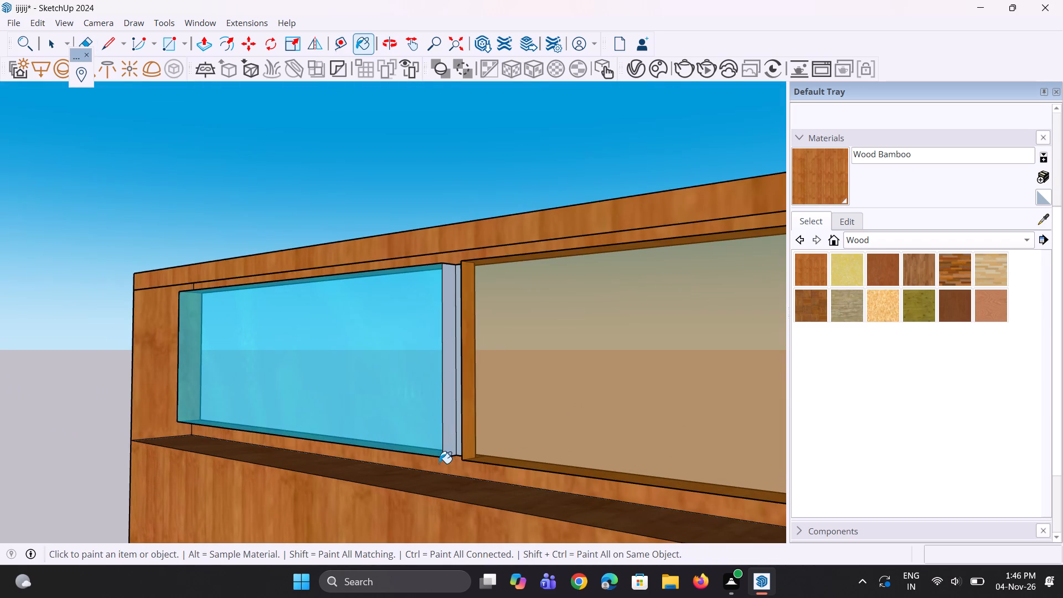
click(450, 437)
middle_drag(450, 436, 689, 446)
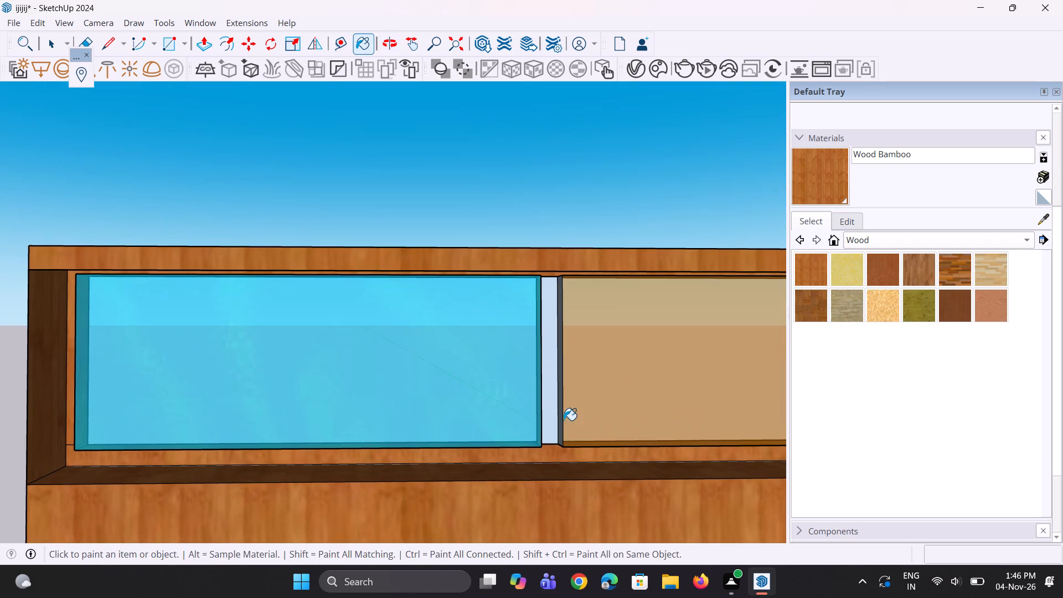
scroll(550, 430, up, 1)
click(550, 430)
click(558, 417)
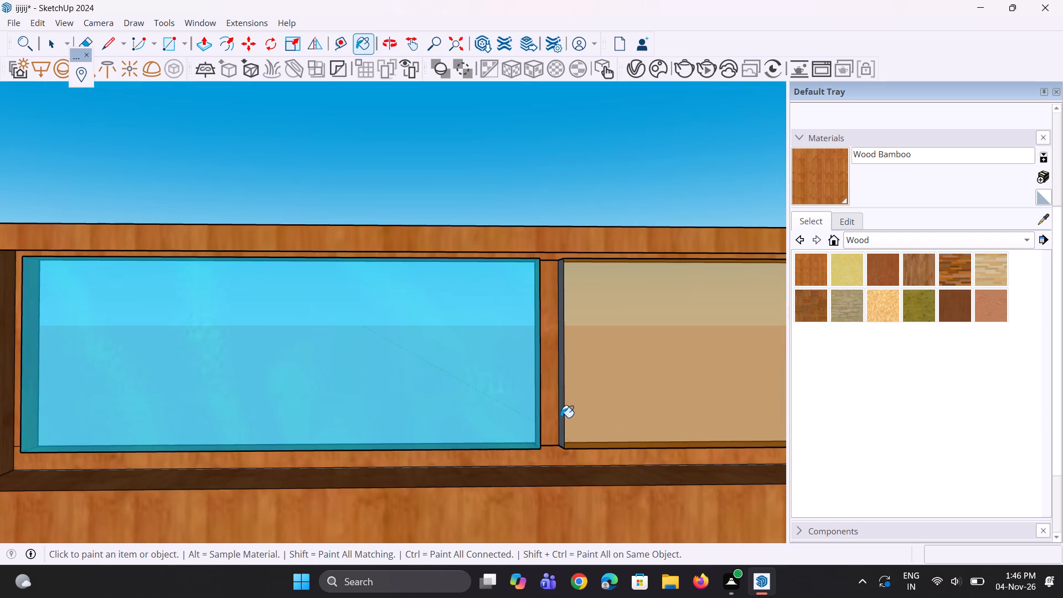
click(563, 418)
Examine the whole door and its transom from the rear and front beside the building.
scroll(519, 456, down, 5)
middle_drag(473, 424, 249, 408)
scroll(221, 394, down, 6)
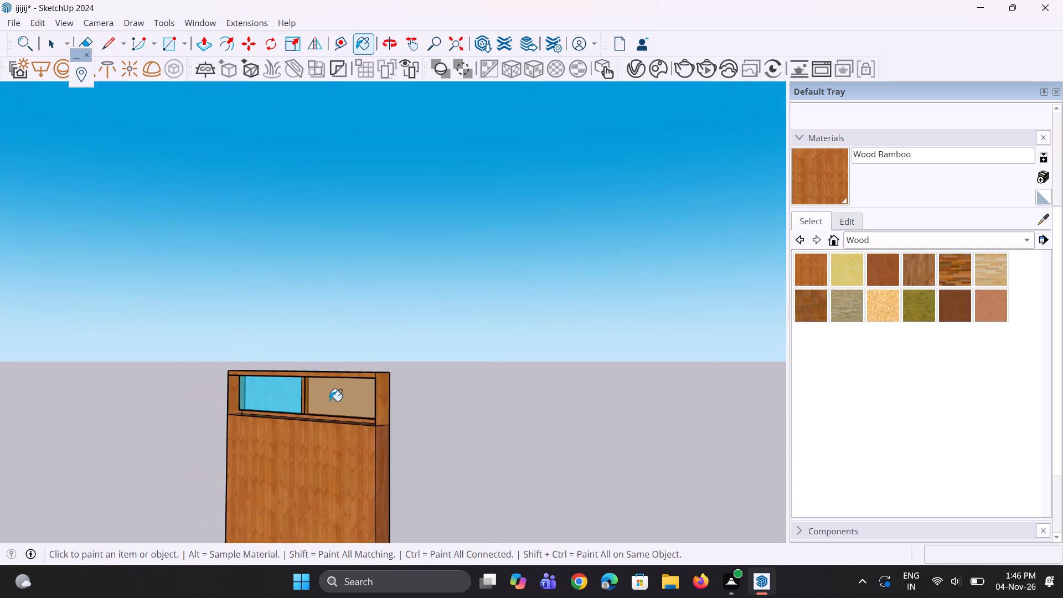
middle_drag(494, 424, 0, 313)
middle_drag(738, 381, 496, 432)
scroll(426, 334, down, 5)
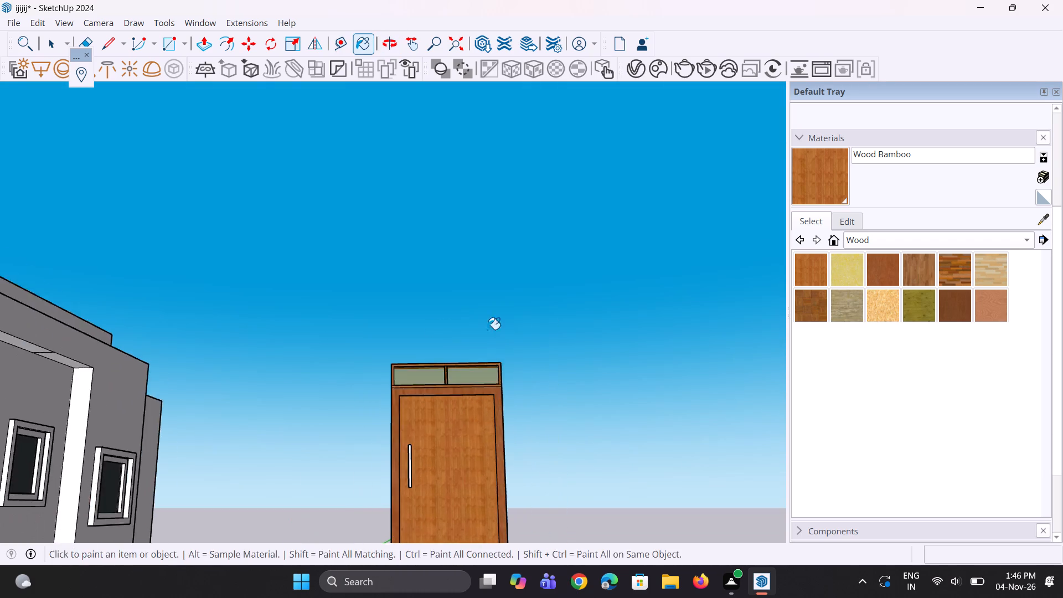
middle_drag(545, 346, 543, 431)
scroll(450, 449, up, 1)
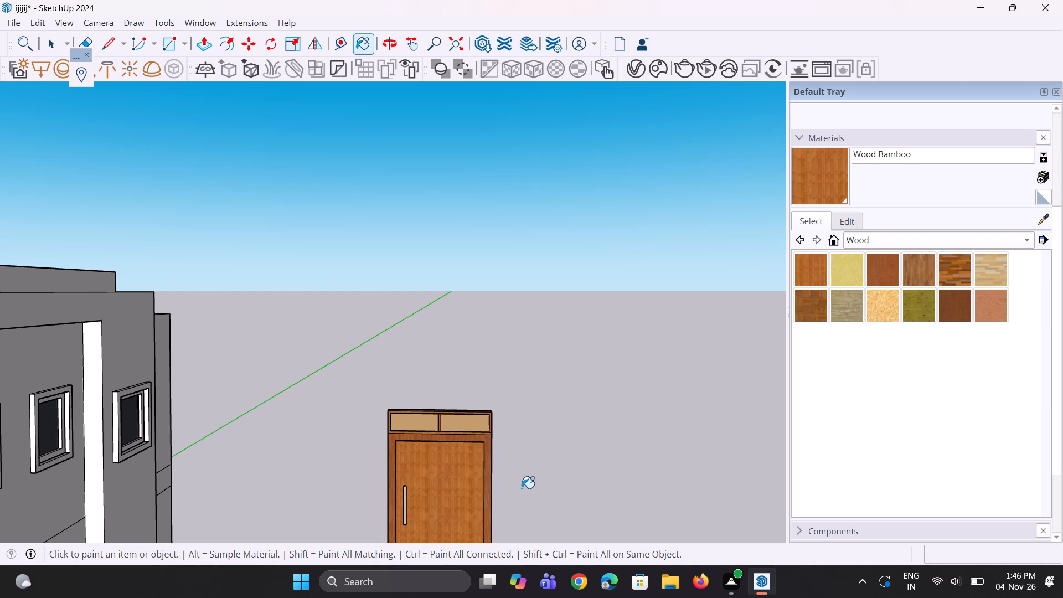
scroll(628, 339, down, 3)
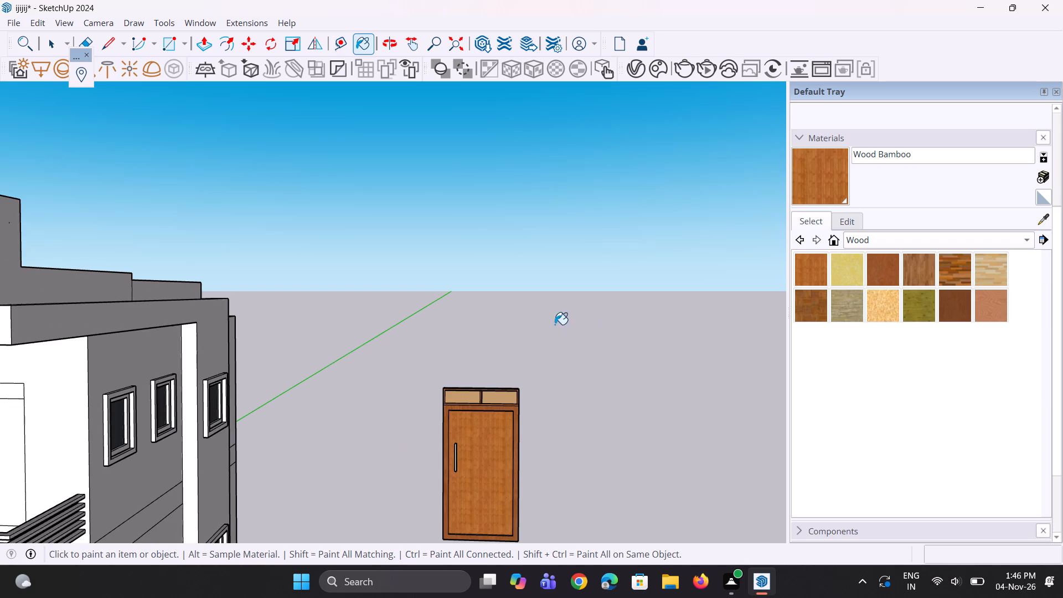
scroll(448, 430, down, 4)
middle_drag(452, 461, 399, 436)
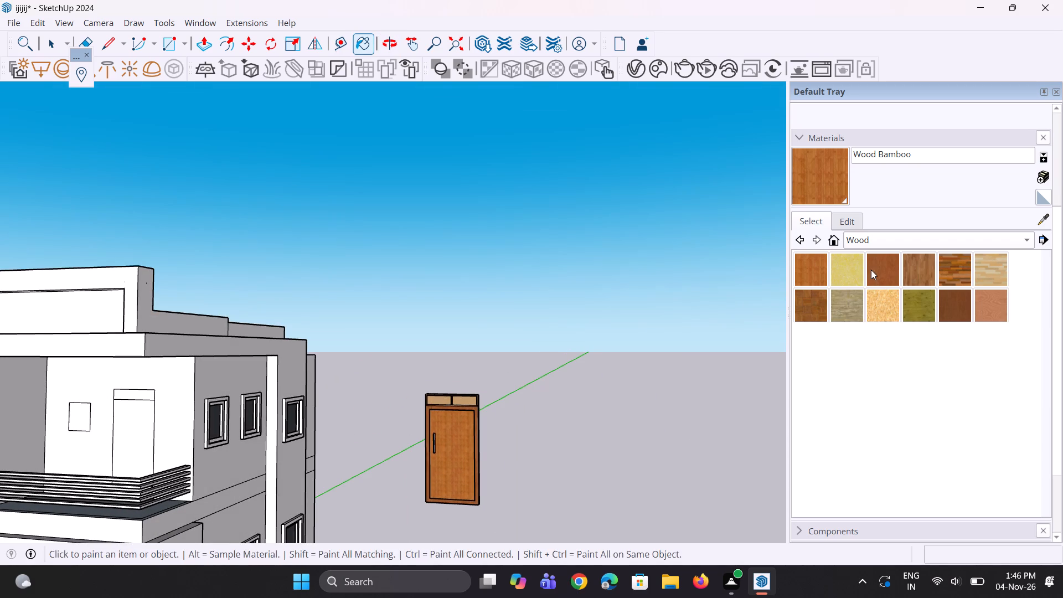
Paint the grey inner reveals of the door frame, on the handle side and along the bottom, with Wood Bamboo.
drag(871, 270, 868, 277)
scroll(484, 506, up, 10)
scroll(389, 450, down, 4)
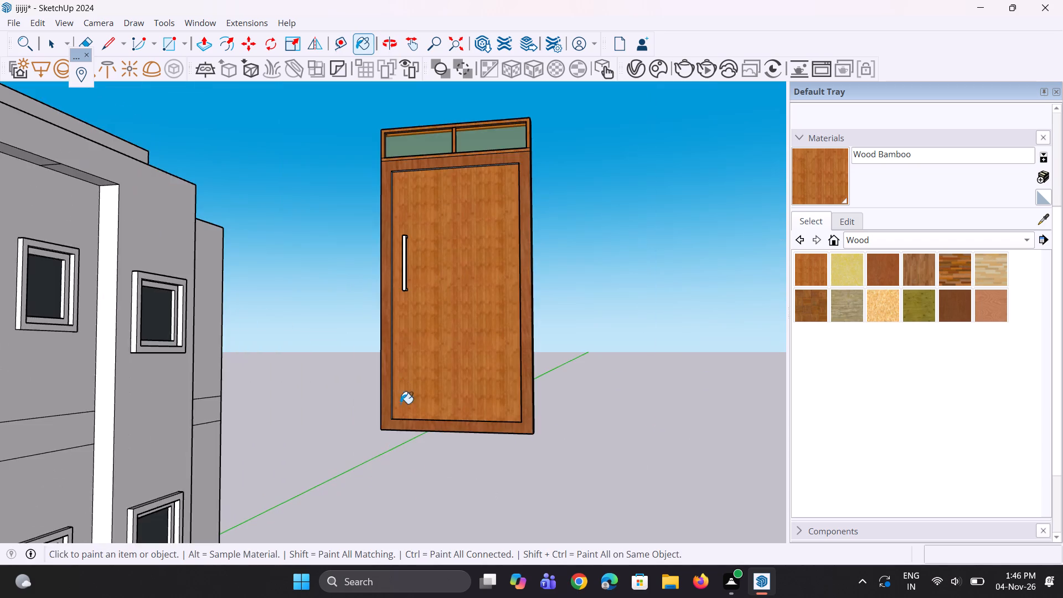
middle_drag(398, 329, 343, 429)
scroll(352, 483, up, 13)
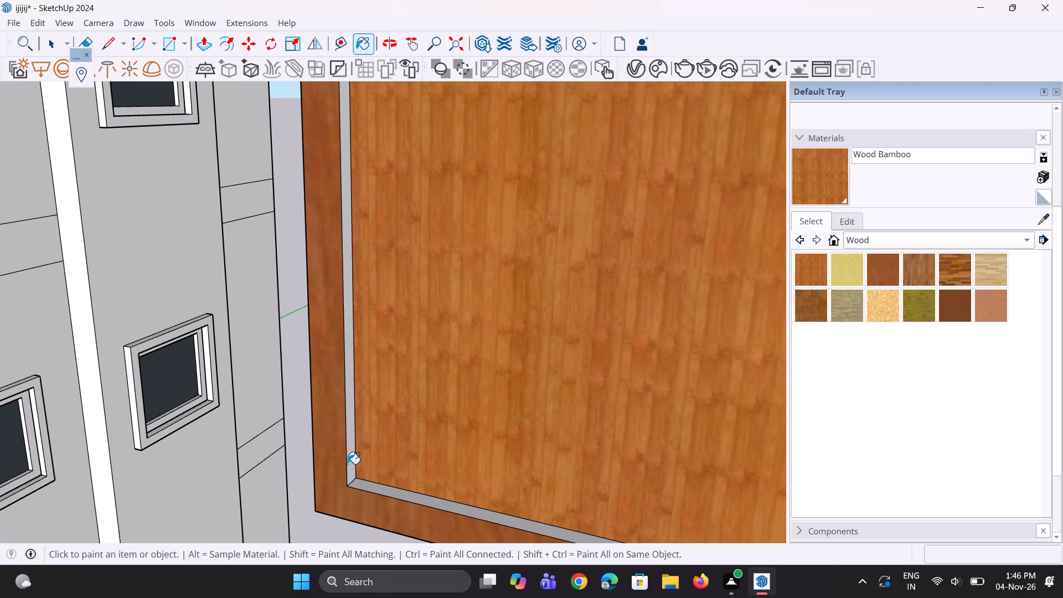
click(353, 462)
click(365, 484)
scroll(324, 477, down, 7)
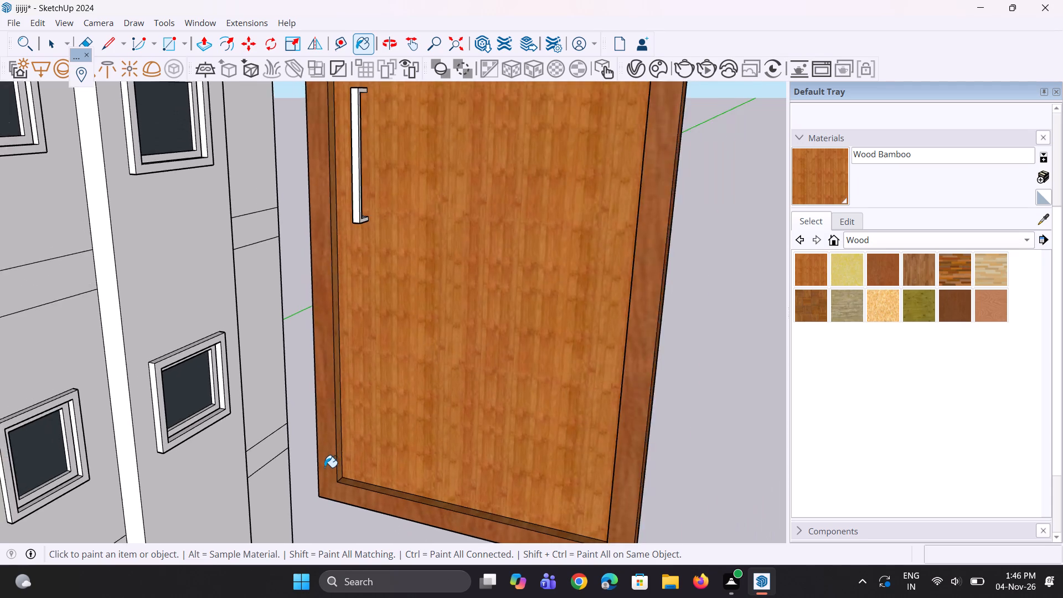
Paint the door frame's grey inner reveal on the side opposite the handle with Wood Bamboo.
scroll(324, 467, down, 5)
middle_drag(427, 436, 713, 394)
scroll(476, 468, up, 1)
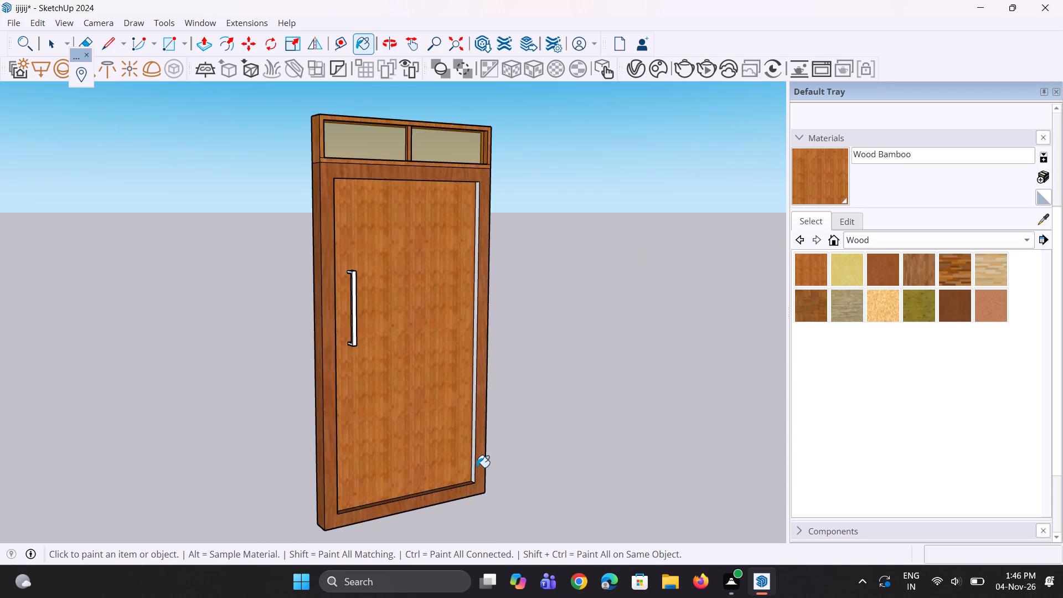
scroll(477, 467, up, 4)
click(471, 456)
scroll(472, 452, down, 7)
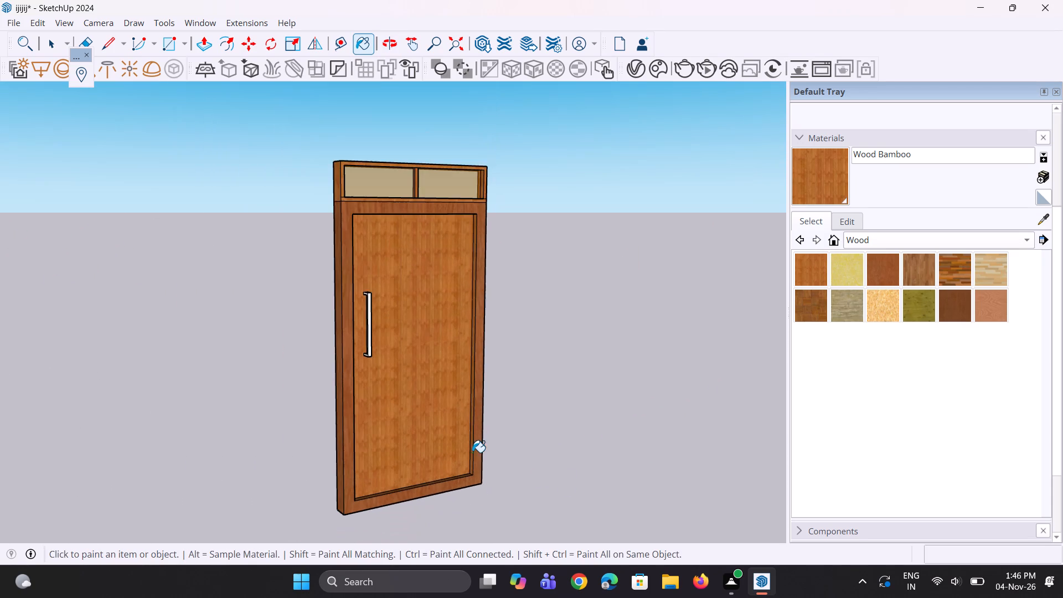
Paint the door frame's grey top reveal above the door leaf with Wood Bamboo.
middle_drag(466, 218, 435, 86)
middle_drag(394, 269, 394, 233)
scroll(394, 233, up, 5)
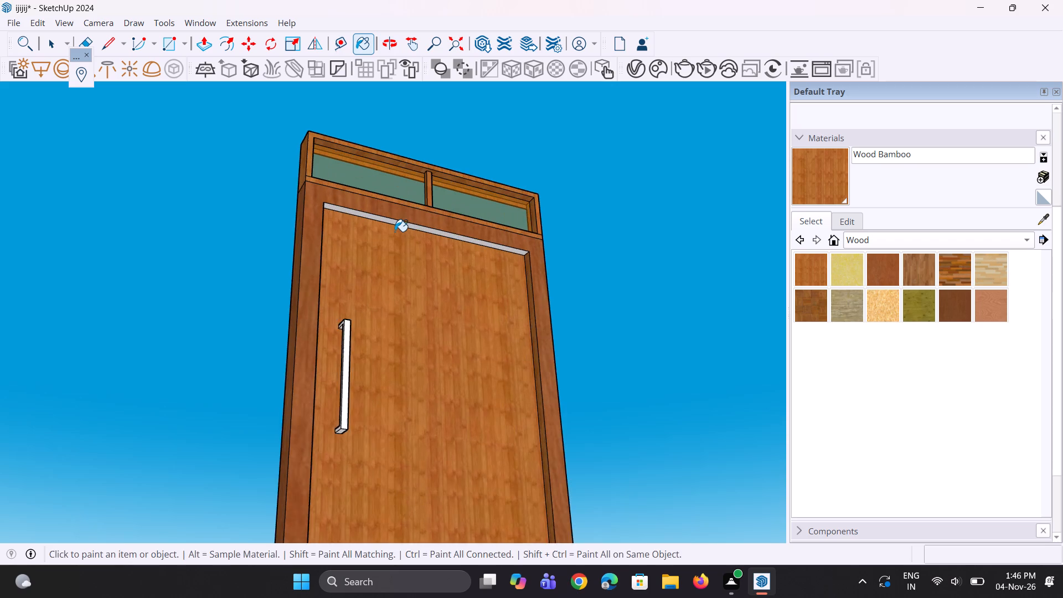
scroll(409, 227, up, 6)
click(419, 226)
middle_drag(420, 226, 183, 341)
scroll(239, 264, up, 3)
click(206, 288)
scroll(212, 287, down, 8)
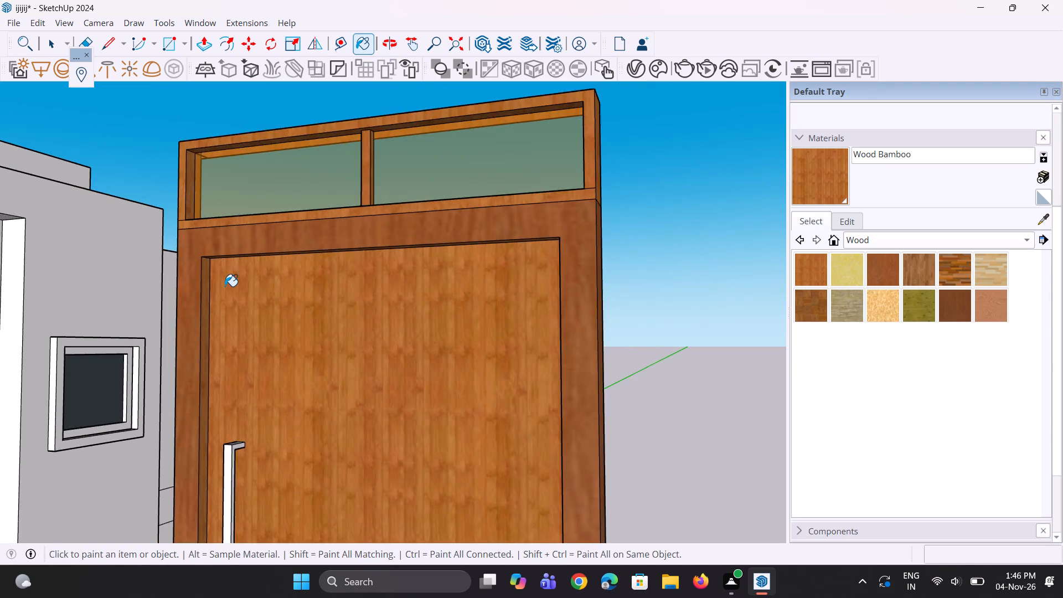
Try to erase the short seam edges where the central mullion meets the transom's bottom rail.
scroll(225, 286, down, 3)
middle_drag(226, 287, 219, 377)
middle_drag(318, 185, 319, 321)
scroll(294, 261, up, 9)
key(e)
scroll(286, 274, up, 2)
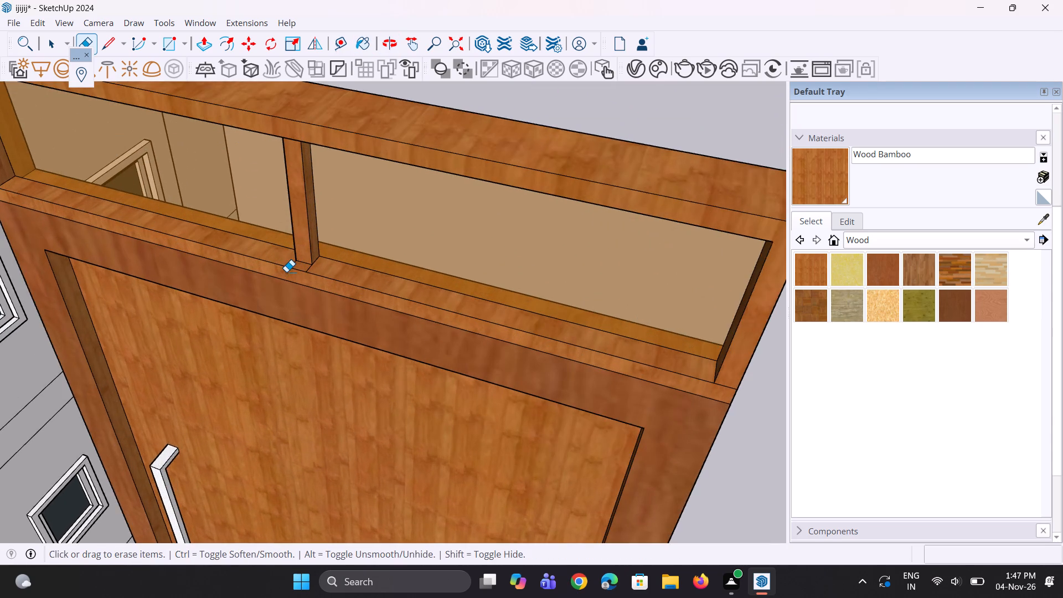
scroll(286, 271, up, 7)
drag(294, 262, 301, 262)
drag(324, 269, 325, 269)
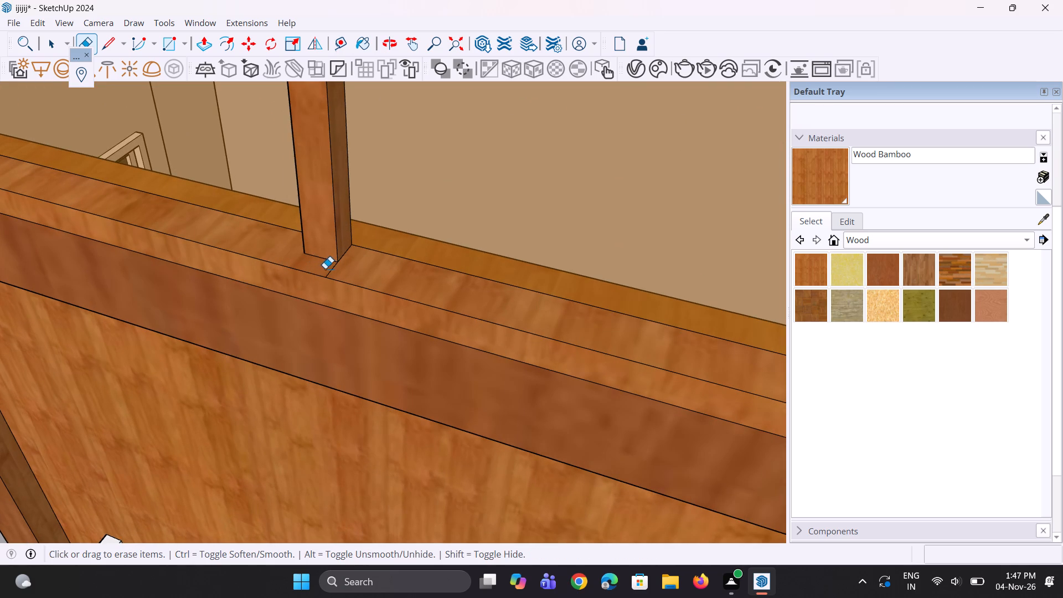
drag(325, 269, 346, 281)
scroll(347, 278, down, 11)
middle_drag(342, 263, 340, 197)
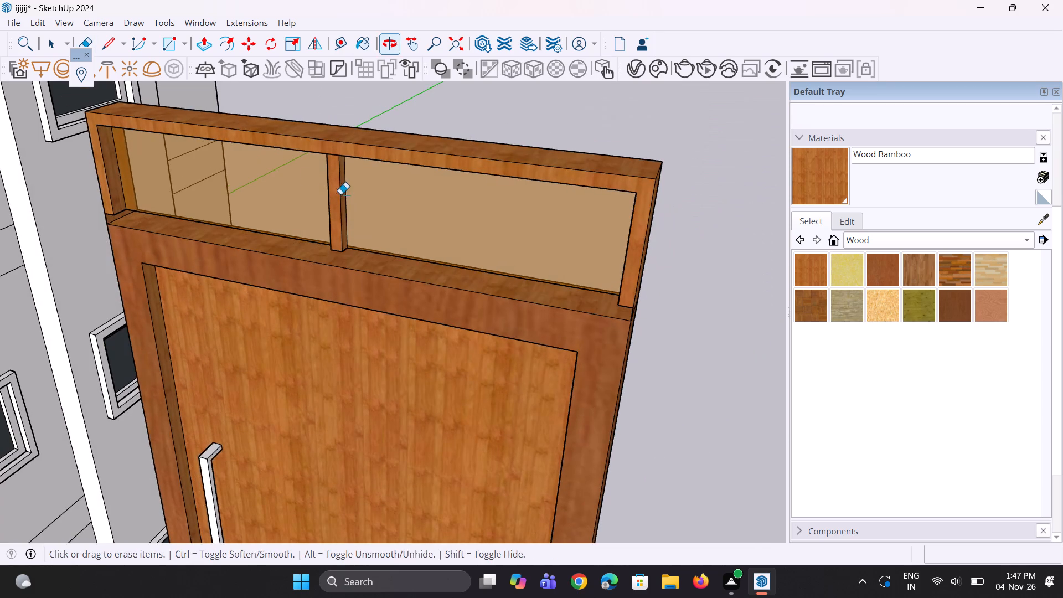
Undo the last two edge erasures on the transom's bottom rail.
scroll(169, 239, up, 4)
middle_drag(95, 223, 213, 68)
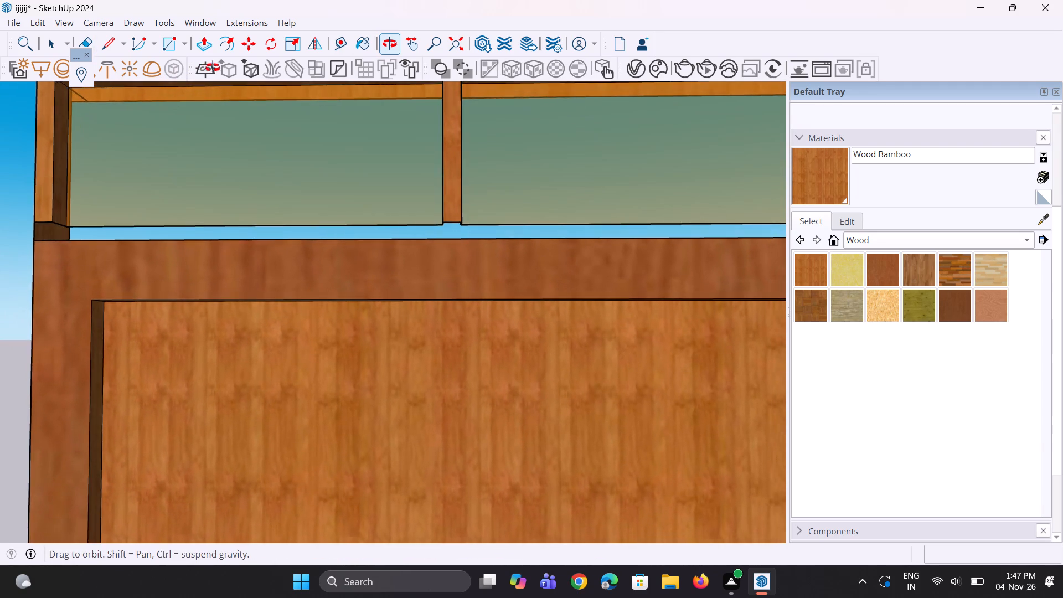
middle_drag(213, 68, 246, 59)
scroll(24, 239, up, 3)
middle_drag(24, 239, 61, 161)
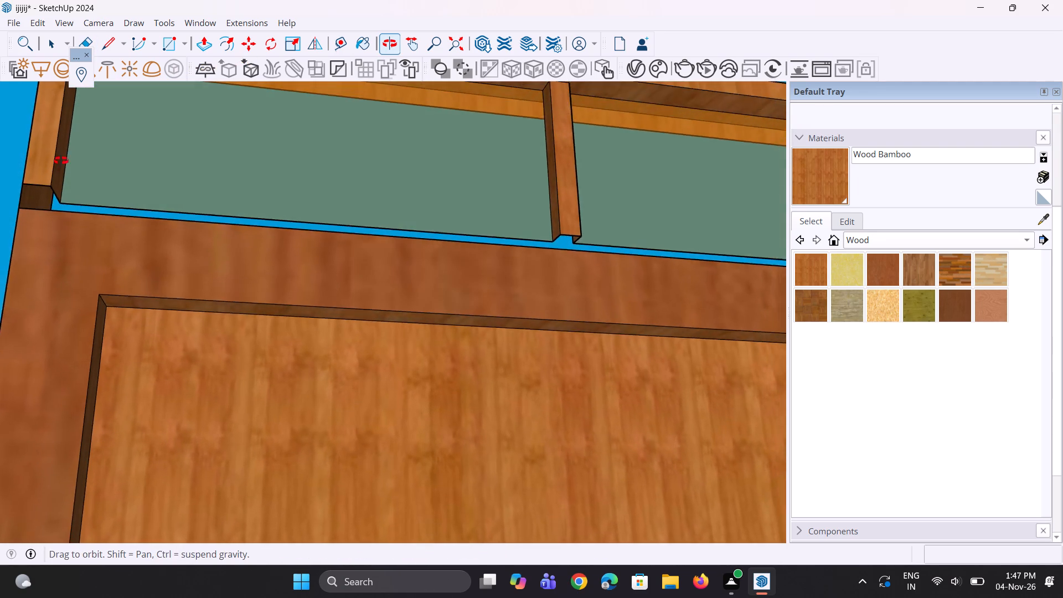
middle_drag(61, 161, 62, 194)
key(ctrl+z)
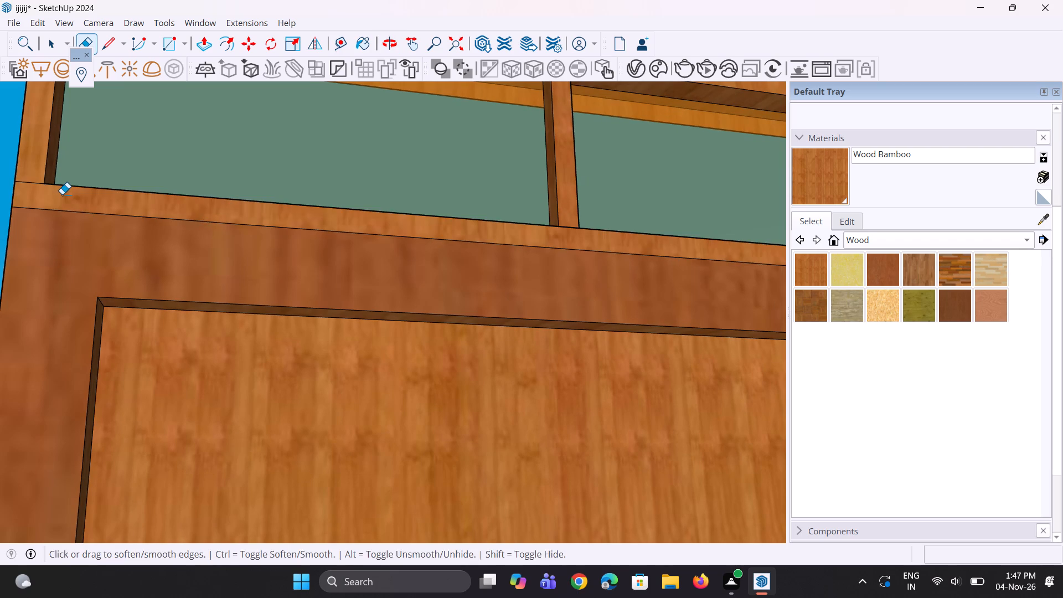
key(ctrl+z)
Smooth away the short seam edges on the bottom rail at the central mullion's base with the Eraser.
scroll(71, 220, down, 6)
middle_drag(171, 207, 172, 262)
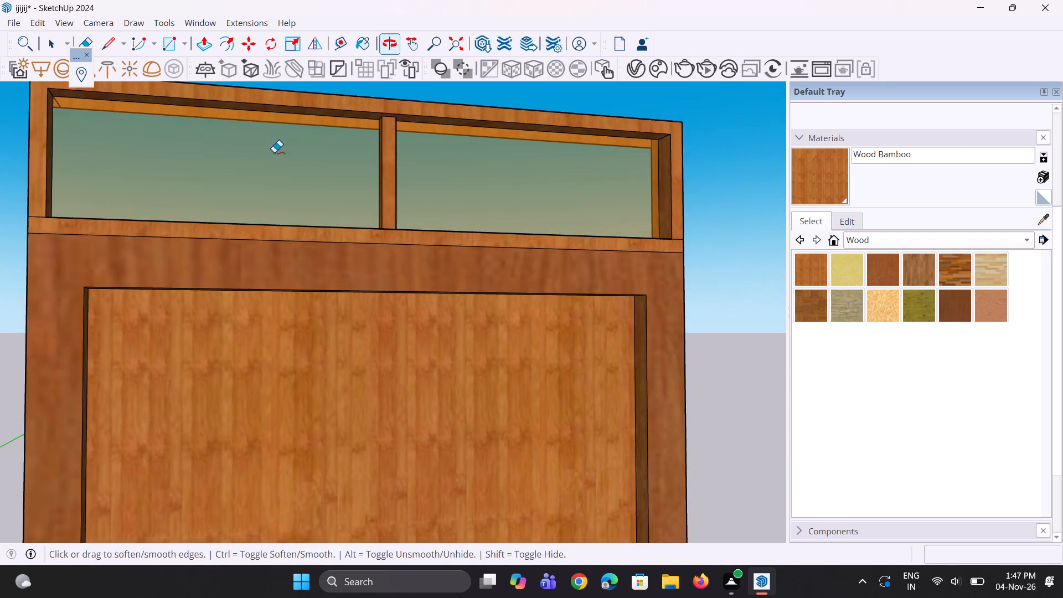
middle_drag(274, 152, 193, 356)
scroll(406, 241, up, 6)
drag(363, 256, 357, 256)
click(388, 254)
scroll(390, 257, down, 2)
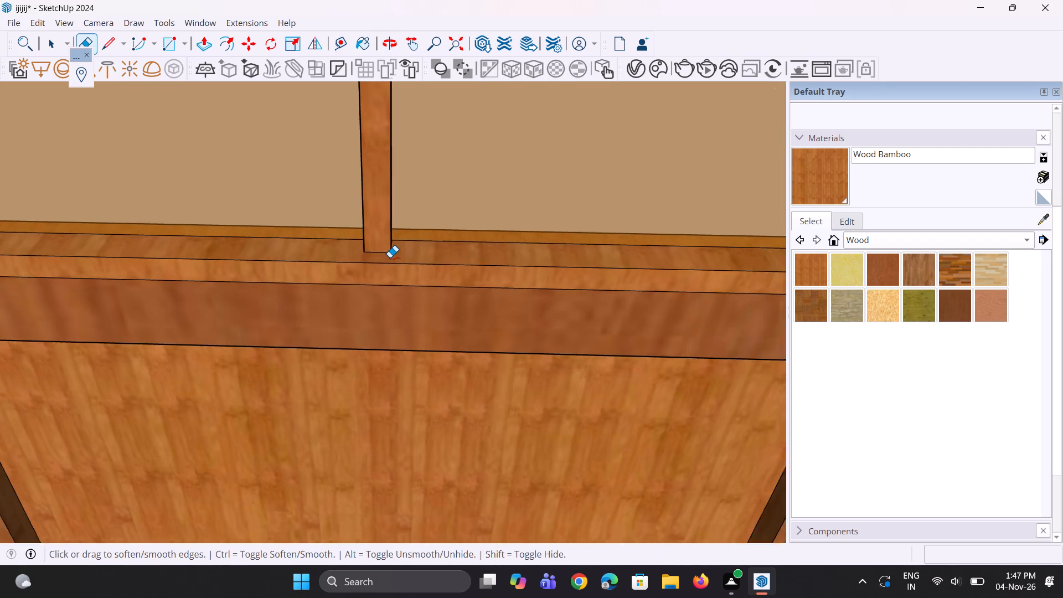
Examine the whole door and its transom beside the building.
scroll(390, 257, down, 8)
middle_drag(320, 246, 438, 194)
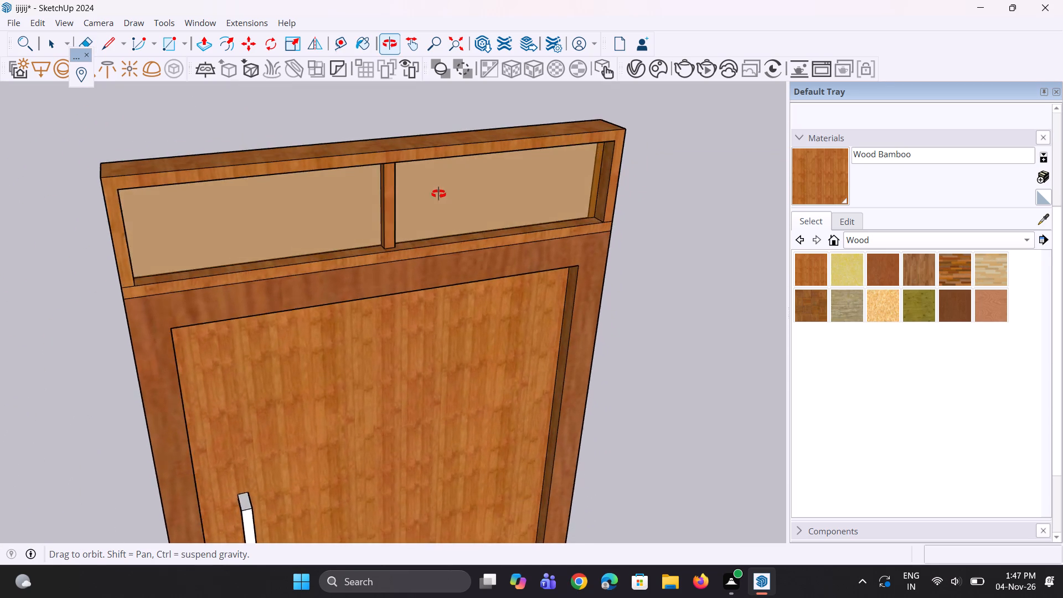
middle_drag(438, 194, 440, 194)
scroll(438, 192, down, 11)
middle_drag(494, 277, 308, 284)
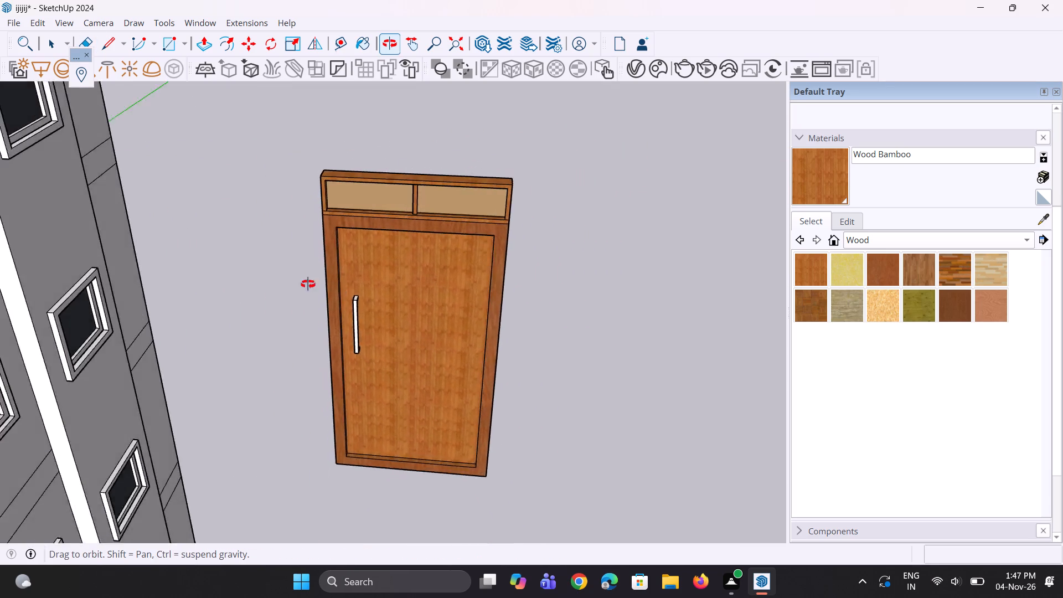
middle_drag(308, 284, 191, 259)
middle_drag(322, 196, 428, 214)
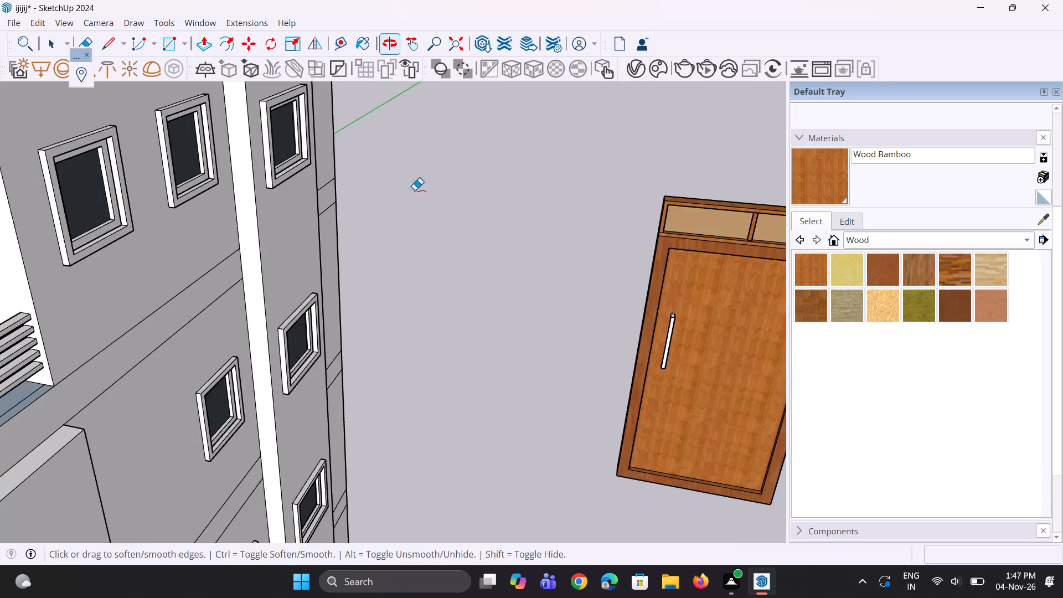
scroll(367, 157, down, 5)
middle_drag(446, 220, 453, 202)
Choose the near-black Color M08 from the Colors collection and paint the pull handle's long front face with it.
key(space)
key(space)
click(925, 249)
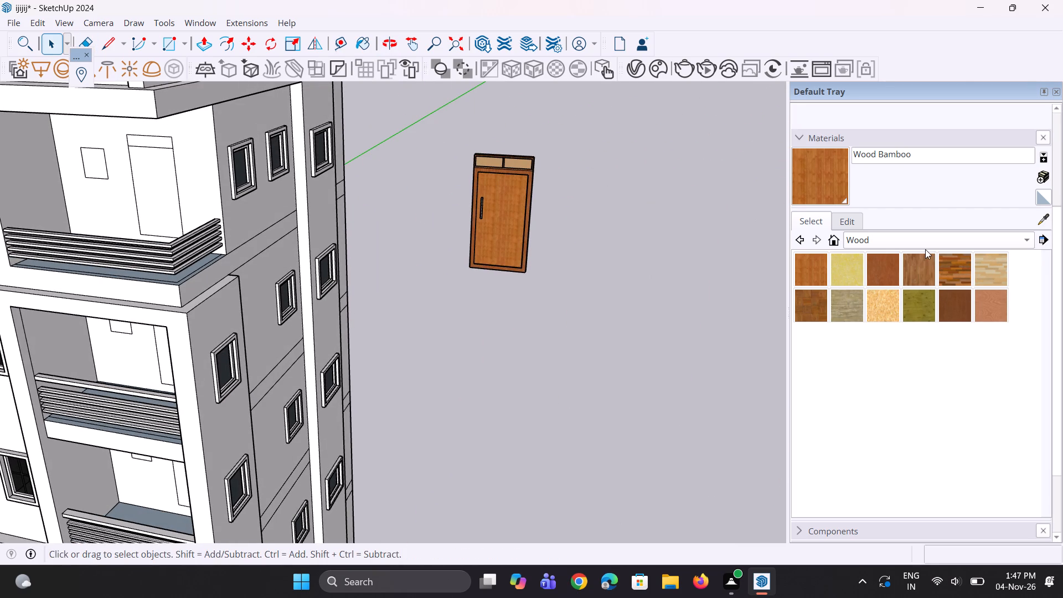
click(896, 234)
click(854, 94)
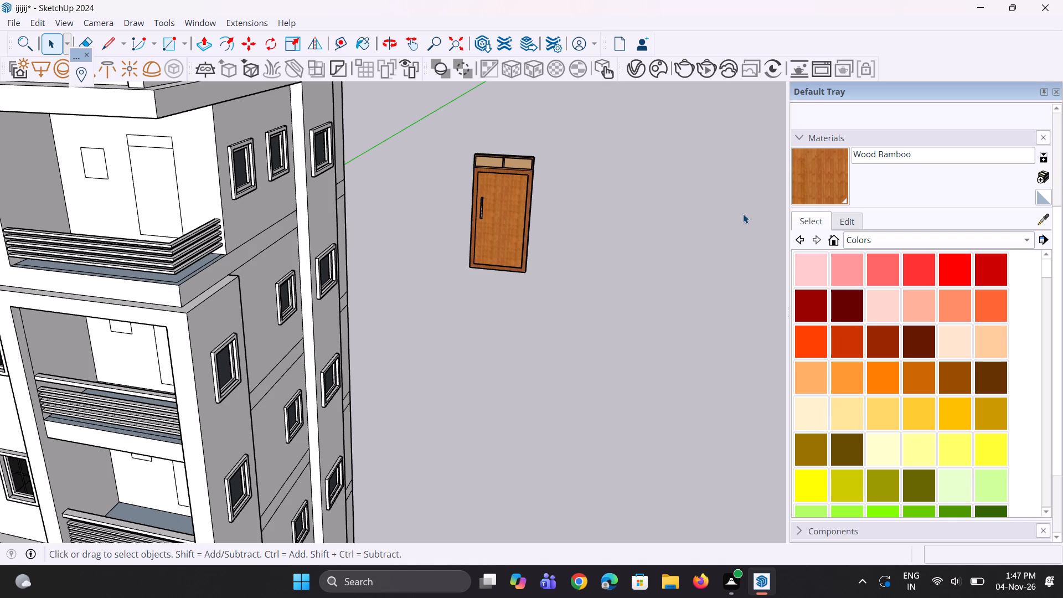
scroll(874, 380, down, 14)
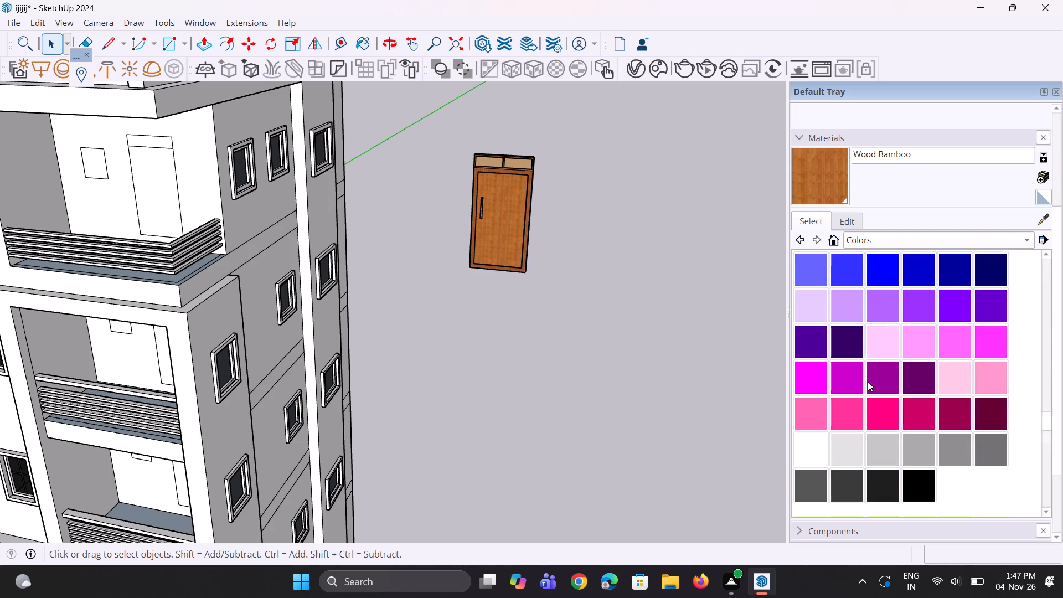
scroll(868, 382, down, 4)
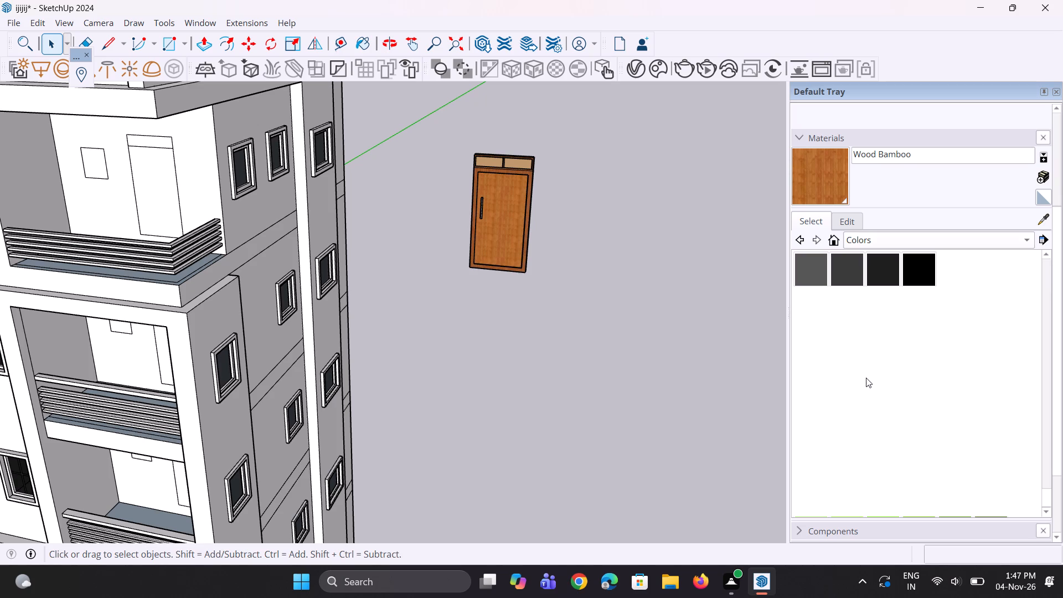
click(869, 269)
scroll(569, 256, up, 4)
scroll(430, 198, up, 10)
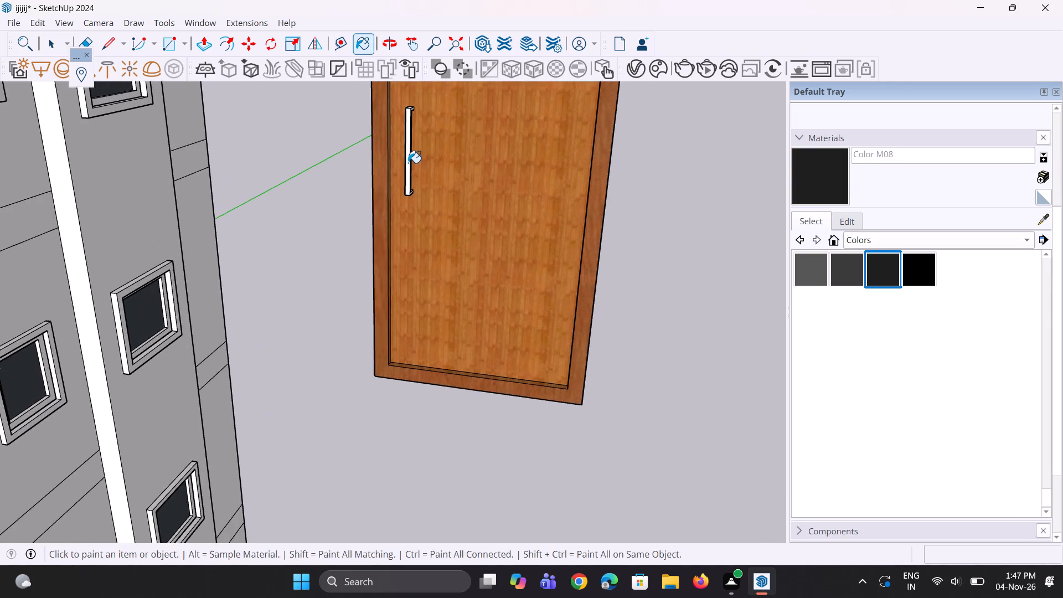
scroll(408, 163, up, 2)
click(409, 162)
Paint the pull handle's top end, both long side faces and the lower bracket's upper face with Color M08.
scroll(409, 147, up, 3)
middle_drag(408, 146, 409, 207)
scroll(405, 204, down, 4)
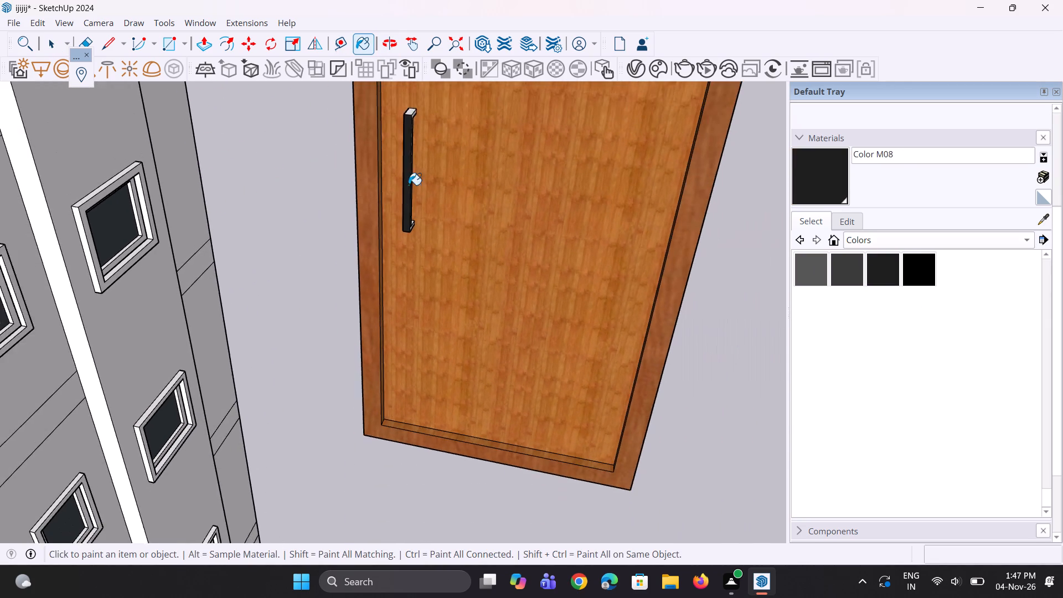
scroll(405, 126, up, 7)
click(416, 101)
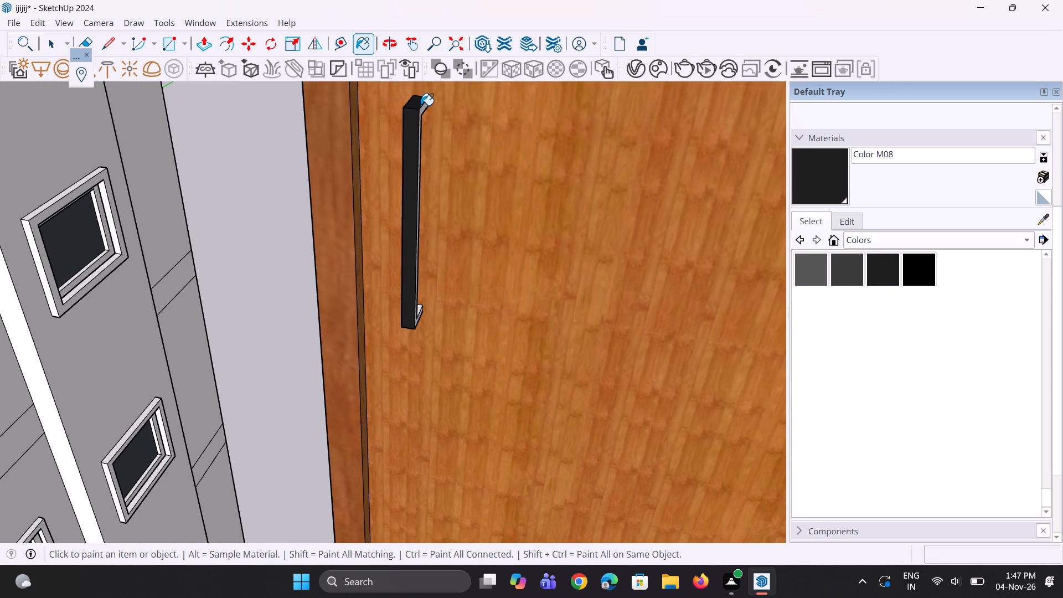
click(424, 108)
scroll(412, 156, up, 3)
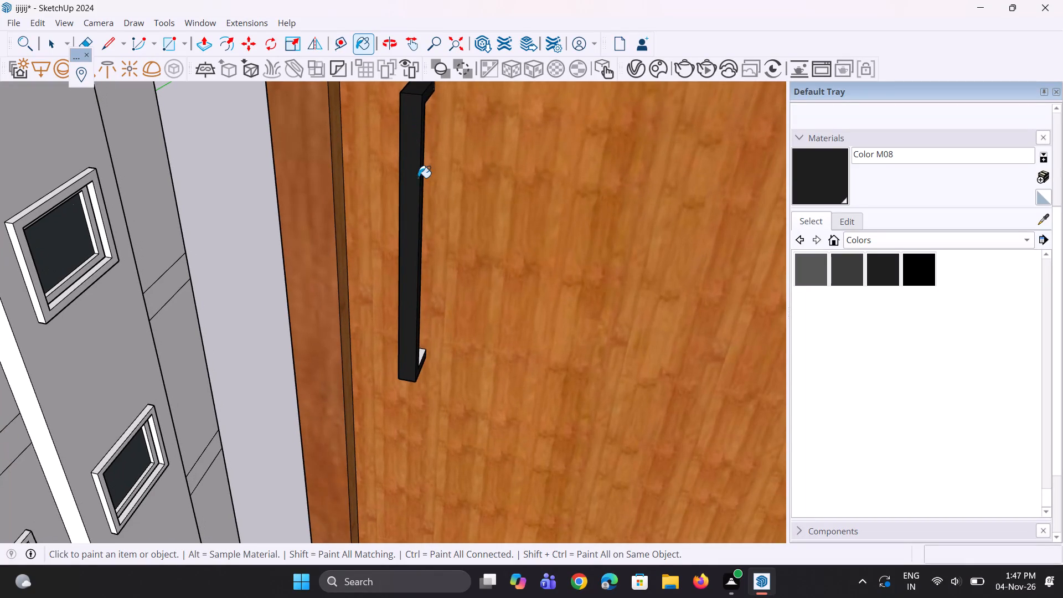
scroll(418, 224, up, 1)
scroll(426, 379, up, 2)
middle_drag(432, 385, 720, 382)
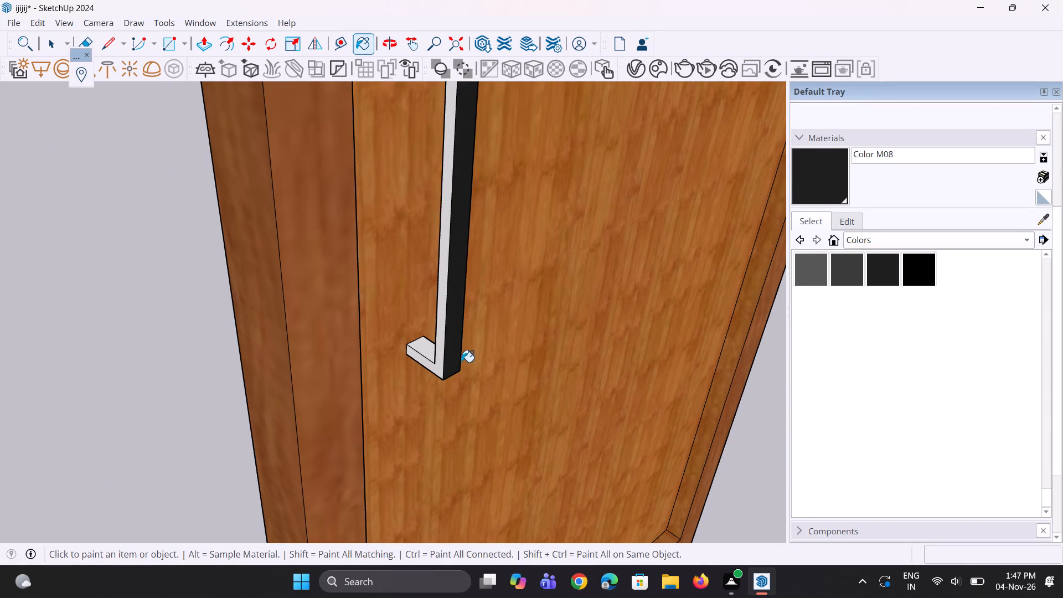
click(442, 360)
click(424, 352)
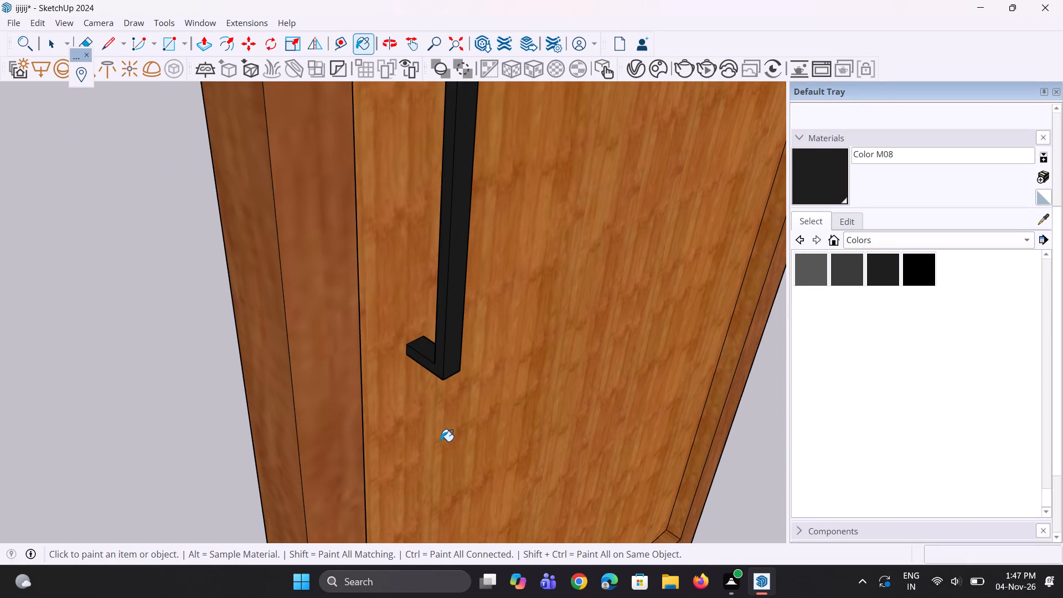
Paint the undersides of the pull handle's upper and lower brackets with Color M08.
scroll(441, 441, down, 7)
middle_drag(438, 317, 455, 39)
scroll(429, 185, up, 3)
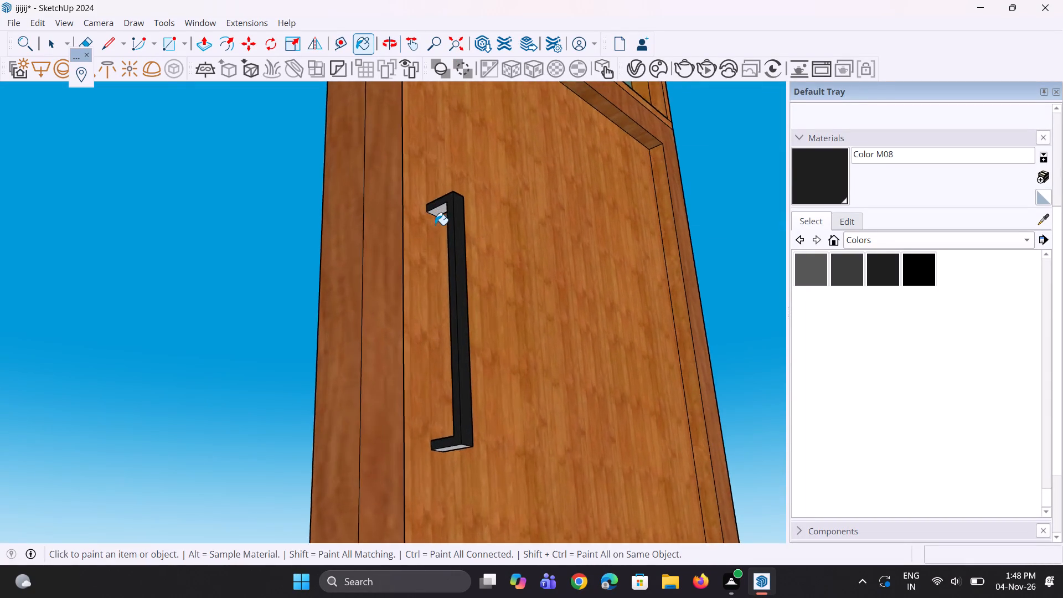
scroll(435, 225, up, 5)
click(441, 204)
middle_drag(517, 313, 493, 198)
scroll(492, 197, down, 3)
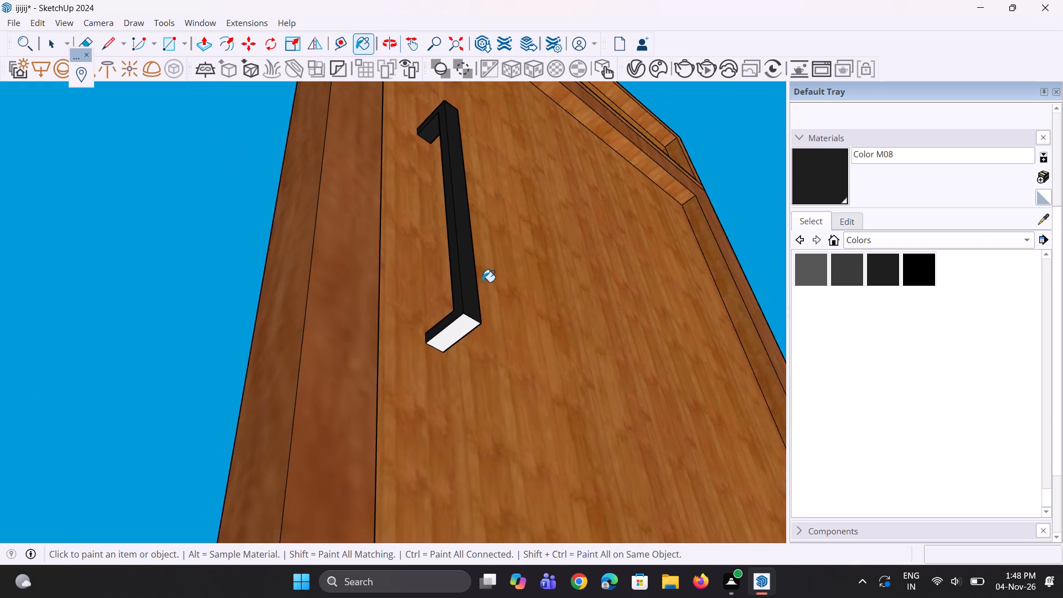
scroll(458, 354, up, 2)
click(453, 327)
scroll(453, 327, down, 5)
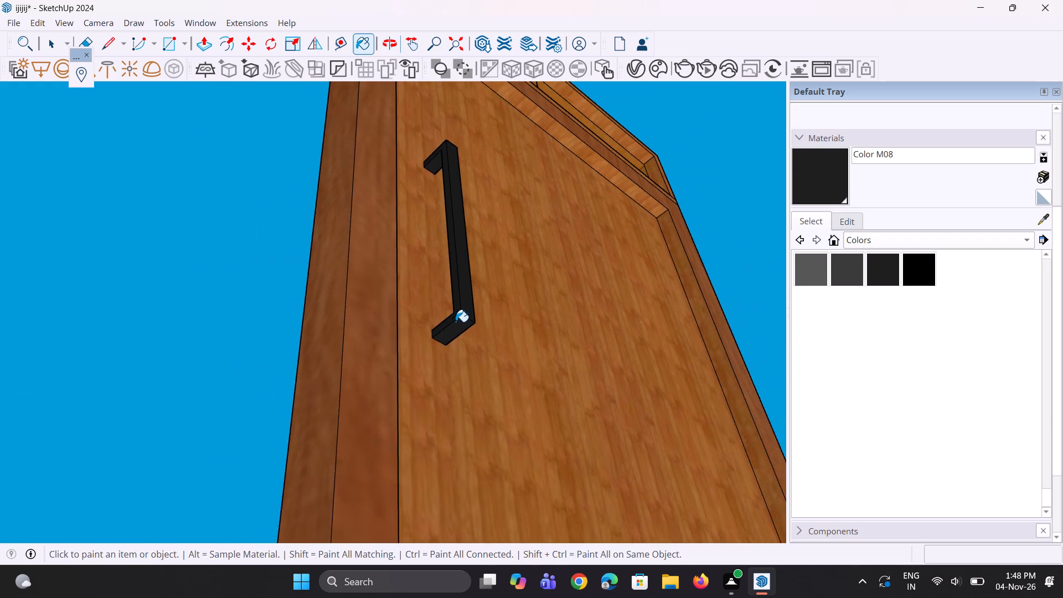
Extend the top face of the pull handle's upper bracket upward by 3/16" with Push/Pull.
middle_drag(457, 312, 389, 554)
middle_drag(383, 114, 377, 221)
scroll(423, 80, up, 6)
key(p)
scroll(445, 167, up, 1)
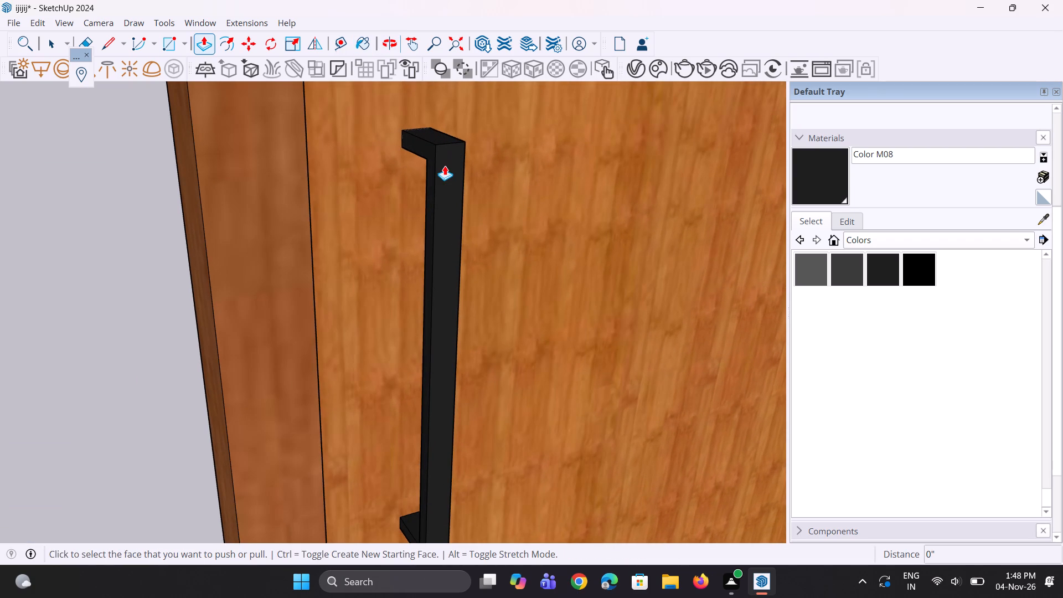
click(440, 137)
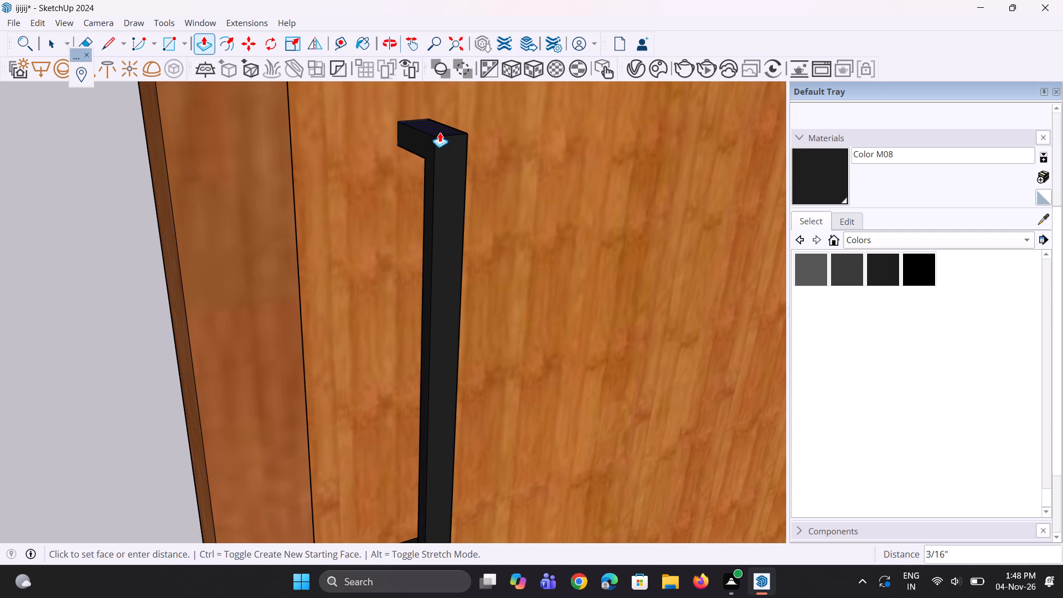
click(440, 132)
Repeat the 3/16" Push/Pull extension on the bottom face of the pull handle's lower bracket.
scroll(420, 125, down, 5)
middle_drag(423, 352, 472, 60)
scroll(375, 497, up, 2)
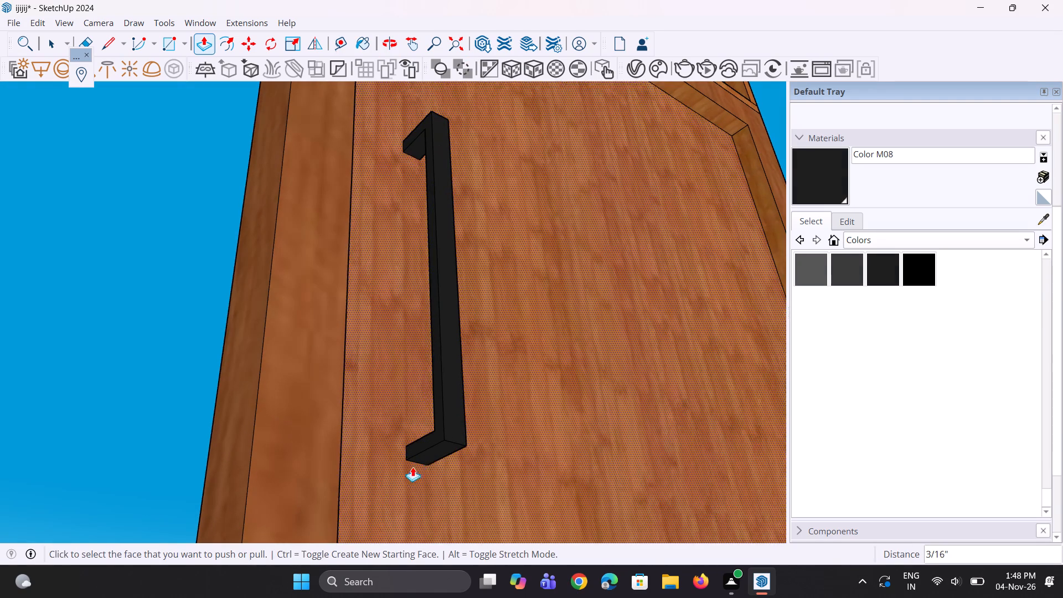
double_click(437, 452)
scroll(430, 448, down, 5)
middle_drag(490, 330, 388, 515)
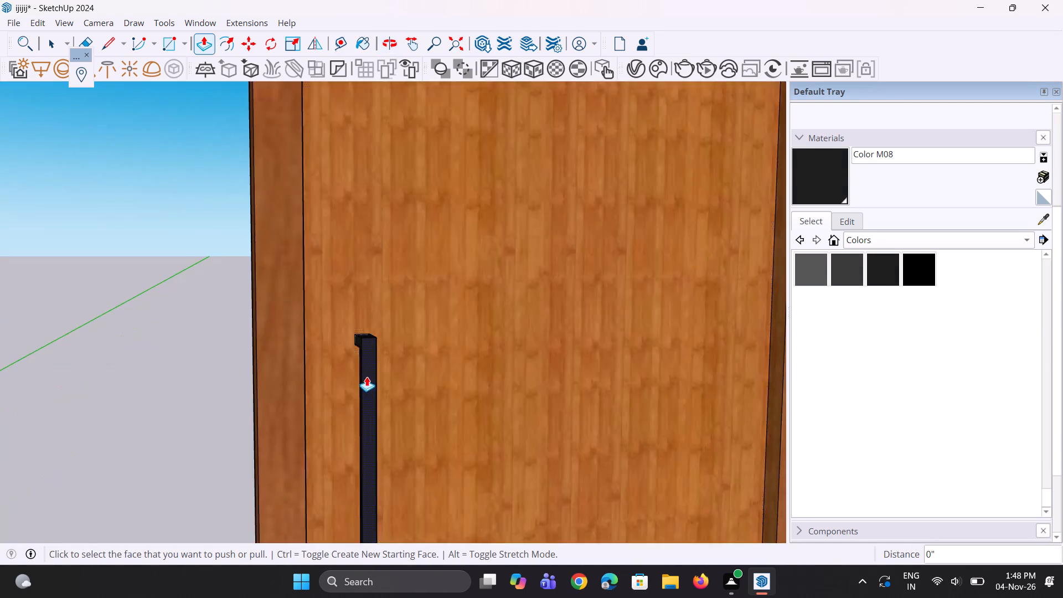
Sample Wood Cherry Original from the door frame and paint the door's white bottom face with it.
scroll(367, 375, down, 12)
middle_drag(475, 302, 401, 355)
scroll(372, 268, down, 9)
scroll(392, 407, up, 1)
middle_drag(394, 390, 466, 71)
key(space)
key(space)
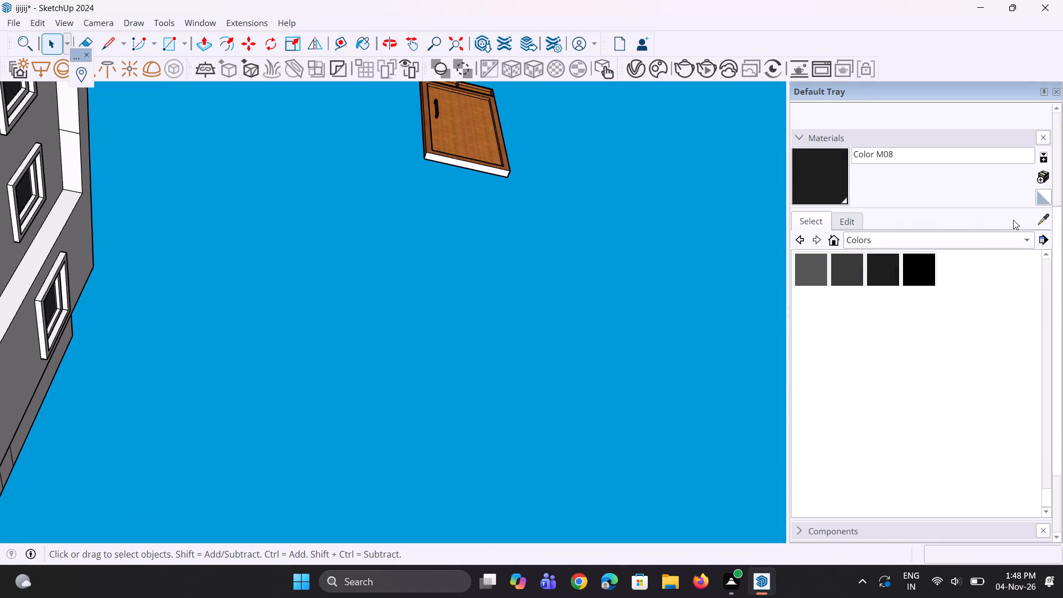
click(1050, 218)
scroll(391, 147, up, 3)
scroll(460, 136, up, 2)
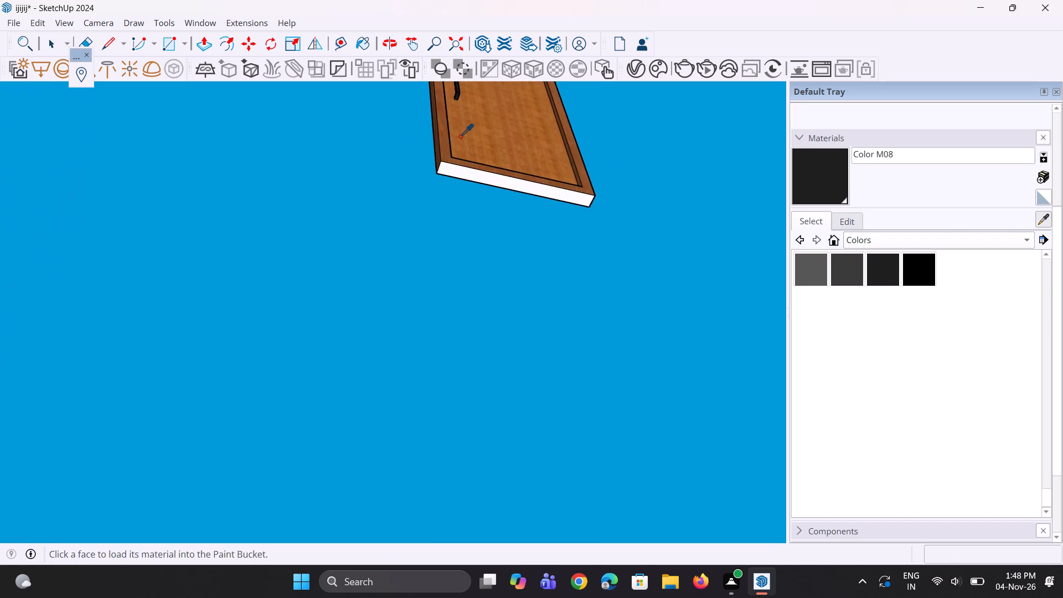
scroll(460, 136, up, 3)
click(445, 150)
click(455, 179)
Select the entire finished door, including its transom and pull handle, and make it a group.
middle_drag(533, 176, 25, 459)
middle_drag(80, 357, 361, 399)
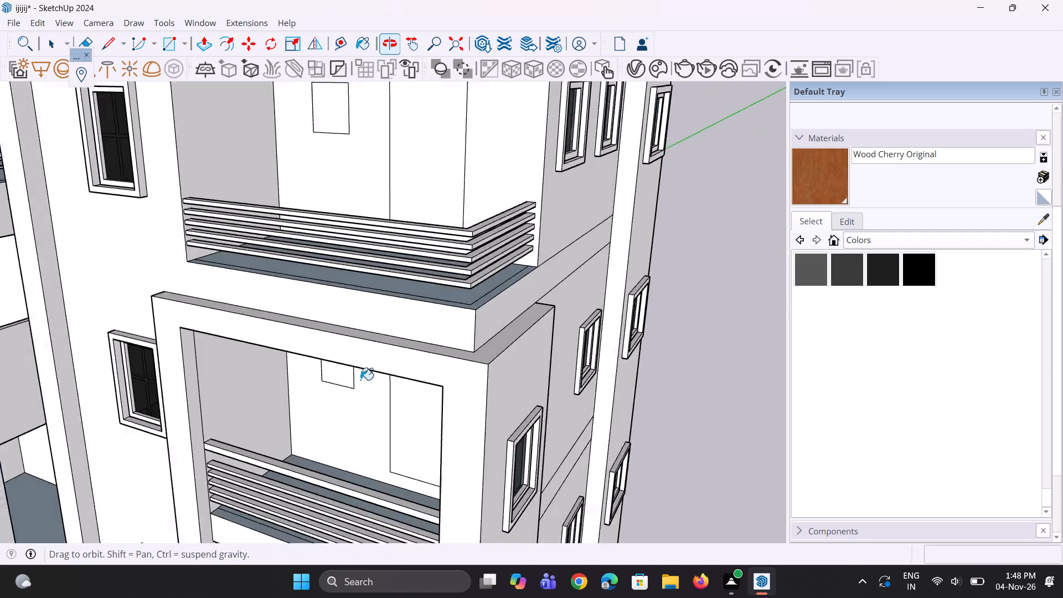
scroll(361, 381, up, 1)
scroll(247, 252, down, 12)
middle_drag(381, 238, 434, 202)
key(space)
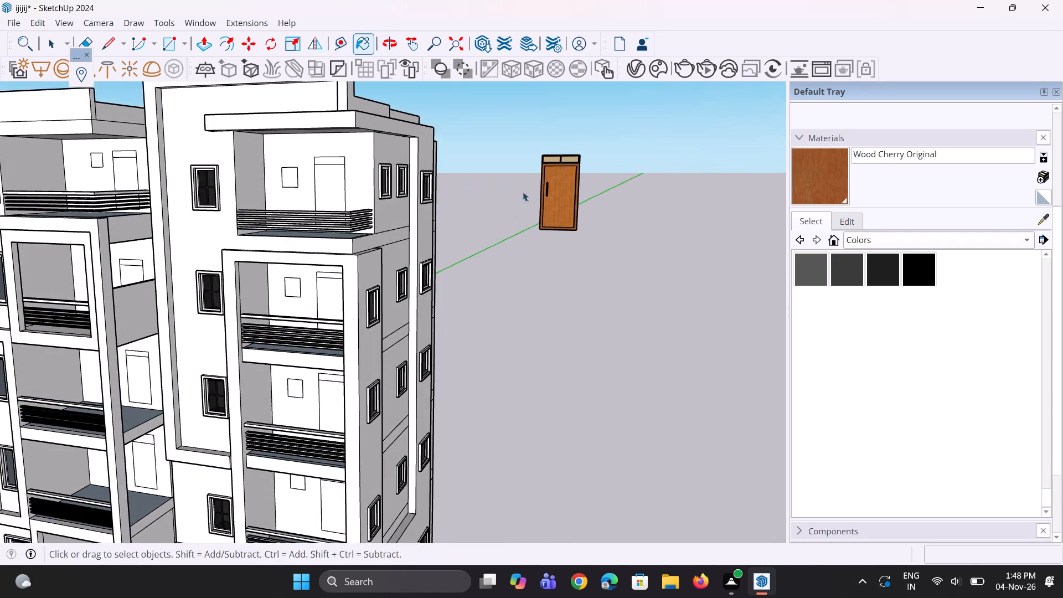
scroll(533, 194, up, 3)
key(space)
drag(517, 100, 616, 302)
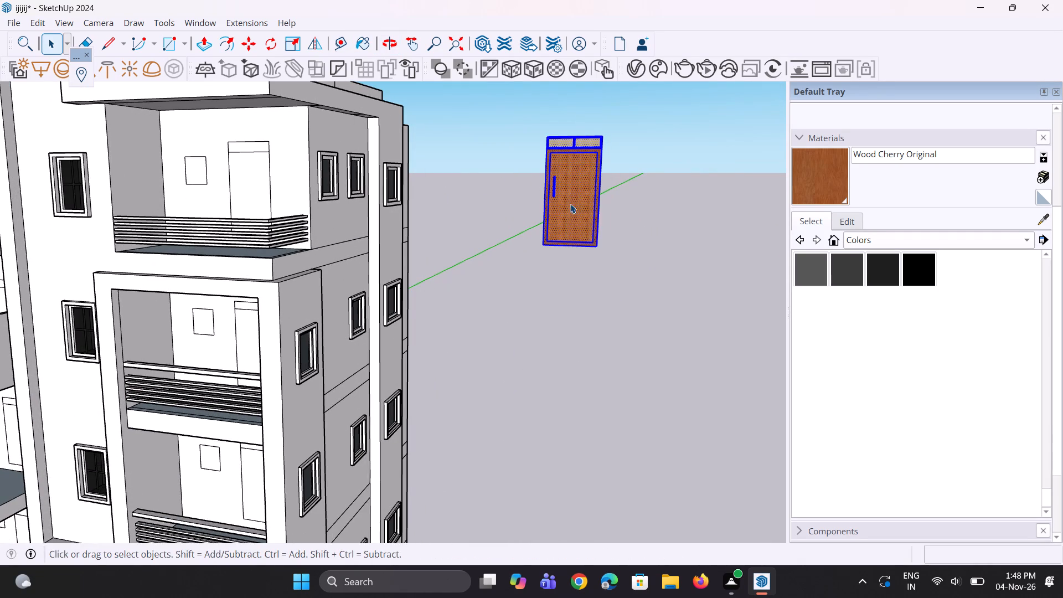
right_click(570, 204)
click(596, 341)
click(616, 384)
Recess the door face and the transom face above it on the end tower's top-floor balcony with Push/Pull.
scroll(613, 383, down, 5)
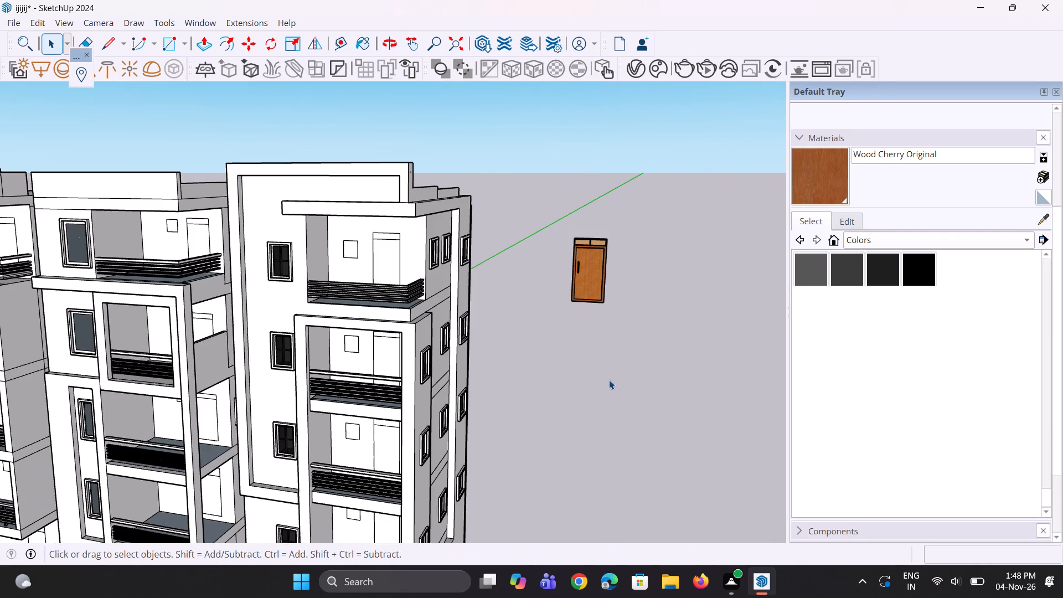
middle_drag(459, 276, 441, 405)
key(p)
scroll(379, 340, up, 3)
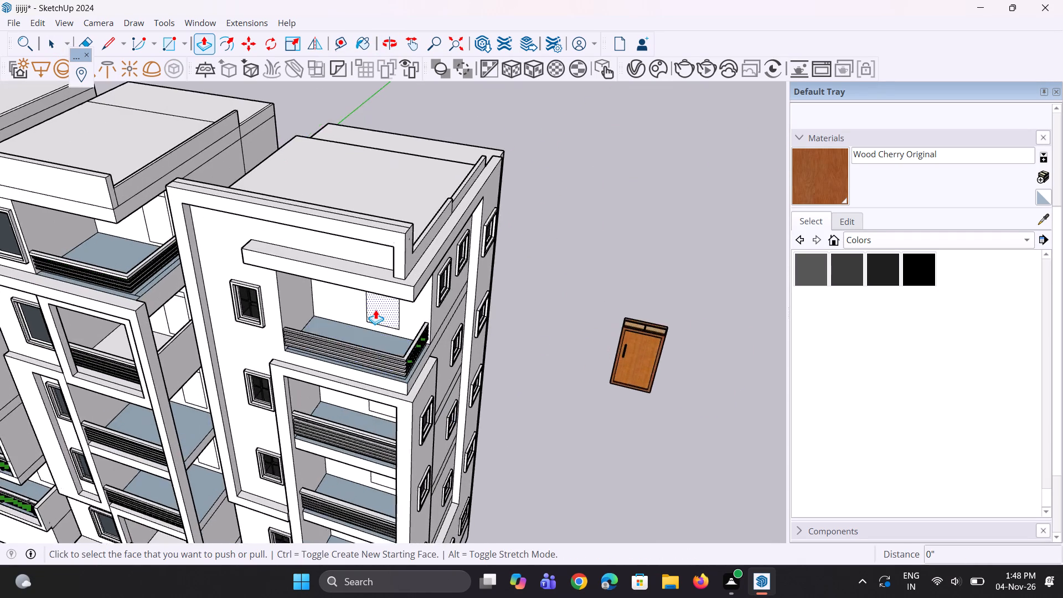
scroll(375, 310, up, 2)
middle_drag(375, 310, 374, 225)
scroll(375, 229, up, 4)
click(376, 229)
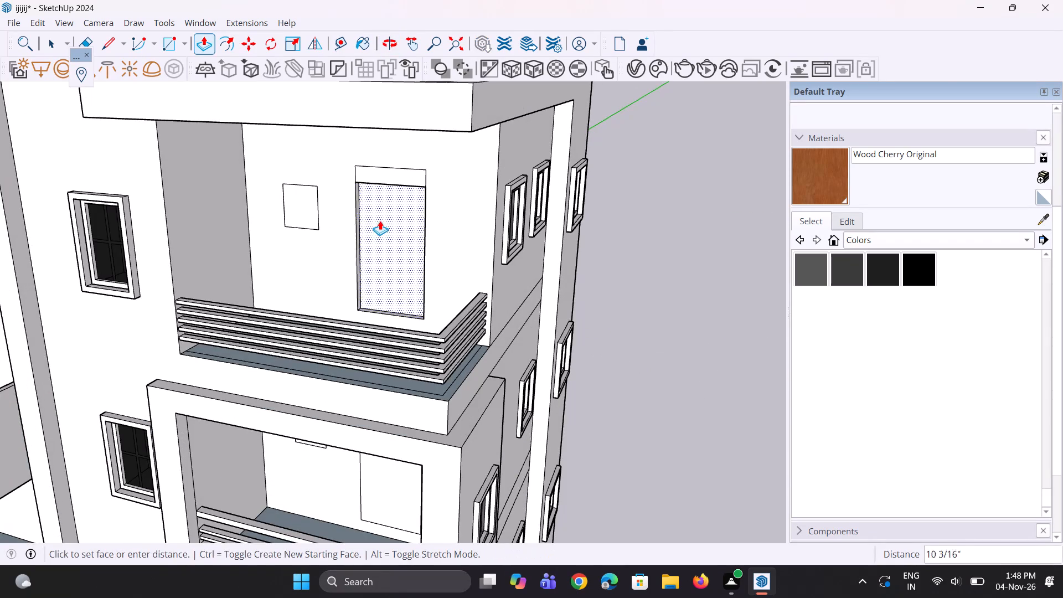
click(388, 200)
double_click(390, 172)
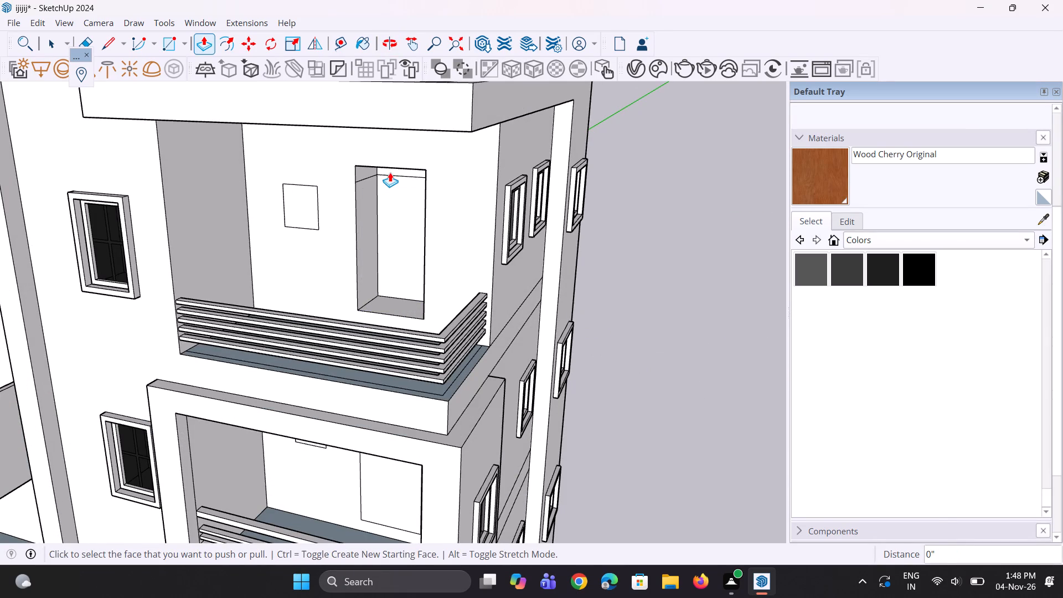
Repeat the same Push/Pull recess on the door and transom faces of the balcony one floor below the top.
scroll(358, 195, down, 10)
middle_drag(368, 236, 370, 202)
scroll(361, 181, down, 2)
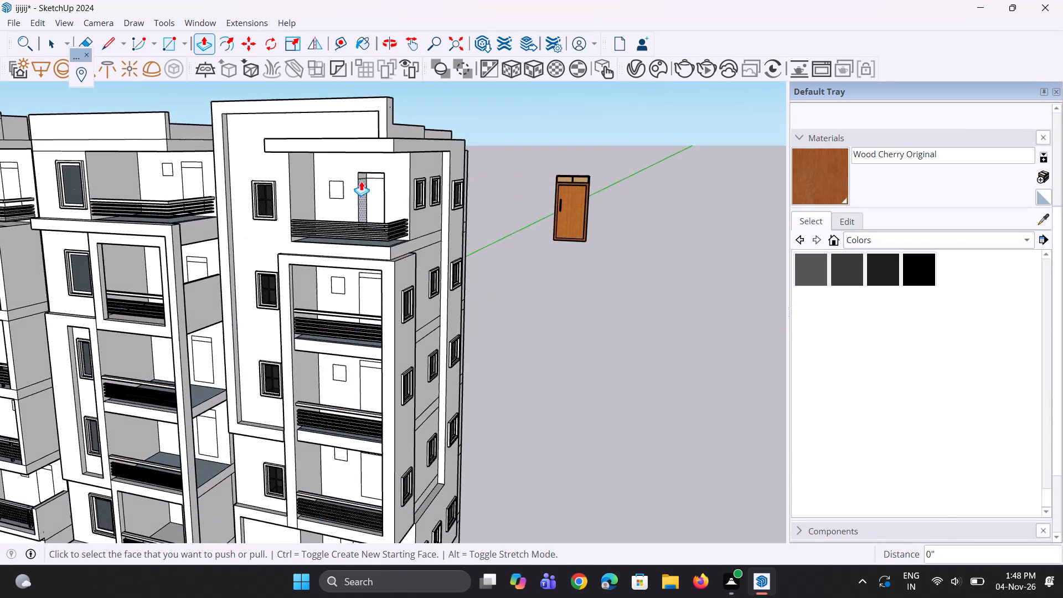
scroll(361, 181, down, 3)
scroll(350, 291, up, 5)
scroll(364, 234, up, 10)
double_click(369, 233)
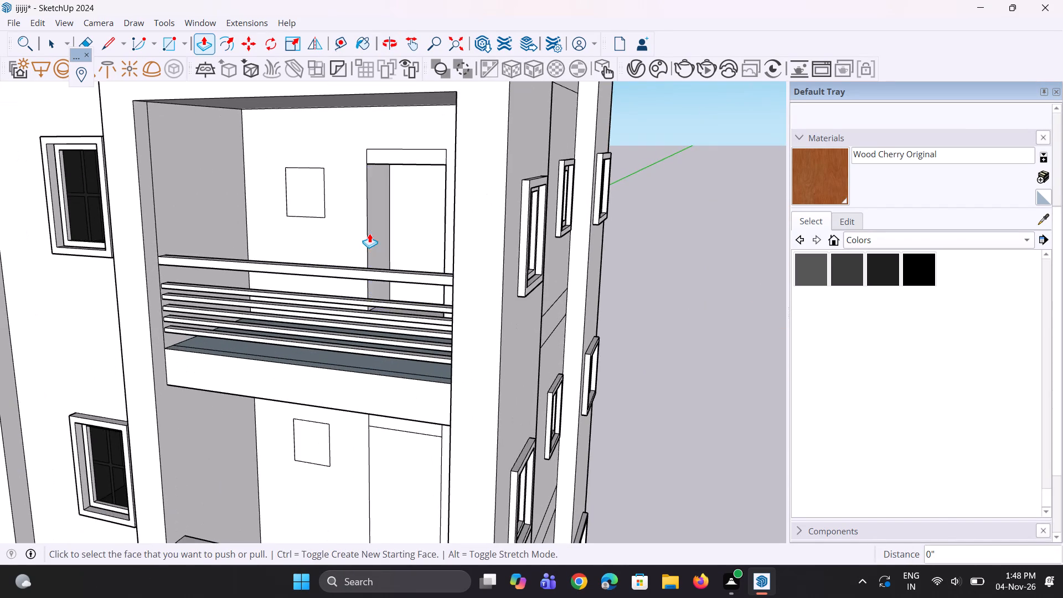
double_click(387, 162)
Repeat the same Push/Pull recess on the door and transom faces of the end tower's middle balcony.
scroll(382, 155, down, 6)
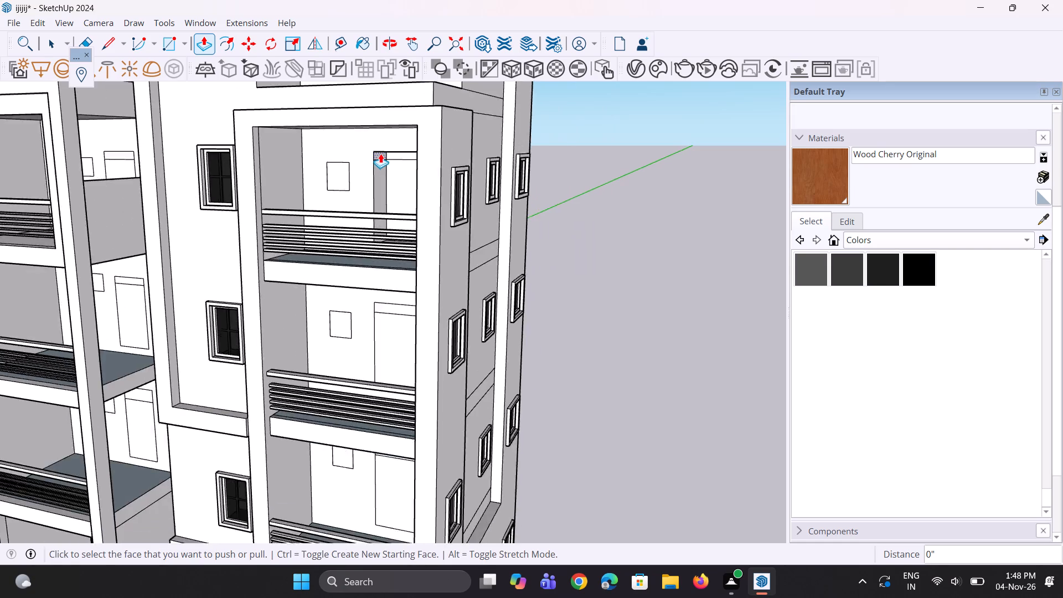
scroll(380, 153, down, 8)
scroll(382, 267, up, 8)
double_click(385, 225)
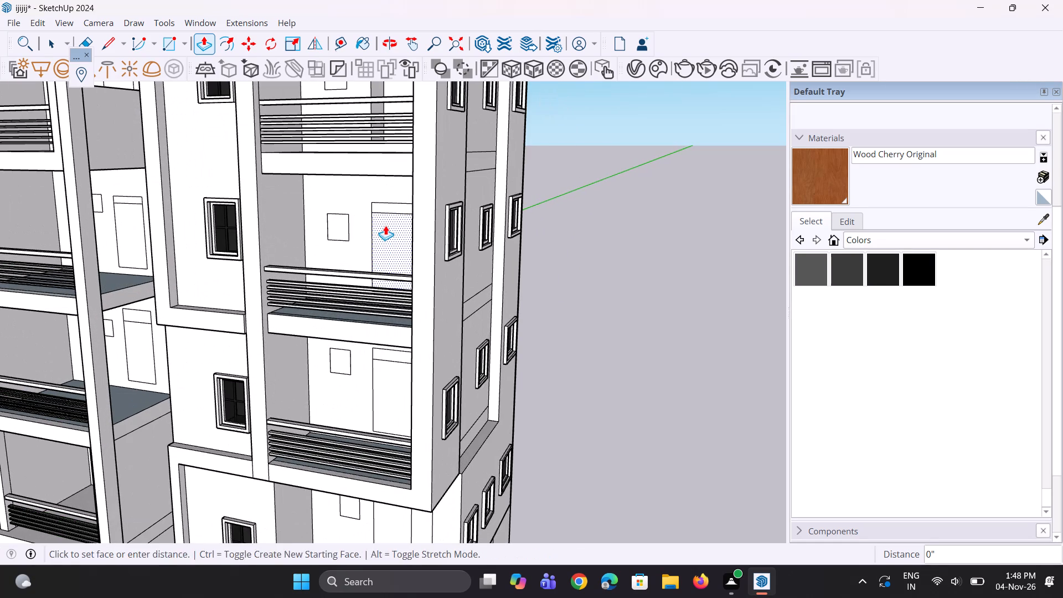
double_click(389, 207)
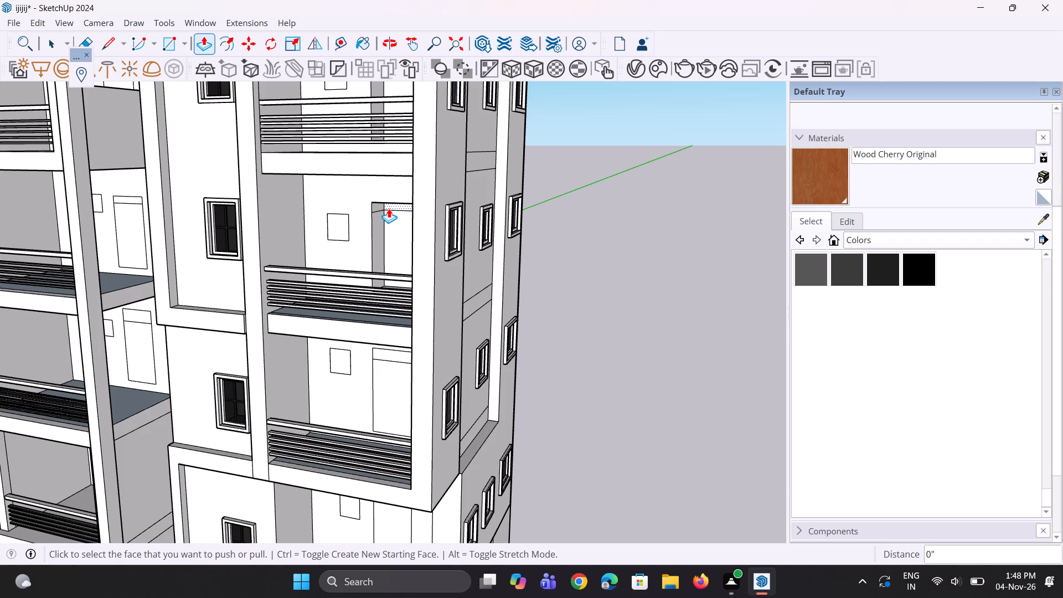
Repeat the same Push/Pull recess on the door and transom faces of the end tower's second-lowest balcony.
scroll(389, 208, up, 1)
scroll(384, 200, down, 3)
middle_drag(405, 305, 424, 313)
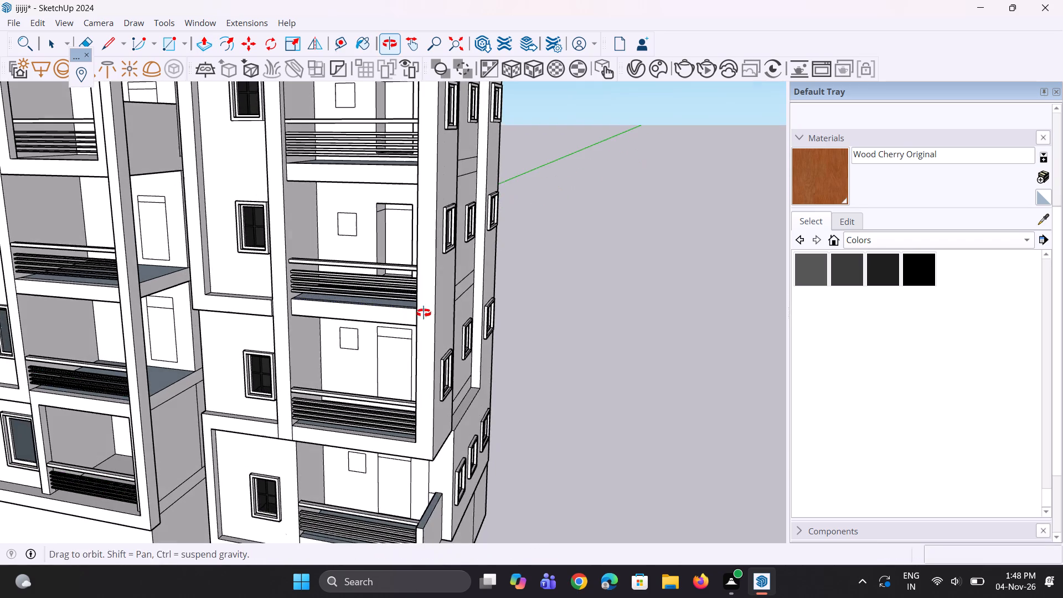
middle_drag(424, 313, 425, 313)
scroll(410, 374, up, 3)
double_click(389, 379)
scroll(385, 334, up, 3)
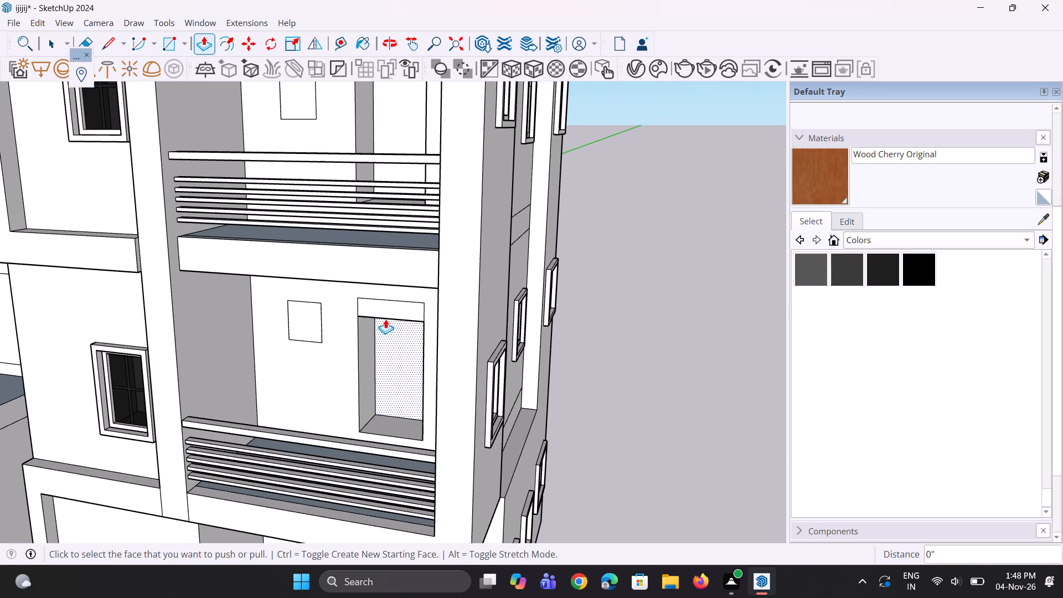
double_click(385, 315)
Repeat the same Push/Pull recess on the door and transom faces of the end tower's lowest balcony.
scroll(367, 224, down, 15)
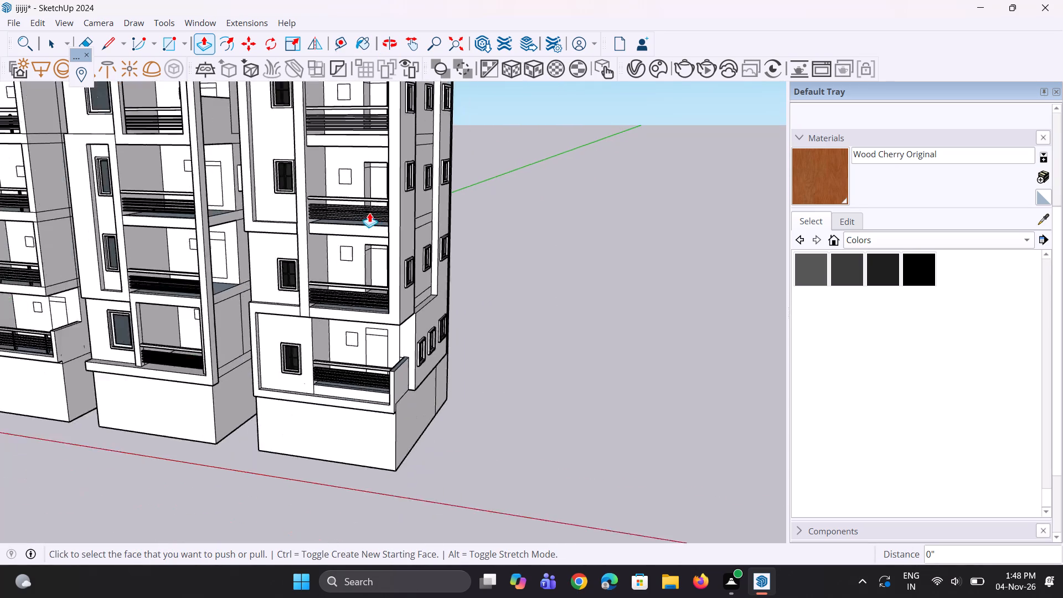
scroll(369, 213, down, 1)
scroll(364, 307, up, 12)
double_click(375, 332)
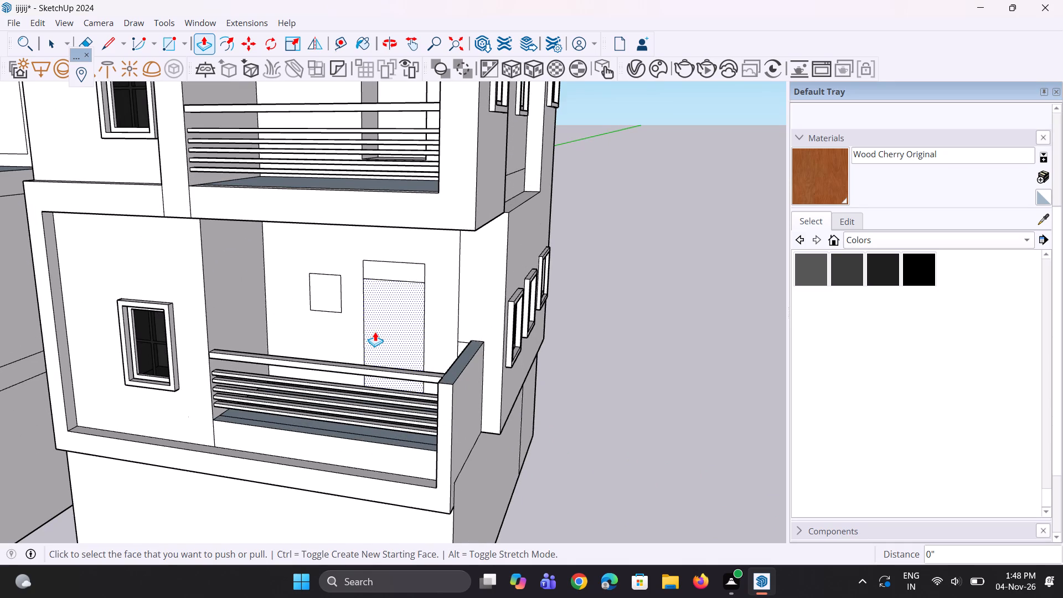
scroll(375, 287, up, 3)
double_click(386, 275)
Move the door group by its lower right corner onto the matching corner of the top-floor balcony's door opening.
scroll(468, 338, down, 5)
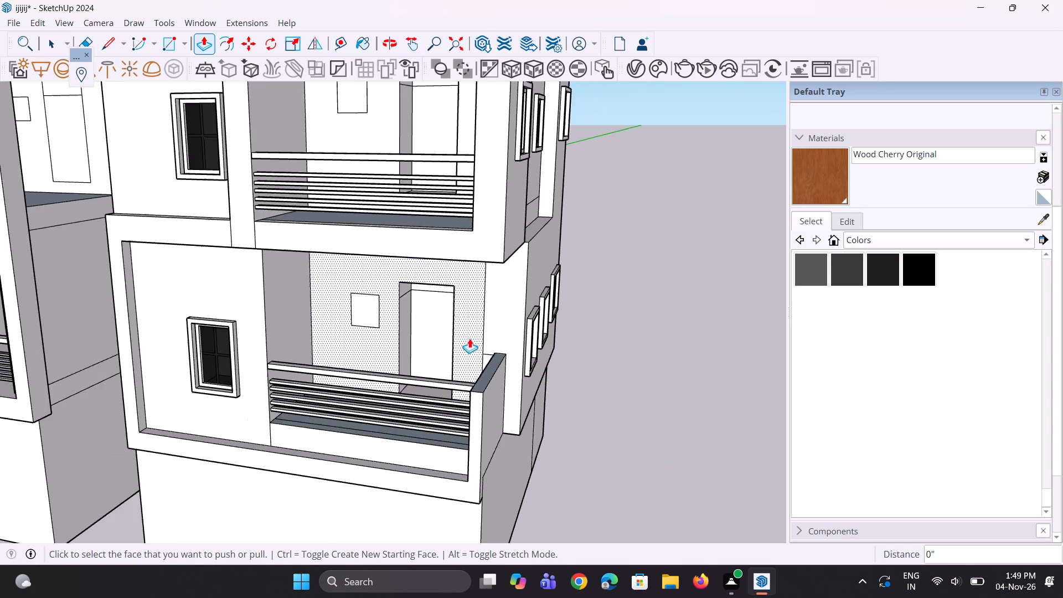
scroll(478, 336, down, 17)
middle_drag(494, 334, 530, 293)
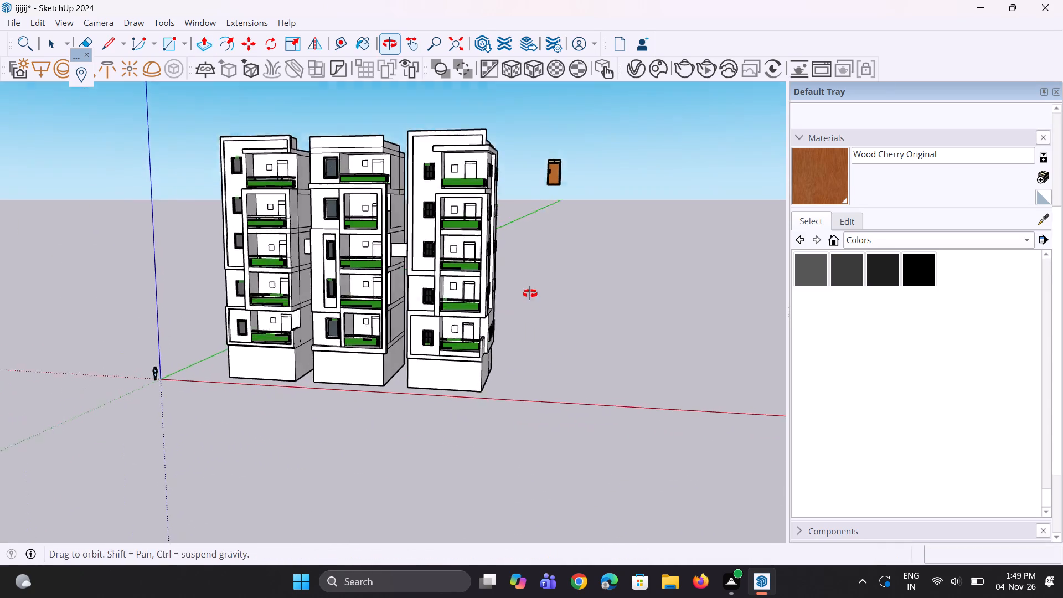
middle_drag(530, 293, 530, 293)
scroll(434, 148, up, 10)
middle_drag(454, 185, 470, 215)
scroll(470, 215, down, 4)
key(space)
scroll(579, 210, up, 2)
key(space)
click(677, 235)
scroll(697, 237, up, 3)
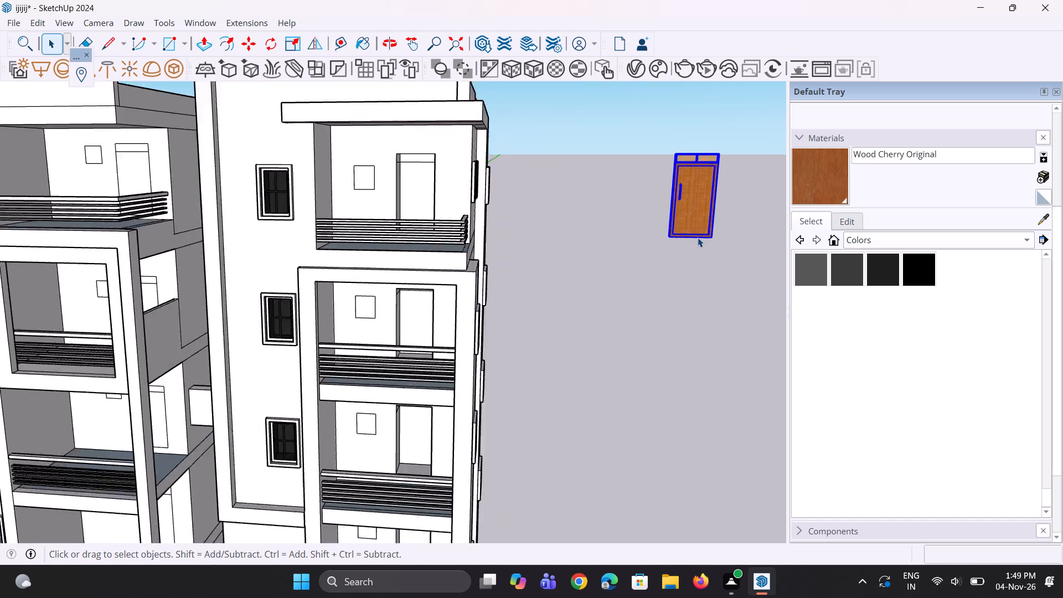
scroll(698, 238, up, 5)
key(m)
scroll(709, 237, up, 2)
click(720, 235)
scroll(687, 251, down, 5)
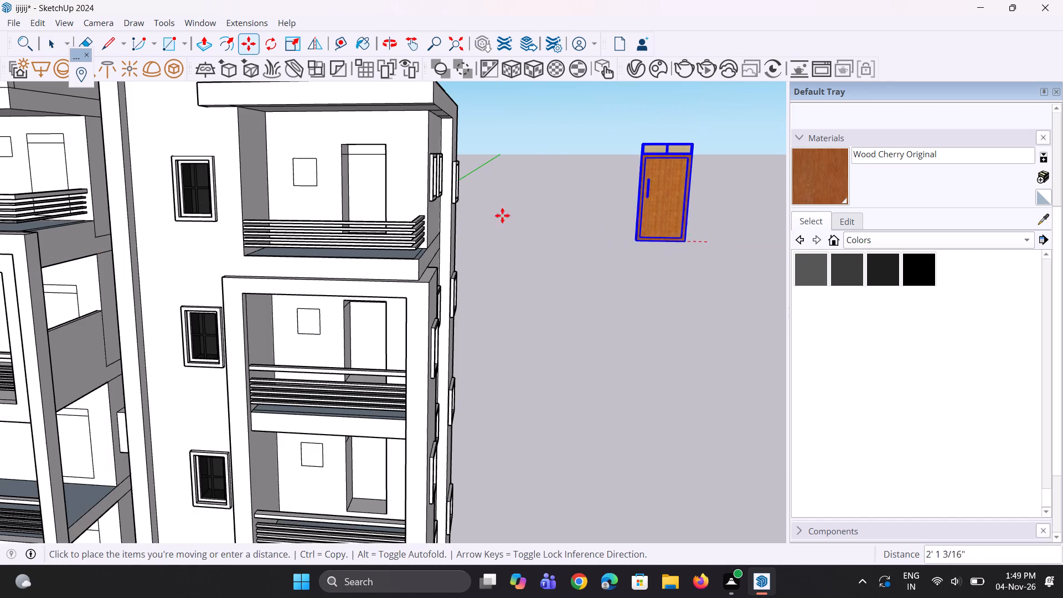
middle_drag(381, 213, 381, 276)
scroll(381, 262, up, 7)
click(384, 250)
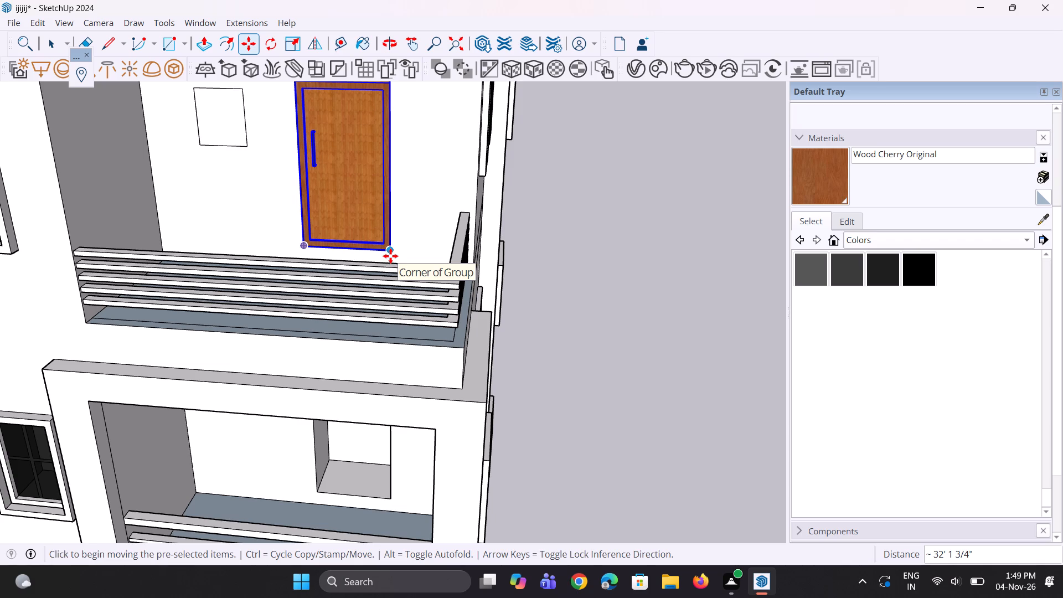
Copy the door group from the top-floor opening to the matching corner of the door opening one floor below.
scroll(367, 45, down, 5)
middle_drag(387, 219, 384, 203)
scroll(406, 249, down, 6)
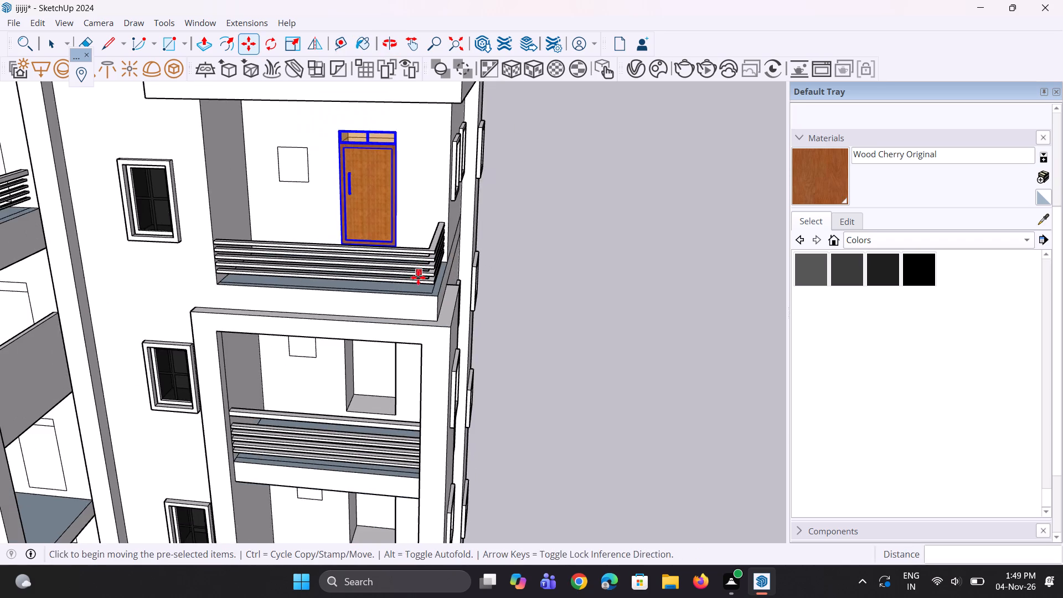
middle_drag(418, 277, 424, 241)
ctrl+scroll(394, 235, up, 3)
middle_drag(403, 222, 429, 316)
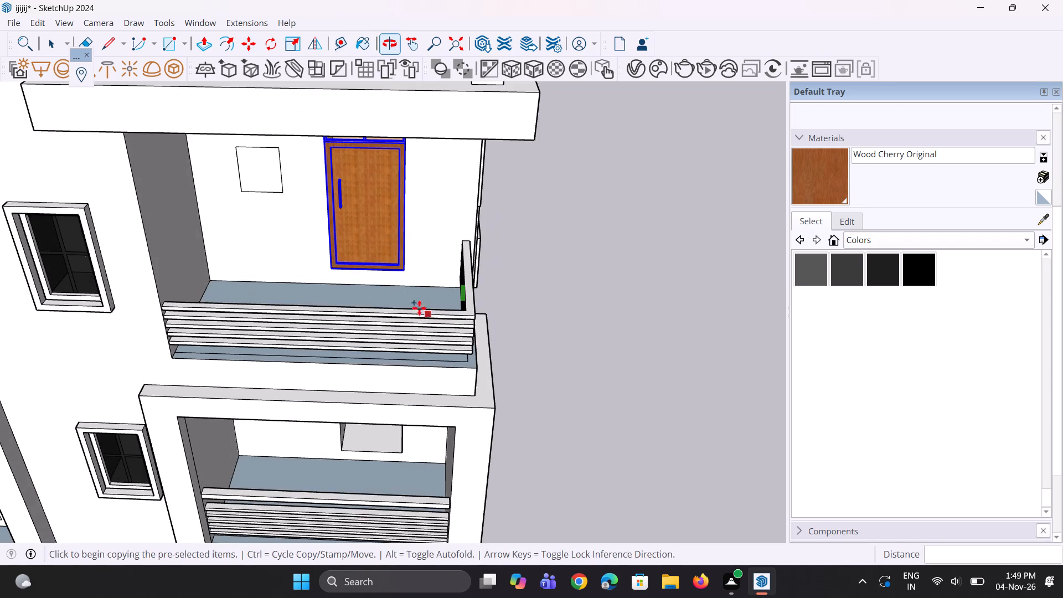
scroll(413, 294, up, 1)
click(407, 275)
scroll(407, 216, down, 10)
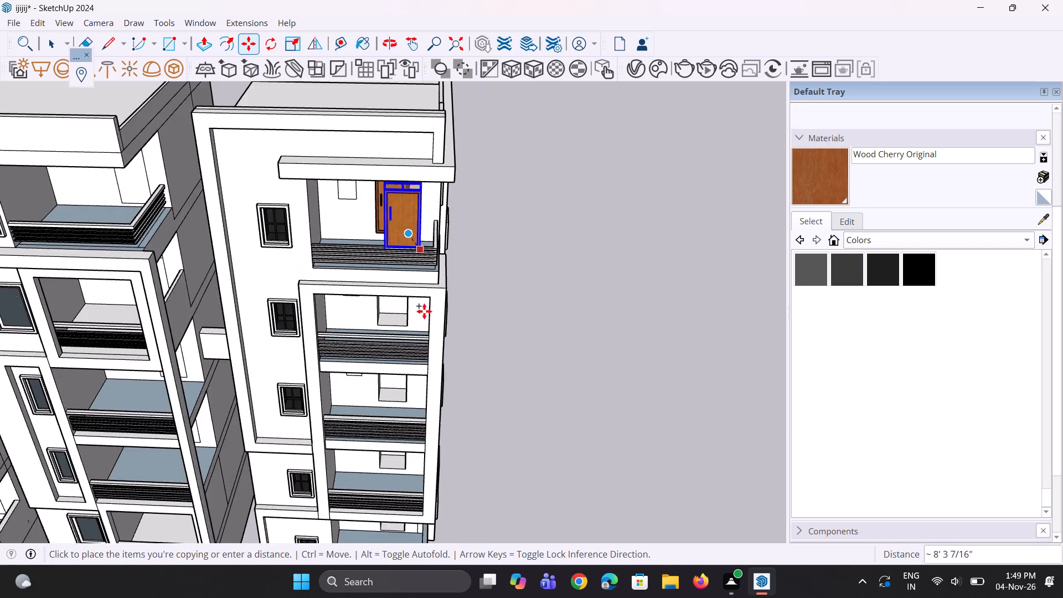
scroll(425, 346, up, 4)
scroll(385, 317, up, 5)
middle_click(394, 303)
scroll(410, 346, up, 6)
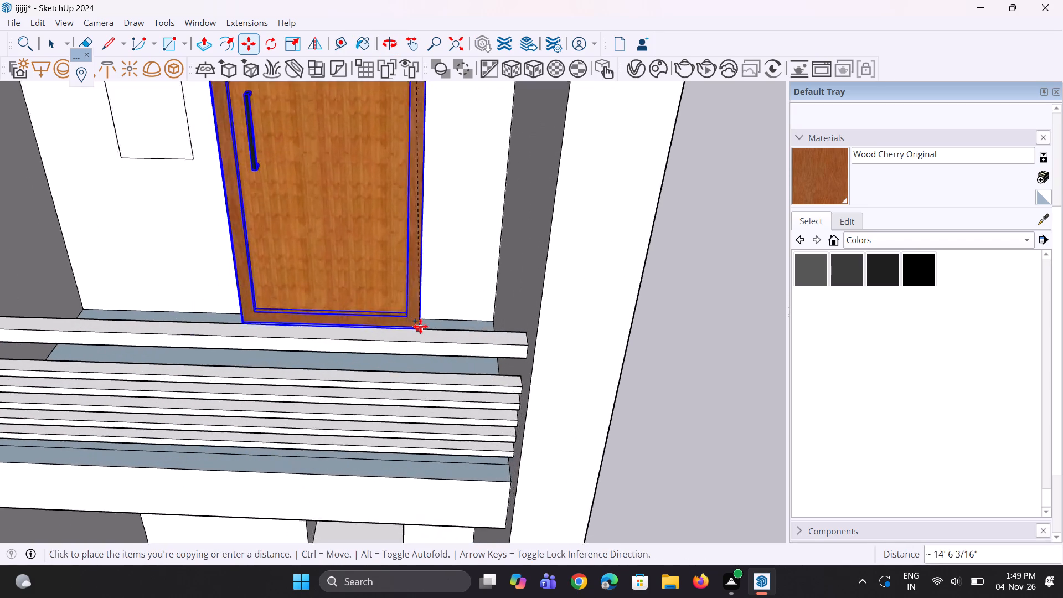
scroll(420, 326, up, 1)
click(406, 293)
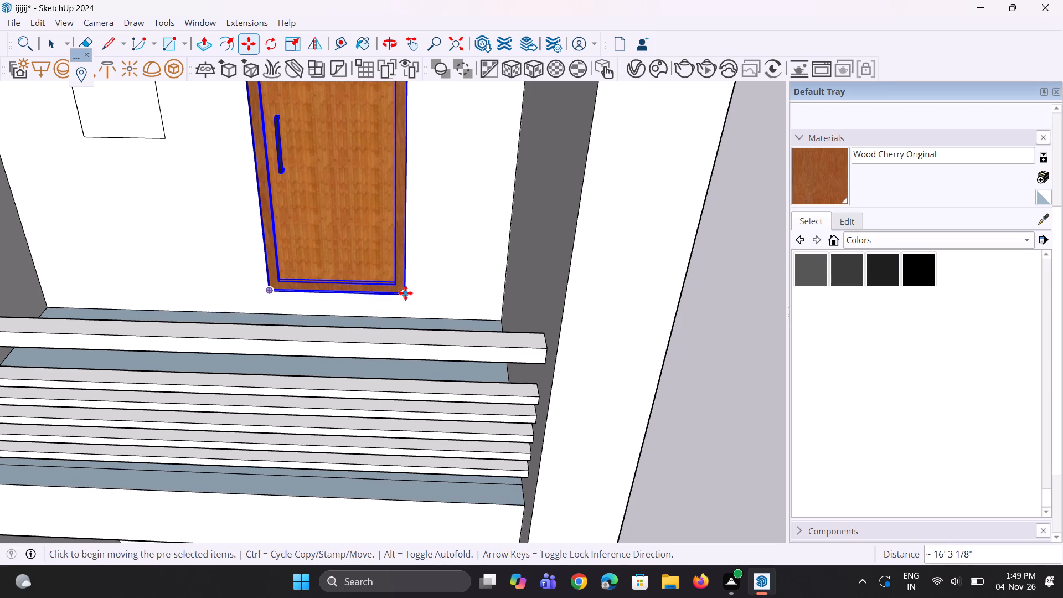
Copy the door group from the second balcony down into the middle balcony's door opening, aligned at the lower right corner.
scroll(416, 303, down, 5)
middle_drag(417, 303, 417, 229)
scroll(419, 224, down, 4)
middle_drag(407, 213, 404, 283)
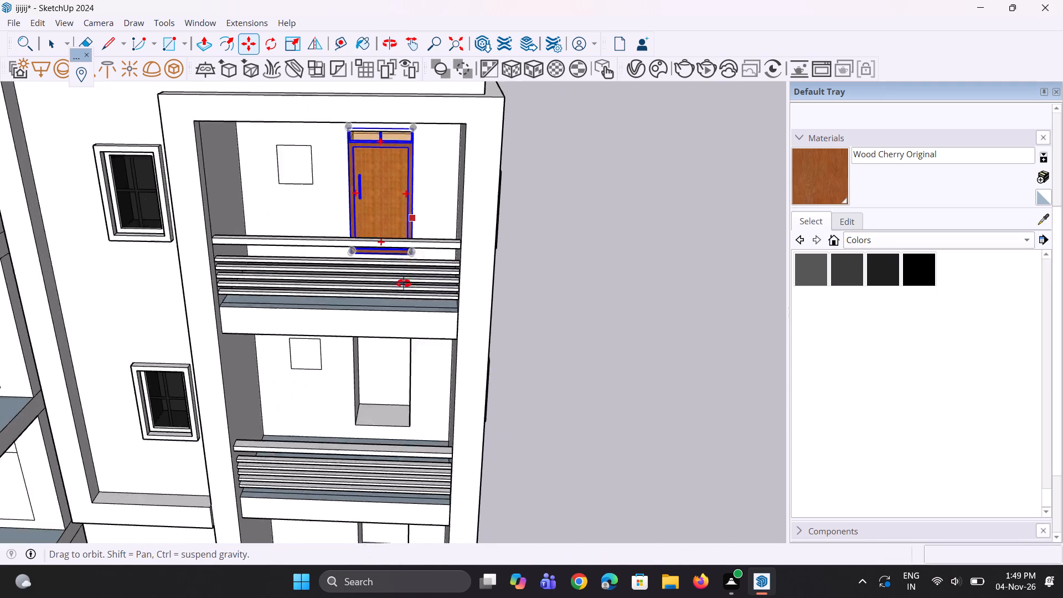
middle_drag(404, 283, 404, 311)
scroll(410, 289, up, 1)
drag(412, 284, 412, 296)
scroll(409, 323, down, 4)
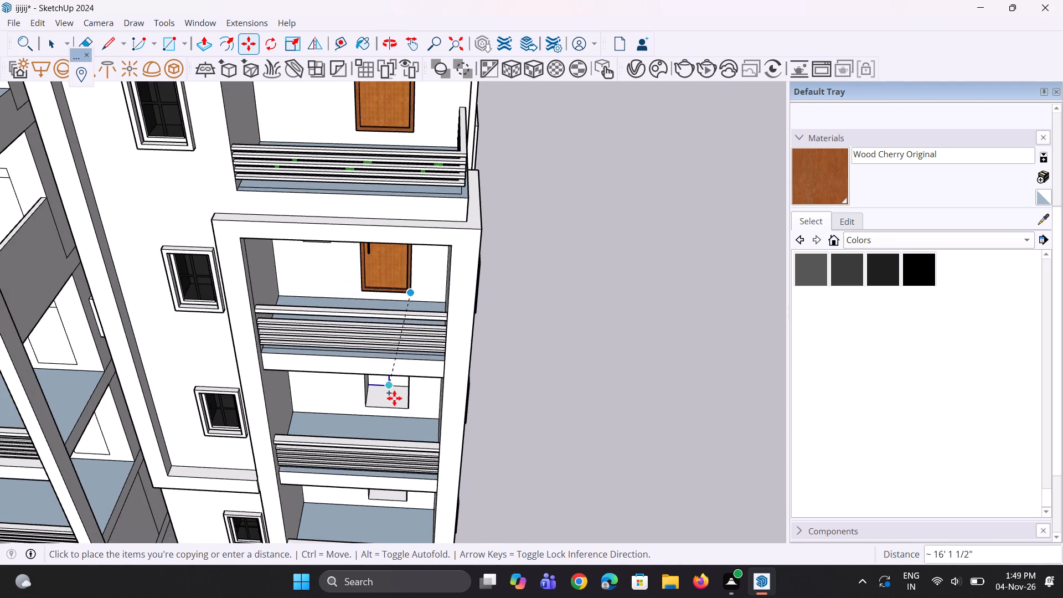
scroll(410, 447, up, 4)
middle_drag(406, 399, 404, 386)
scroll(404, 379, up, 3)
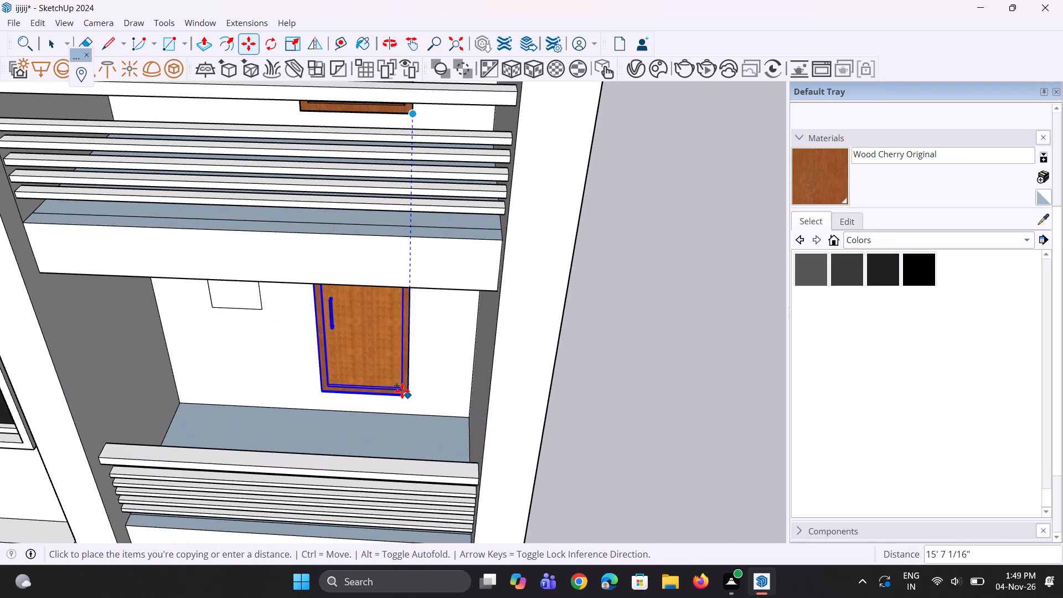
click(402, 391)
Copy the door group from the middle balcony down into the door opening one floor below, aligned at the lower right corner.
scroll(430, 279, down, 10)
scroll(400, 355, up, 1)
middle_drag(399, 354, 408, 318)
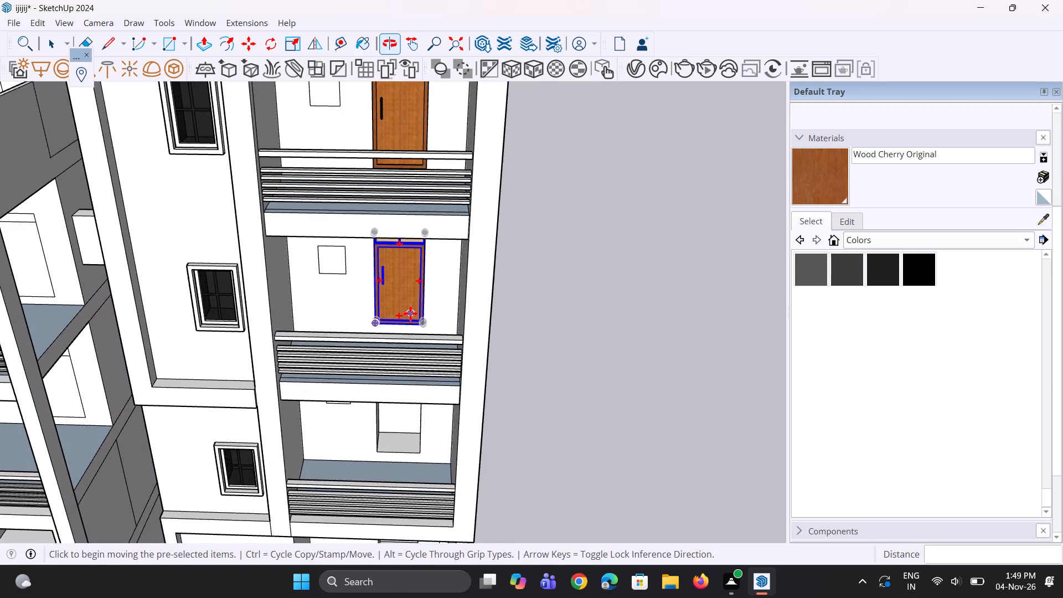
scroll(410, 313, up, 5)
click(430, 329)
scroll(416, 248, down, 10)
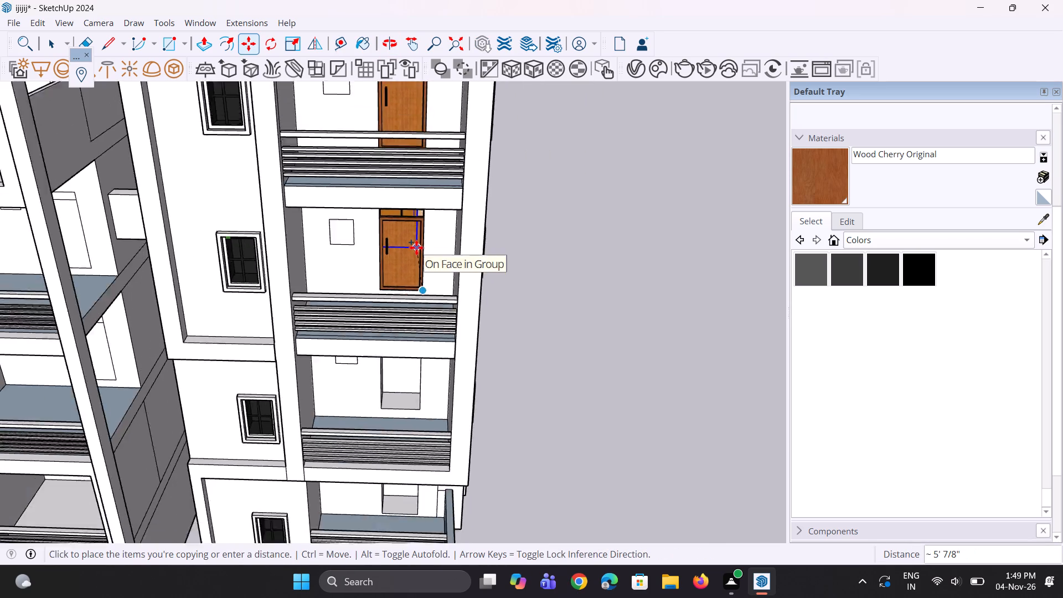
scroll(416, 248, down, 1)
scroll(417, 352, up, 3)
scroll(407, 266, down, 4)
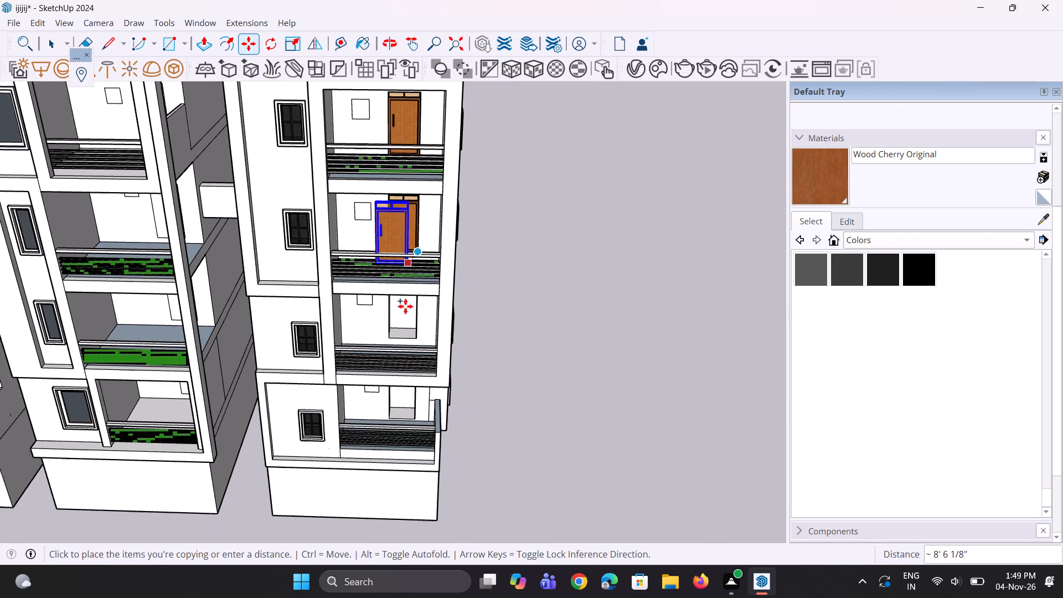
scroll(403, 363, up, 12)
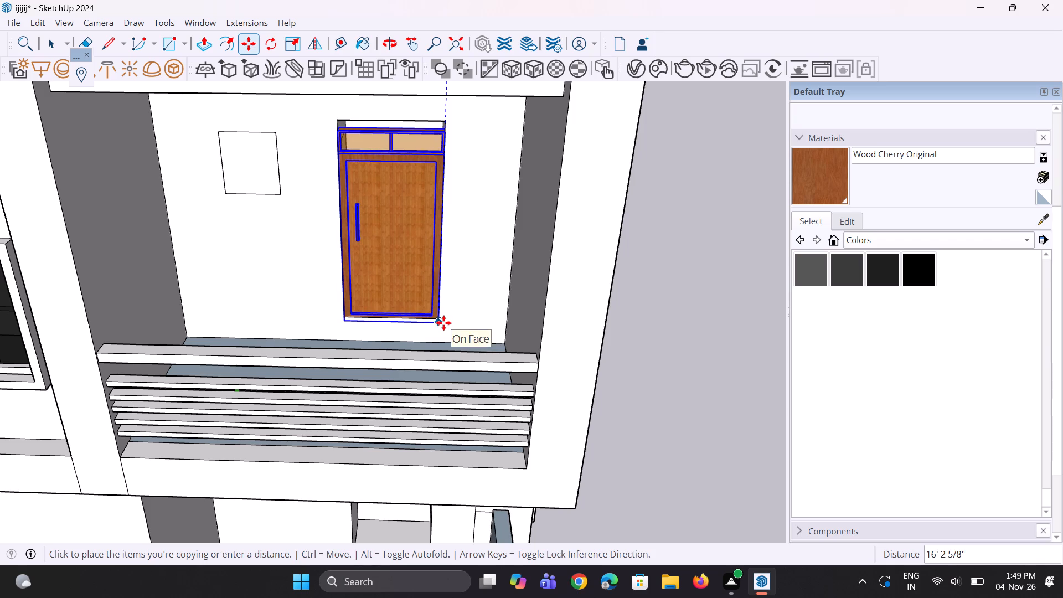
click(442, 321)
Move the new door copy by its upper right corner onto the opening's upper right corner, about 6 3/4".
scroll(408, 193, down, 5)
scroll(409, 175, up, 7)
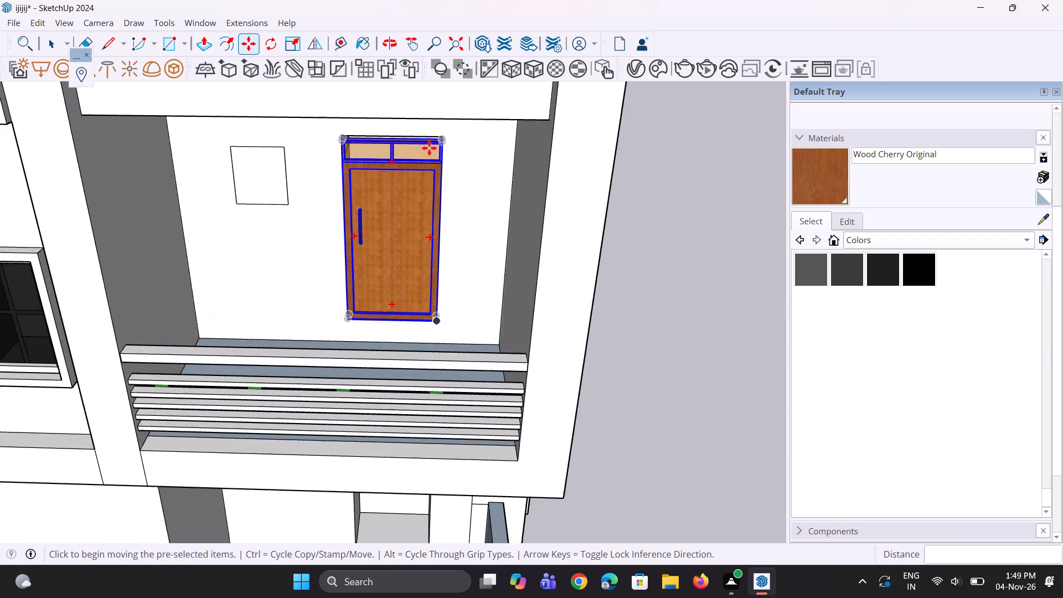
scroll(429, 148, up, 2)
middle_drag(431, 146, 440, 107)
scroll(434, 144, up, 1)
scroll(407, 105, up, 7)
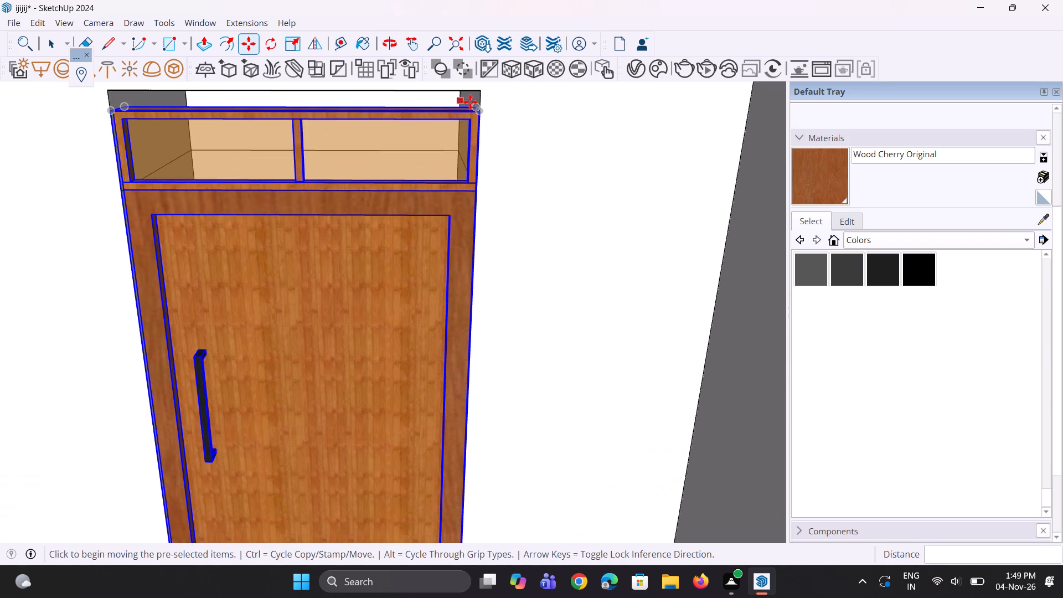
click(478, 105)
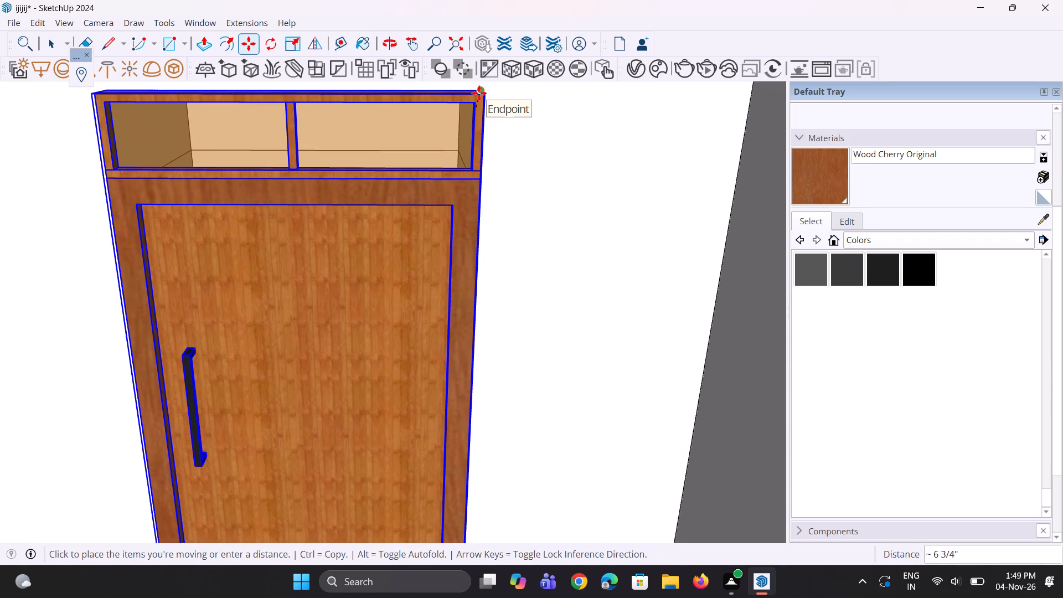
click(479, 93)
Copy the door group by its lower right corner down into the lowest balcony's door opening.
scroll(420, 101, down, 8)
middle_drag(412, 274, 401, 234)
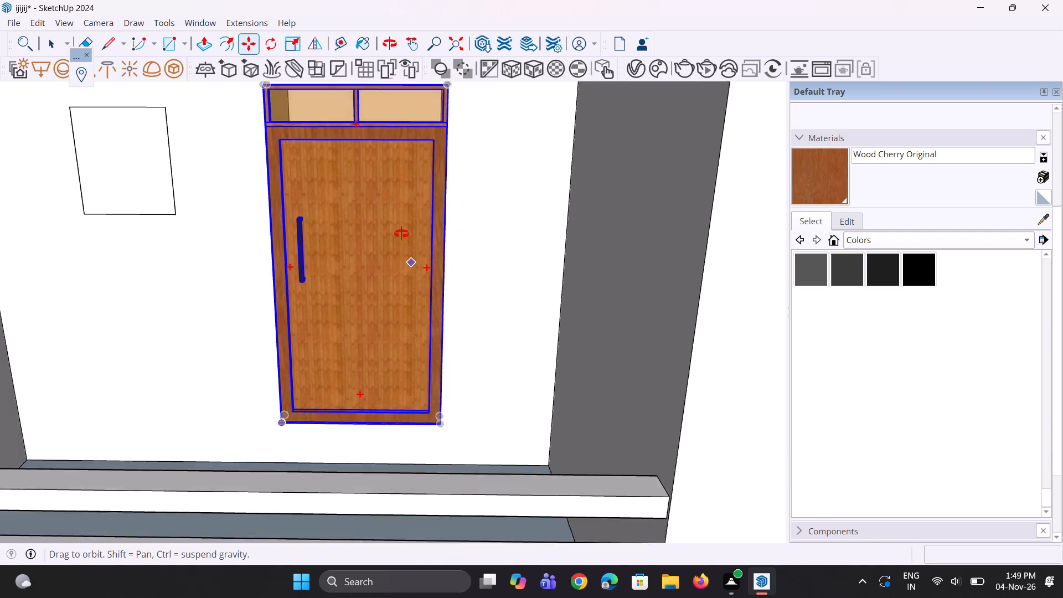
middle_drag(401, 234, 399, 228)
scroll(398, 227, down, 5)
middle_drag(399, 236, 411, 276)
scroll(432, 365, up, 3)
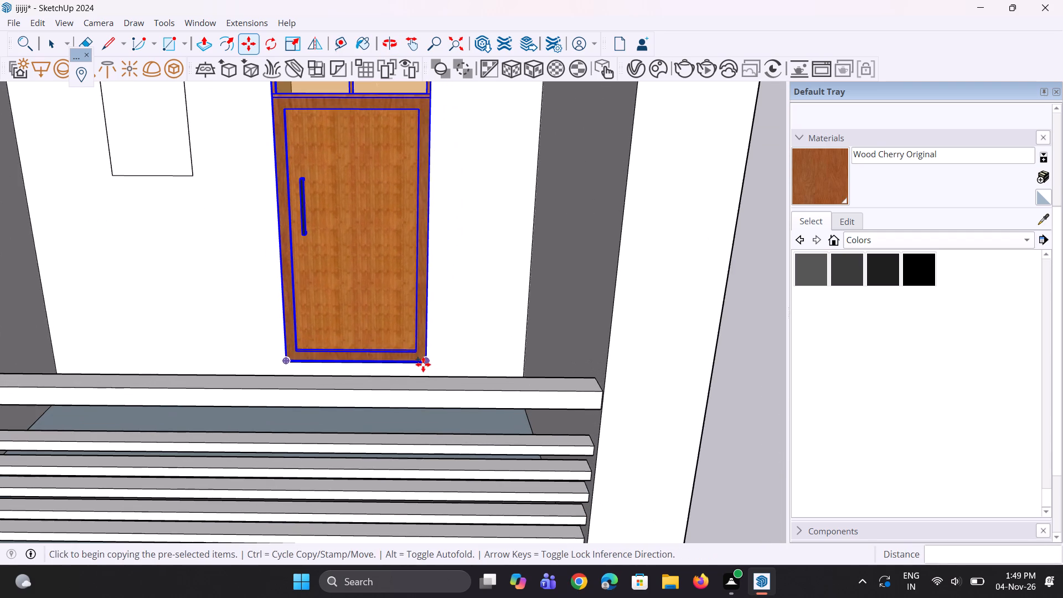
click(423, 364)
scroll(271, 274, down, 16)
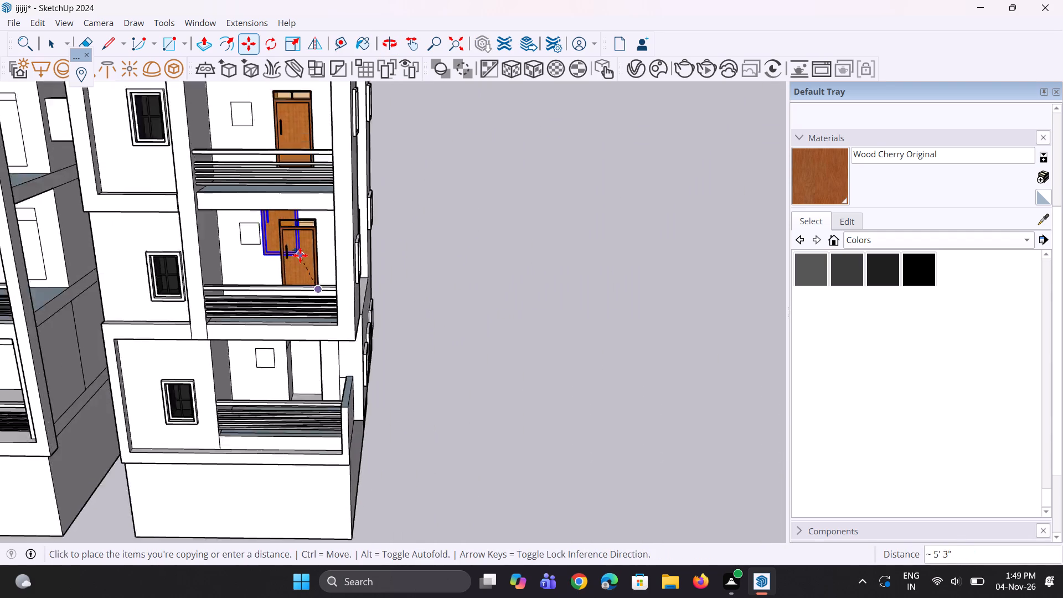
scroll(300, 255, down, 2)
scroll(309, 412, up, 6)
scroll(317, 341, up, 7)
middle_drag(313, 288, 321, 334)
scroll(322, 355, up, 3)
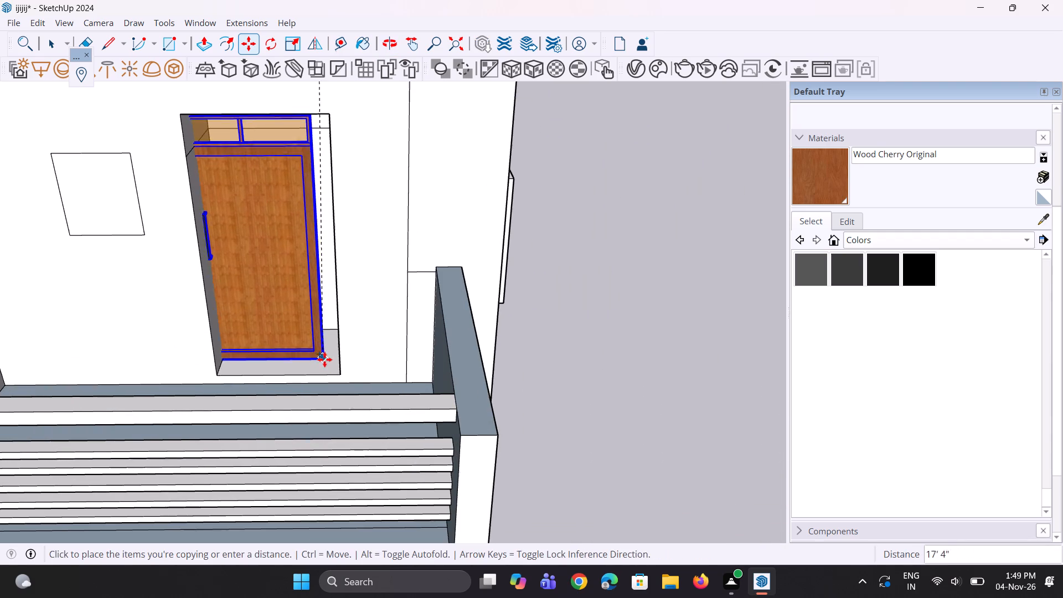
click(337, 371)
Move the lowest balcony's door up about 4" by its upper right corner onto the opening's top corner.
scroll(324, 229, up, 1)
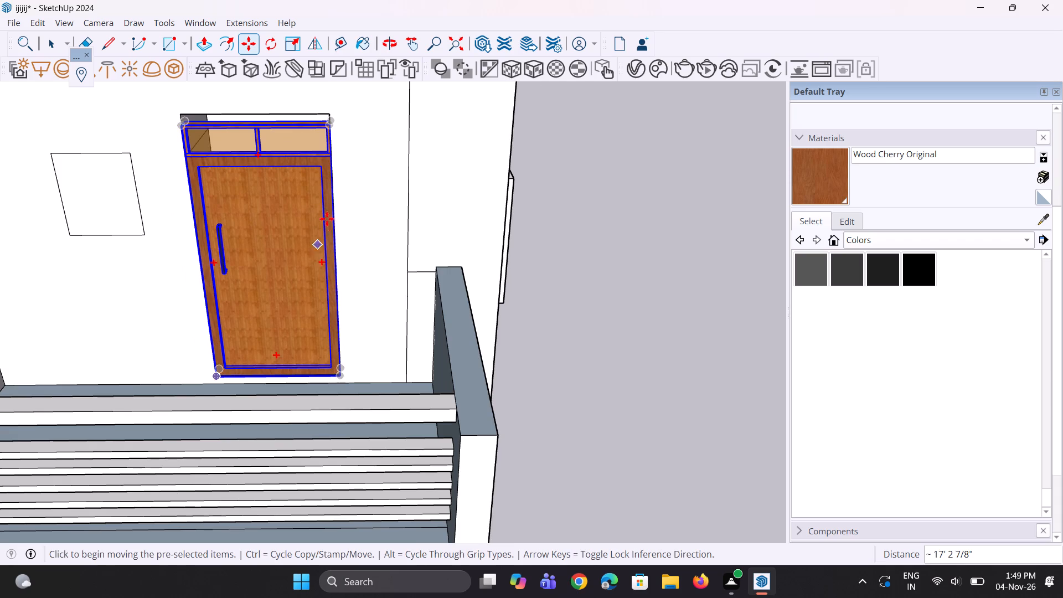
scroll(327, 219, up, 2)
scroll(318, 236, down, 4)
scroll(327, 88, up, 2)
scroll(314, 140, up, 1)
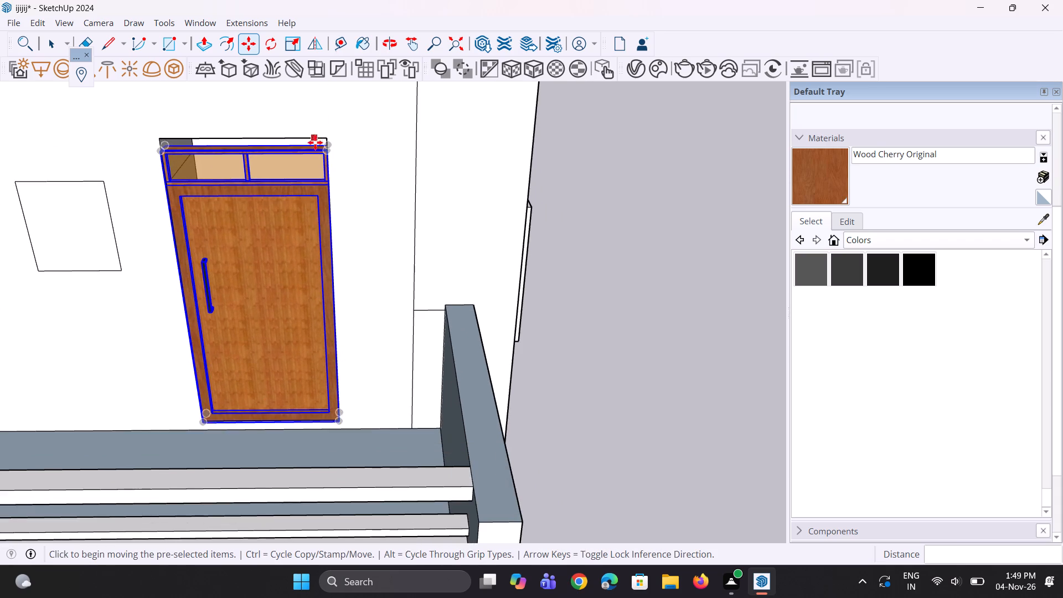
scroll(315, 142, up, 1)
click(328, 150)
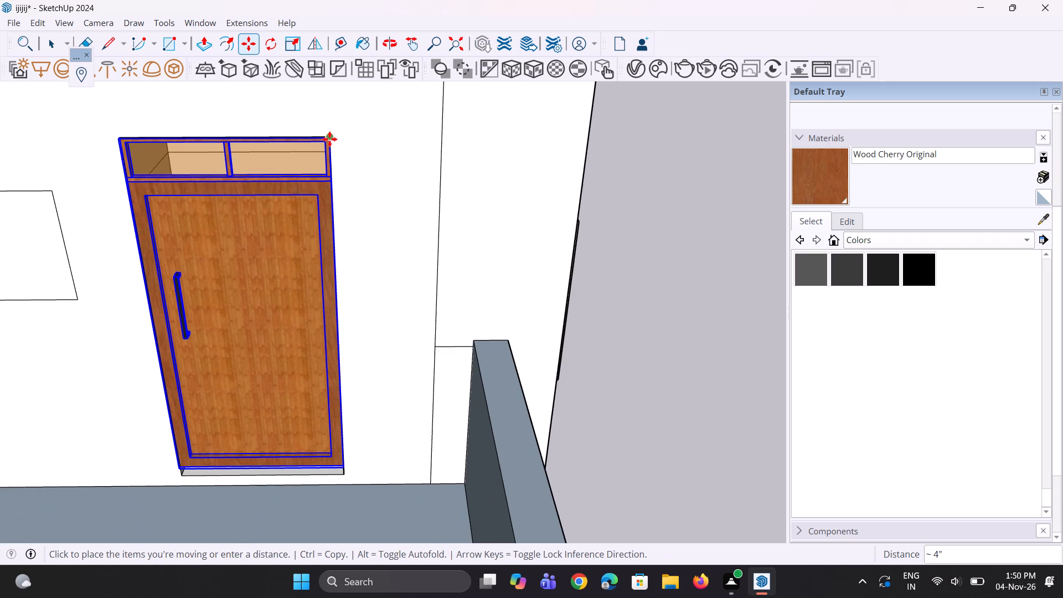
click(329, 139)
Push/Pull the bottom face of the lowest balcony's door opening up about 4" to meet the door's lower edge.
scroll(270, 177, down, 5)
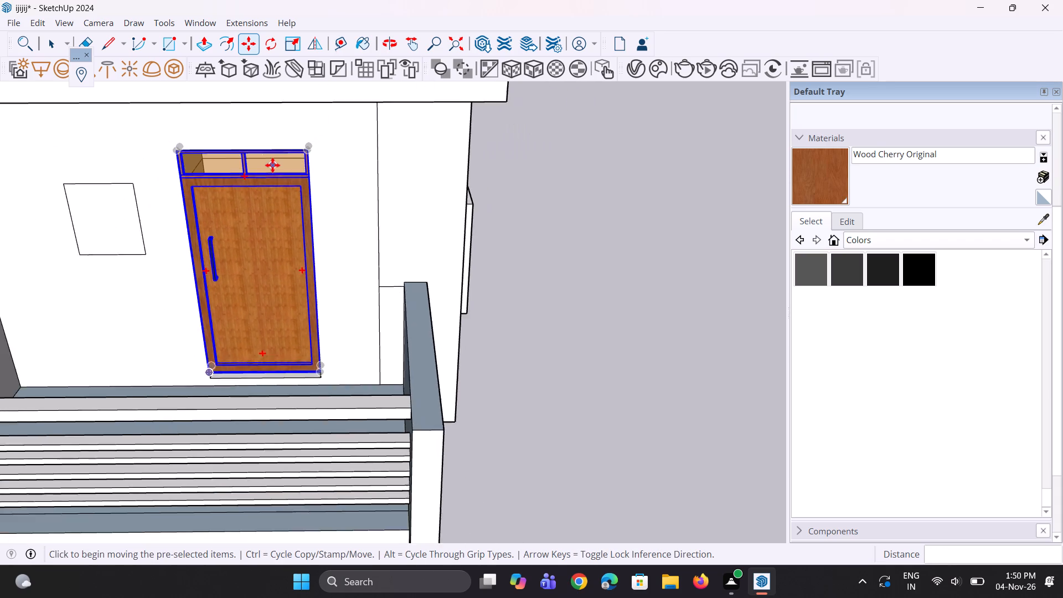
scroll(272, 165, down, 3)
scroll(273, 317, up, 7)
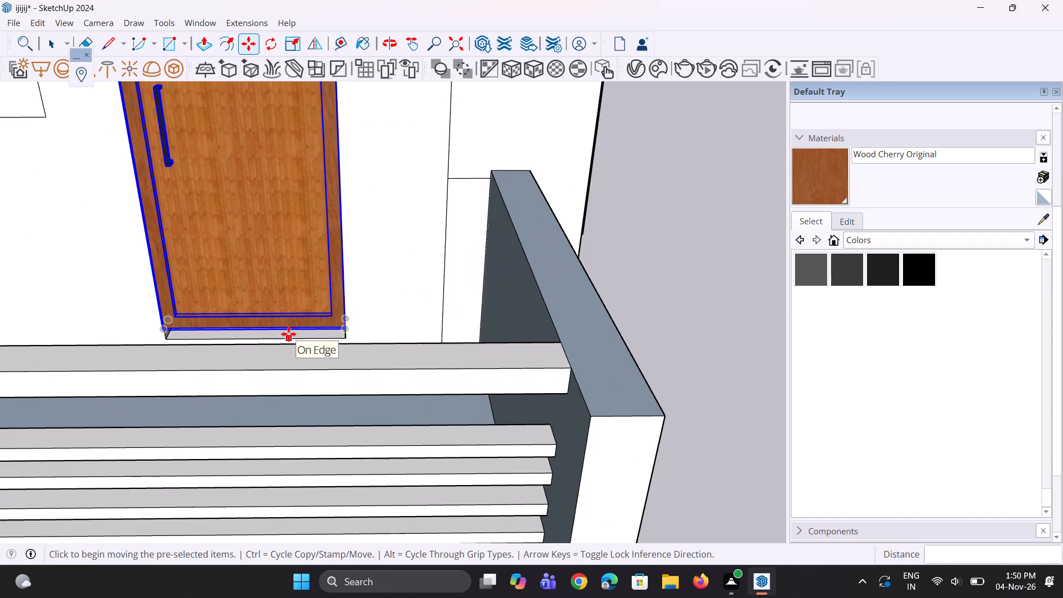
key(p)
scroll(288, 334, up, 4)
click(288, 332)
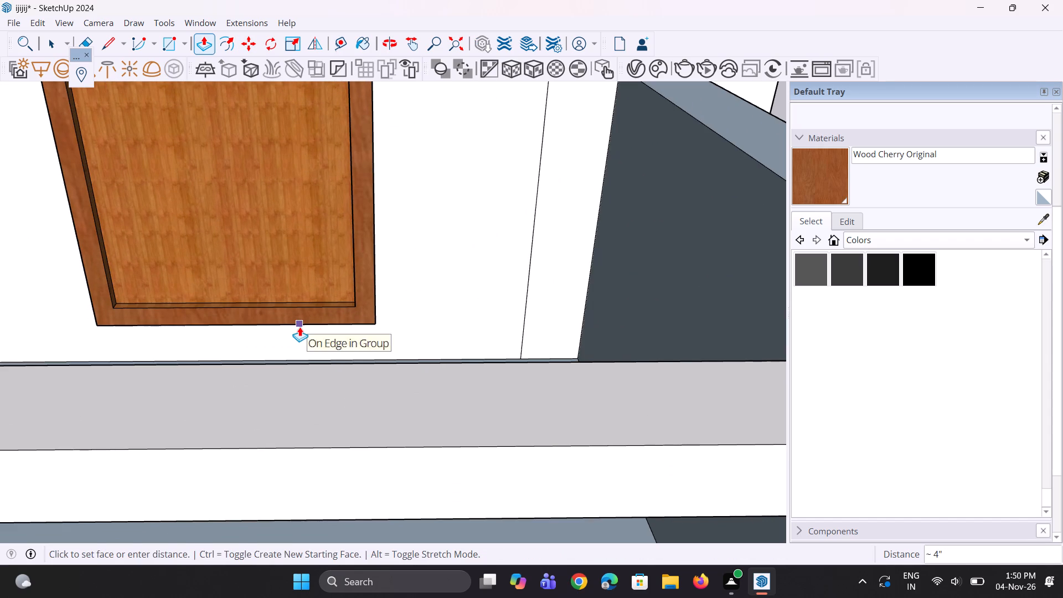
click(300, 327)
Push/Pull the bottom face of the second-lowest balcony's door opening up about 3 1/16" to the door's lower edge.
scroll(312, 346, down, 20)
scroll(312, 346, down, 1)
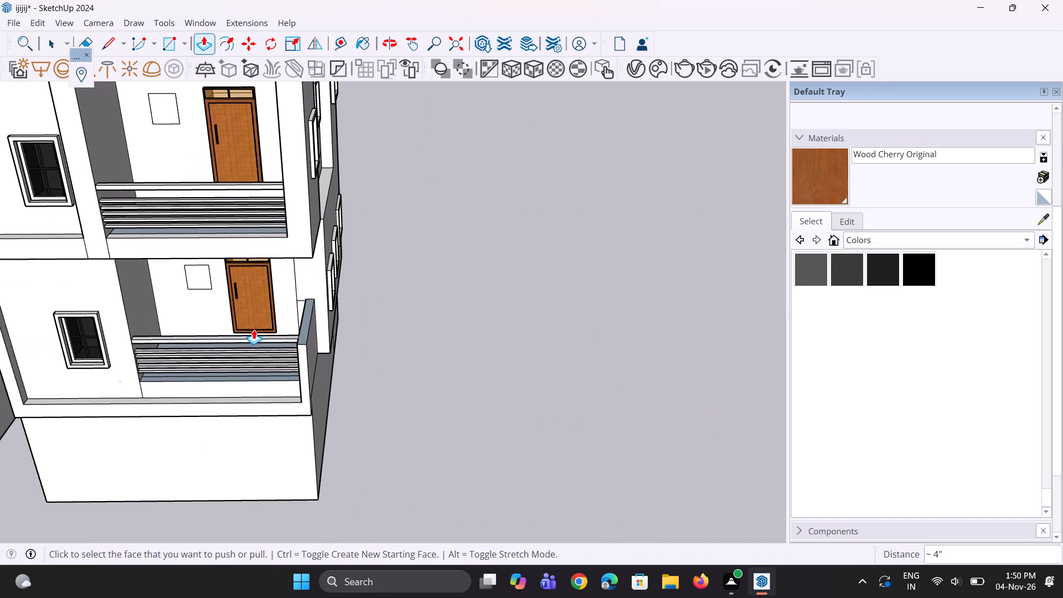
scroll(228, 142, up, 1)
middle_drag(228, 141, 239, 218)
scroll(239, 218, up, 17)
middle_drag(283, 235, 281, 194)
scroll(297, 138, up, 4)
click(300, 133)
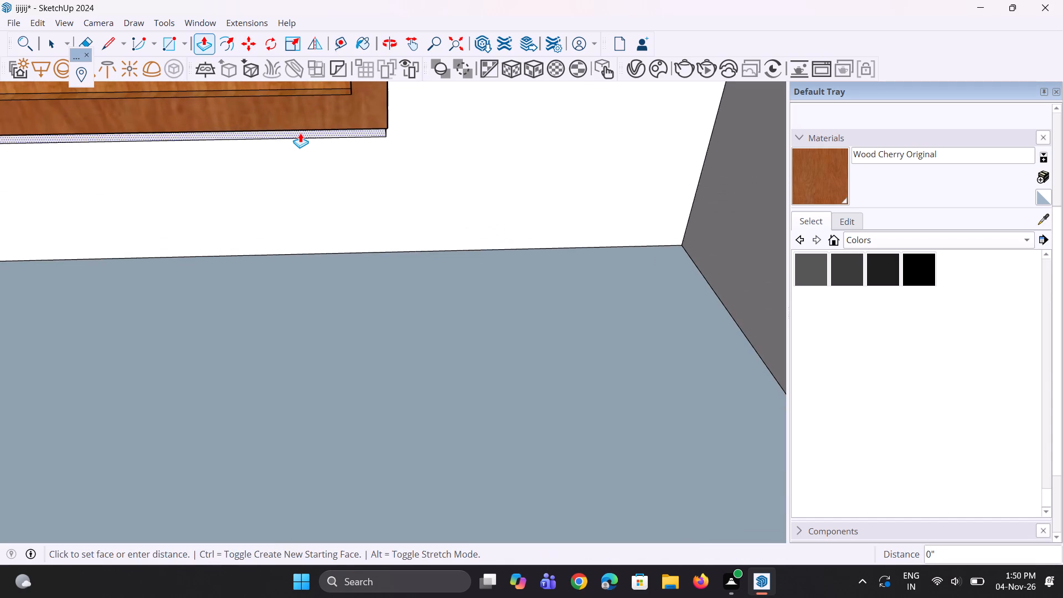
click(308, 130)
scroll(301, 205, down, 17)
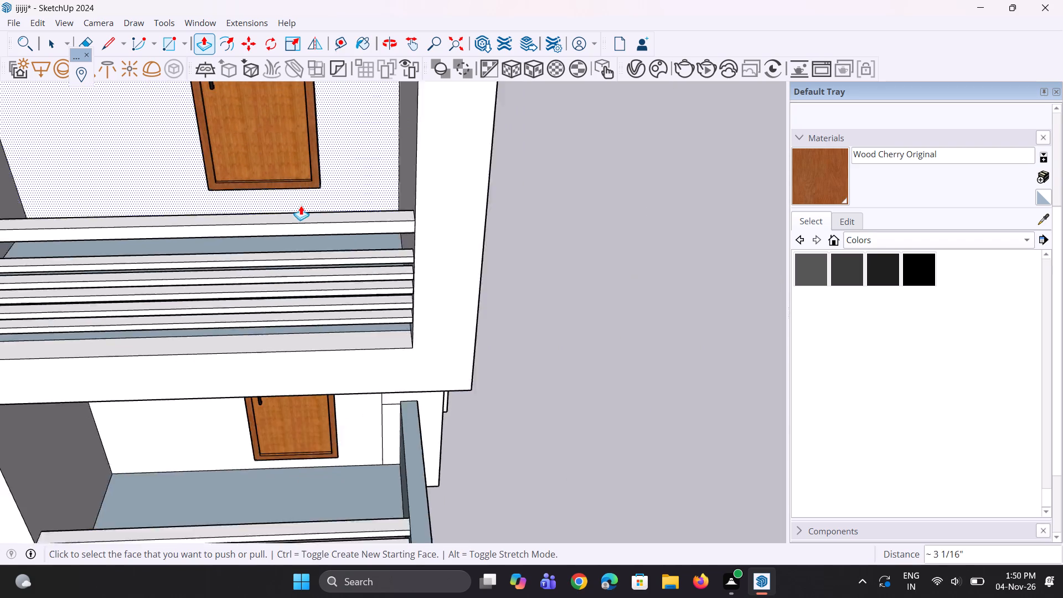
middle_drag(296, 244, 296, 183)
scroll(296, 183, up, 1)
scroll(296, 181, down, 5)
key(space)
scroll(296, 181, down, 7)
key(space)
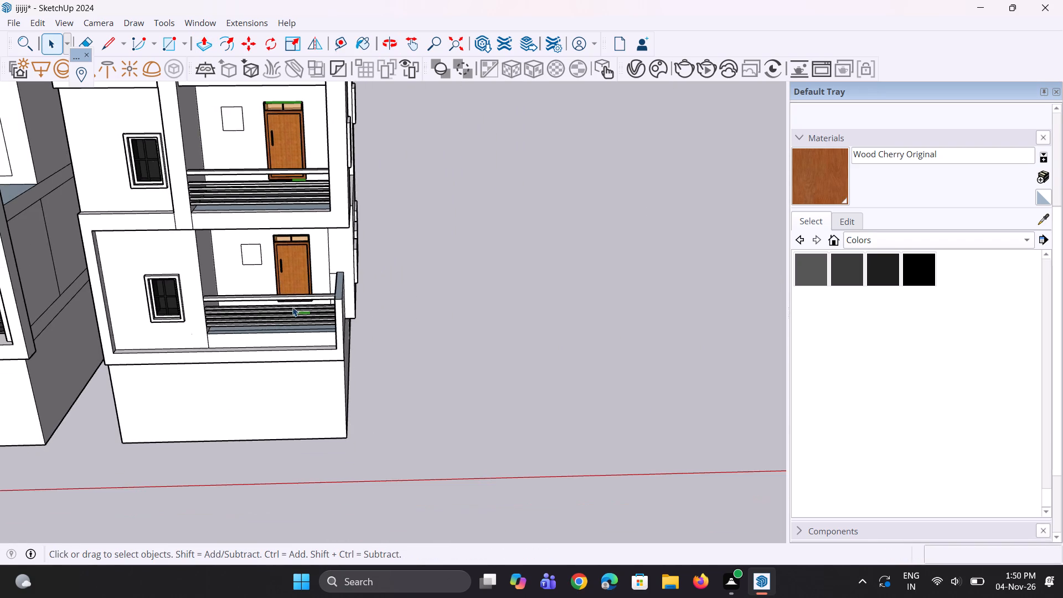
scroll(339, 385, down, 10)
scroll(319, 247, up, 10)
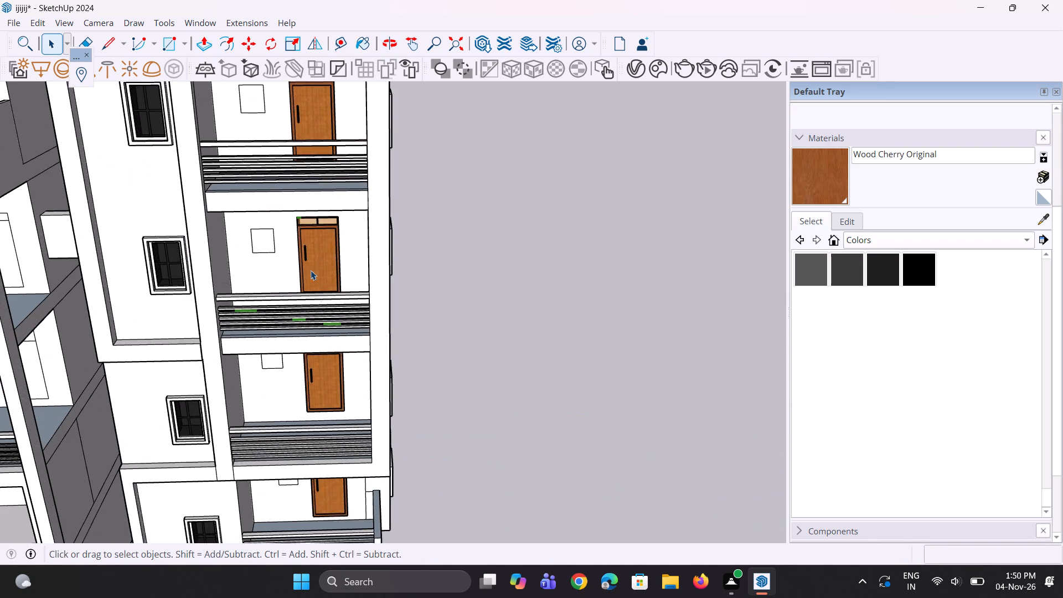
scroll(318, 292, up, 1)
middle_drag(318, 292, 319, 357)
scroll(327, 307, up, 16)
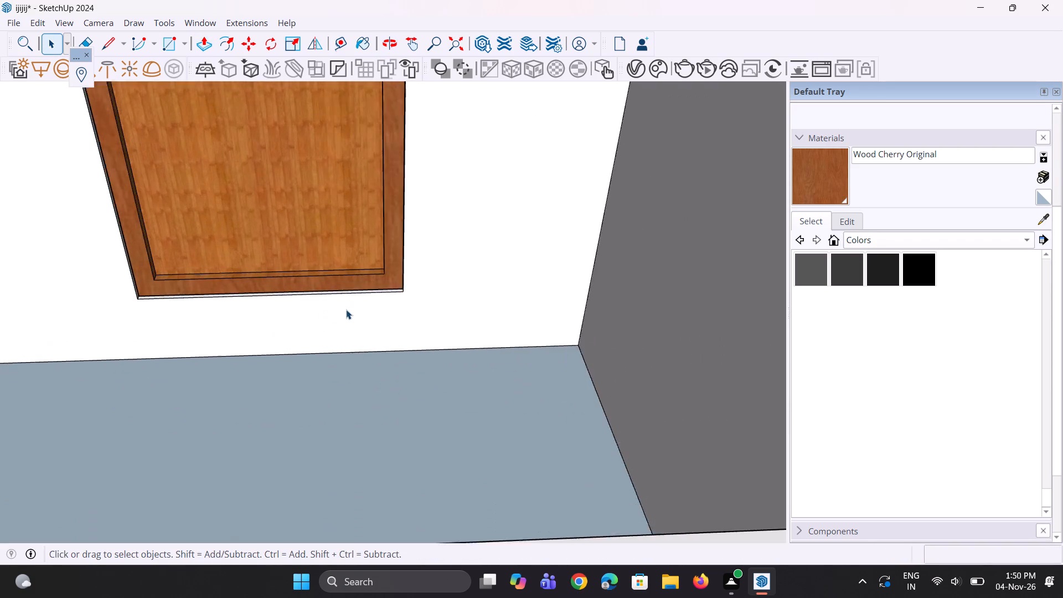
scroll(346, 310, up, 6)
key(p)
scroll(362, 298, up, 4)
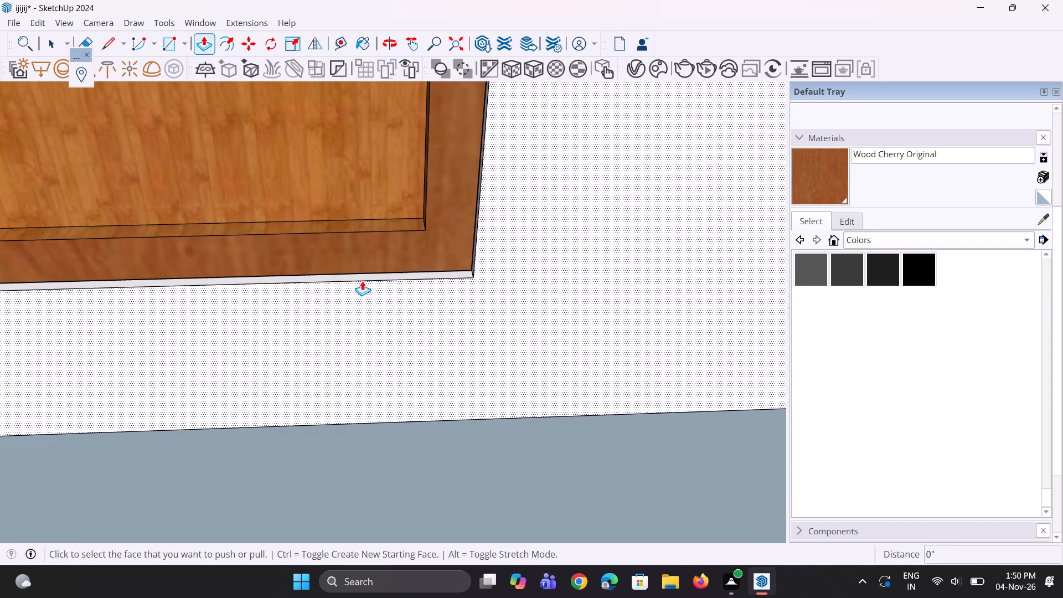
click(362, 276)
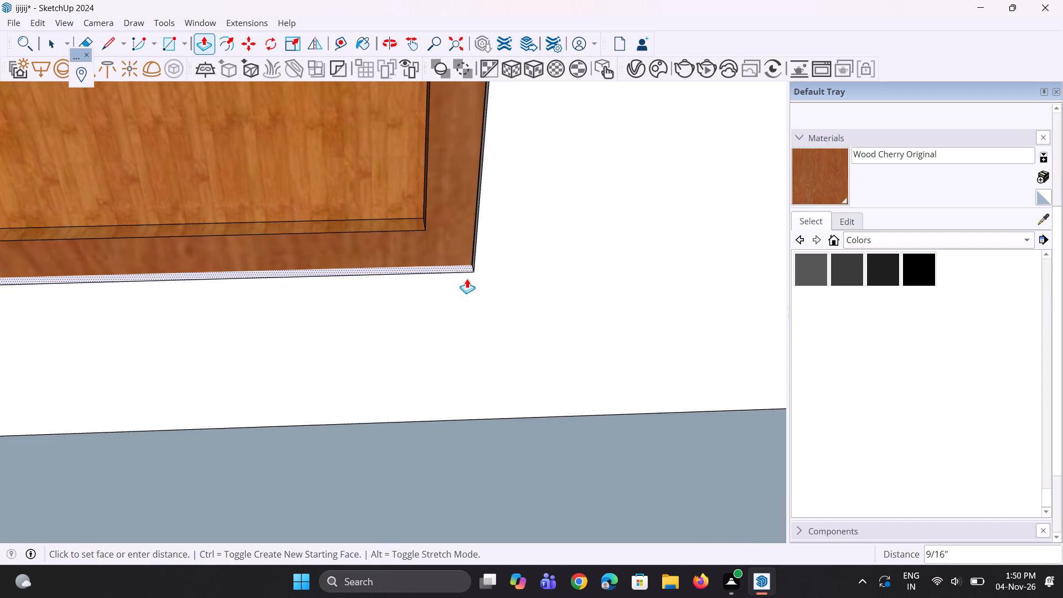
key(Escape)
Move the middle balcony's door group outward about 1 1/16" from the lower right corner of its opening, and deselect it.
scroll(455, 270, up, 3)
key(space)
click(452, 264)
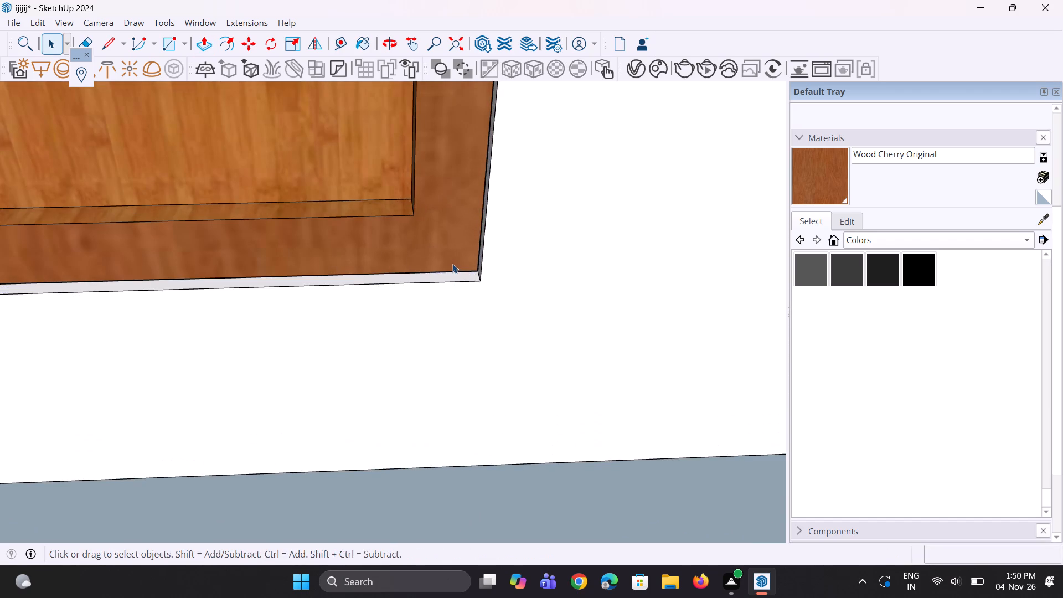
scroll(452, 264, up, 7)
key(m)
scroll(461, 288, up, 5)
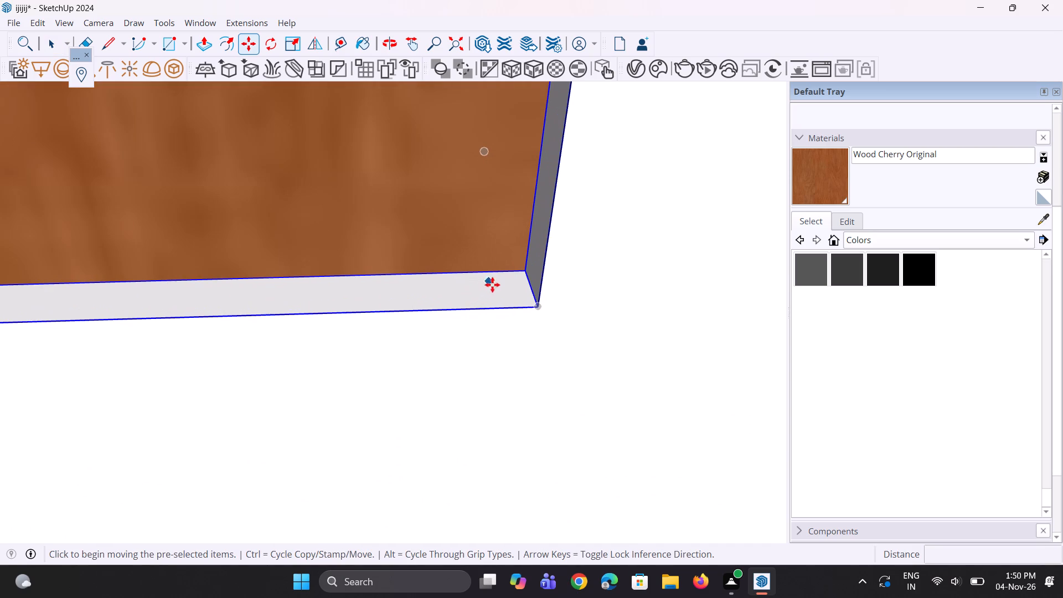
click(535, 307)
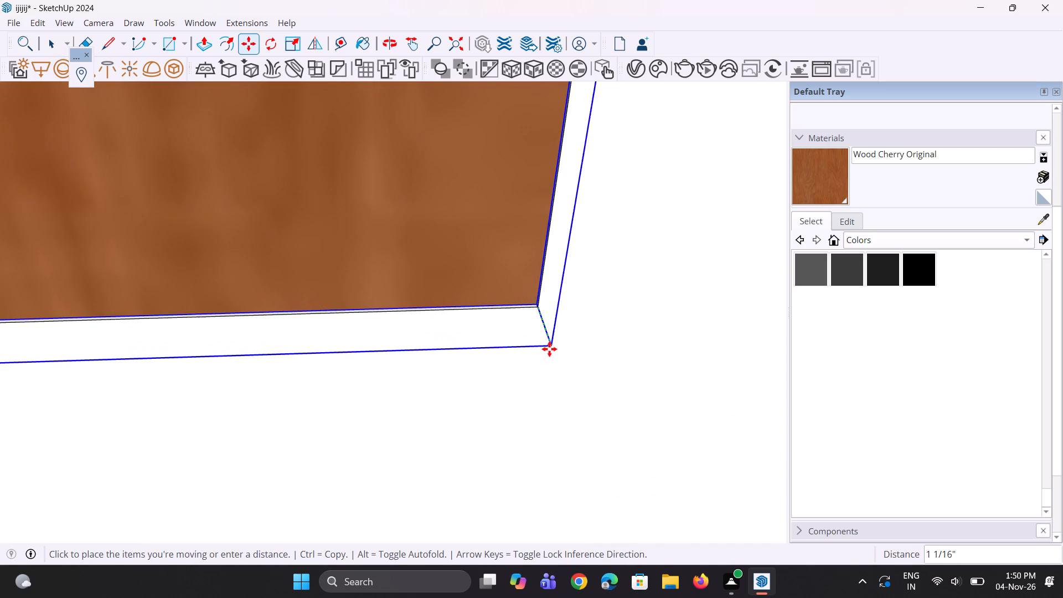
click(549, 349)
middle_drag(489, 332, 468, 277)
scroll(467, 277, down, 12)
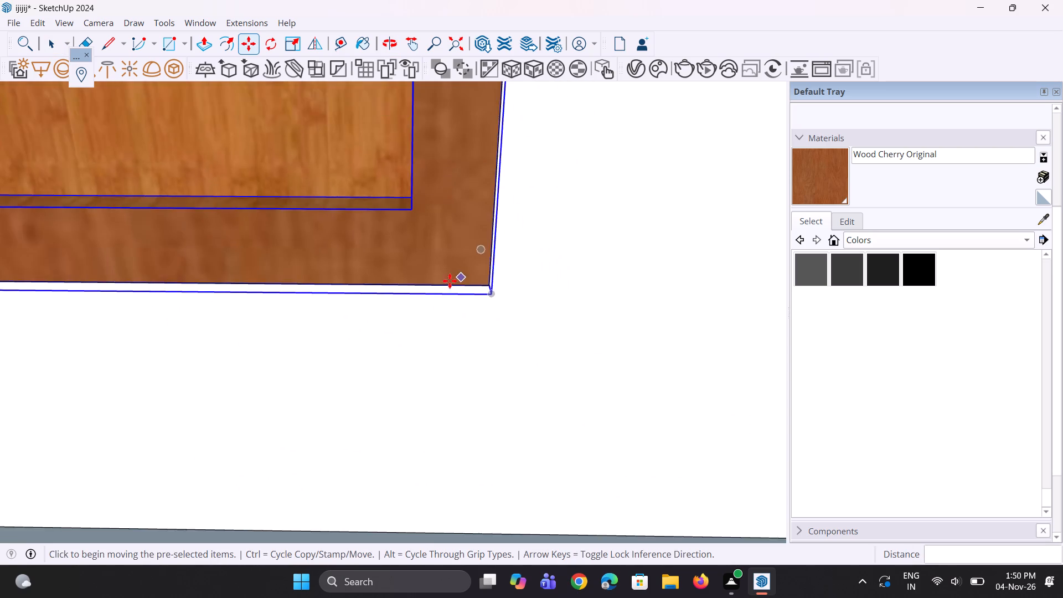
scroll(450, 281, down, 20)
scroll(450, 281, down, 4)
middle_drag(393, 309, 378, 277)
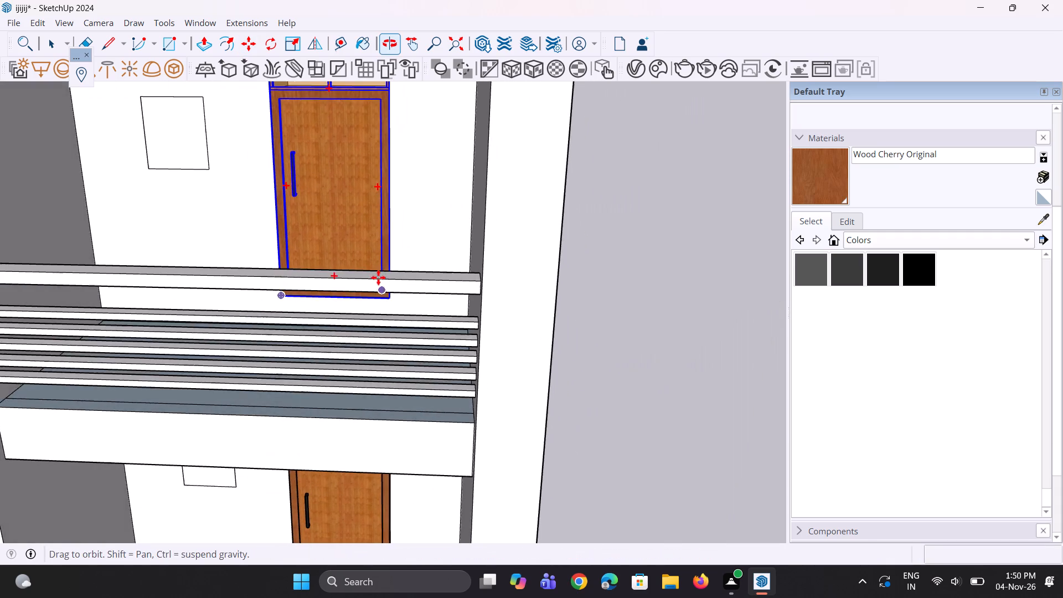
scroll(378, 285, down, 6)
key(space)
key(space)
click(561, 329)
Examine how the door sits against the bottom and side edges of the second balcony's opening, and check the upper balconies.
scroll(399, 513, down, 11)
scroll(390, 387, up, 2)
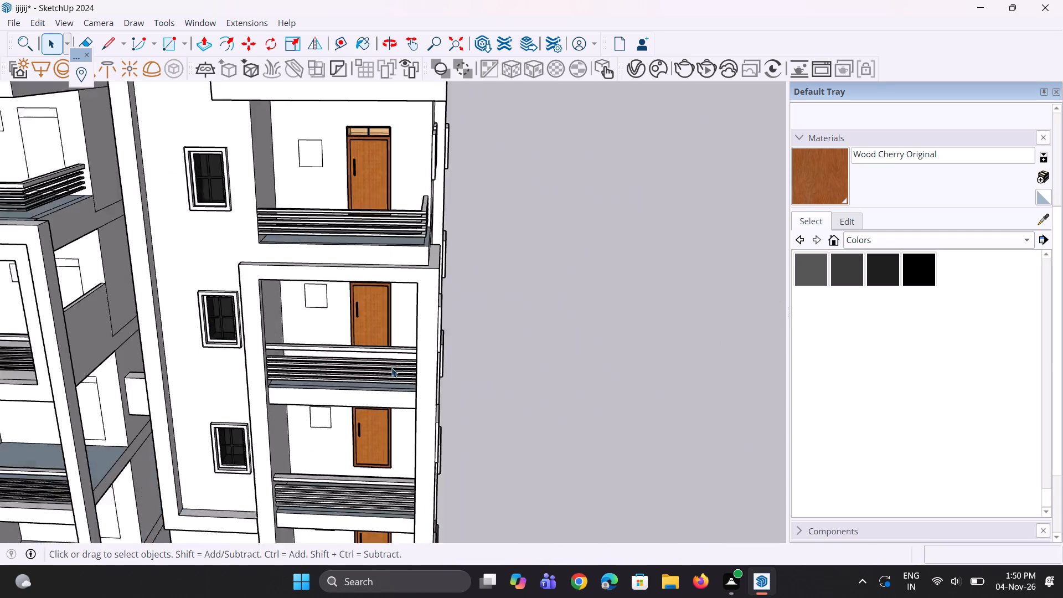
scroll(391, 368, up, 9)
middle_drag(377, 306, 383, 355)
scroll(383, 355, down, 1)
scroll(360, 396, up, 13)
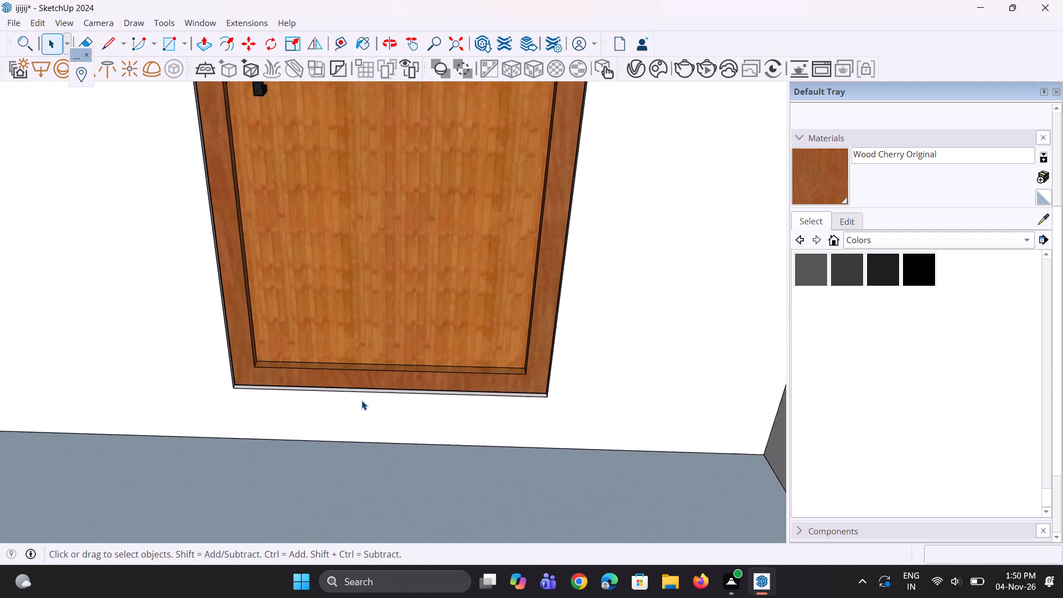
scroll(362, 400, up, 4)
middle_drag(302, 397, 235, 367)
scroll(183, 349, up, 12)
scroll(189, 355, down, 3)
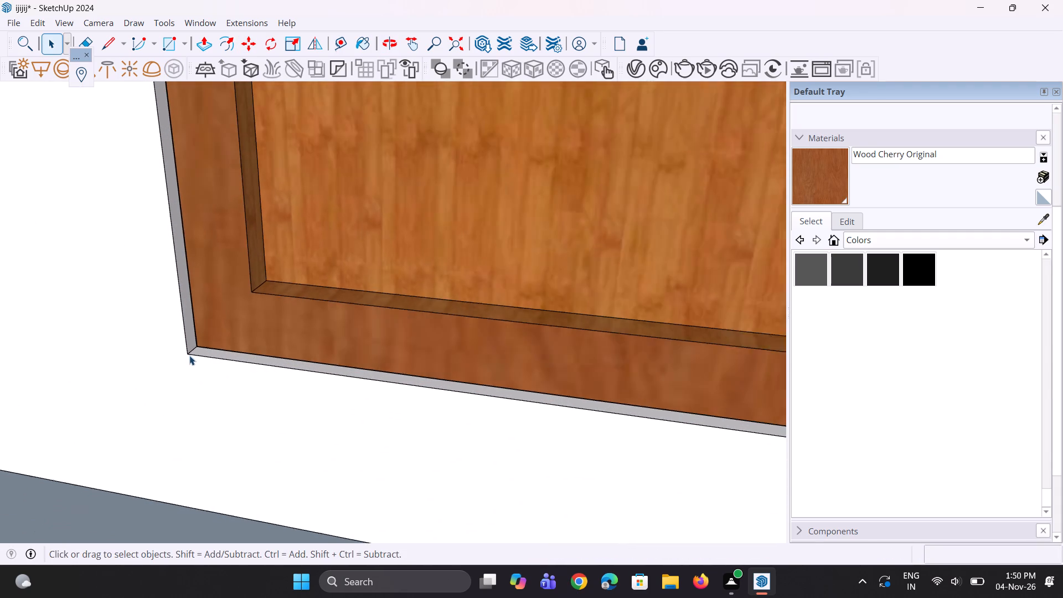
scroll(189, 355, down, 20)
scroll(189, 355, down, 11)
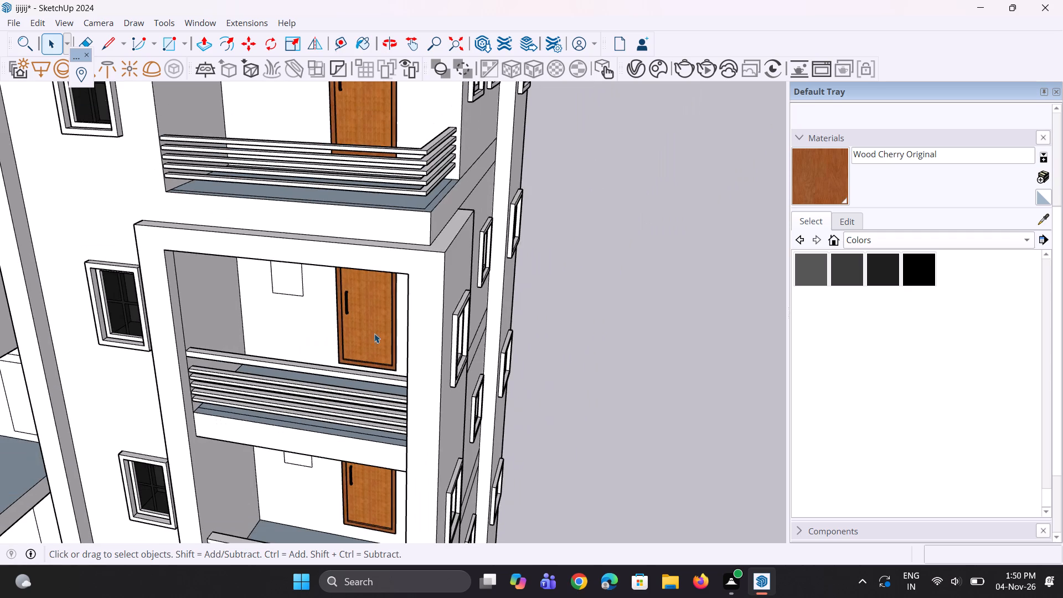
scroll(354, 182, down, 4)
middle_drag(343, 169, 342, 233)
scroll(356, 224, up, 1)
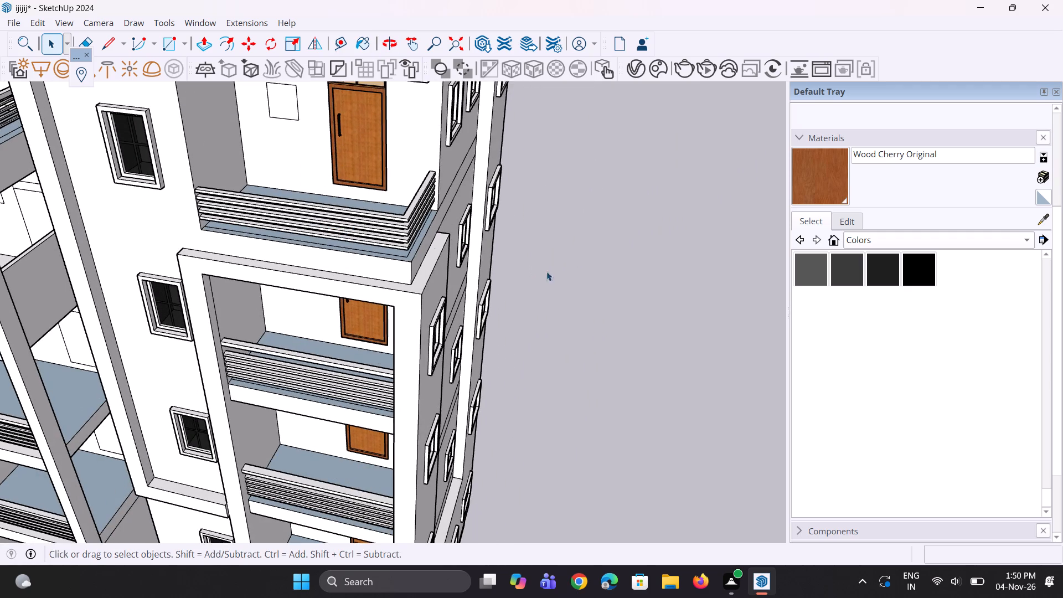
Push/Pull the door and transom faces of the neighbouring tower's top balcony inward to recess its door opening.
click(565, 271)
middle_drag(225, 444, 346, 359)
scroll(370, 348, down, 9)
scroll(239, 245, up, 2)
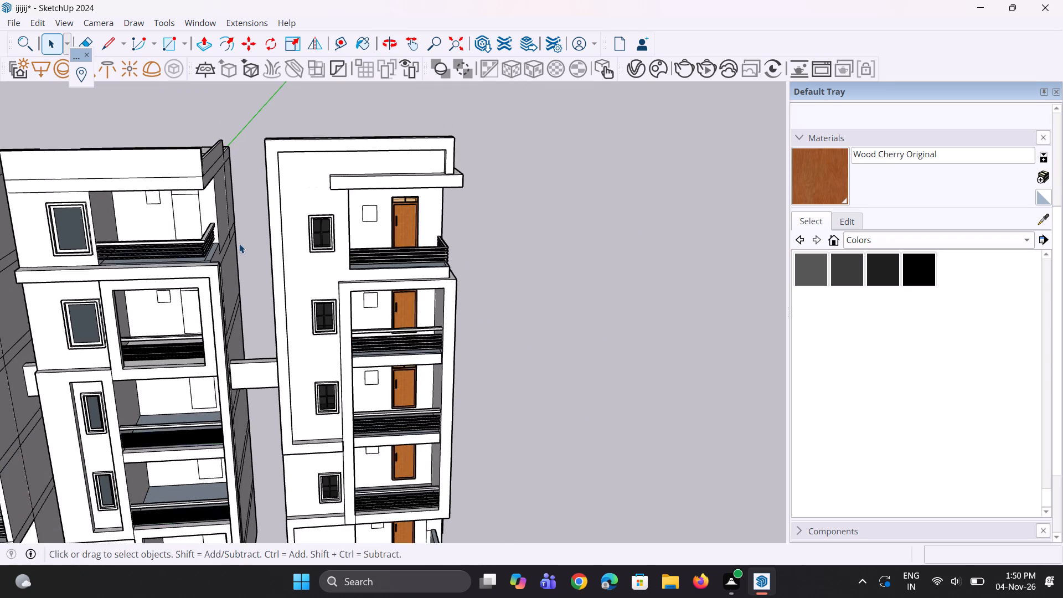
key(p)
scroll(234, 235, up, 3)
scroll(189, 221, up, 3)
click(167, 214)
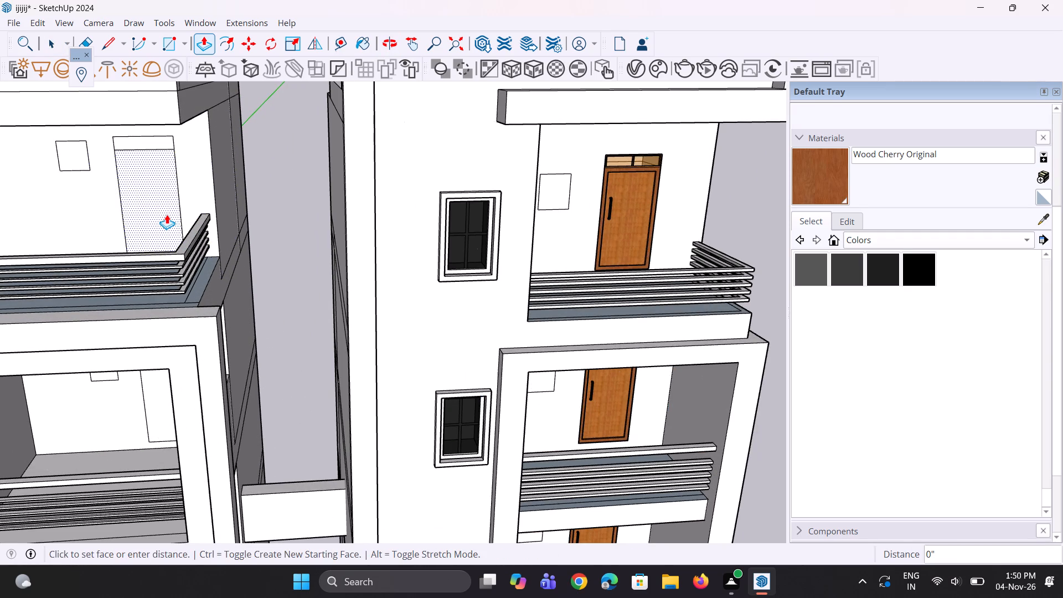
click(164, 201)
double_click(146, 145)
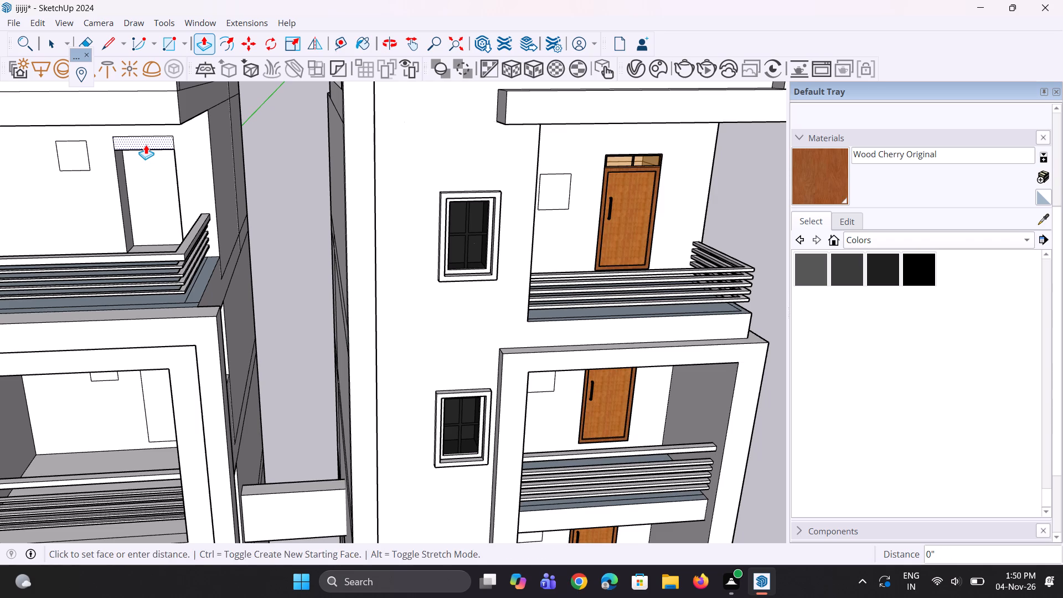
Push/Pull the door and transom faces of the neighbouring tower's second-highest balcony inward by the same depth.
scroll(146, 145, down, 5)
scroll(121, 317, up, 6)
double_click(168, 326)
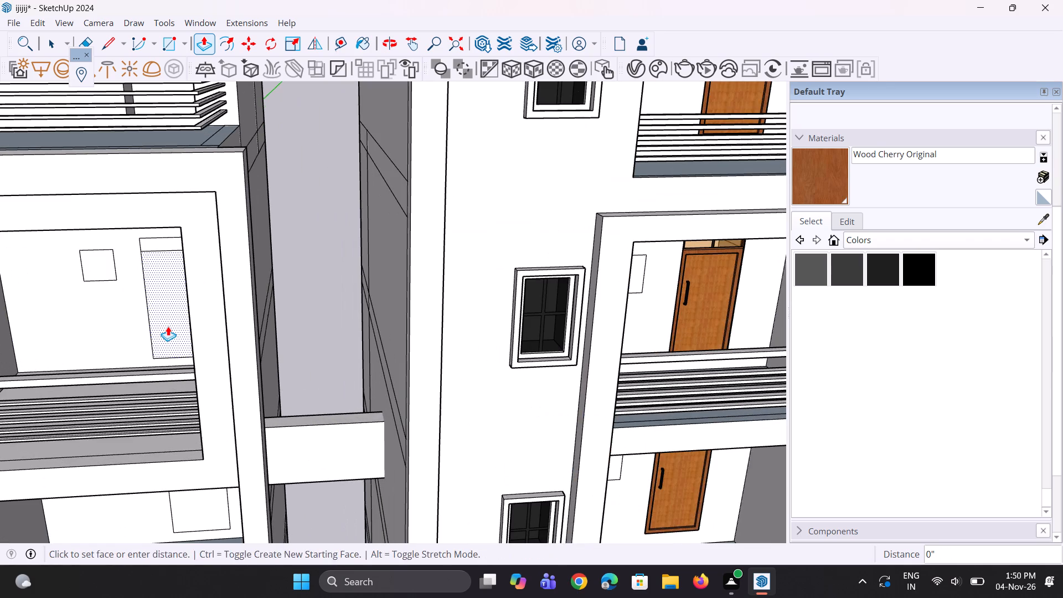
scroll(169, 252, up, 2)
double_click(167, 240)
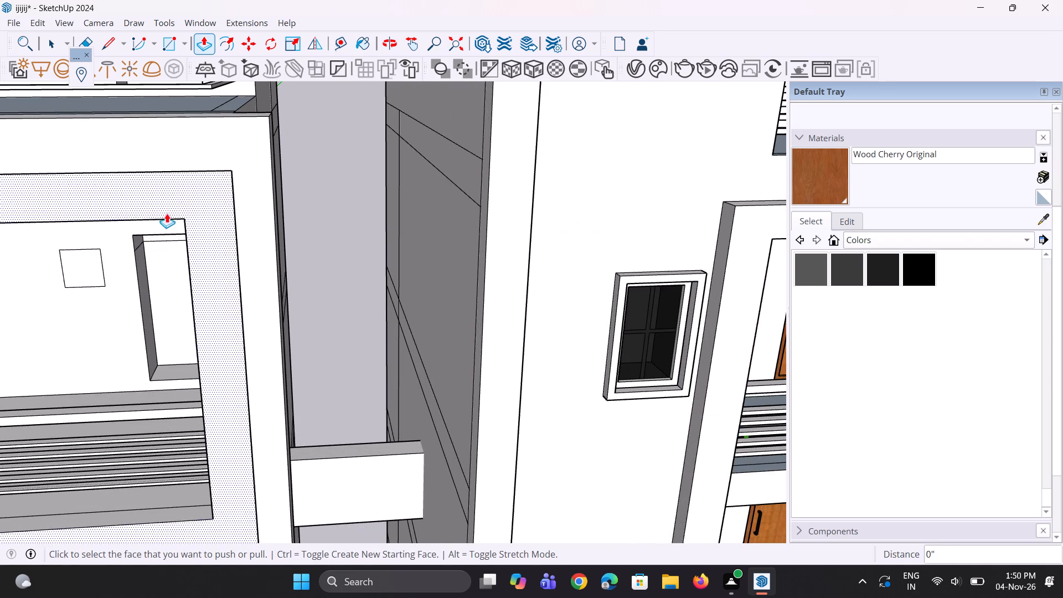
Push/Pull the door and transom faces of the neighbouring tower's middle balcony inward by the same depth.
scroll(167, 213, down, 15)
middle_drag(177, 349, 214, 318)
scroll(135, 390, up, 3)
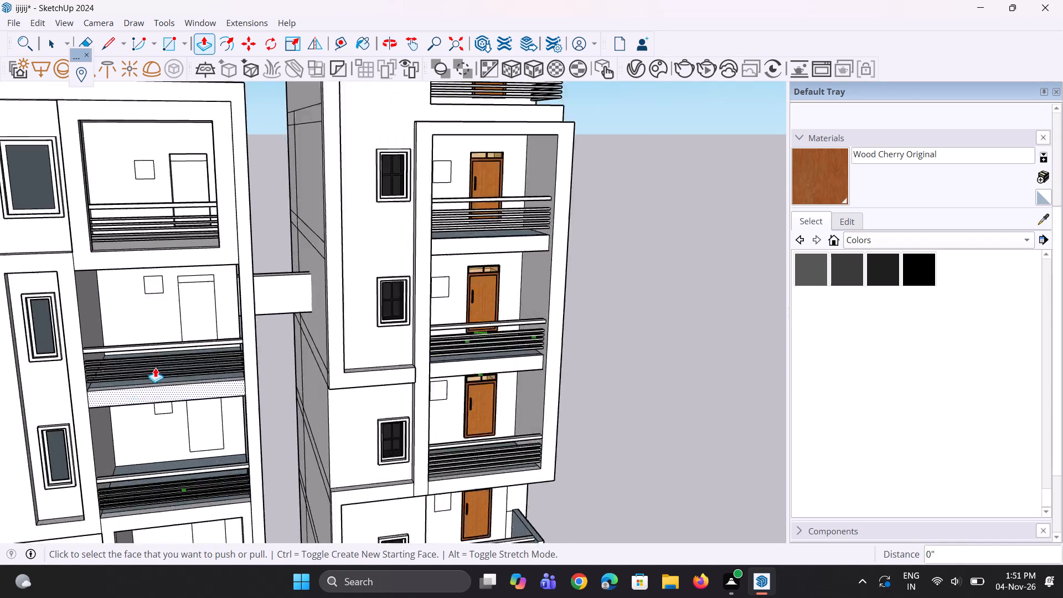
scroll(155, 368, up, 6)
double_click(203, 306)
scroll(209, 234, up, 3)
scroll(203, 298, up, 2)
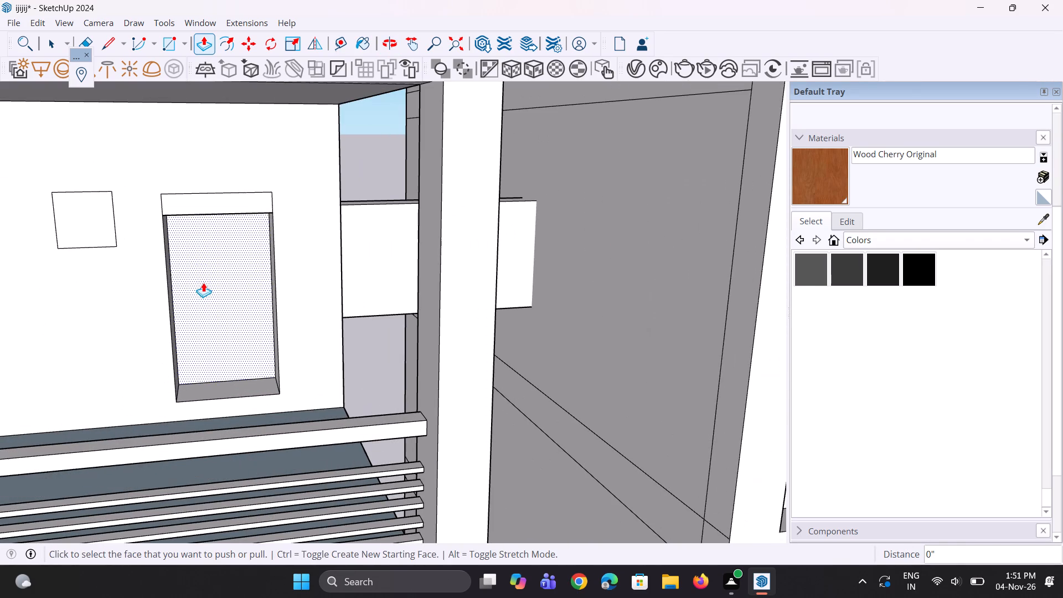
double_click(201, 201)
Push/Pull the door and transom faces of the neighbouring tower's second-lowest balcony inward by the same depth.
scroll(197, 201, down, 9)
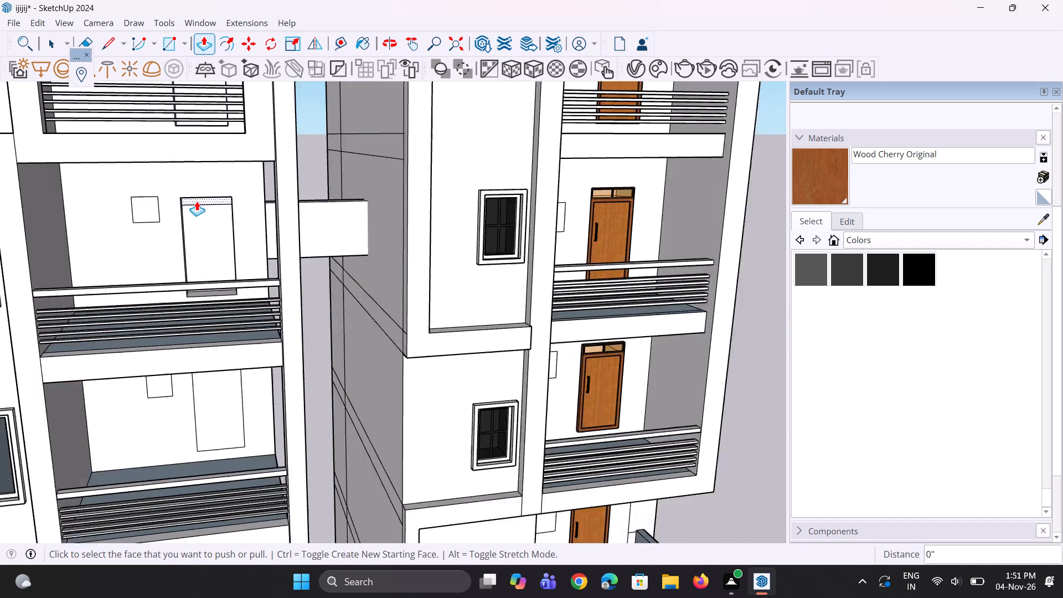
scroll(195, 209, down, 5)
scroll(202, 363, up, 7)
double_click(207, 334)
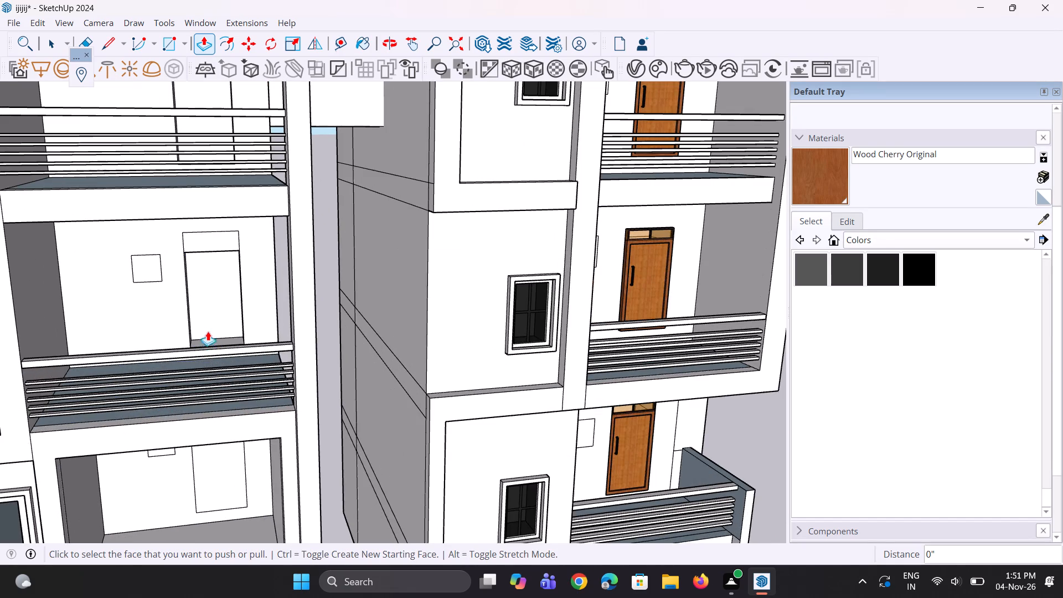
scroll(204, 228, up, 7)
double_click(204, 249)
Push/Pull the door and transom faces of the neighbouring tower's lowest balcony inward by the same depth.
scroll(204, 249, down, 5)
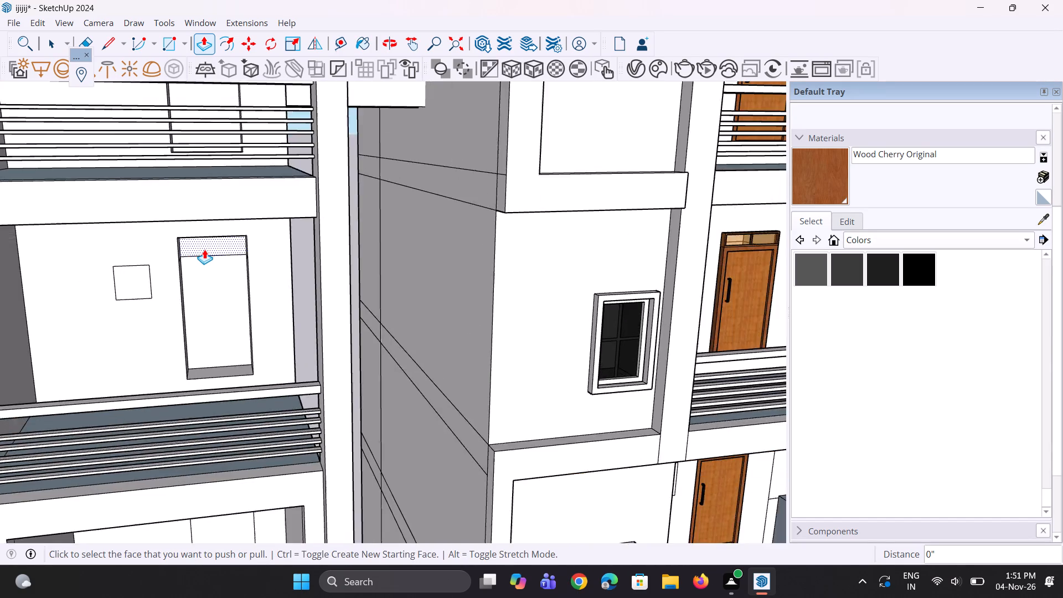
scroll(204, 249, down, 10)
scroll(219, 375, up, 6)
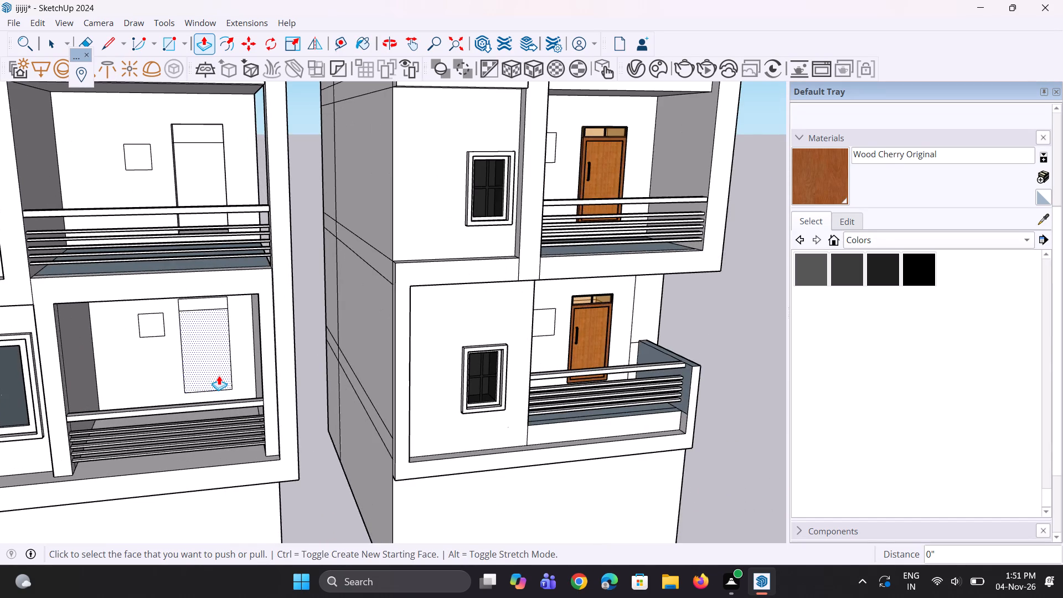
double_click(219, 375)
scroll(216, 308, up, 3)
double_click(215, 308)
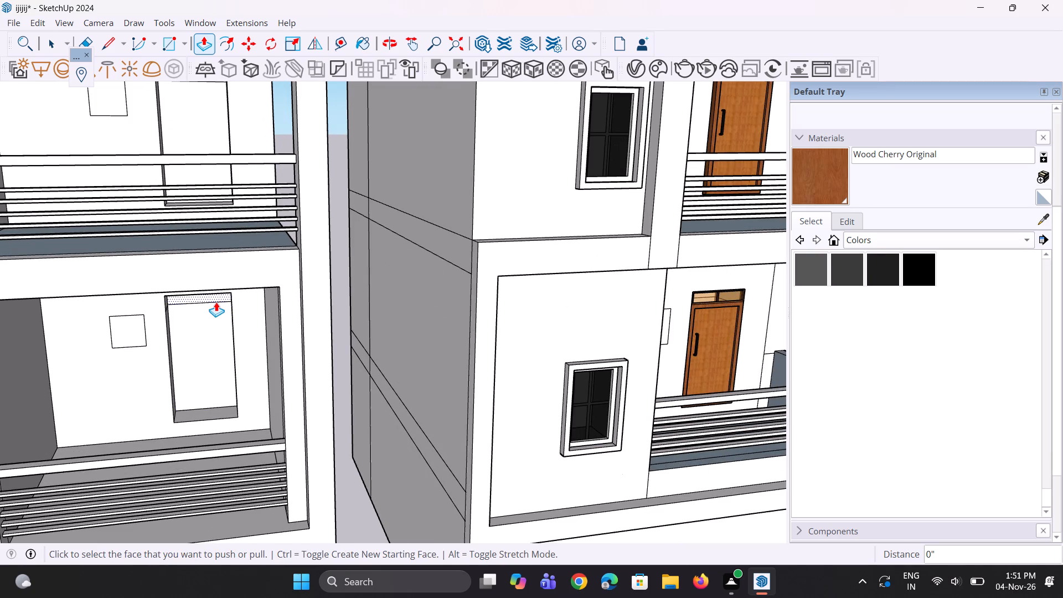
key(space)
key(space)
key(space)
scroll(205, 260, down, 16)
key(space)
key(space)
key(space)
Copy the finished tower's lowest balcony door about 39' 6 3/4" into the neighbouring tower's lowest balcony opening, placing it by its lower right corner.
middle_drag(287, 329, 269, 325)
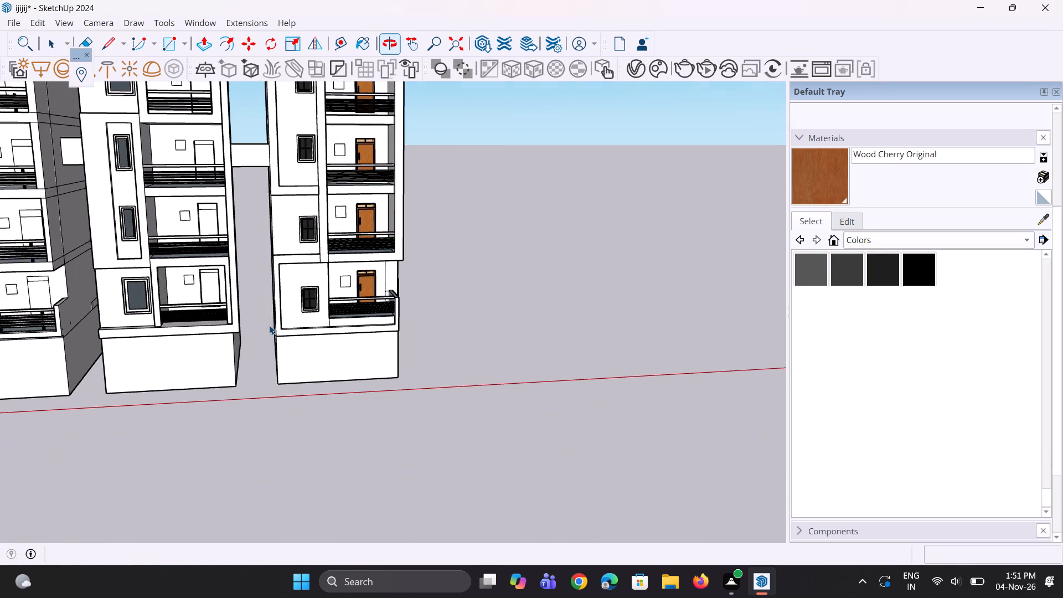
scroll(271, 336, down, 6)
scroll(313, 303, up, 10)
click(341, 295)
scroll(333, 291, up, 3)
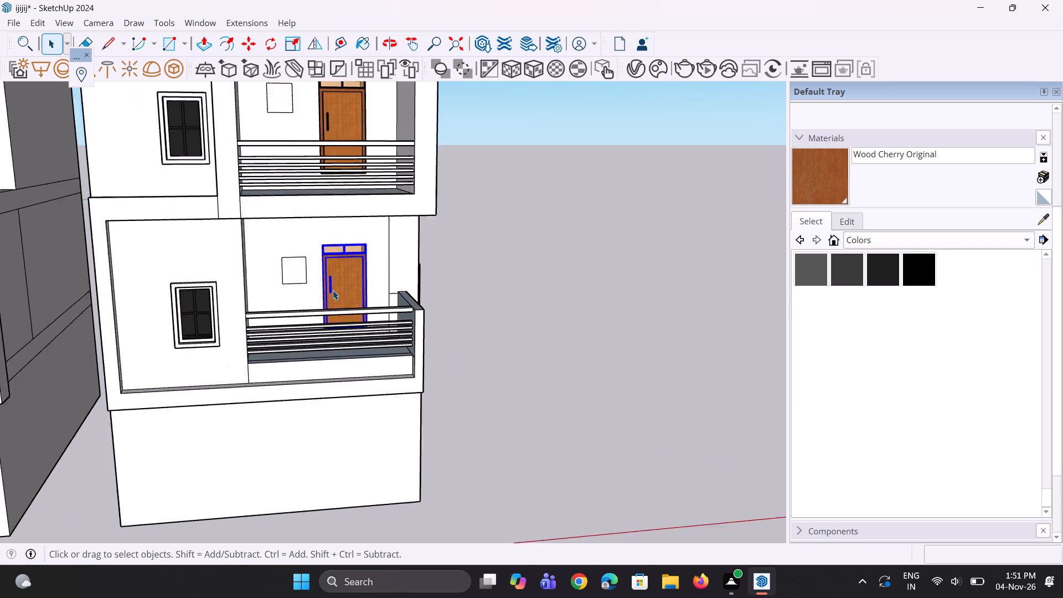
scroll(333, 290, up, 1)
middle_drag(333, 290, 334, 341)
scroll(334, 341, down, 1)
key(m)
scroll(345, 322, up, 8)
ctrl+middle_drag(366, 315, 375, 347)
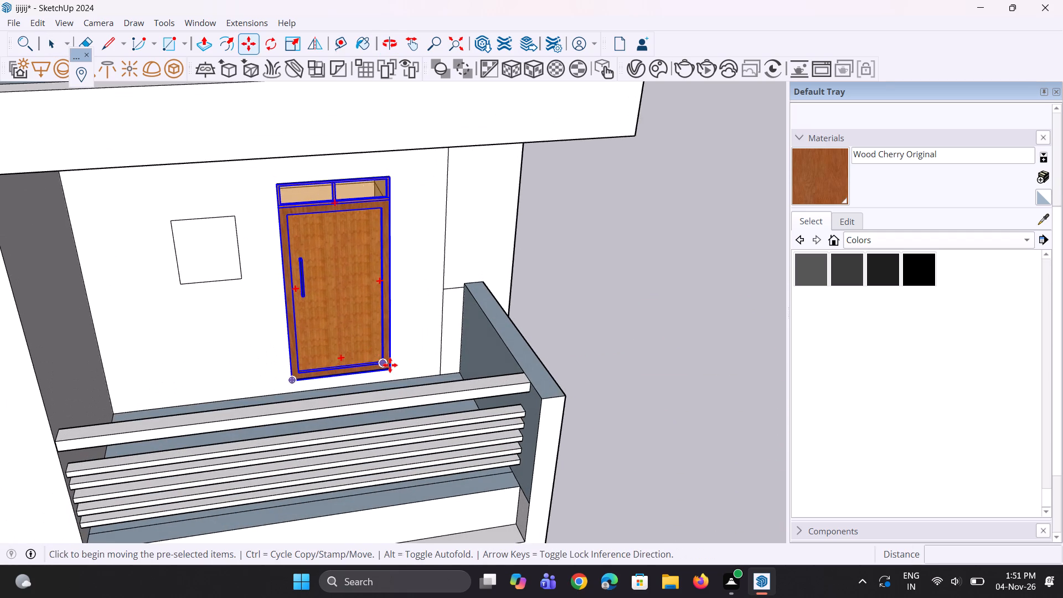
click(392, 367)
scroll(354, 367, down, 10)
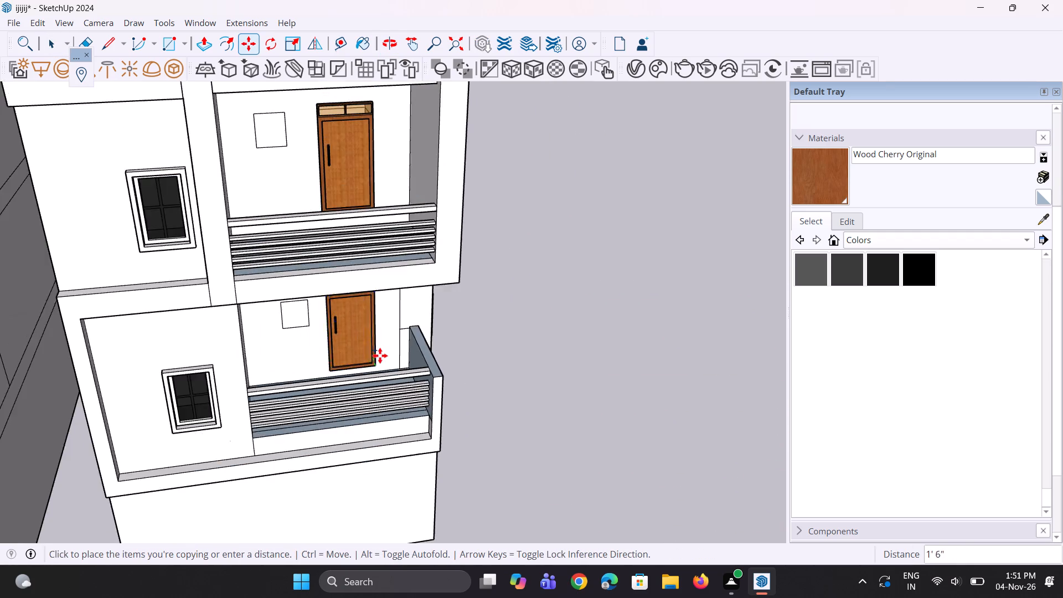
scroll(380, 355, down, 7)
scroll(198, 358, up, 9)
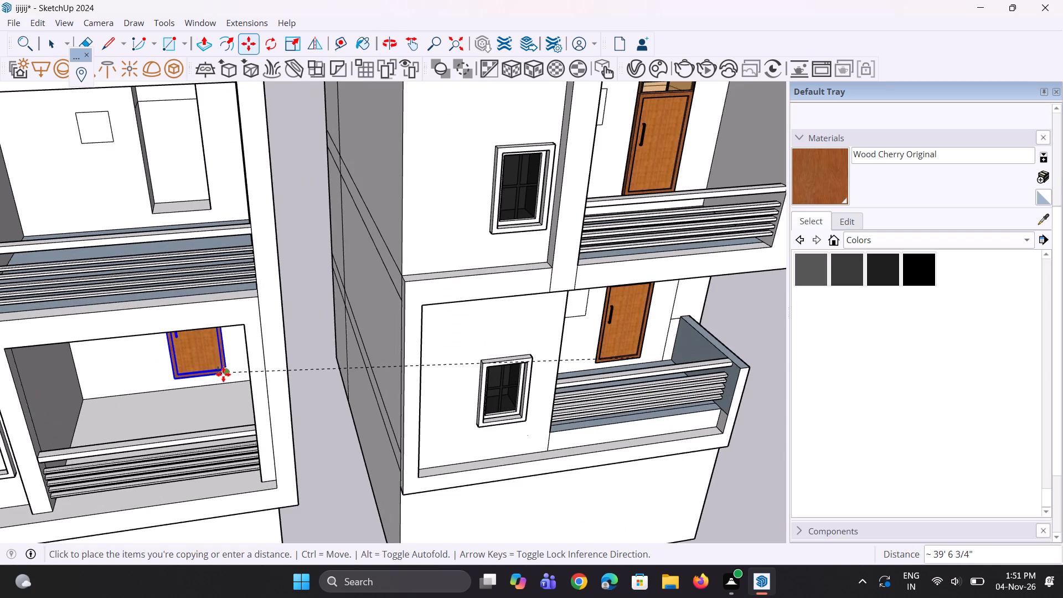
click(229, 373)
Copy the newly placed door up about 15' 11 3/4" into the neighbouring tower's second-lowest balcony opening.
middle_drag(242, 401, 251, 344)
scroll(254, 339, down, 4)
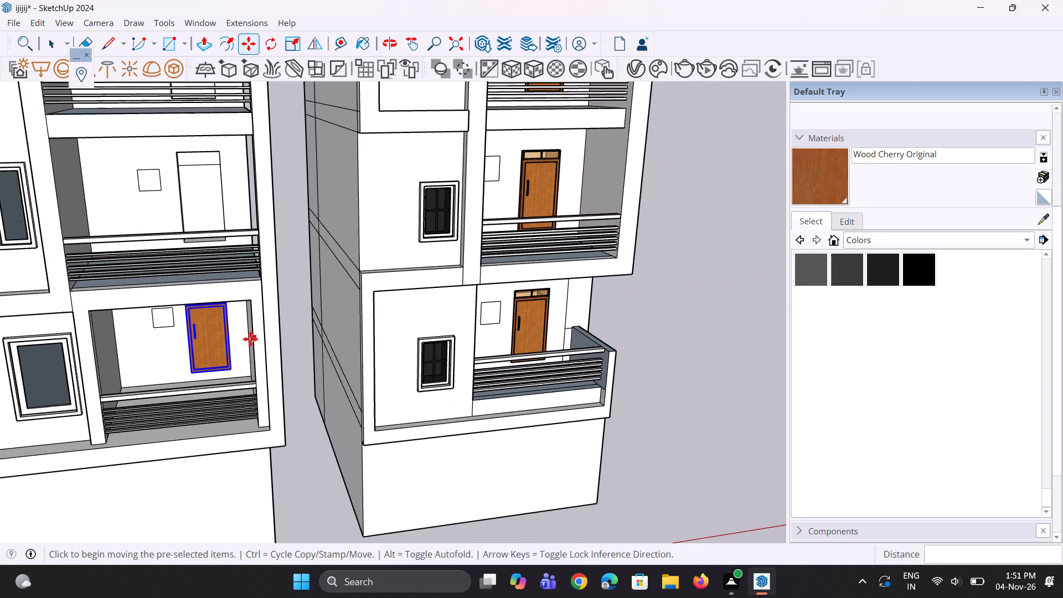
middle_drag(250, 339, 242, 310)
scroll(191, 299, up, 17)
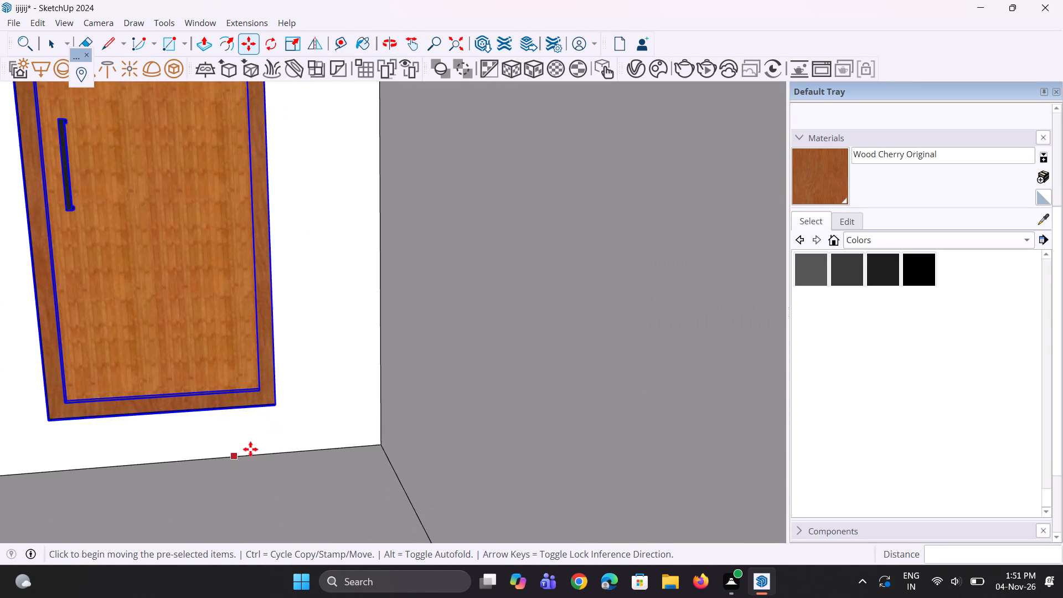
scroll(285, 427, up, 2)
click(274, 401)
scroll(286, 444, down, 5)
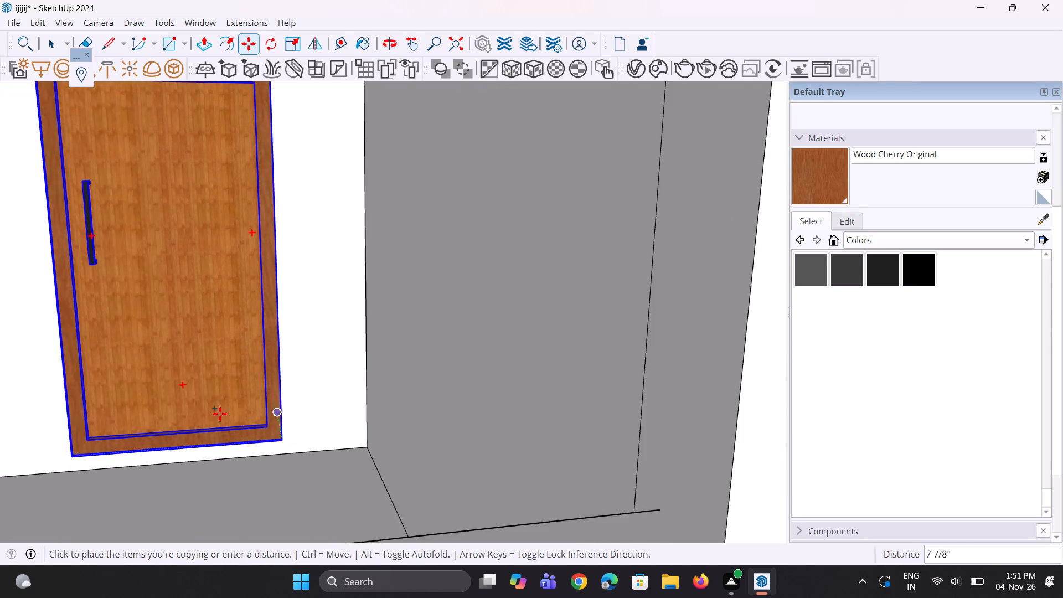
scroll(228, 436, down, 13)
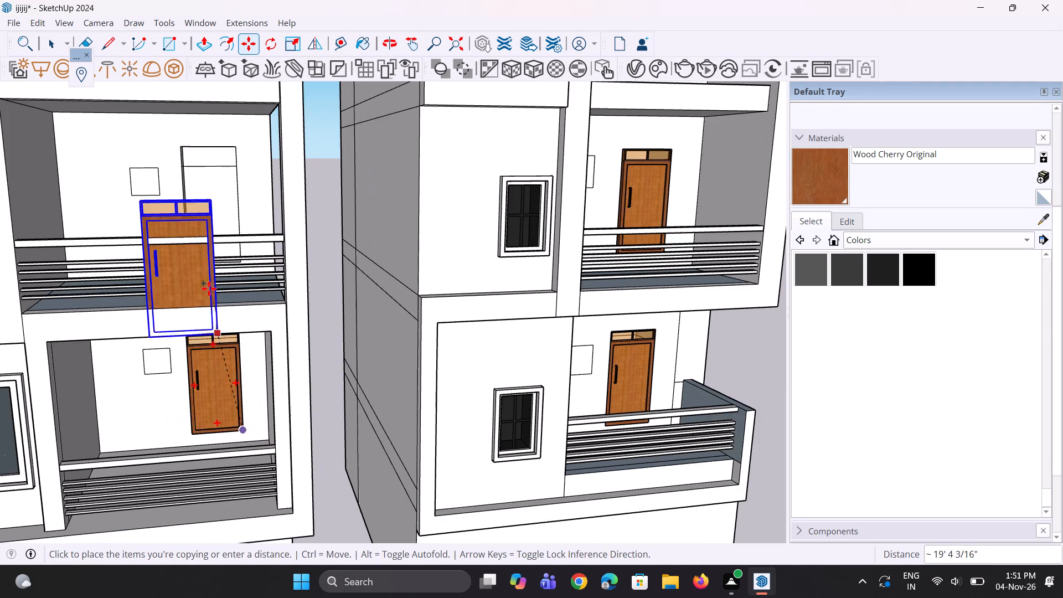
scroll(206, 195, up, 1)
middle_drag(207, 223, 217, 291)
scroll(218, 291, up, 4)
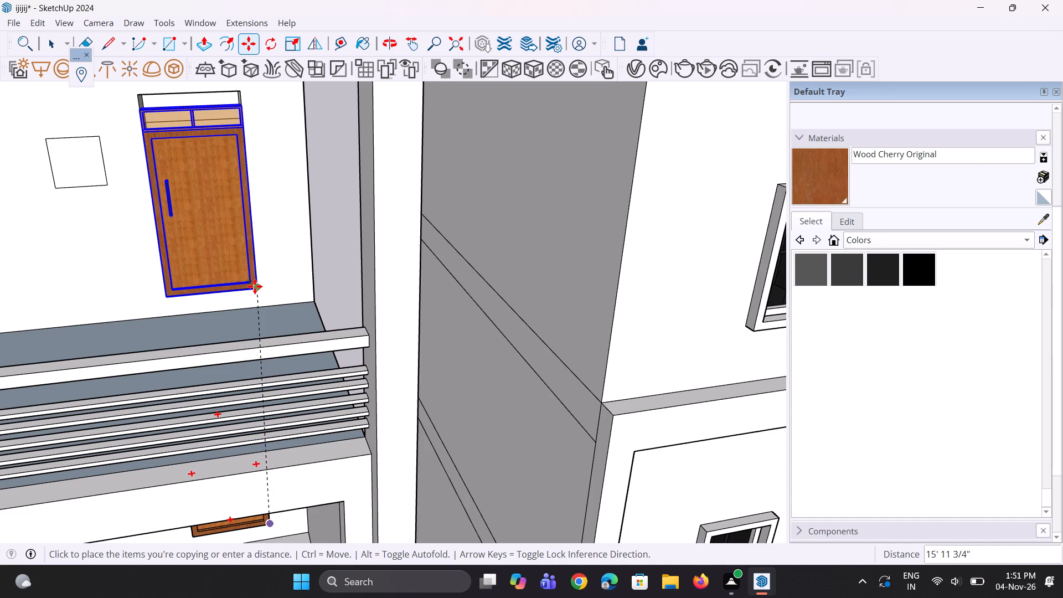
click(255, 286)
Move the second-lowest balcony's door up about 8 3/16" so its upper right corner meets the opening's upper corner.
scroll(275, 355, down, 4)
scroll(250, 192, up, 3)
middle_drag(224, 256, 215, 212)
scroll(214, 285, down, 3)
scroll(220, 161, up, 6)
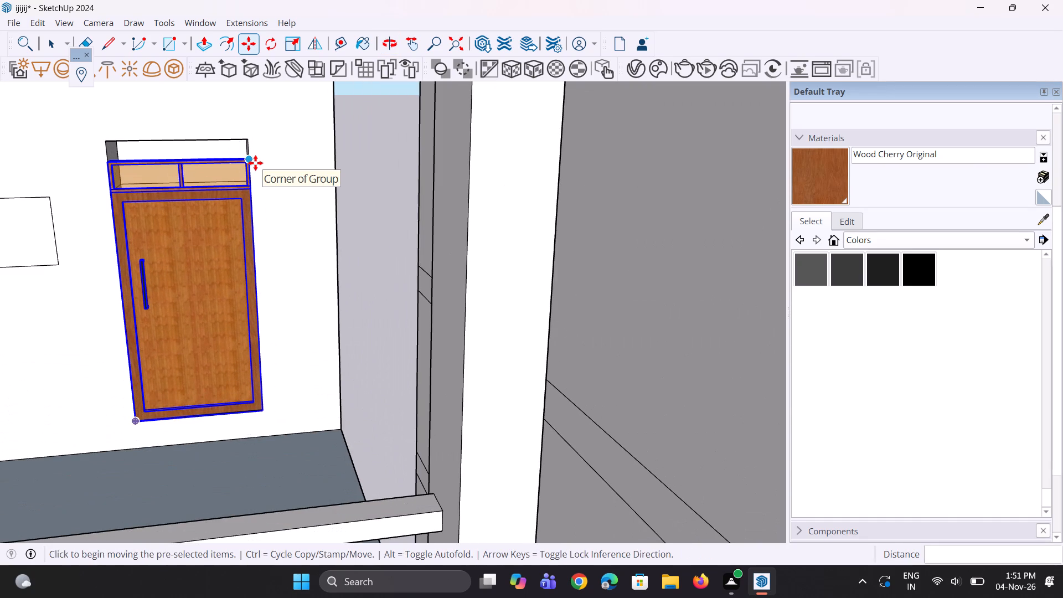
click(254, 161)
click(249, 143)
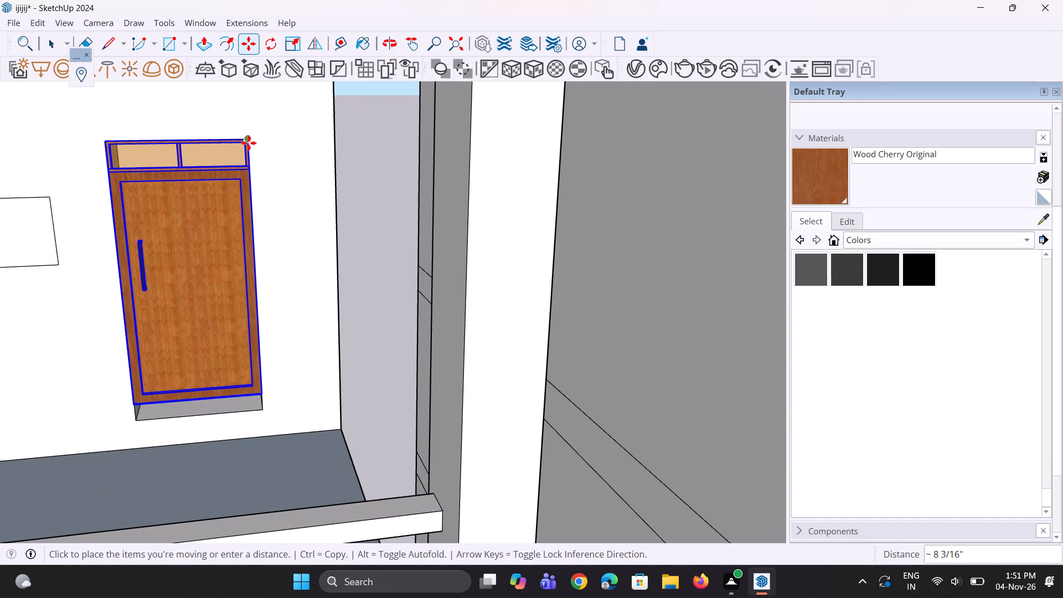
Copy the second-lowest balcony's door up about 15' 1 3/8" into the neighbouring tower's middle balcony opening.
click(265, 392)
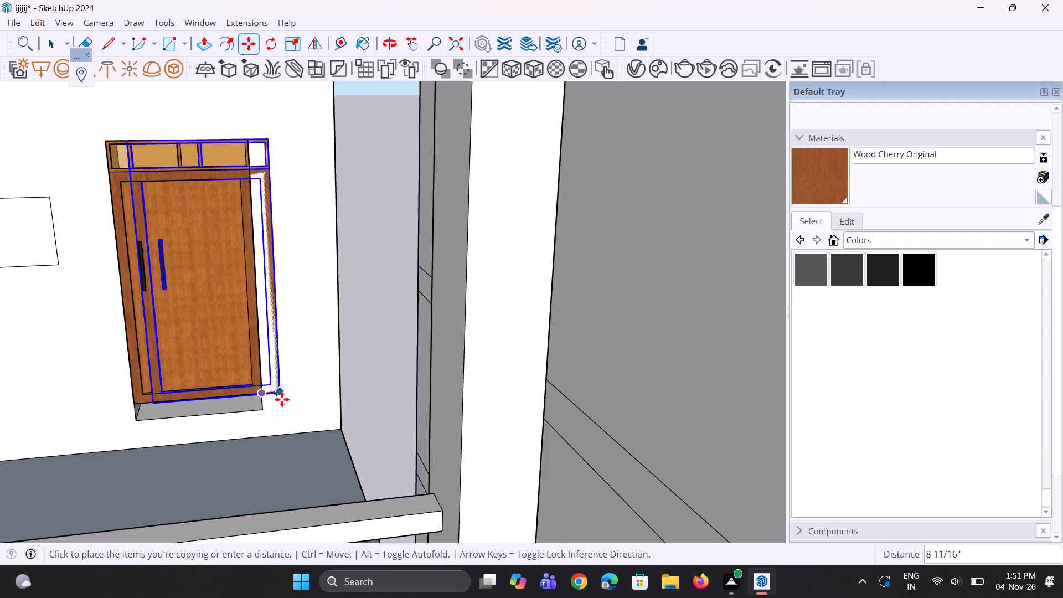
scroll(282, 399, down, 15)
middle_drag(242, 214, 249, 250)
scroll(260, 316, up, 2)
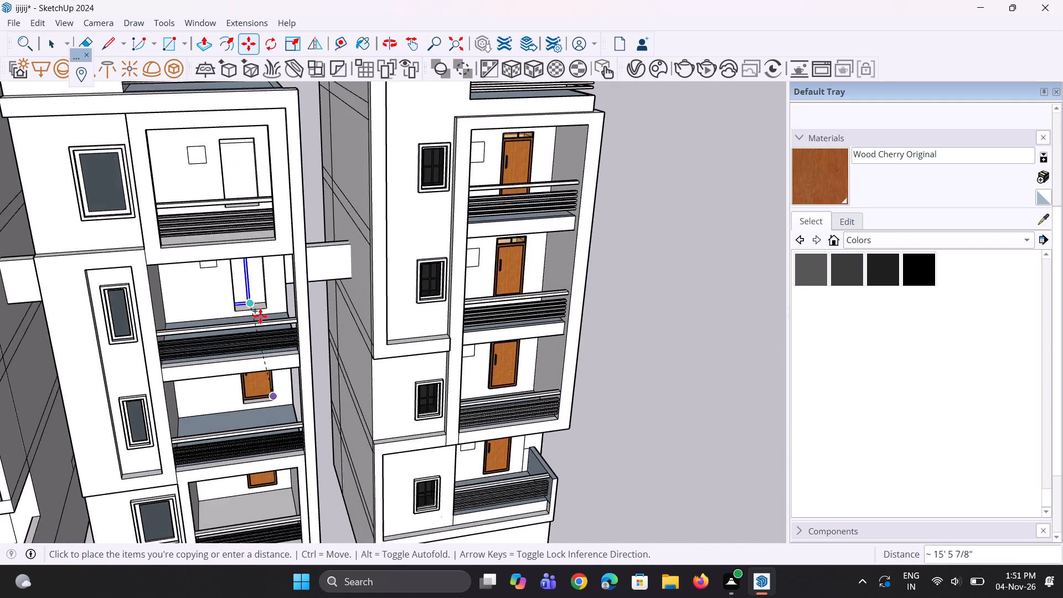
scroll(260, 316, up, 8)
click(271, 297)
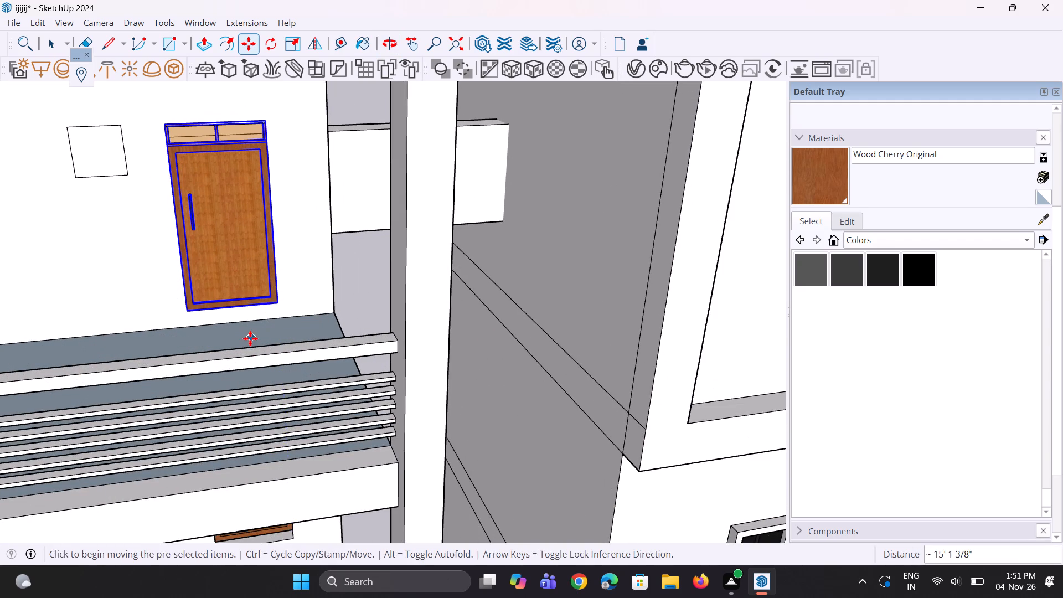
Copy the middle balcony's door up into the neighbouring tower's second-highest balcony opening, placing it by its lower right corner.
scroll(250, 338, down, 5)
middle_drag(264, 286, 252, 209)
middle_drag(252, 203, 260, 252)
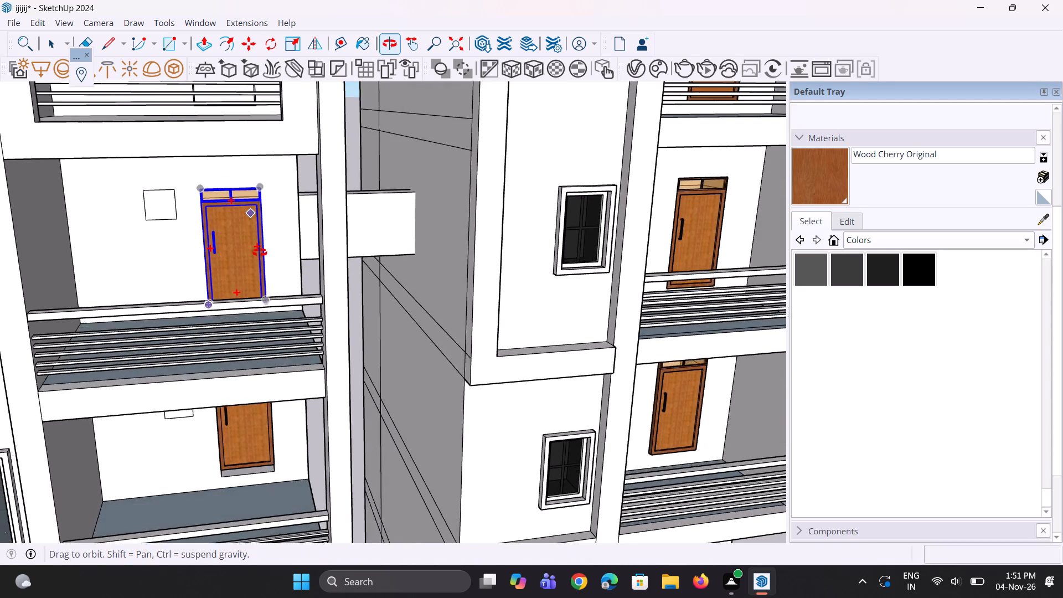
middle_drag(260, 252, 260, 255)
scroll(263, 274, up, 6)
click(265, 326)
scroll(220, 348, down, 3)
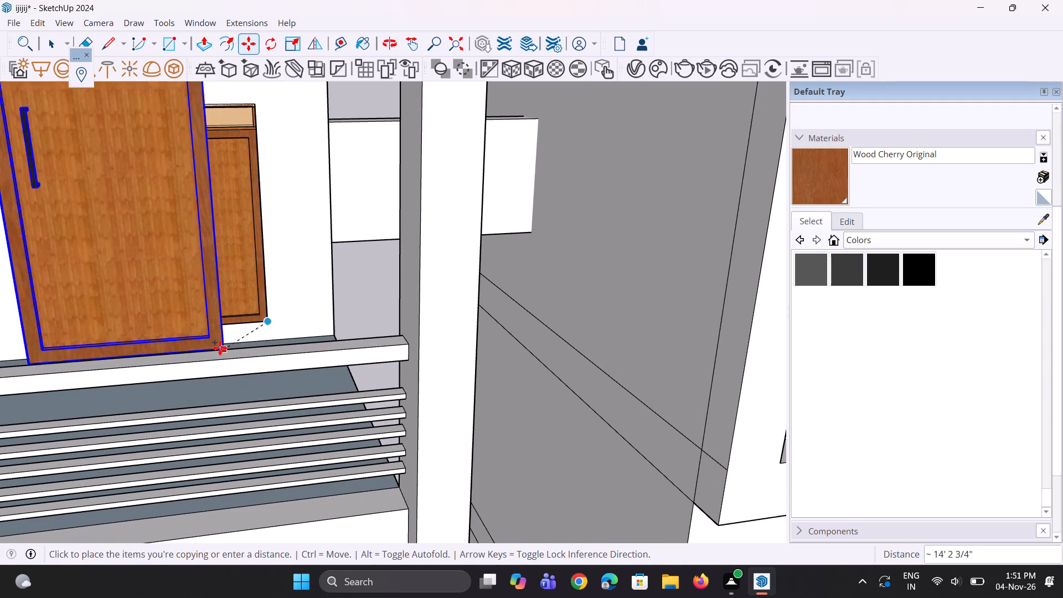
scroll(220, 348, down, 11)
scroll(230, 220, up, 3)
middle_drag(229, 214, 216, 233)
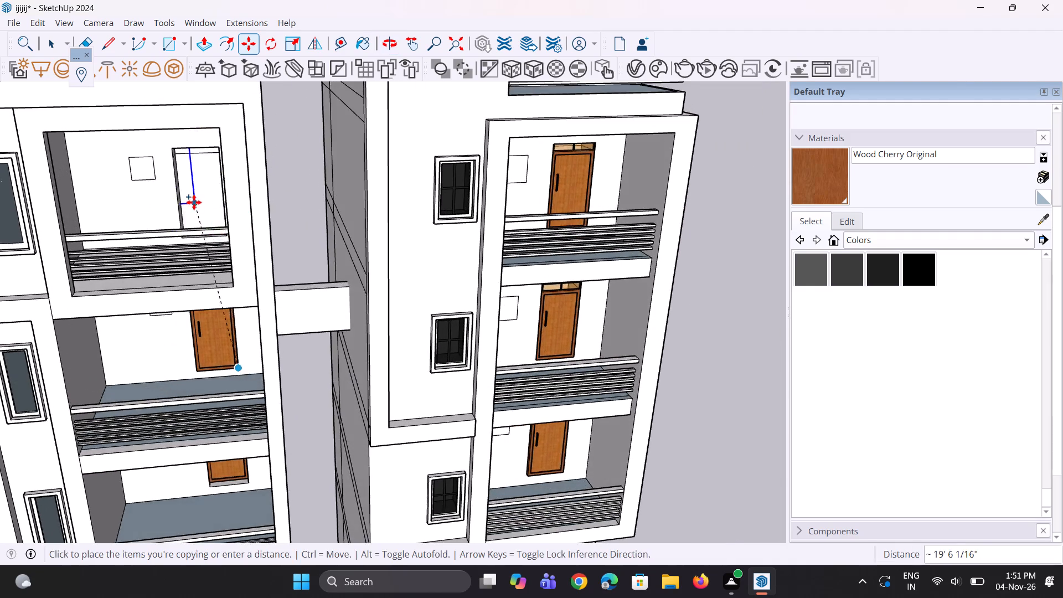
scroll(194, 202, up, 7)
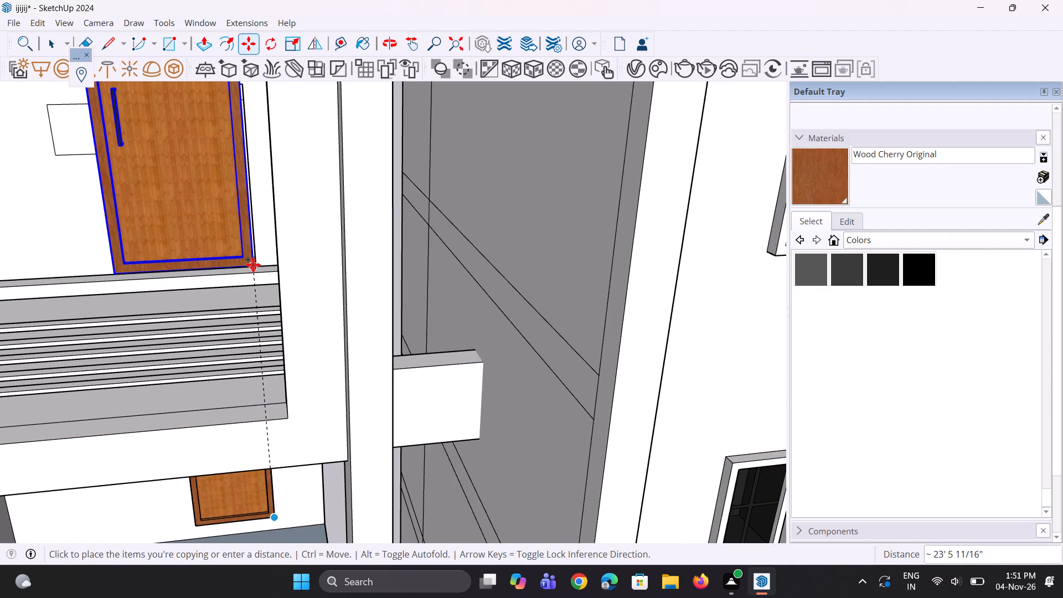
click(255, 262)
Move the second-highest balcony's door down so its upper right corner meets the opening's upper corner.
scroll(233, 213, up, 6)
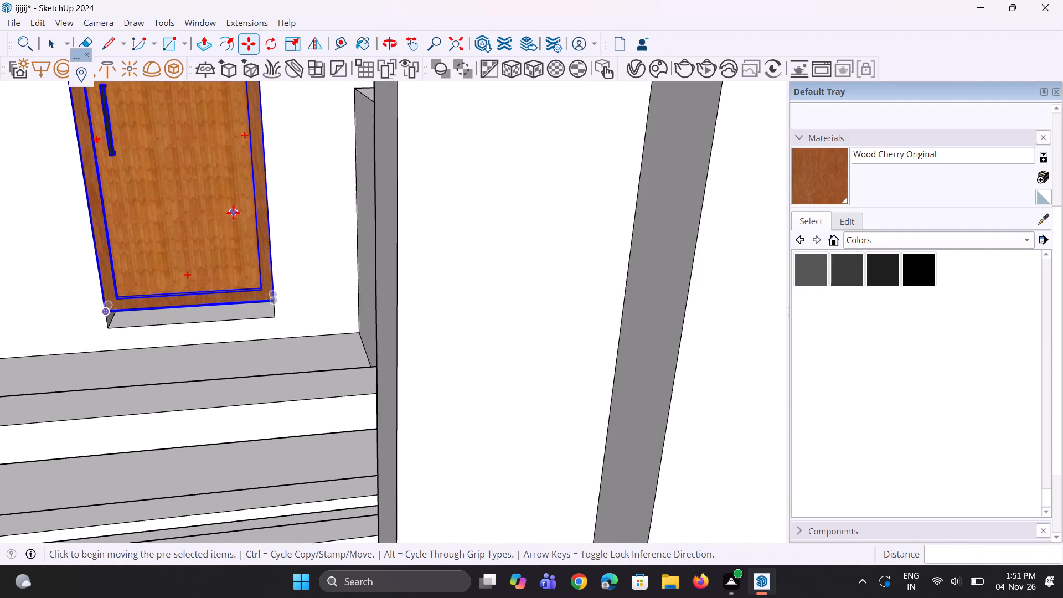
scroll(234, 231, up, 4)
scroll(249, 327, down, 10)
middle_drag(254, 310, 256, 295)
scroll(238, 133, up, 1)
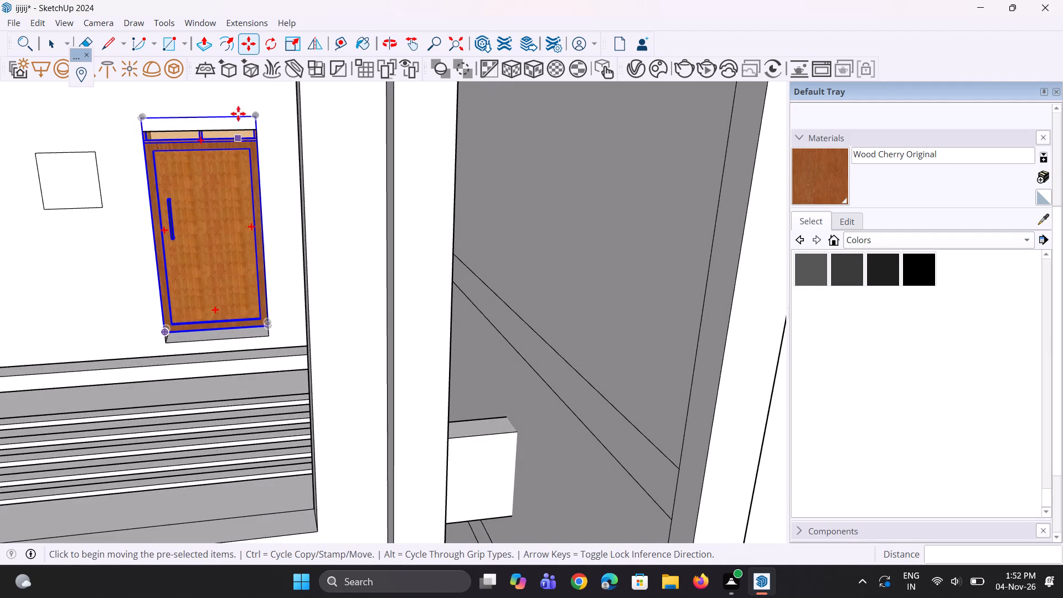
scroll(238, 114, up, 9)
click(275, 117)
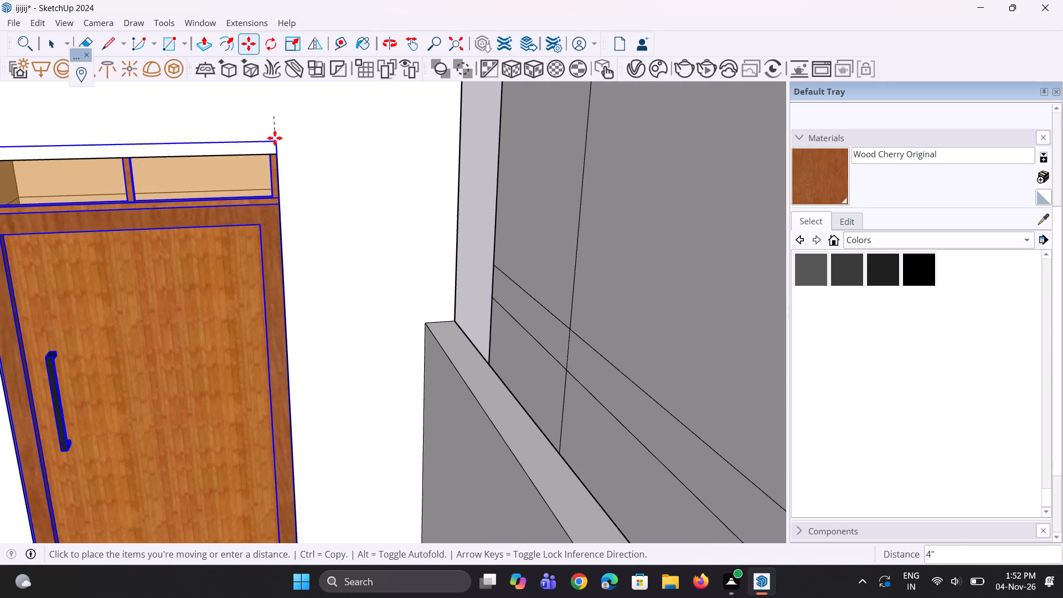
click(274, 150)
scroll(274, 148, down, 7)
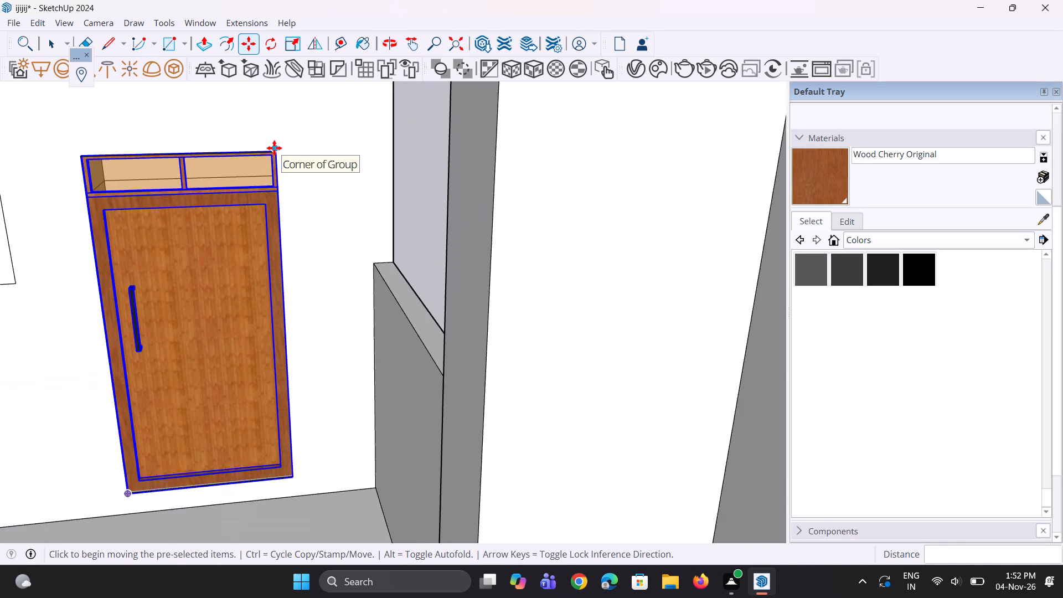
Copy the second-highest balcony's door up into the neighbouring tower's top balcony opening, placing it by its upper right corner.
scroll(274, 148, down, 2)
drag(280, 149, 280, 156)
scroll(270, 262, down, 6)
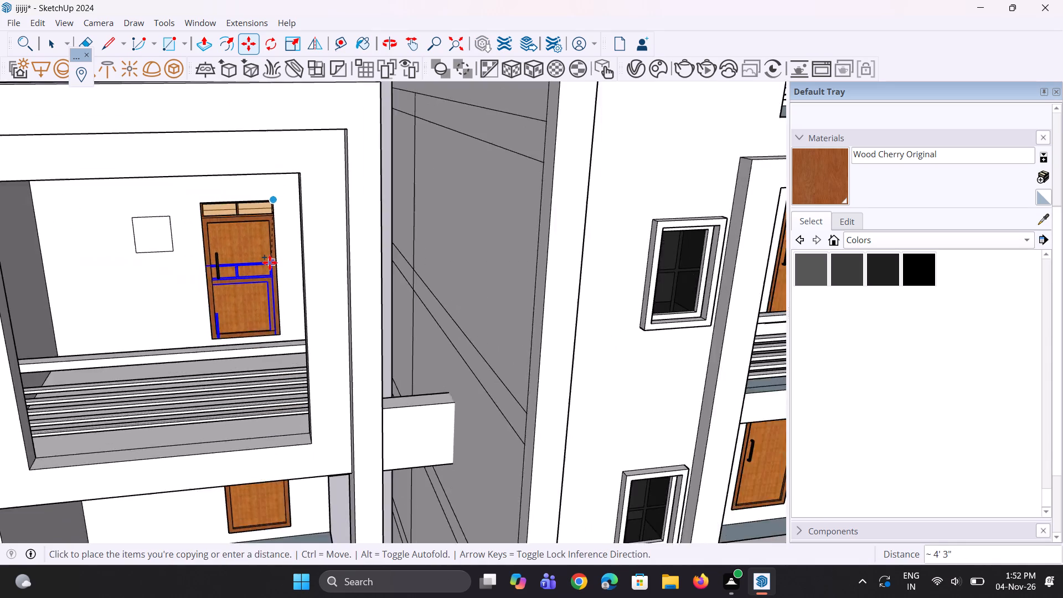
scroll(270, 262, down, 9)
middle_drag(239, 96, 230, 146)
scroll(236, 162, up, 6)
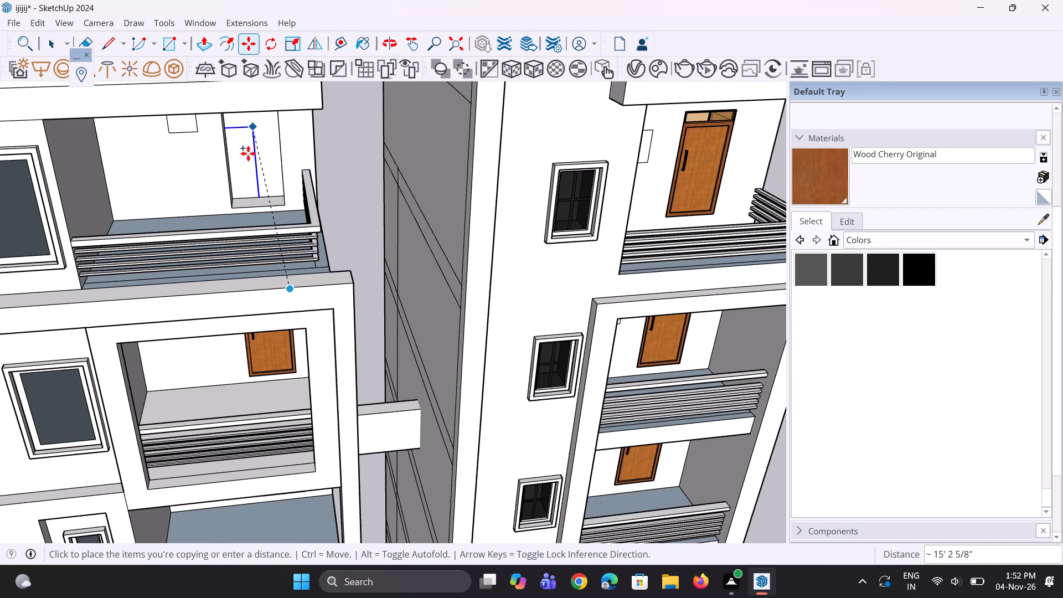
scroll(211, 287, down, 5)
middle_drag(213, 285, 239, 225)
scroll(245, 147, up, 6)
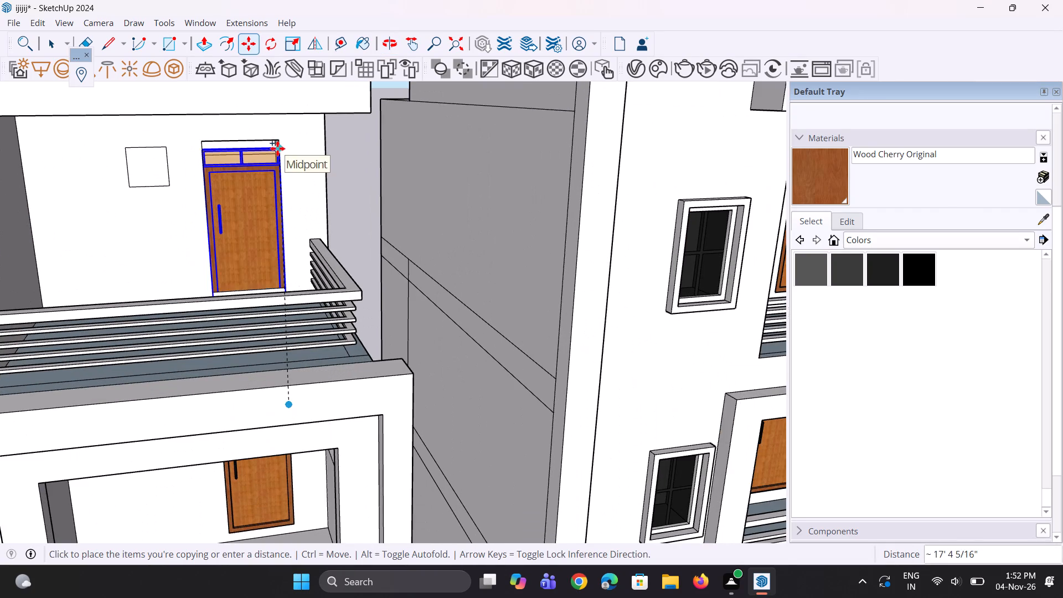
click(277, 146)
key(space)
scroll(134, 291, down, 7)
key(space)
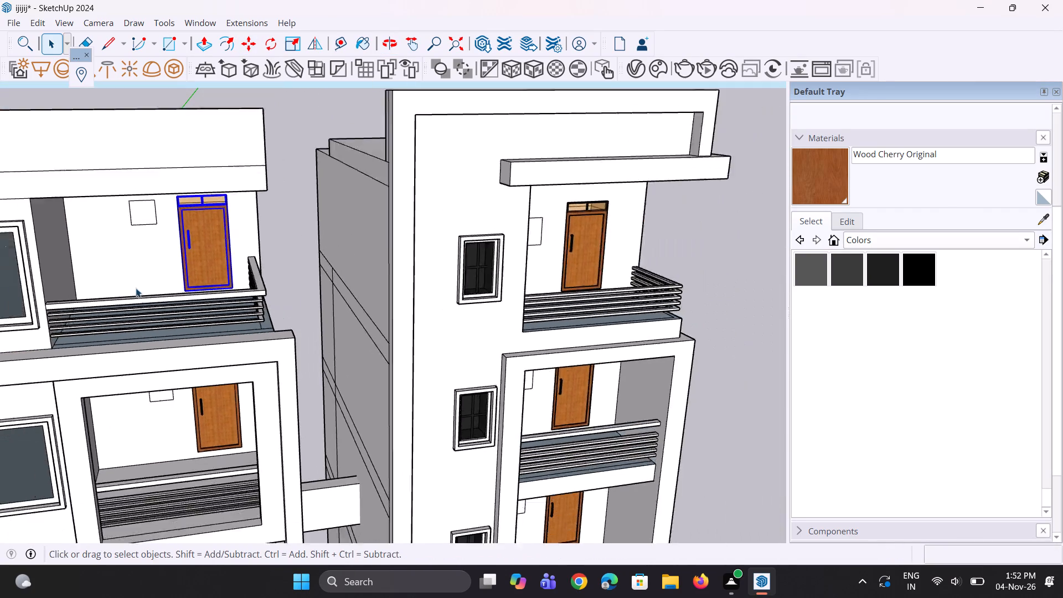
scroll(136, 288, down, 1)
key(space)
key(space)
click(255, 145)
Push/Pull the sill below the neighbouring tower's second-lowest balcony door up about 8 3/16" to meet the door's bottom edge.
scroll(201, 275, up, 8)
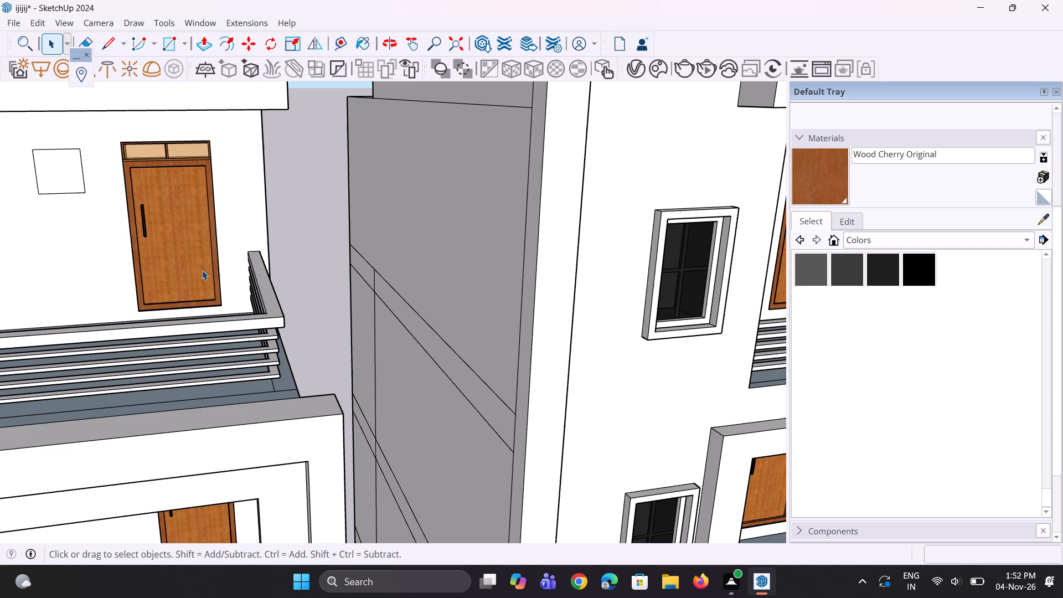
key(p)
scroll(202, 270, down, 5)
middle_drag(199, 269, 205, 296)
scroll(166, 303, down, 5)
scroll(183, 392, up, 3)
scroll(179, 260, down, 9)
scroll(184, 368, up, 8)
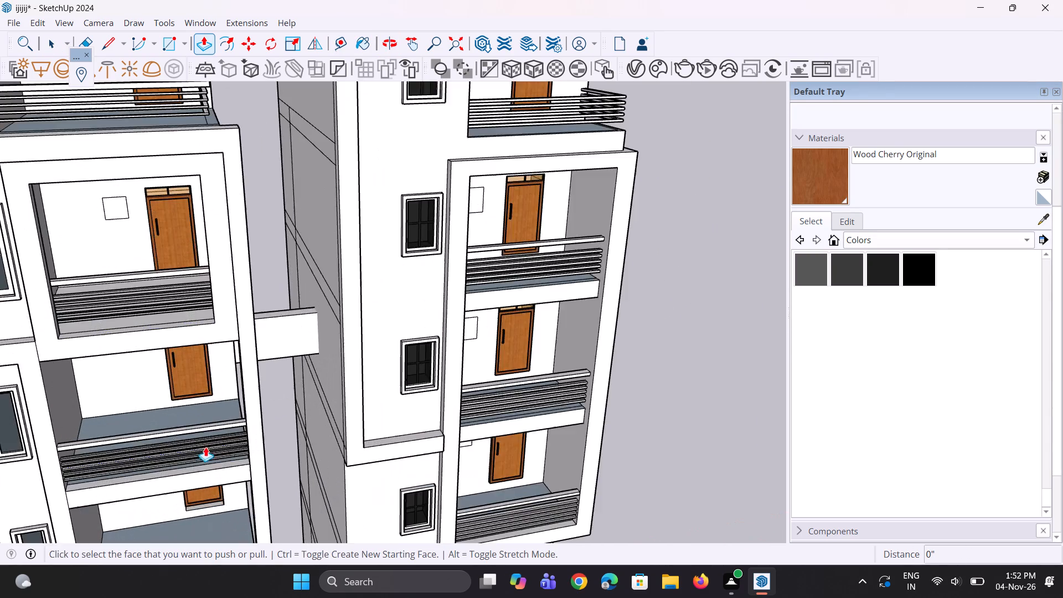
middle_drag(206, 380, 191, 313)
scroll(173, 262, down, 5)
scroll(172, 427, up, 10)
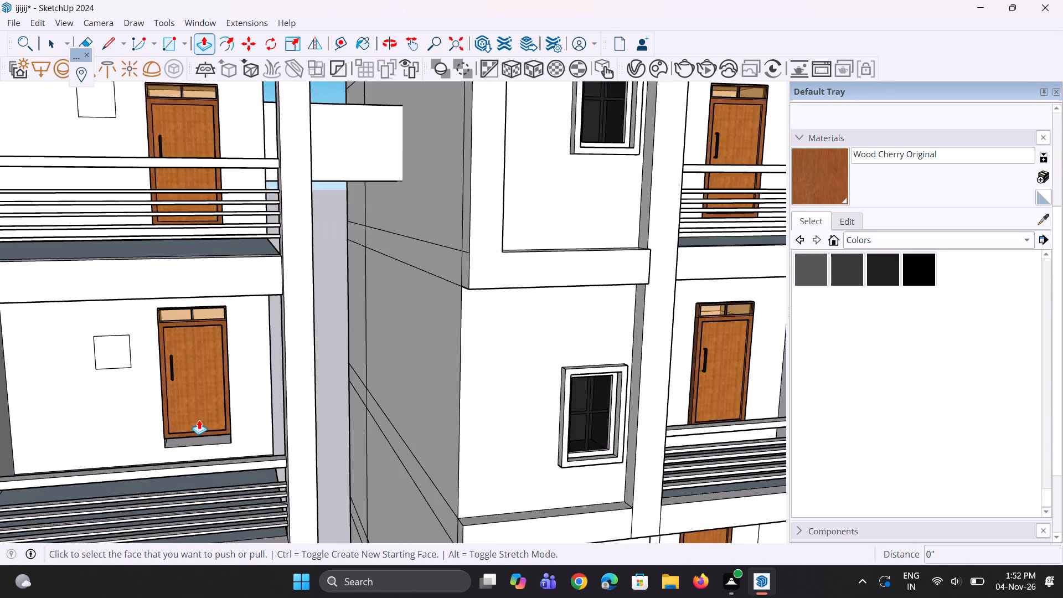
scroll(199, 420, up, 2)
scroll(215, 473, up, 2)
click(225, 447)
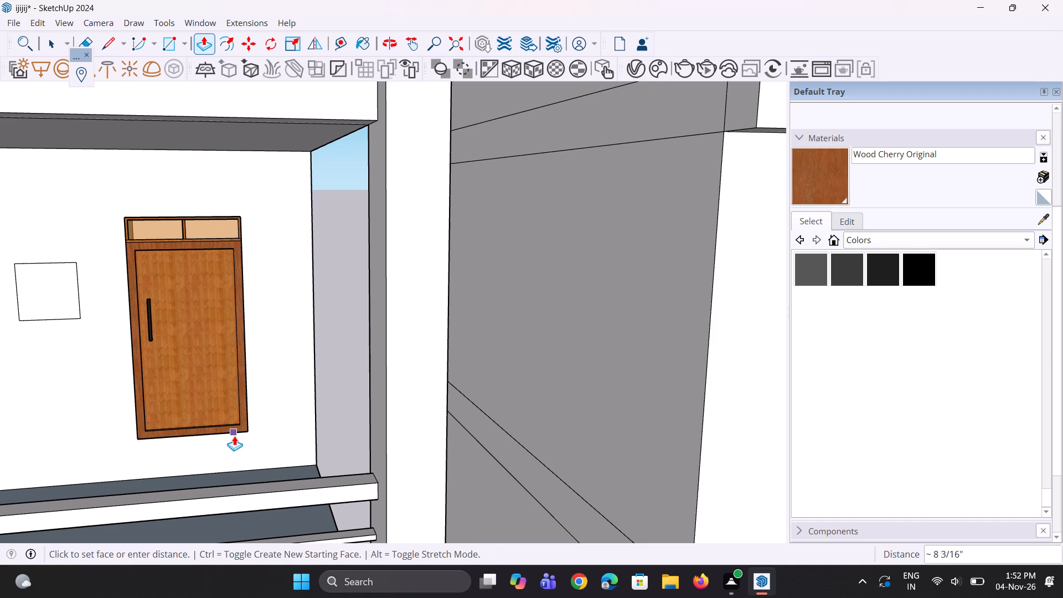
click(234, 436)
Recess the third tower's lowest balcony door opening by 2' 9 13/16", including the strip above the door panel.
scroll(172, 358, down, 9)
scroll(179, 312, down, 5)
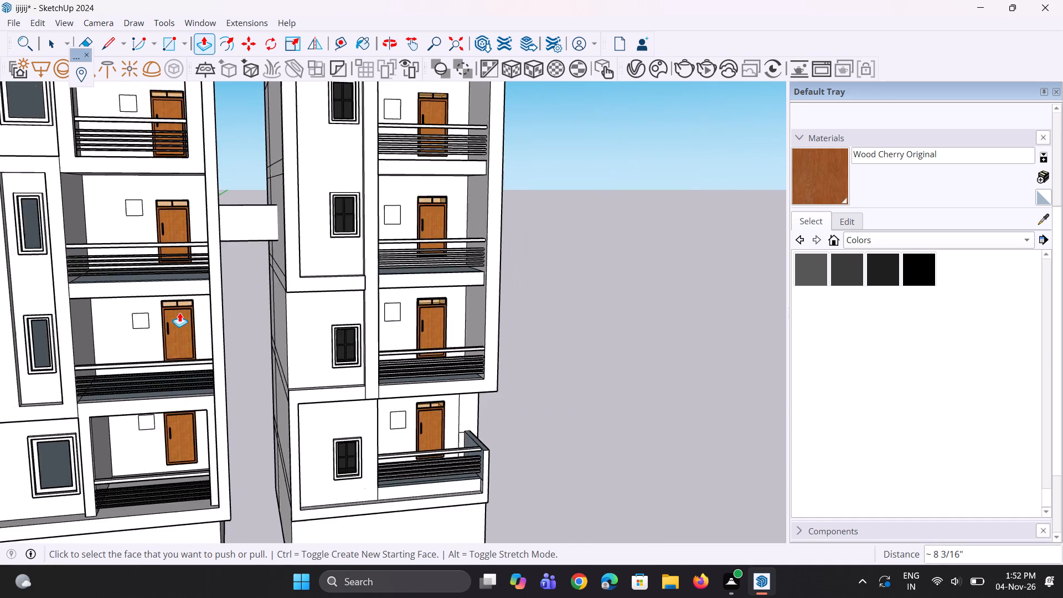
scroll(179, 312, down, 5)
scroll(184, 395, up, 8)
middle_drag(186, 405, 188, 395)
scroll(183, 398, up, 3)
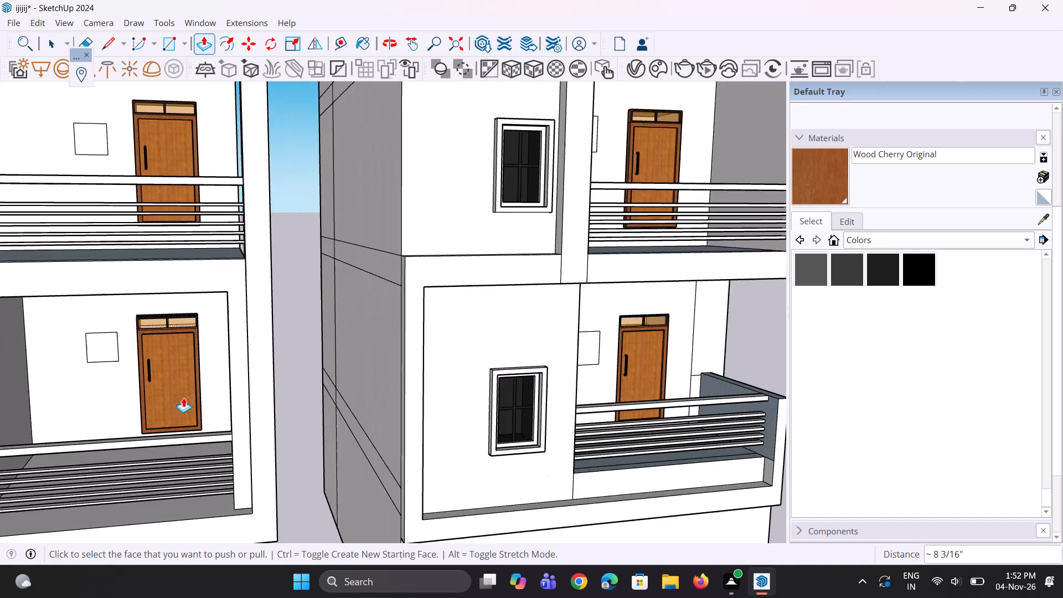
scroll(181, 411, up, 5)
middle_drag(181, 411, 178, 442)
scroll(176, 439, down, 10)
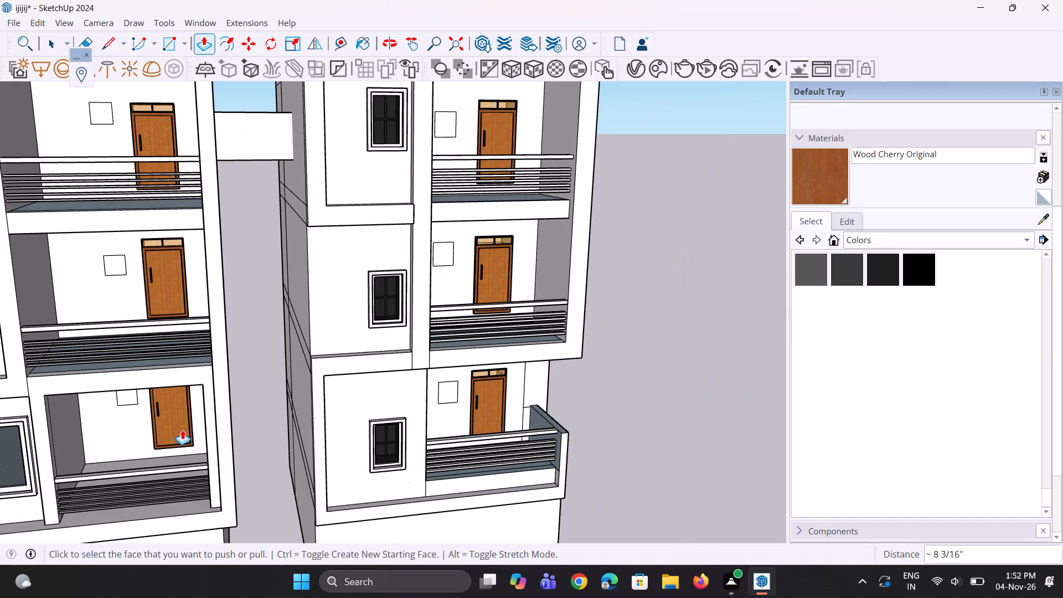
scroll(188, 425, down, 9)
scroll(251, 411, down, 5)
middle_drag(303, 428, 336, 419)
scroll(100, 410, up, 3)
scroll(112, 461, up, 4)
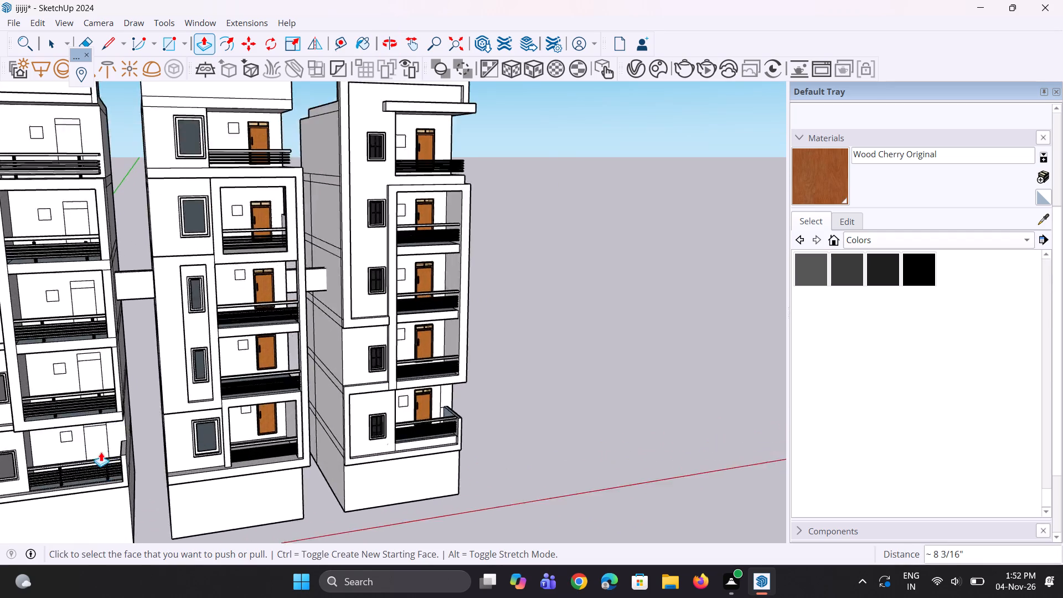
scroll(101, 452, up, 7)
click(119, 461)
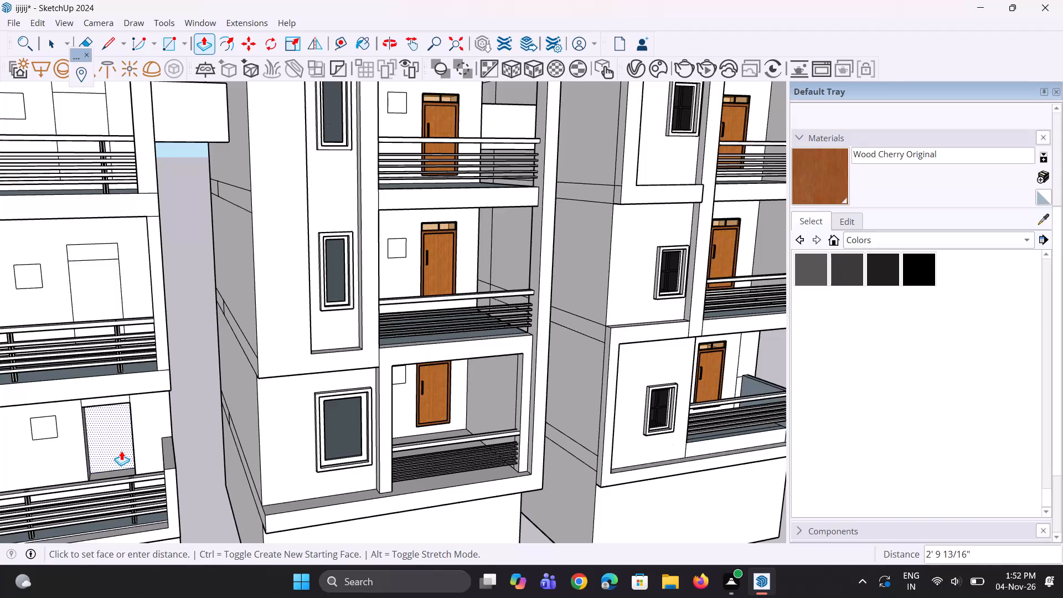
click(121, 451)
scroll(123, 403, up, 2)
double_click(123, 399)
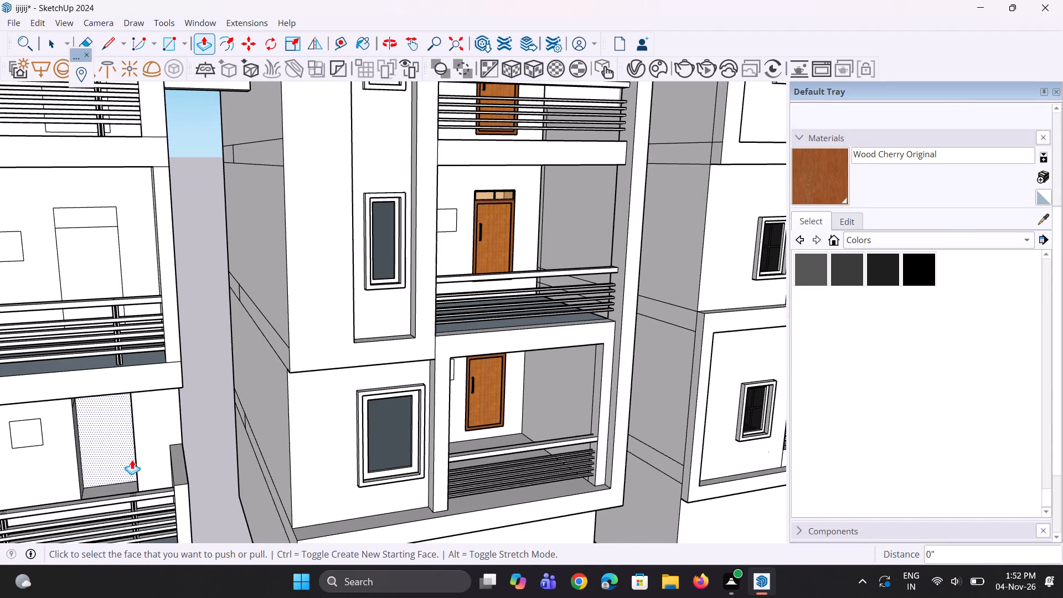
Recess the door panel and top strip of the third tower's second-lowest balcony opening by the same 2' 9 13/16".
scroll(132, 460, down, 5)
scroll(115, 357, down, 6)
scroll(107, 320, up, 8)
double_click(107, 321)
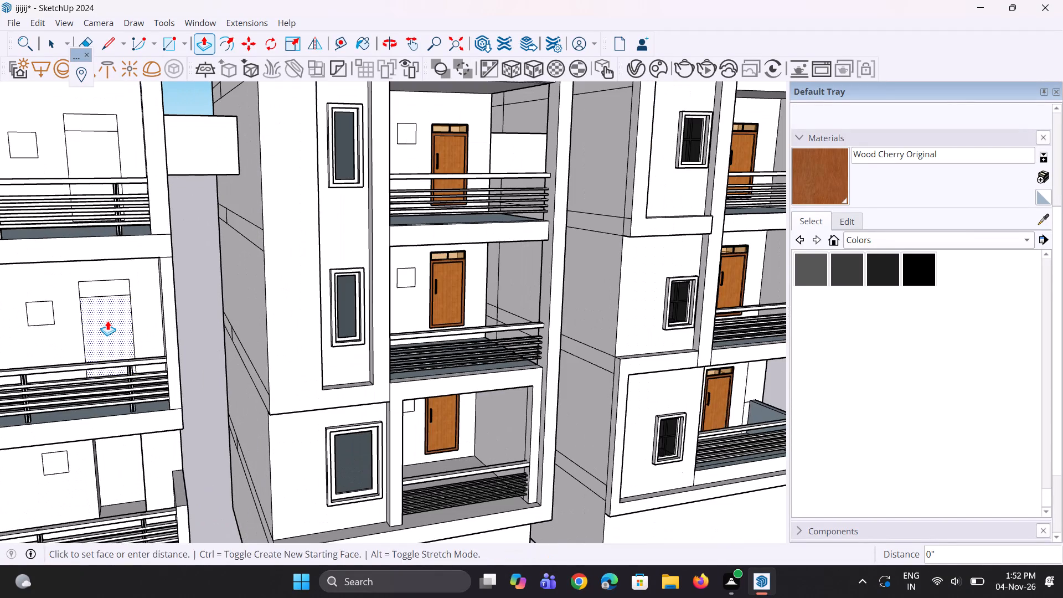
scroll(96, 292, up, 3)
double_click(95, 290)
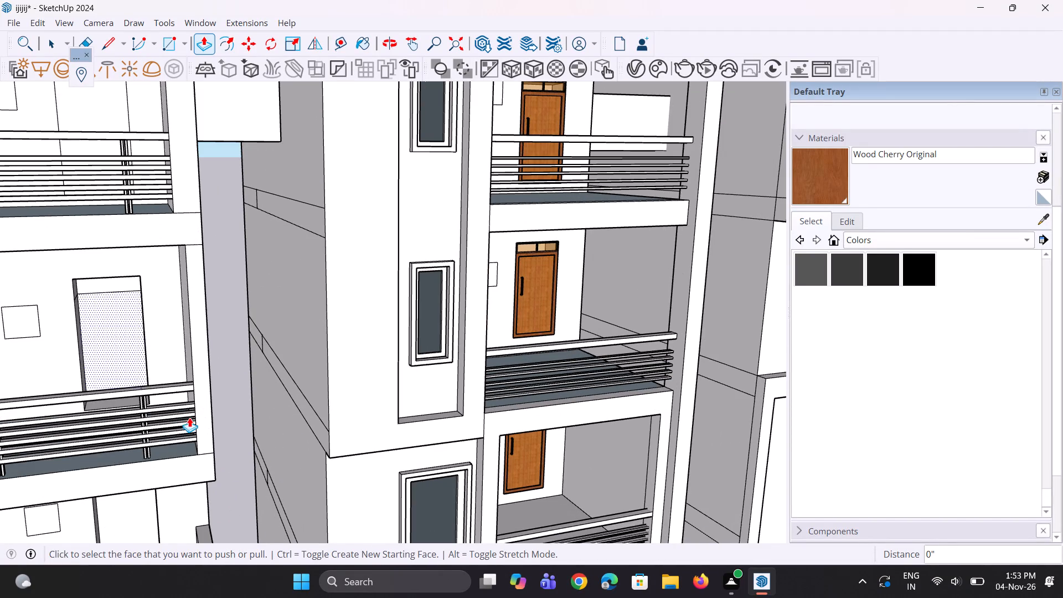
Recess the third tower's middle balcony door opening by 2' 9 13/16", bringing the top strip level with the panel.
scroll(133, 346, down, 15)
scroll(135, 231, up, 4)
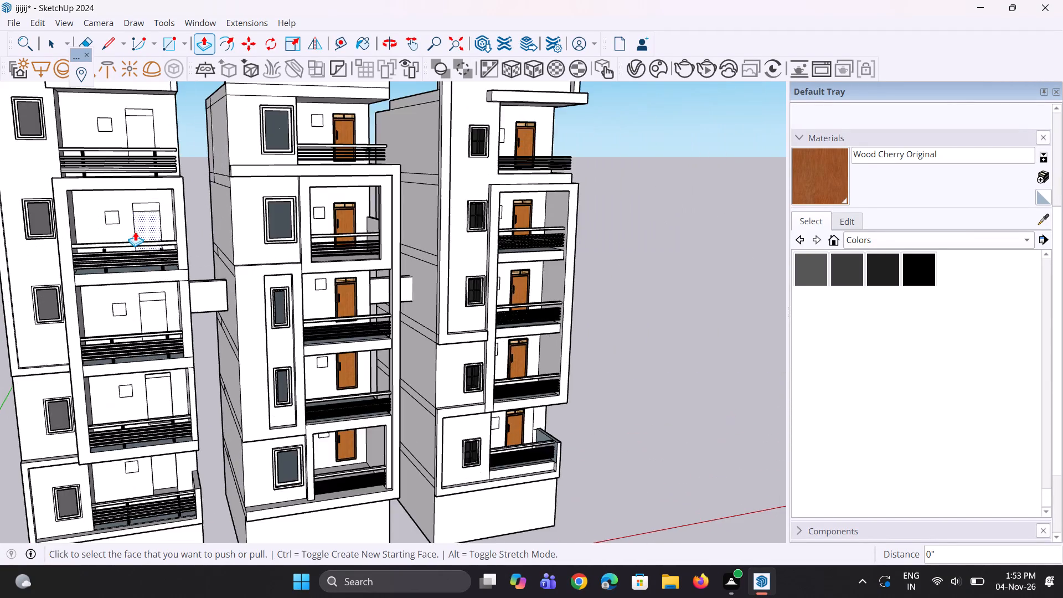
scroll(135, 231, up, 4)
scroll(145, 314, up, 8)
double_click(153, 368)
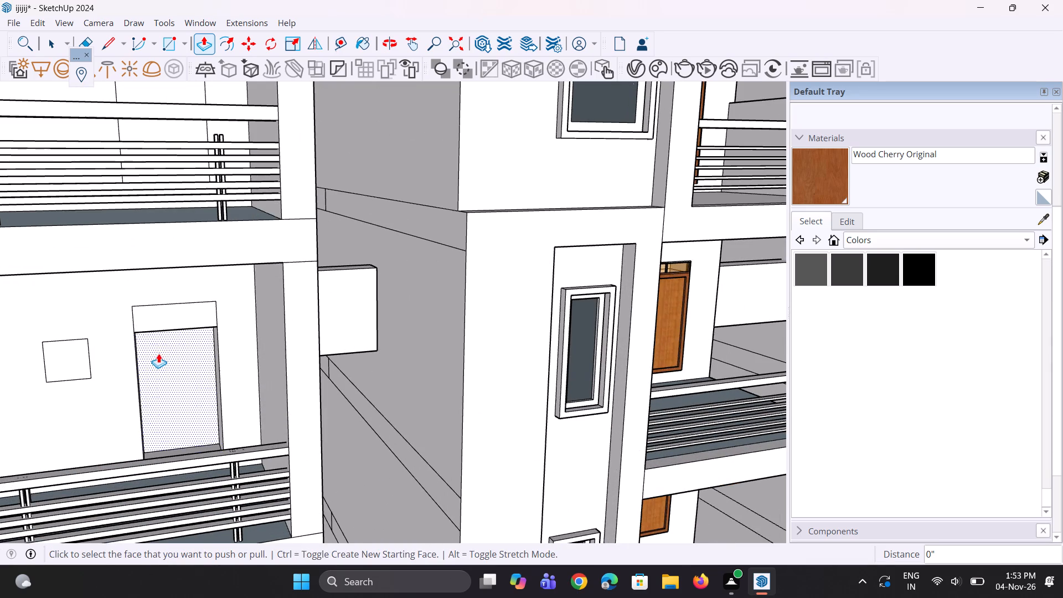
scroll(174, 320, up, 2)
double_click(174, 320)
click(164, 372)
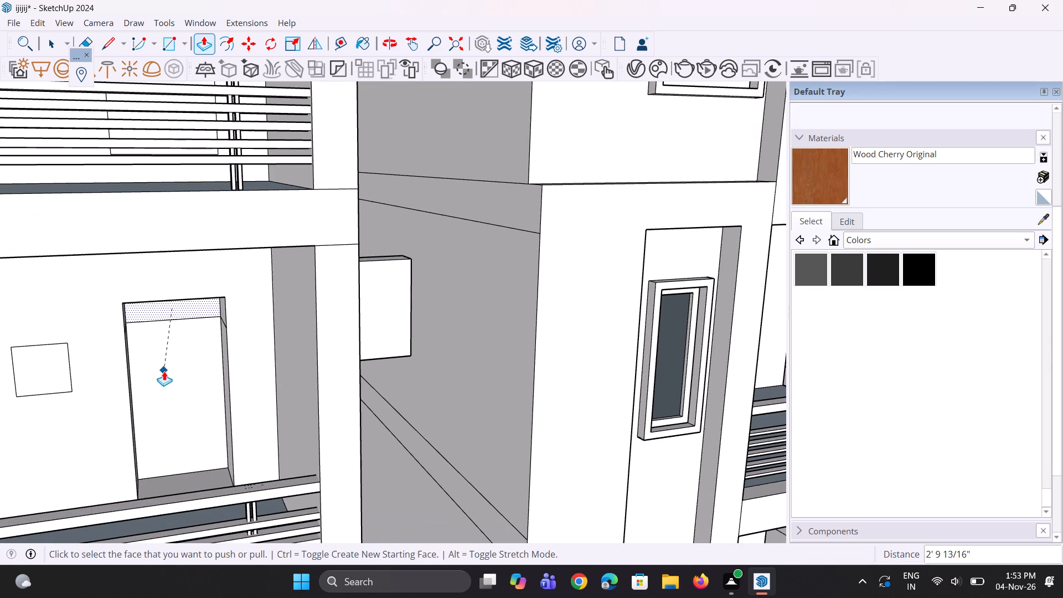
Recess the door panel and top strip of the third tower's second-highest balcony opening by the same depth.
scroll(162, 386, down, 7)
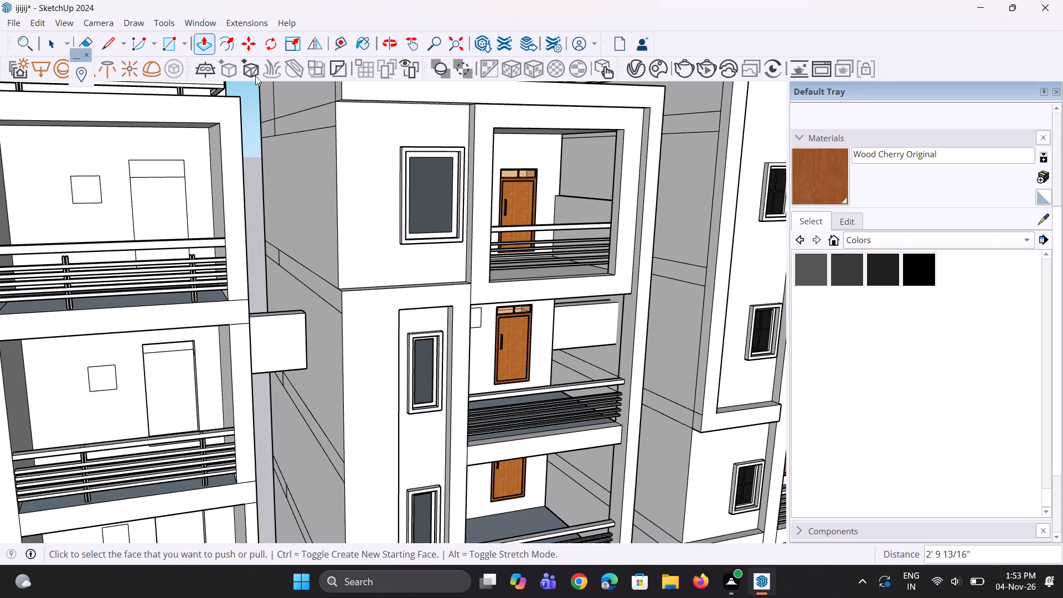
scroll(169, 161, up, 2)
scroll(167, 225, up, 3)
double_click(166, 226)
middle_drag(171, 172, 174, 214)
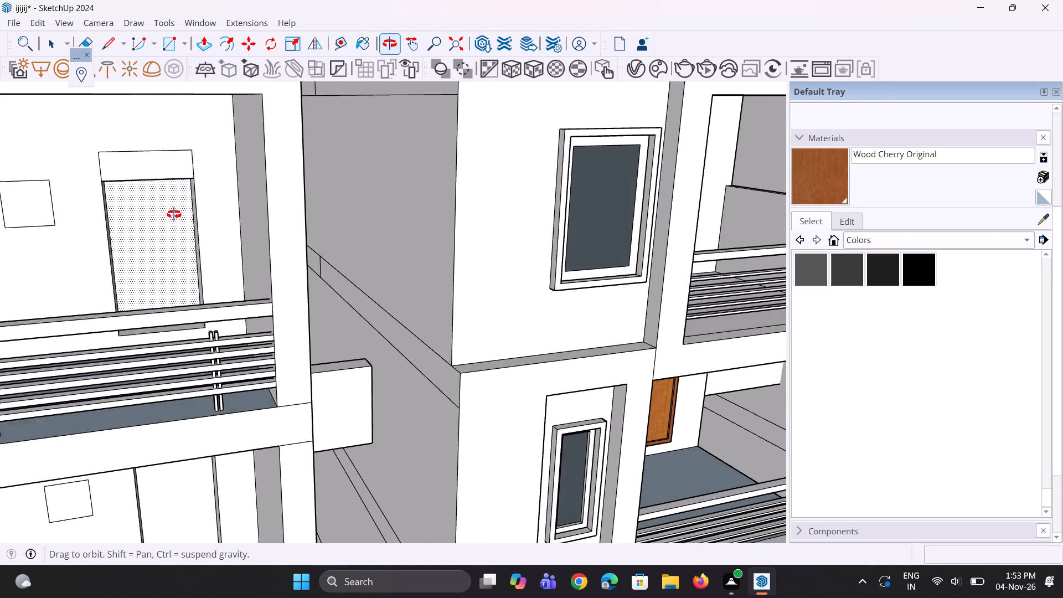
middle_drag(174, 214, 176, 216)
scroll(167, 184, up, 2)
double_click(166, 179)
Recess the top strip and door panel of the third tower's top balcony opening by the same depth.
scroll(173, 308, down, 3)
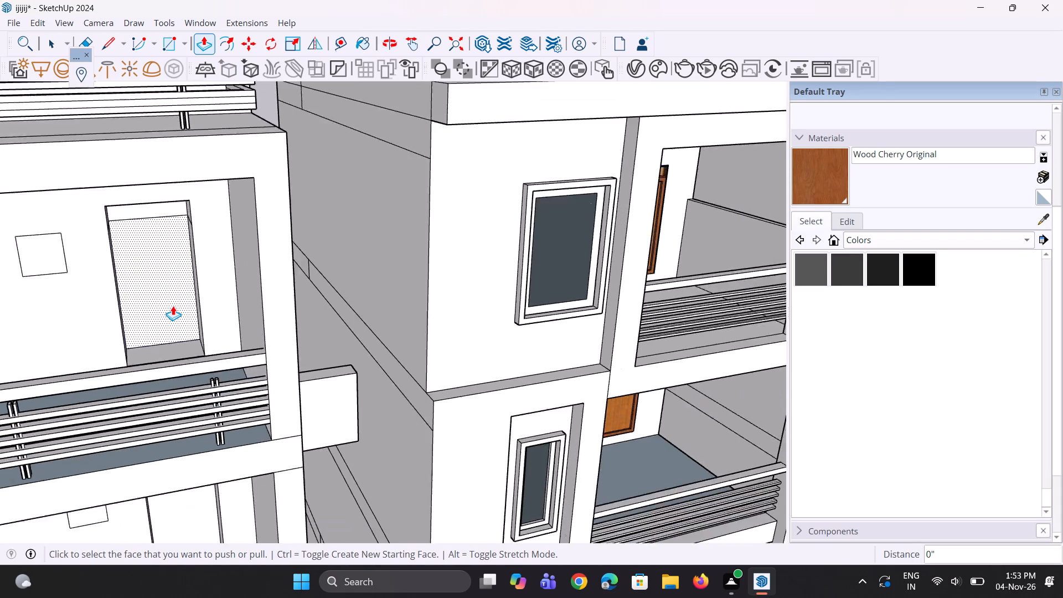
scroll(173, 306, down, 15)
scroll(198, 203, up, 3)
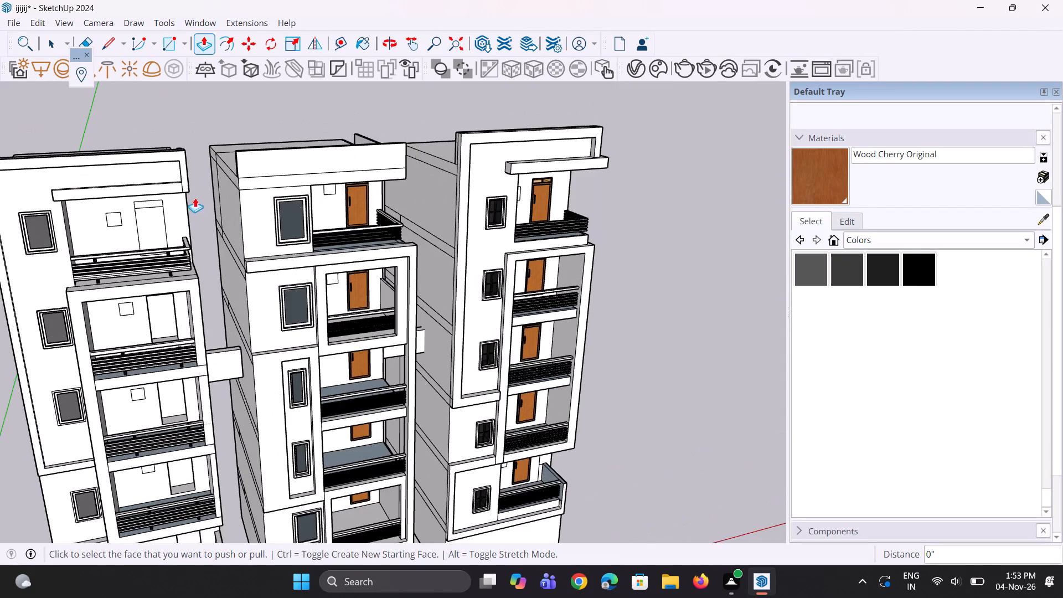
scroll(137, 200, up, 11)
double_click(173, 210)
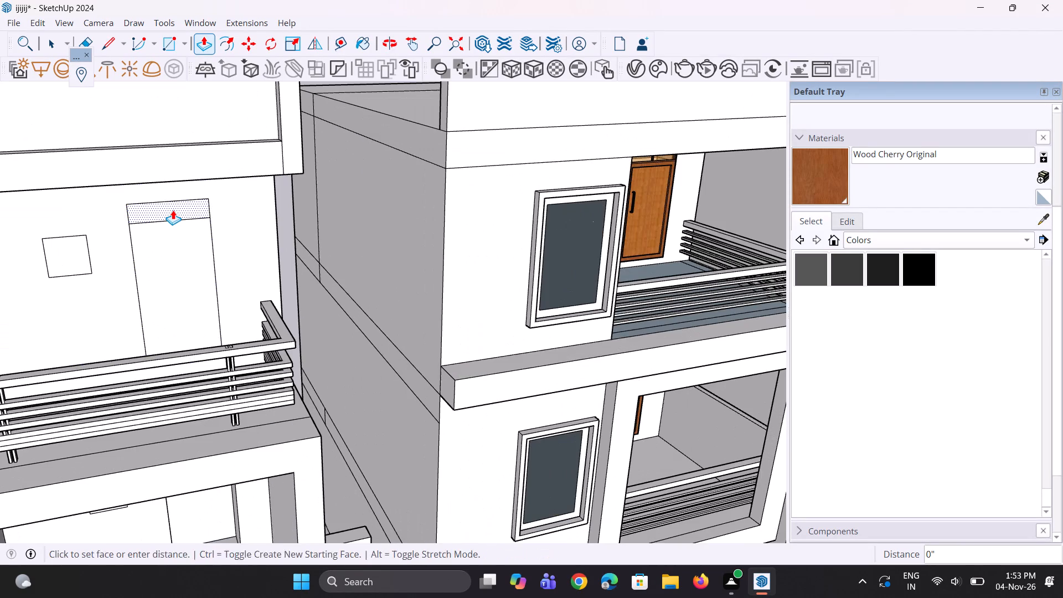
double_click(196, 245)
Copy the middle tower's top balcony door about 39' 9 5/8" across into the third tower's top balcony opening, placing it by its lower right corner.
scroll(142, 207, down, 5)
middle_drag(178, 268, 163, 222)
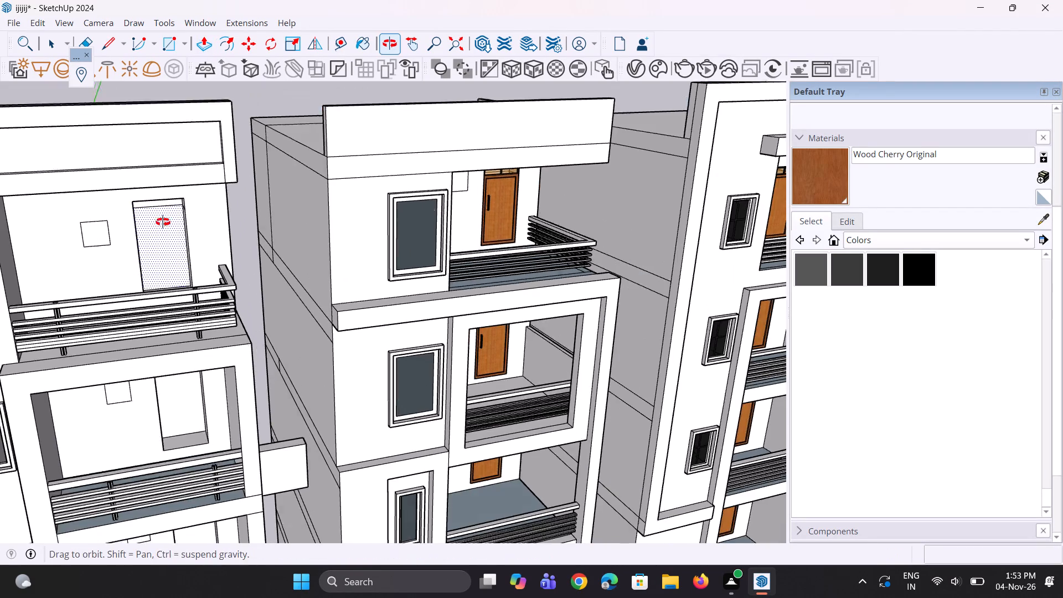
middle_drag(163, 222, 157, 208)
scroll(154, 202, up, 1)
scroll(140, 201, down, 5)
middle_drag(195, 200, 156, 202)
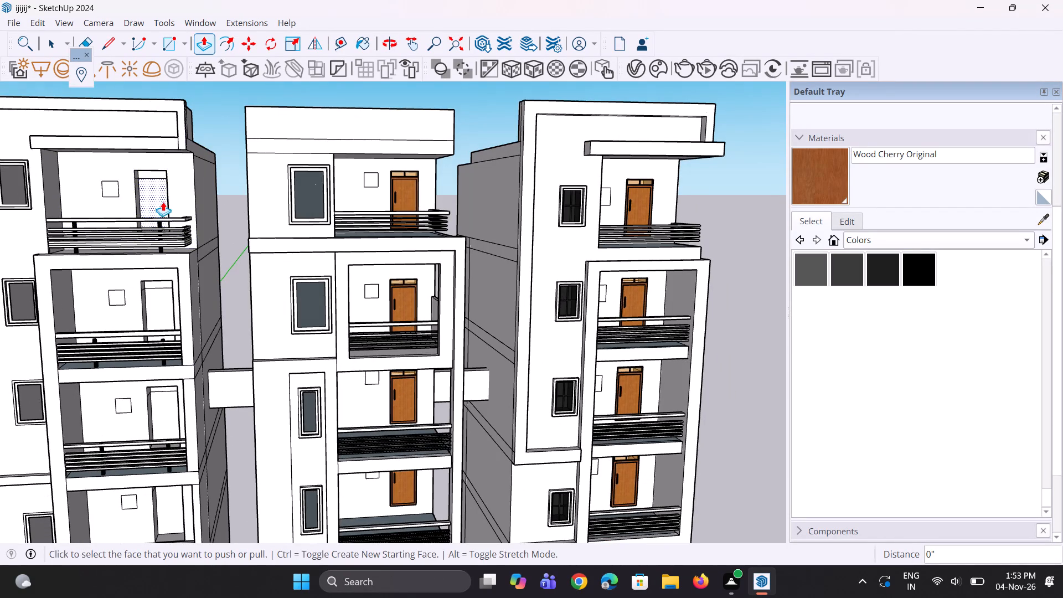
key(space)
key(space)
key(space)
scroll(298, 184, up, 1)
click(414, 193)
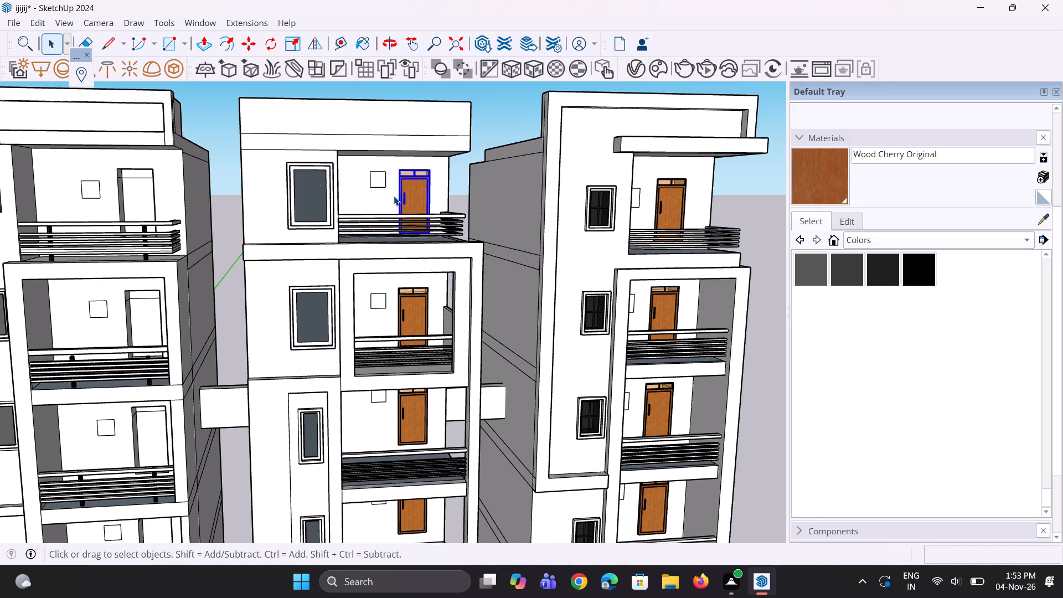
scroll(394, 196, up, 1)
middle_drag(393, 197, 365, 285)
key(m)
scroll(393, 271, up, 2)
scroll(438, 267, up, 3)
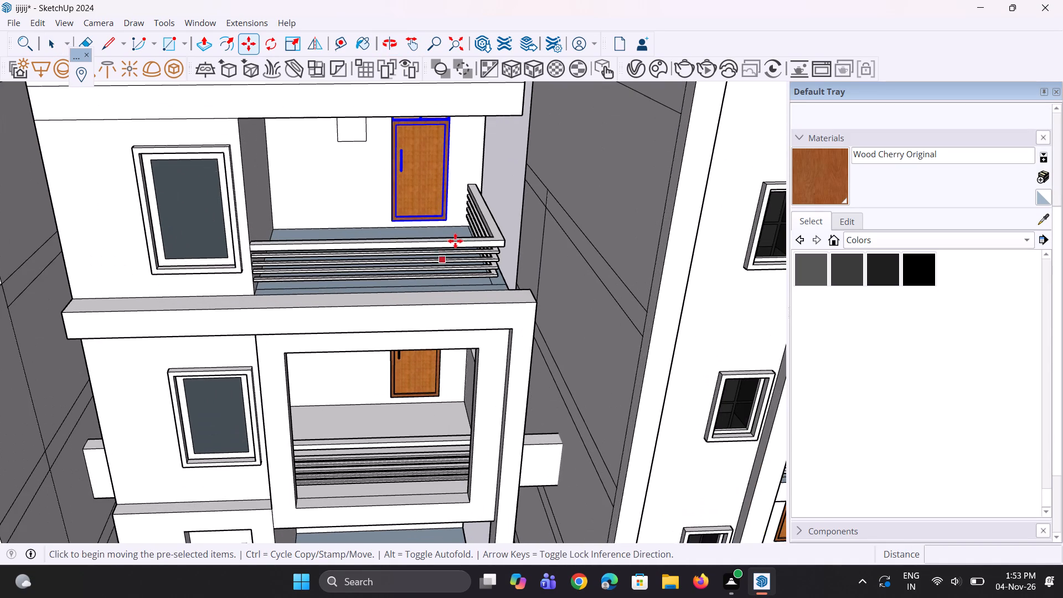
click(453, 218)
scroll(456, 250, down, 9)
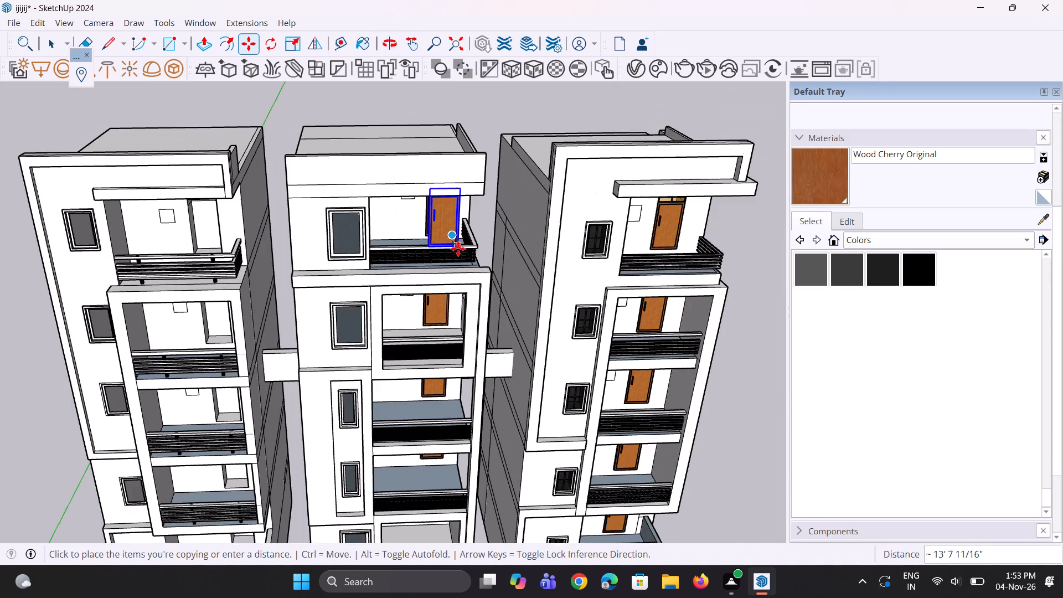
scroll(458, 249, down, 4)
scroll(271, 245, up, 10)
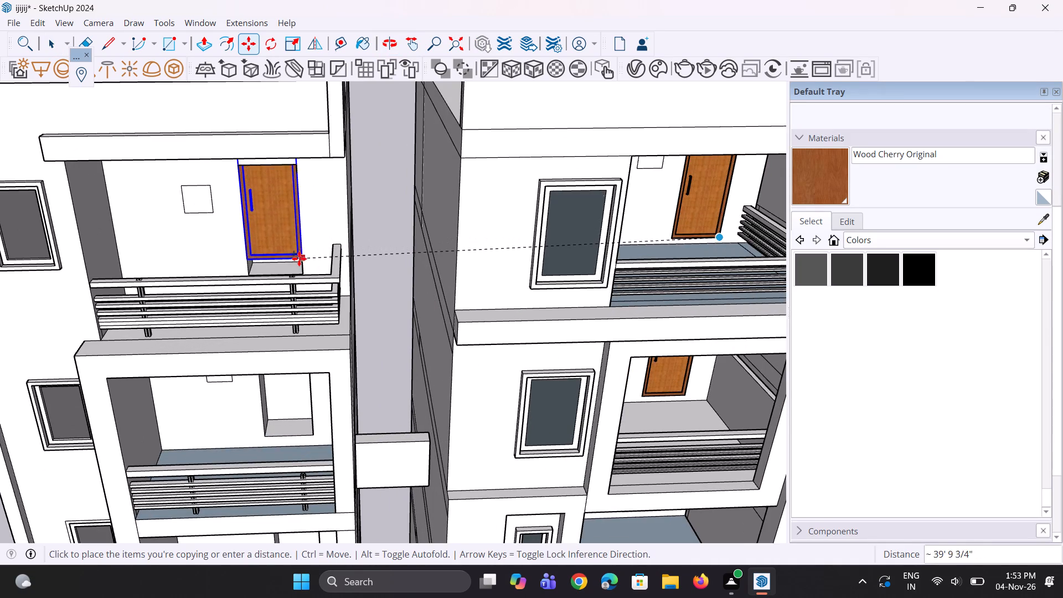
middle_drag(297, 257, 303, 278)
scroll(303, 278, up, 3)
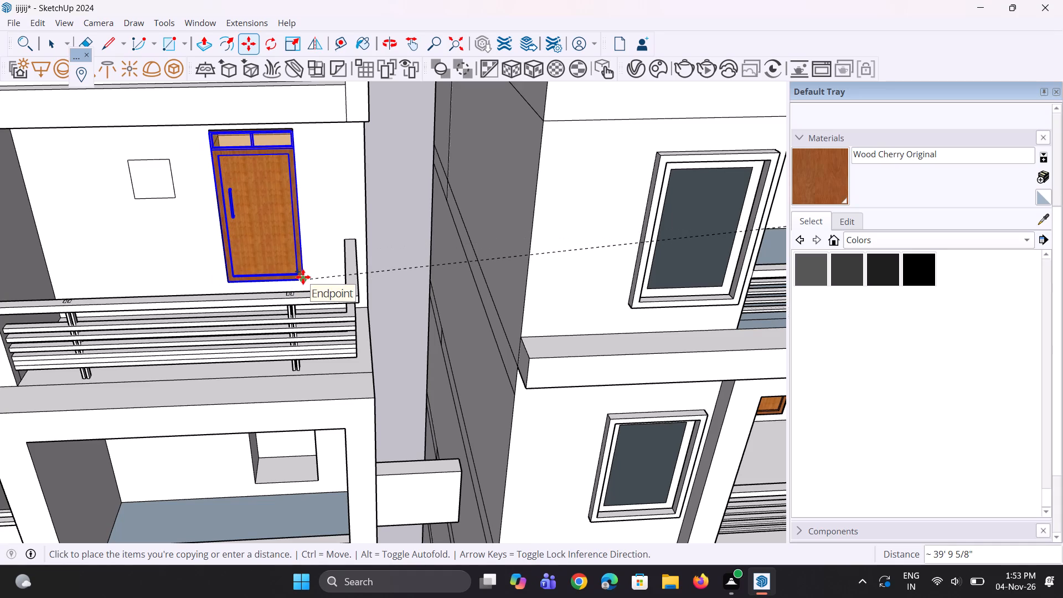
click(303, 277)
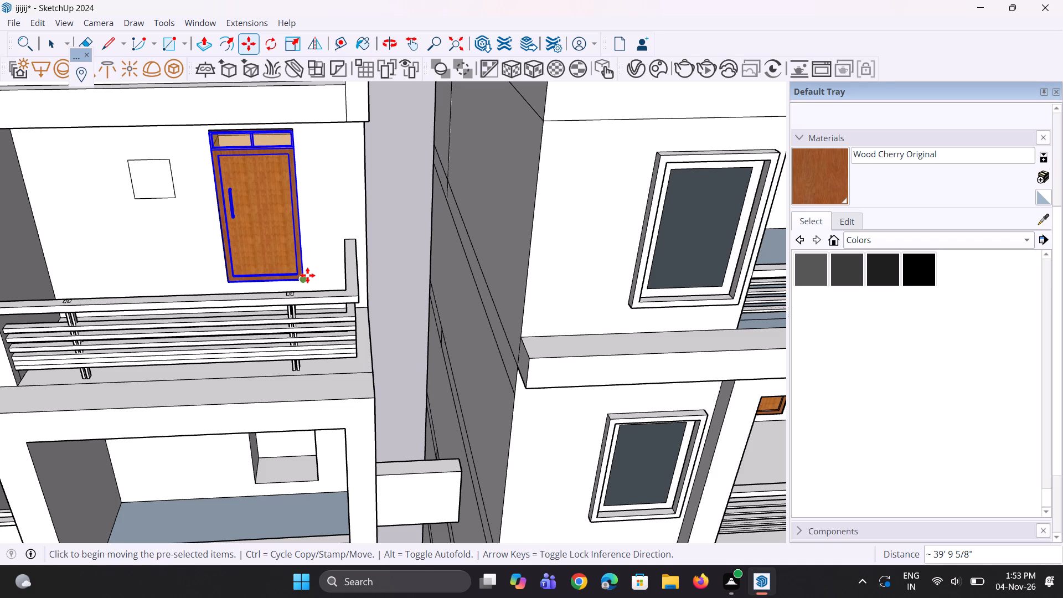
Copy the third tower's top balcony door down into the second-highest balcony opening, placing it by its lower right corner.
scroll(307, 270, up, 2)
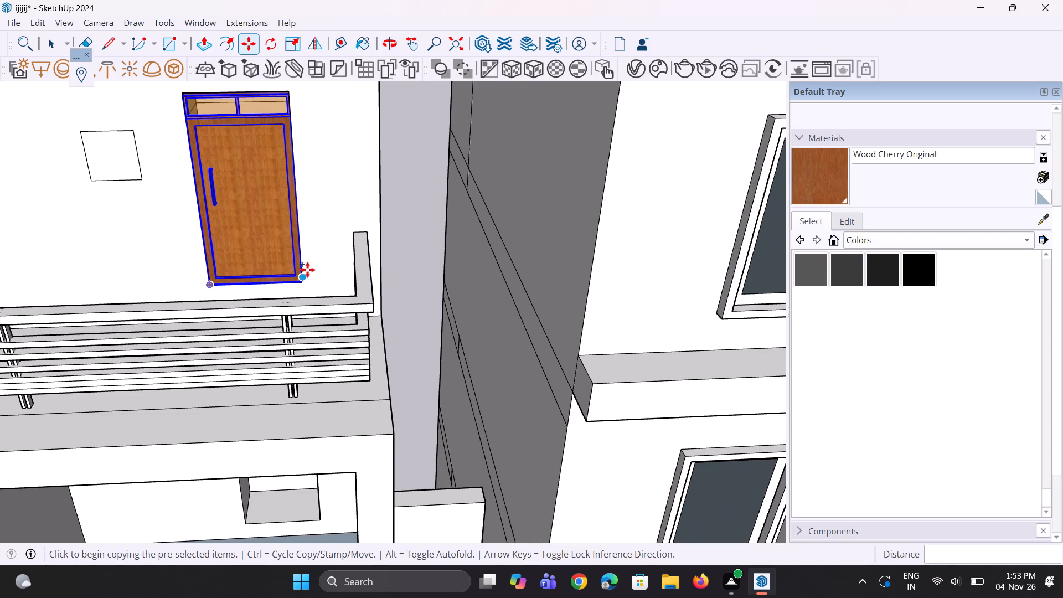
click(302, 279)
scroll(290, 257, down, 4)
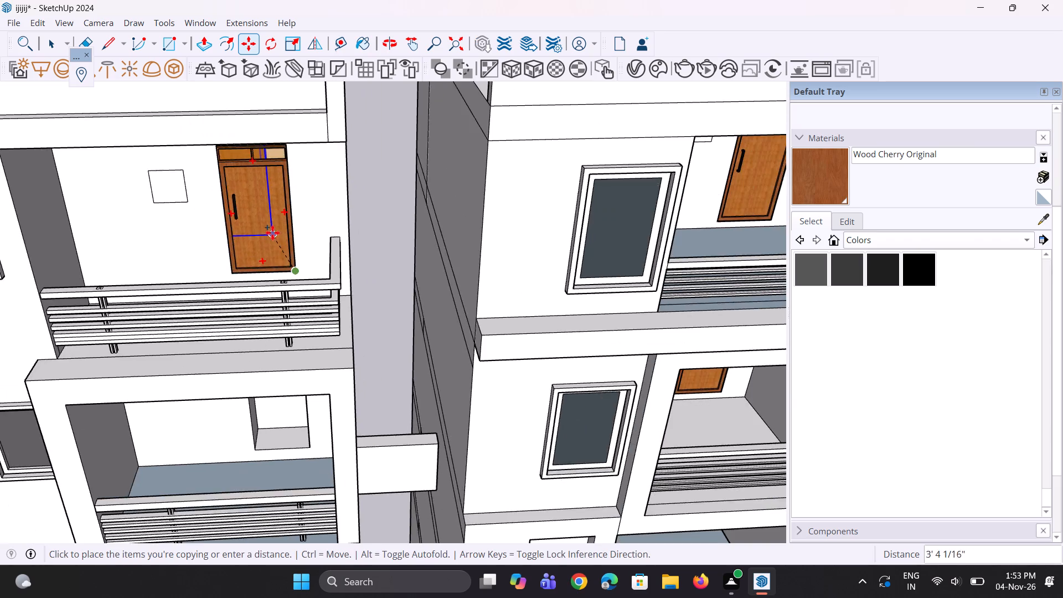
scroll(272, 233, down, 10)
scroll(262, 328, up, 10)
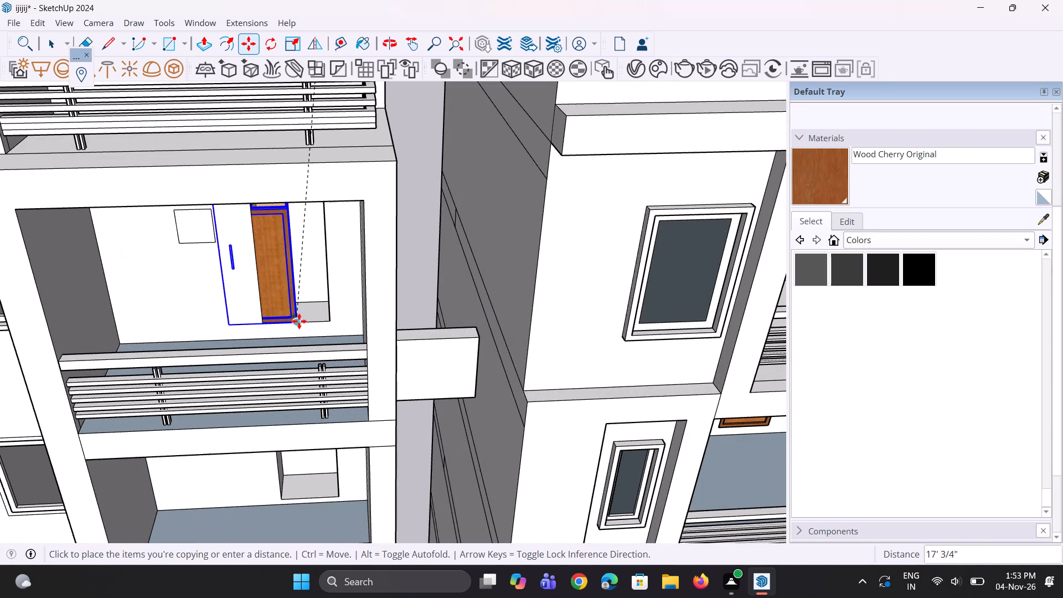
click(324, 324)
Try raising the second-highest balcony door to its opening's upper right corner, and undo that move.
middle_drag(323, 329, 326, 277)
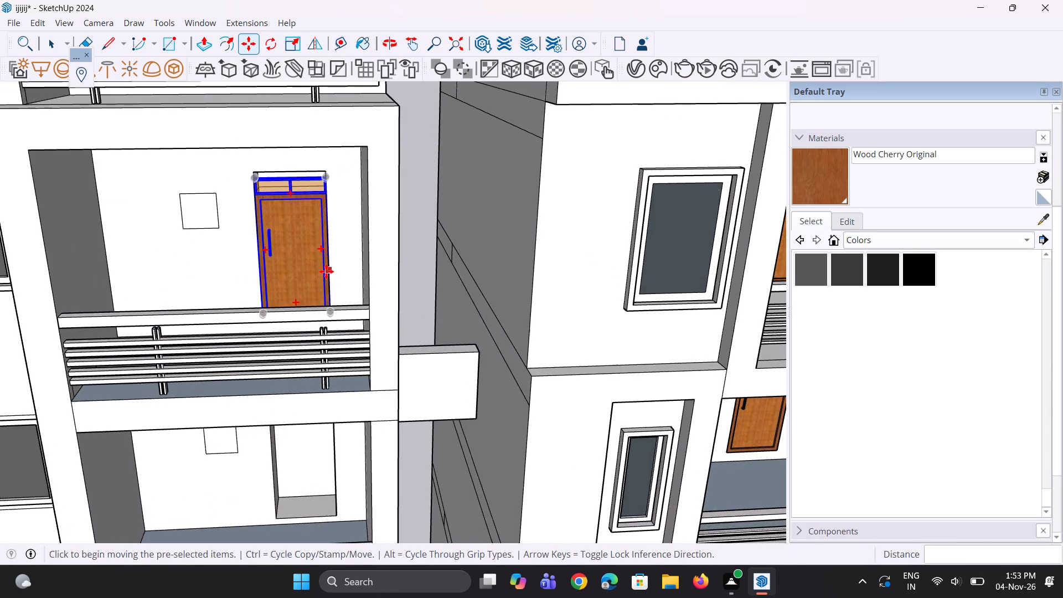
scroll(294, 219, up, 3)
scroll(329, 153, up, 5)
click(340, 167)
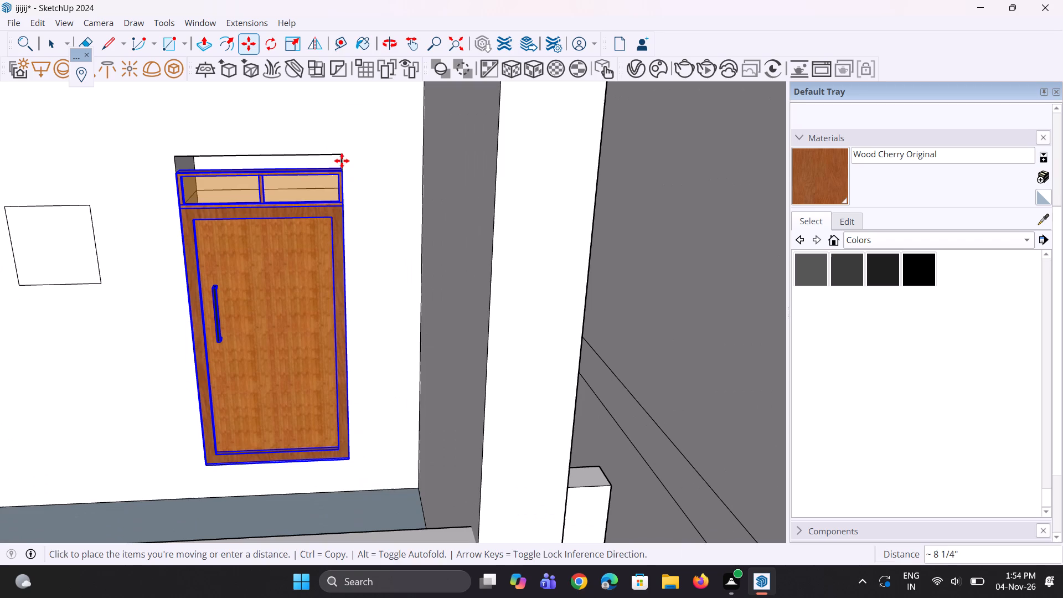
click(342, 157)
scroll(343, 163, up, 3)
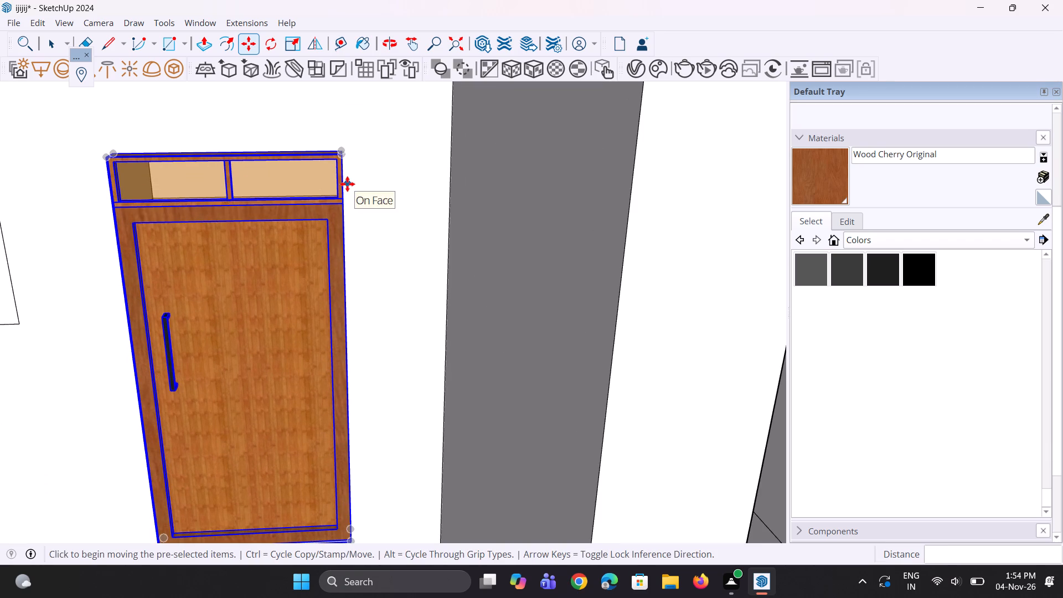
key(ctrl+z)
Move the second-highest balcony door up so its upper right corner meets the opening's upper right corner.
scroll(349, 212, up, 4)
click(346, 161)
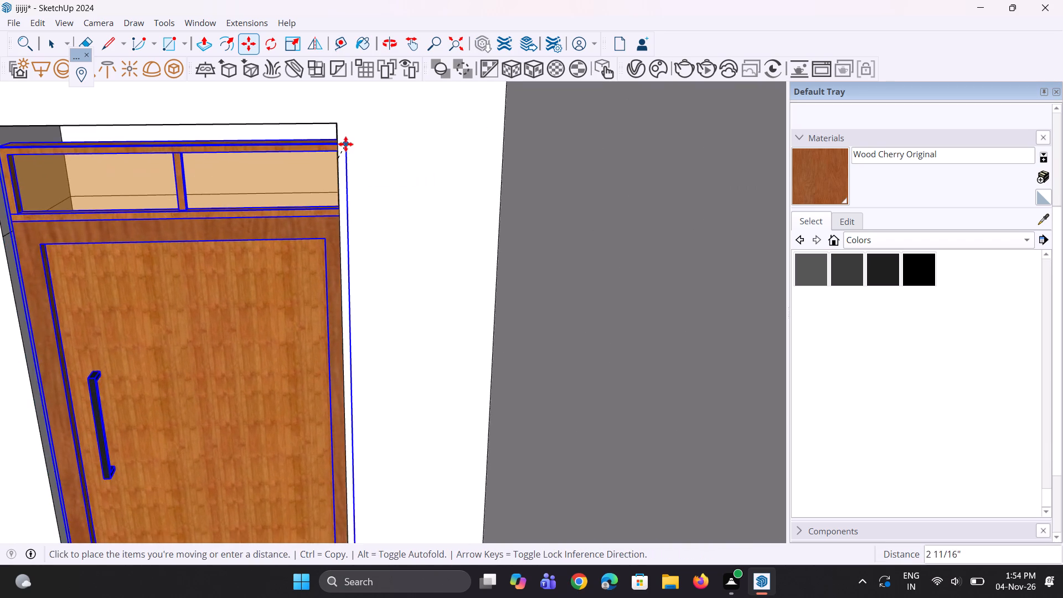
click(339, 127)
scroll(319, 122, down, 4)
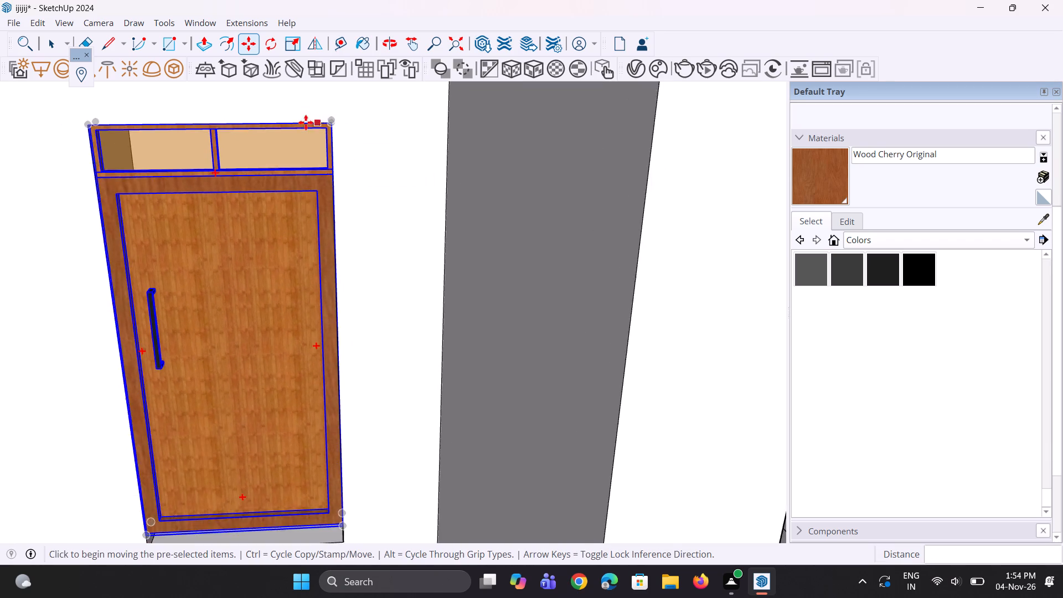
Copy the third tower's second-highest balcony door about 17' 2" down into the middle balcony opening, using its lower right corner.
scroll(298, 123, down, 3)
scroll(350, 339, up, 1)
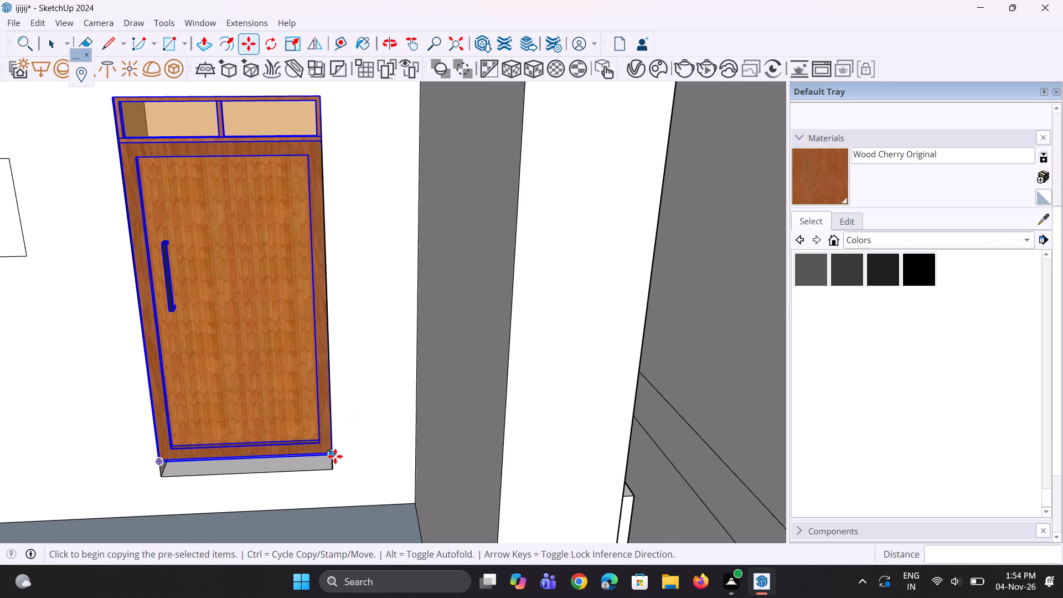
drag(335, 456, 338, 451)
scroll(324, 364, down, 11)
scroll(304, 313, down, 5)
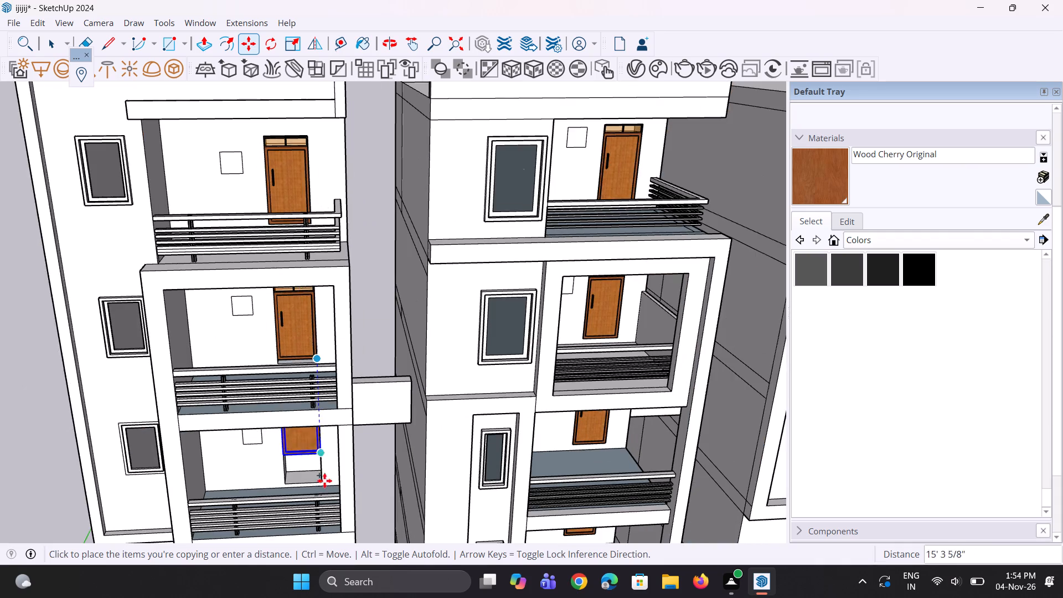
scroll(324, 477, up, 11)
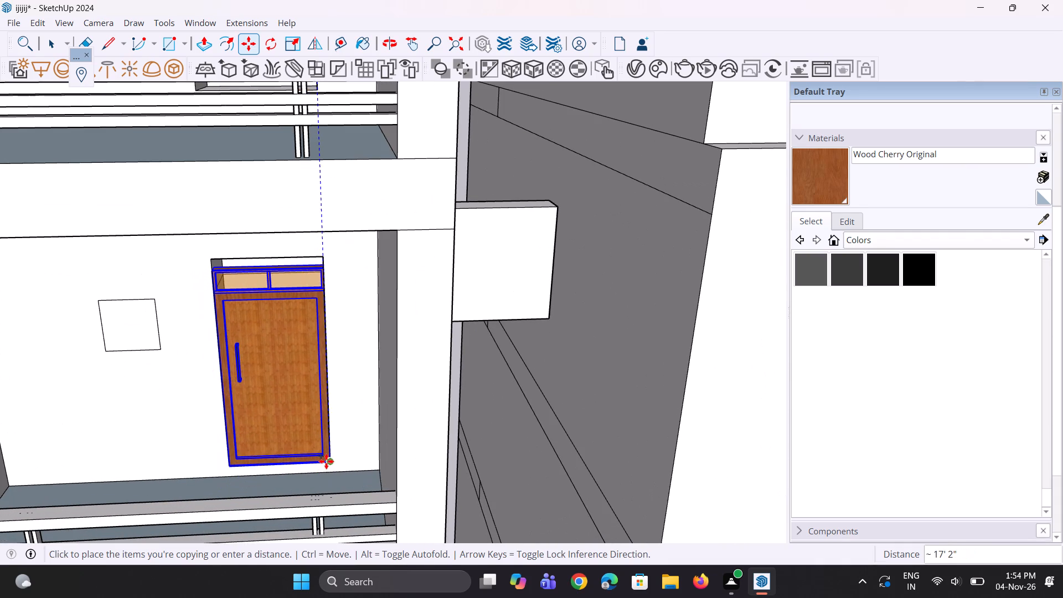
click(327, 461)
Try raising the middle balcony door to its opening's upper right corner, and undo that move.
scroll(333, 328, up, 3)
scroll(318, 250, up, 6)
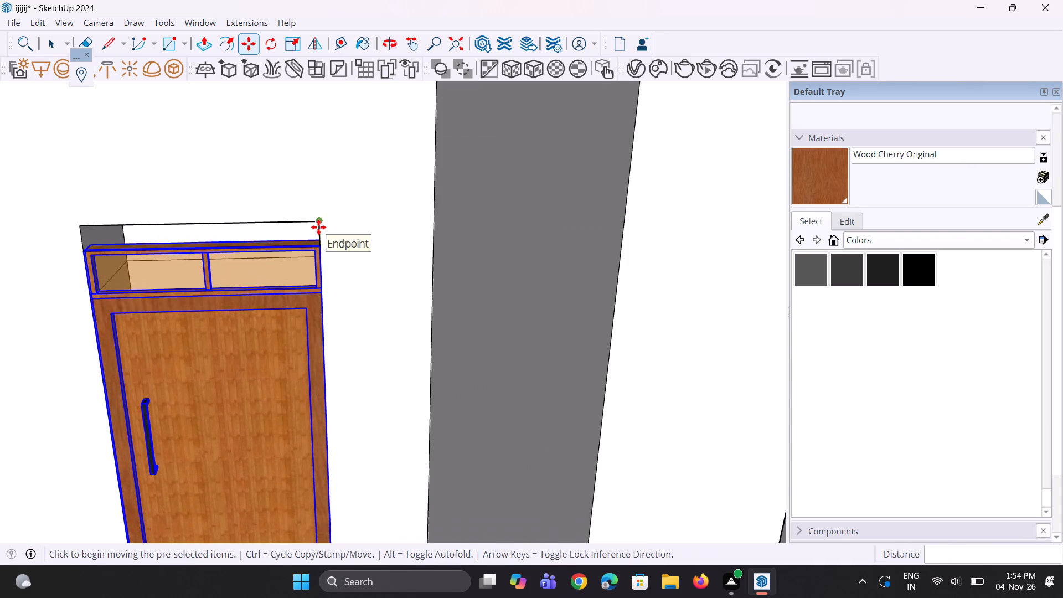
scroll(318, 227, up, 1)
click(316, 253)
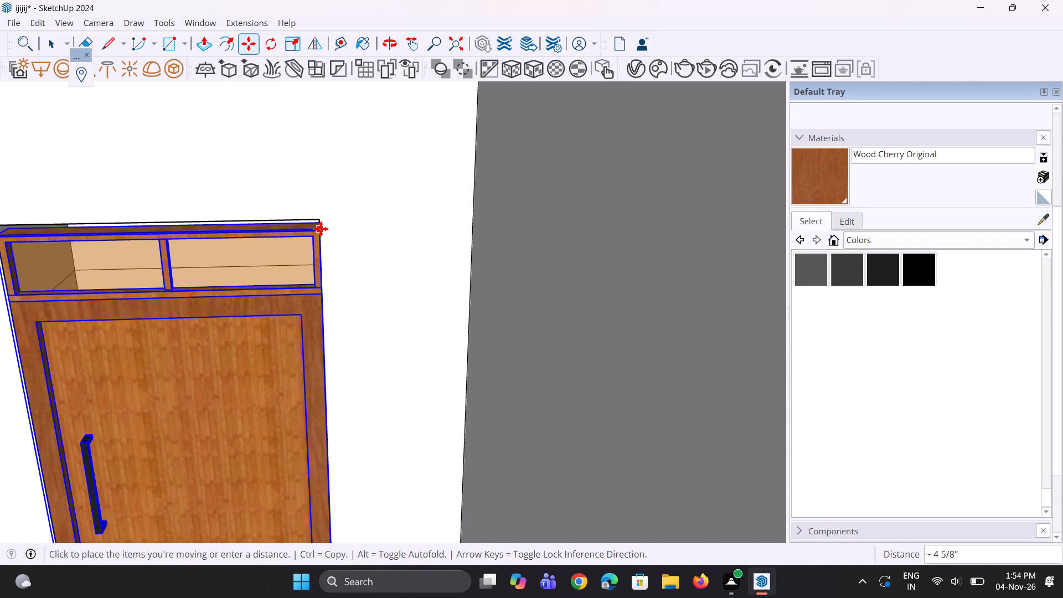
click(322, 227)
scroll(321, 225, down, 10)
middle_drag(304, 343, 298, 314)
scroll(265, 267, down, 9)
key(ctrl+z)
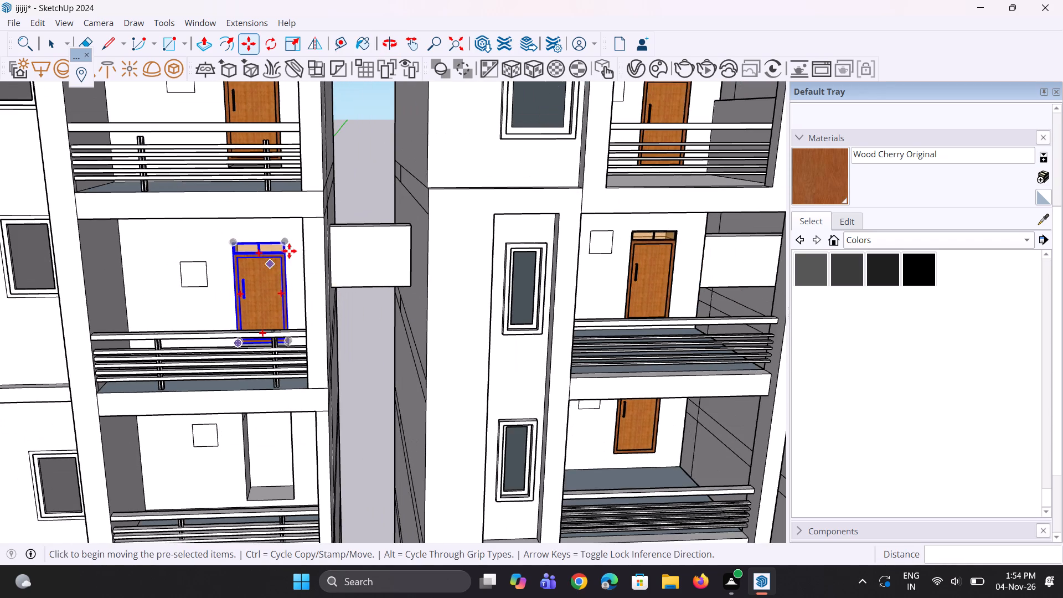
Move the middle balcony door up about 6 3/16" so its upper right corner meets the opening's corner.
ctrl+scroll(289, 251, up, 15)
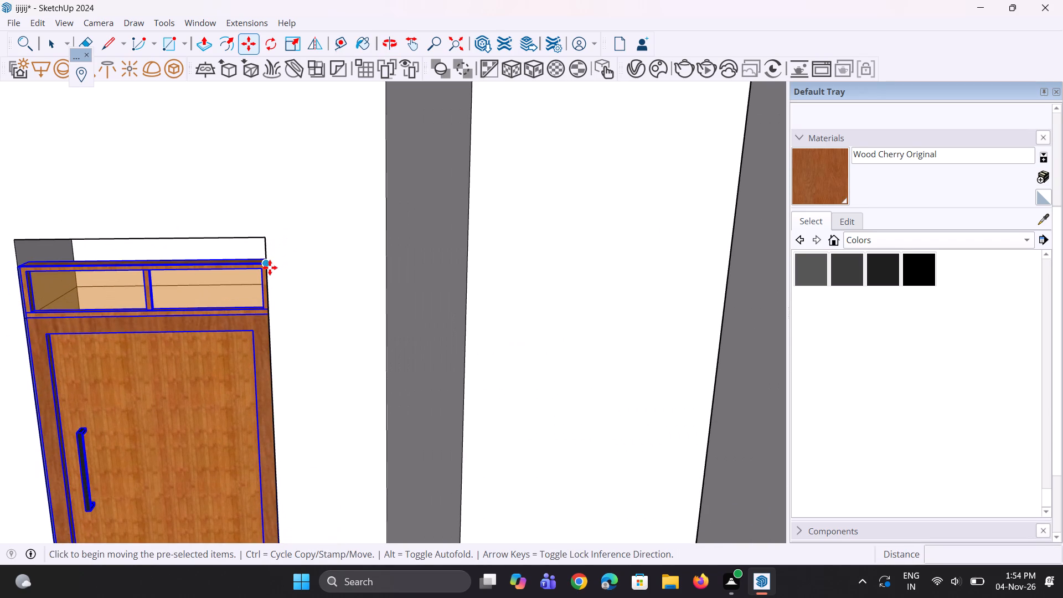
click(270, 267)
click(267, 245)
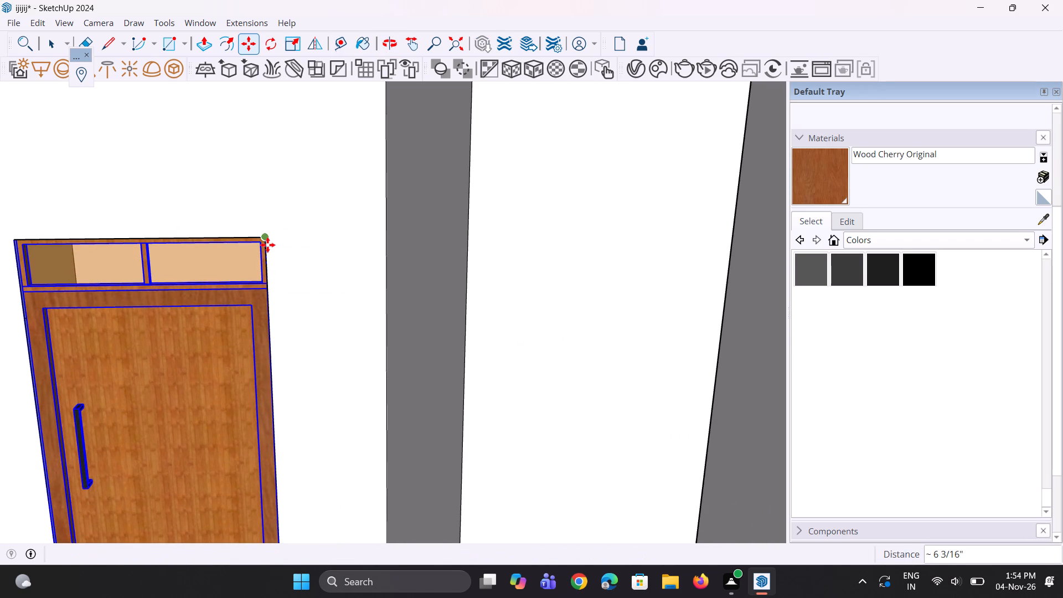
scroll(267, 244, down, 16)
middle_drag(241, 282, 254, 255)
key(space)
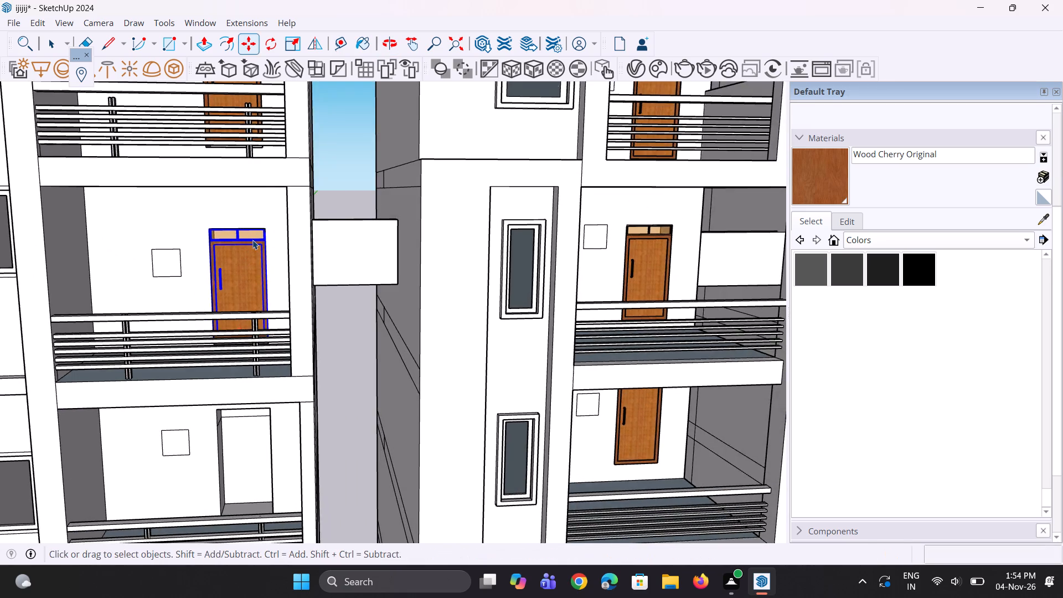
Copy the third tower's middle balcony door about 16' 1" down into the second-lowest balcony opening, using its lower right corner.
scroll(264, 277, up, 3)
scroll(264, 277, down, 1)
middle_drag(264, 277, 266, 313)
scroll(266, 326, up, 7)
middle_drag(262, 315, 267, 350)
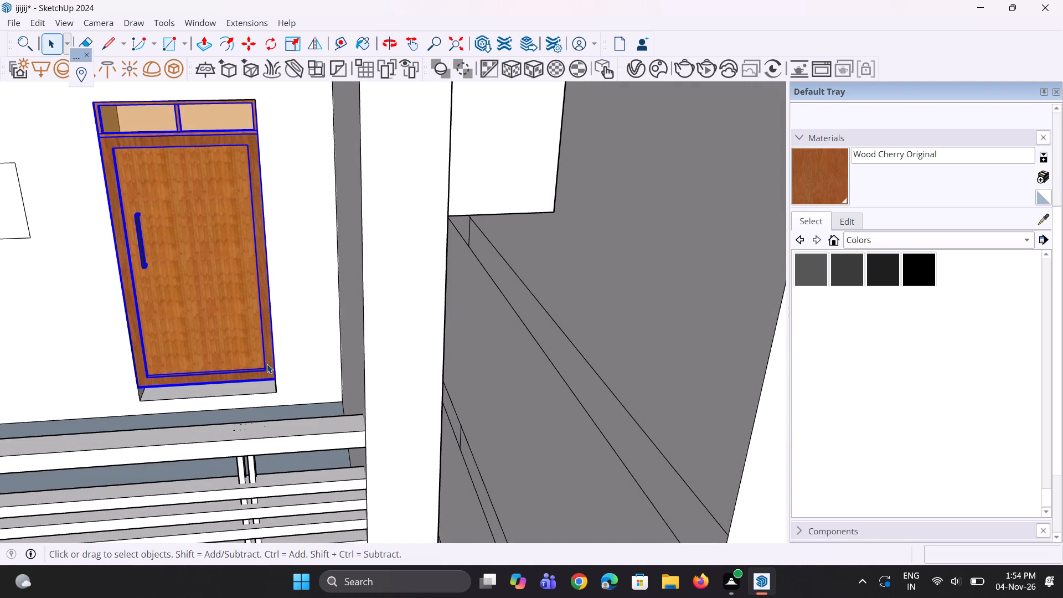
key(m)
scroll(269, 364, up, 2)
drag(280, 383, 279, 385)
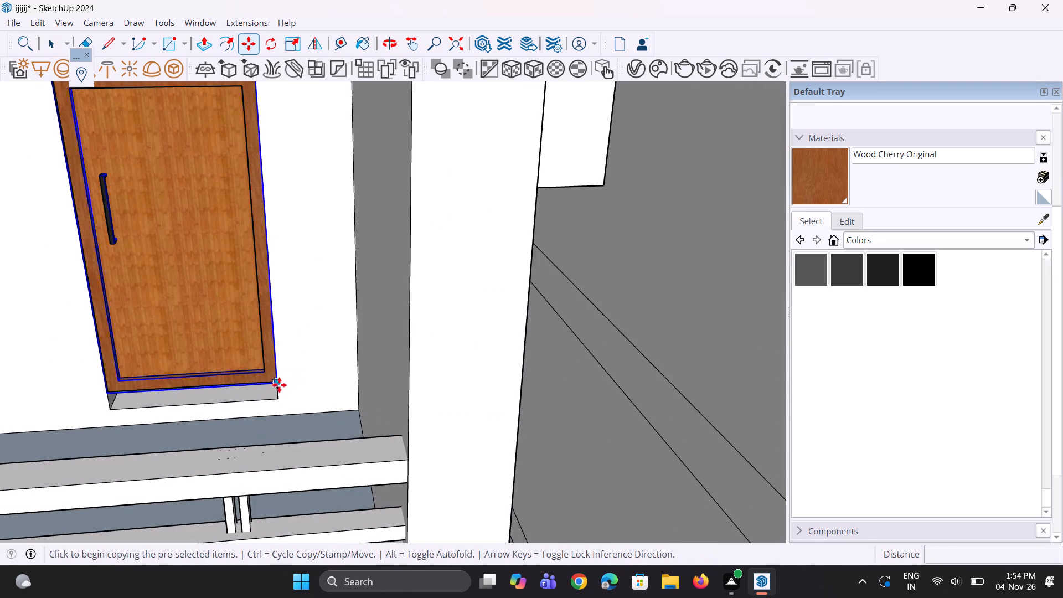
drag(279, 385, 282, 391)
scroll(259, 307, down, 13)
scroll(270, 430, up, 1)
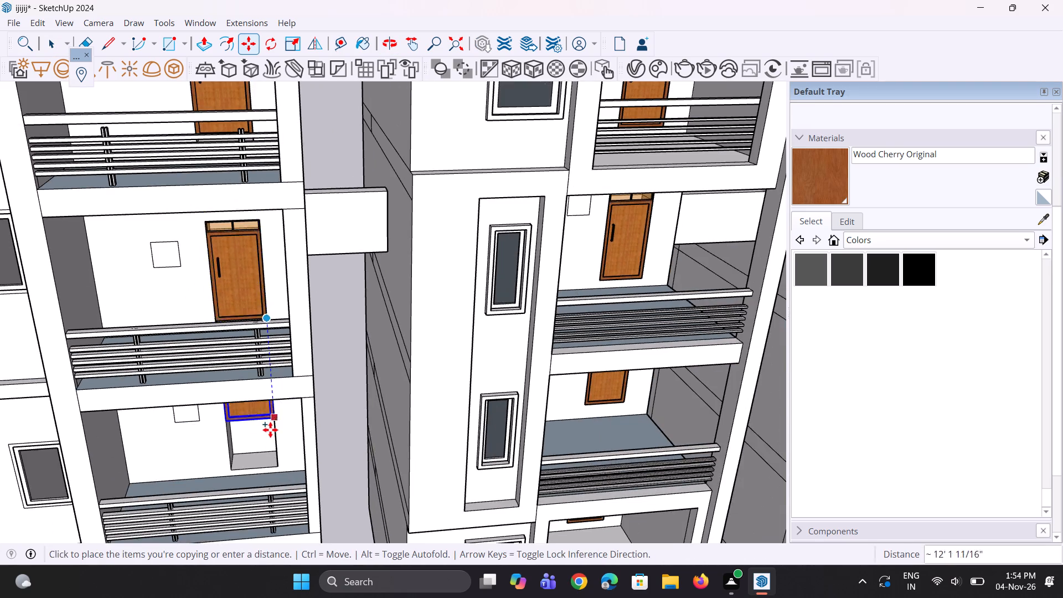
scroll(270, 430, up, 7)
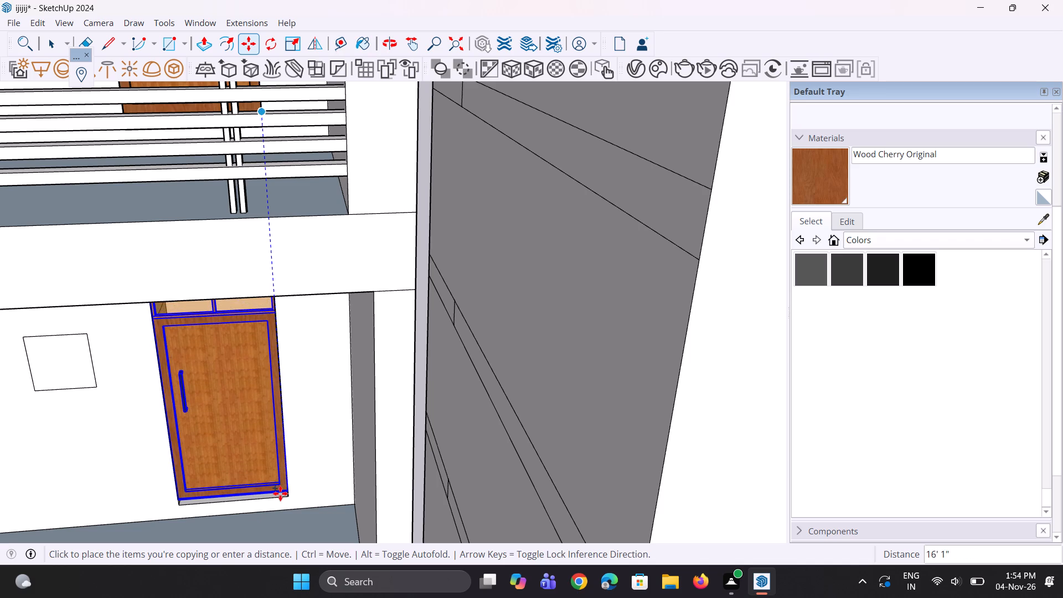
click(281, 496)
Move the second-lowest balcony door up about 6 13/16" so its upper right corner meets the opening's corner.
middle_drag(307, 400, 307, 340)
scroll(275, 292, up, 3)
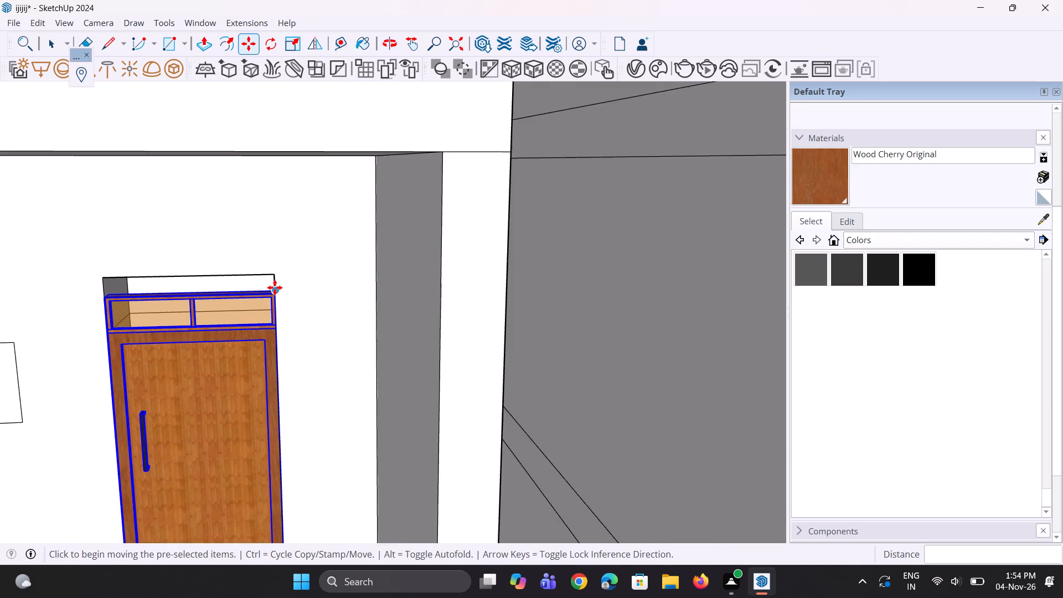
scroll(275, 287, up, 3)
click(275, 287)
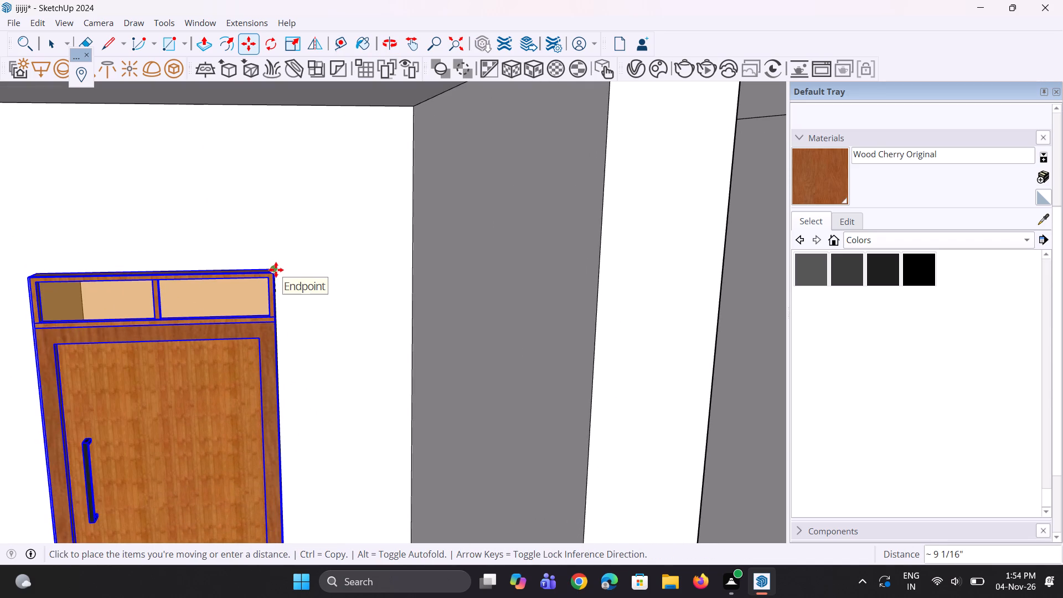
key(Escape)
scroll(277, 288, up, 6)
click(274, 303)
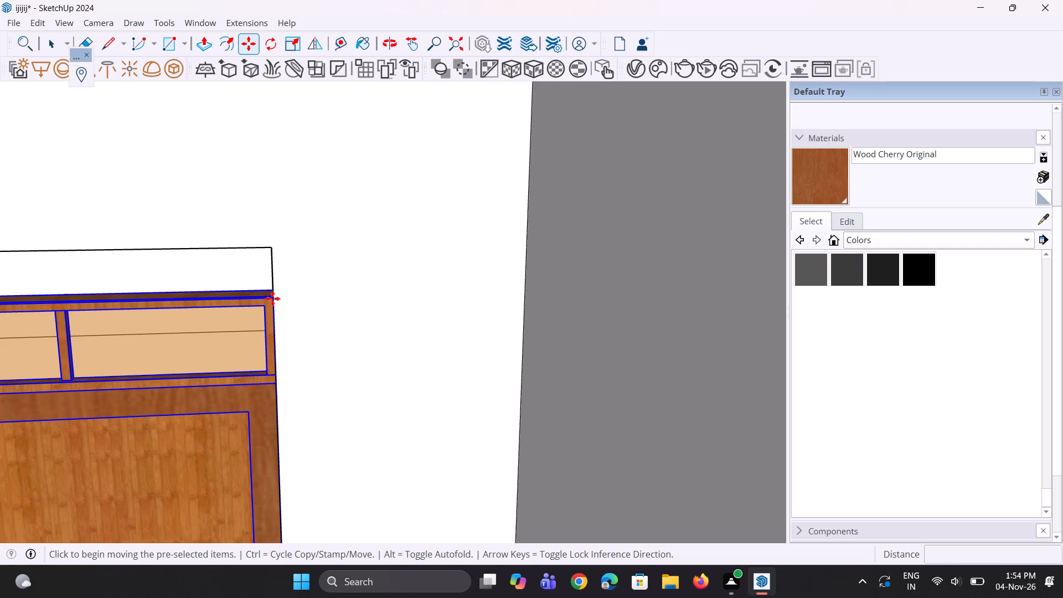
click(272, 251)
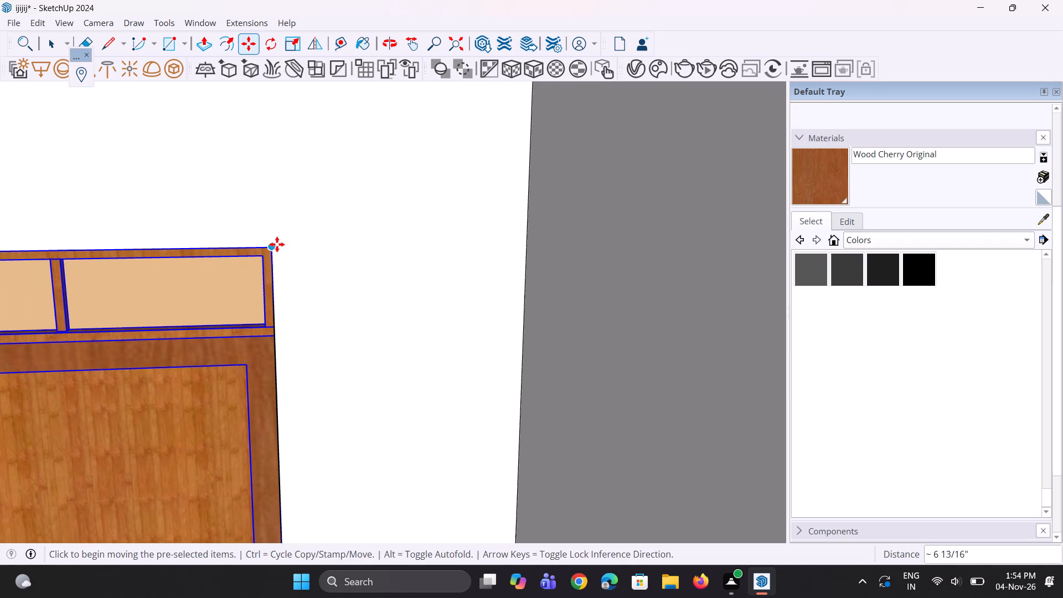
scroll(278, 240, down, 20)
scroll(260, 219, down, 7)
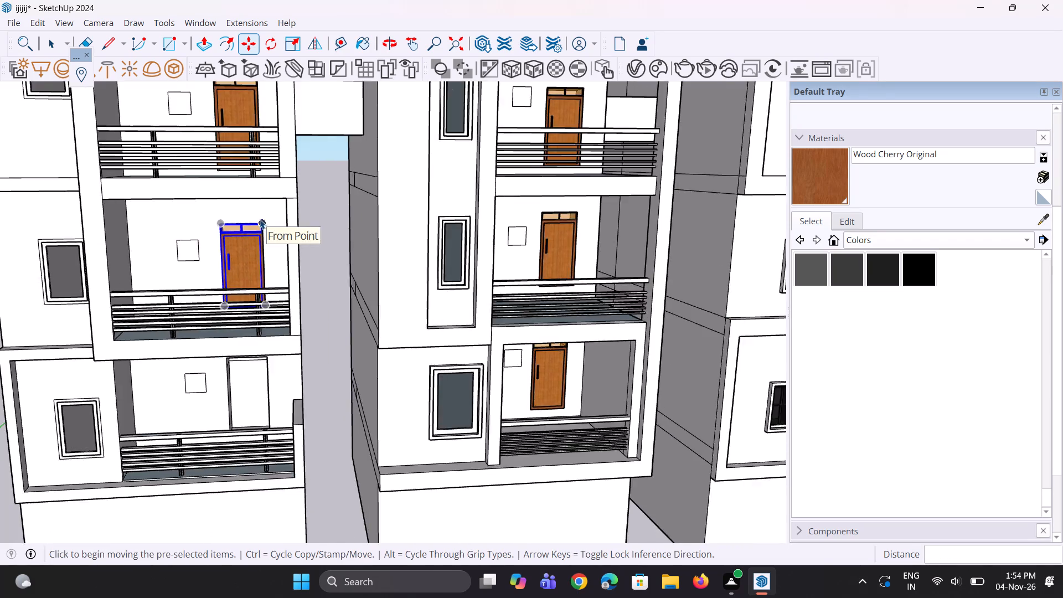
key(space)
scroll(260, 219, down, 3)
key(space)
Copy the third tower's second-lowest balcony door down into the lowest balcony opening, aligning both at the upper right corner.
scroll(260, 219, up, 4)
middle_drag(260, 219, 258, 253)
scroll(258, 253, down, 1)
scroll(258, 253, up, 2)
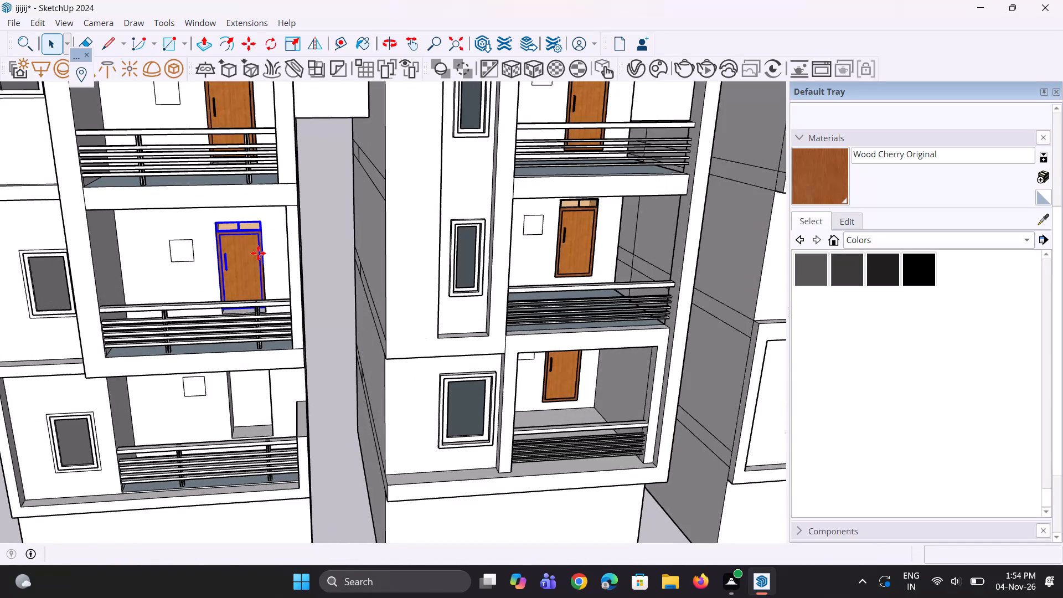
key(m)
scroll(259, 252, up, 7)
click(265, 203)
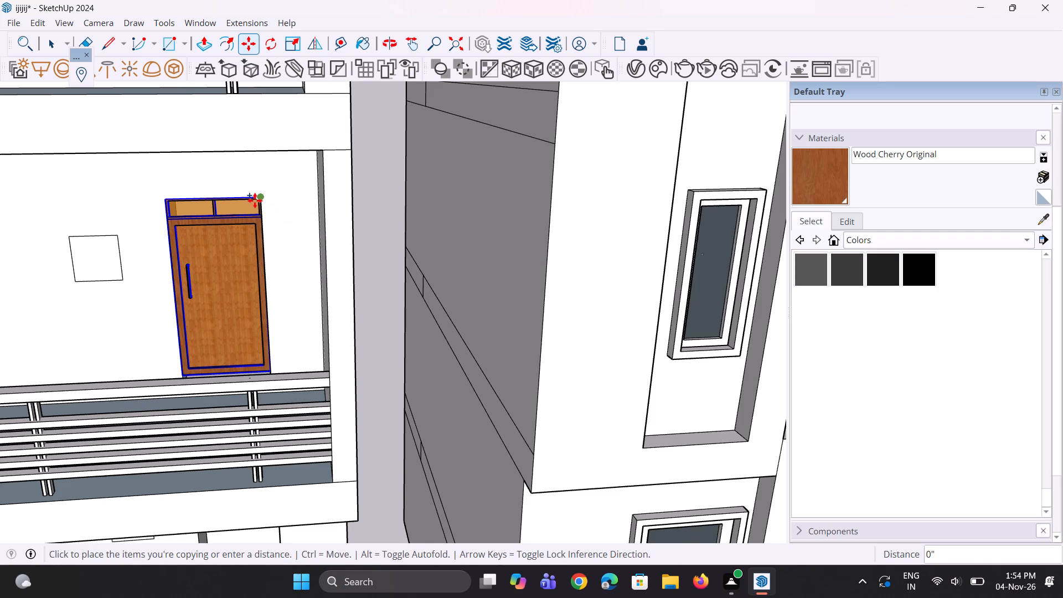
scroll(255, 200, down, 3)
scroll(255, 200, up, 2)
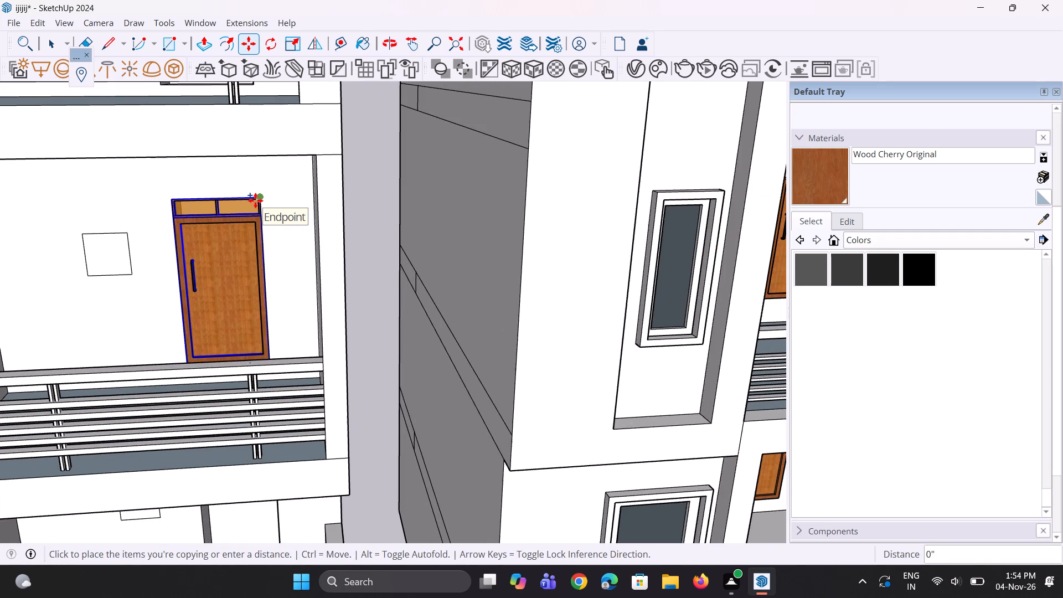
scroll(255, 200, up, 3)
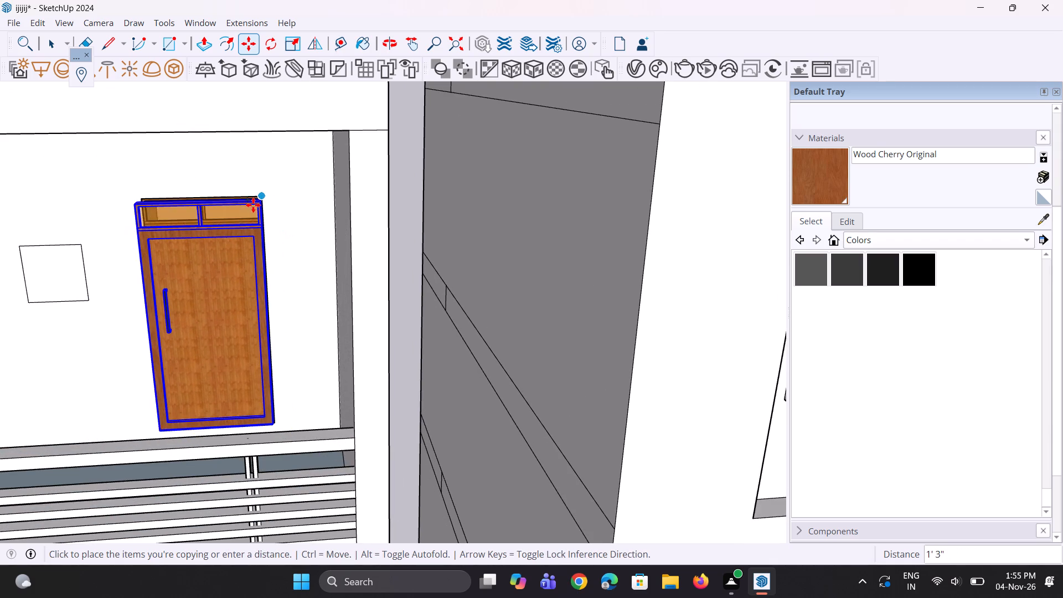
scroll(233, 262, down, 13)
scroll(250, 314, up, 3)
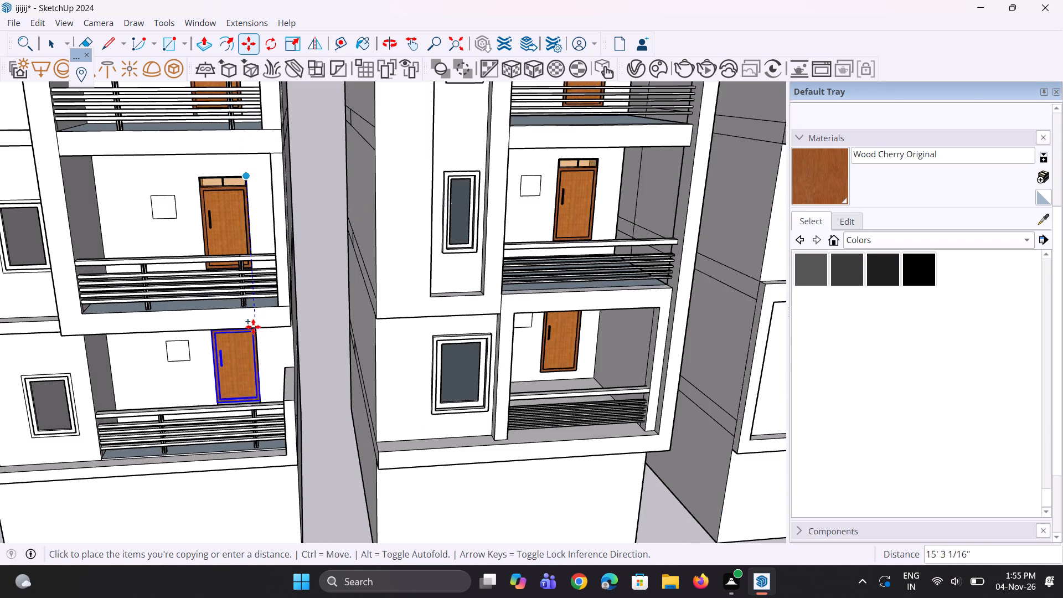
scroll(253, 332, up, 1)
middle_drag(253, 332, 254, 317)
scroll(252, 355, up, 7)
middle_drag(253, 336, 255, 326)
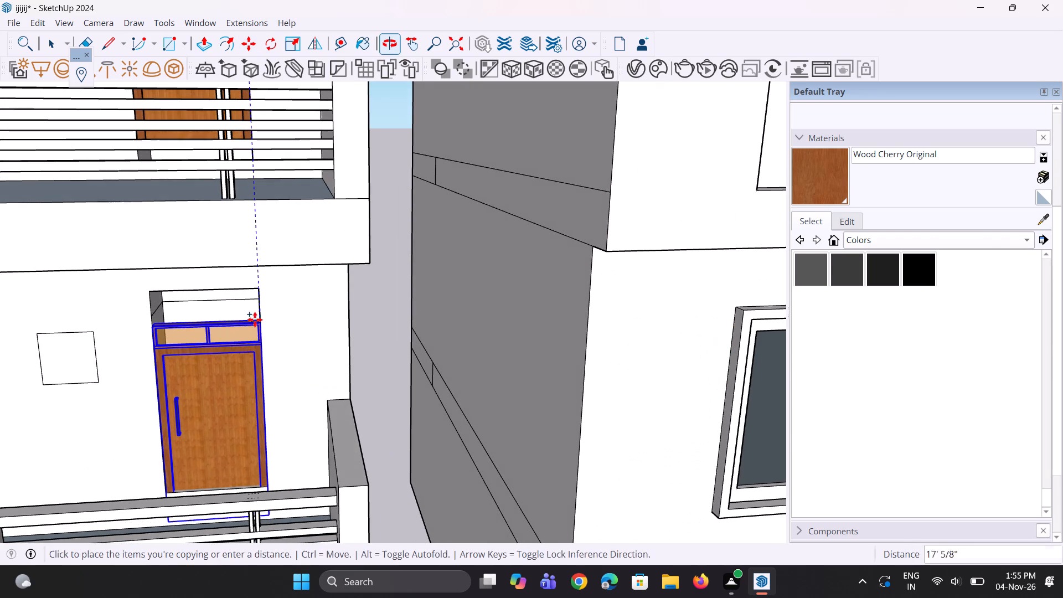
click(259, 294)
middle_drag(250, 274, 257, 317)
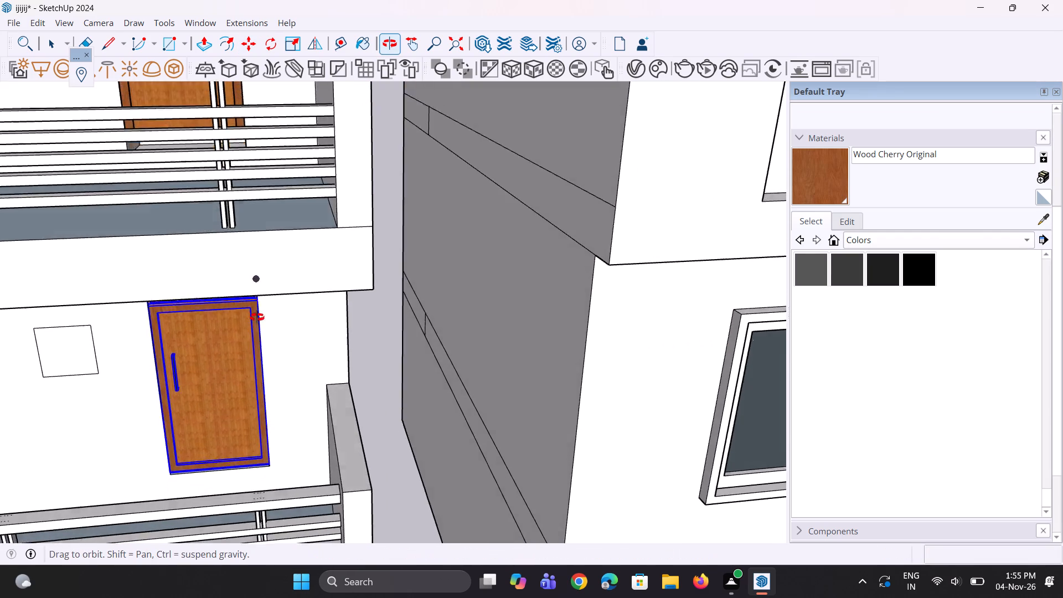
middle_drag(257, 317, 295, 370)
key(space)
key(space)
Push/pull the gap face beneath the third tower's second-lowest balcony door up about 6 13/16" to meet the door's bottom edge.
scroll(312, 386, down, 4)
key(p)
scroll(247, 215, up, 1)
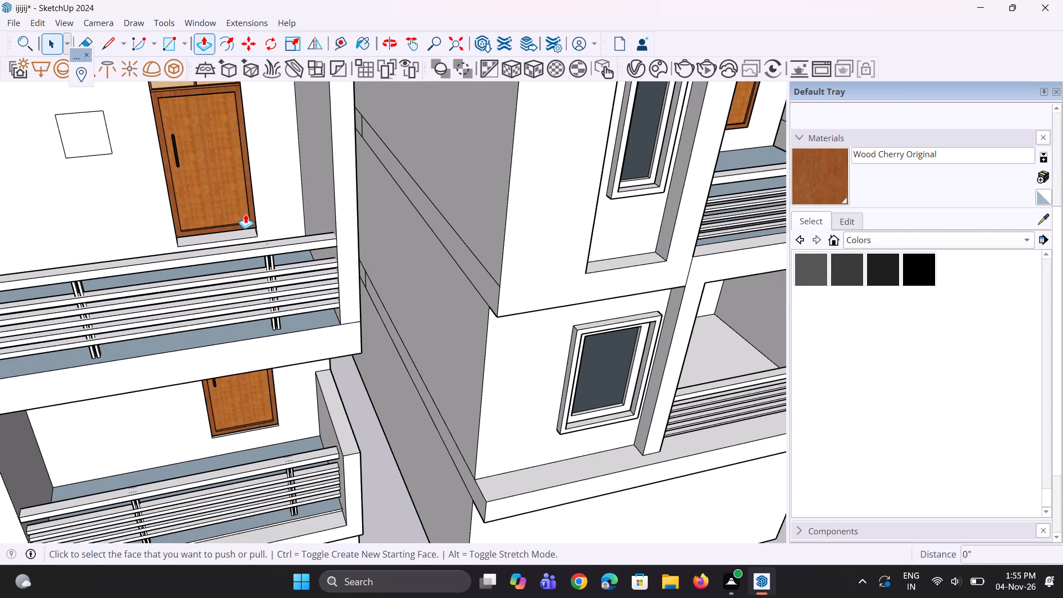
scroll(245, 214, up, 1)
middle_drag(237, 210, 270, 241)
scroll(248, 249, up, 2)
click(225, 249)
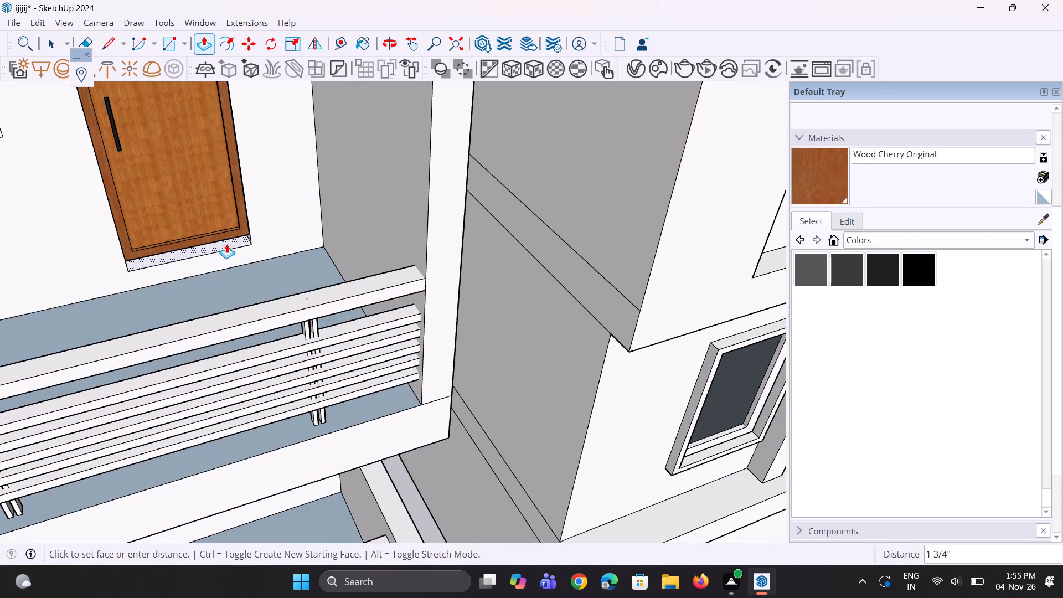
click(230, 236)
Push/pull the gap face beneath the third tower's middle balcony door up about 6 3/16" to meet the door's bottom edge.
scroll(242, 283, down, 4)
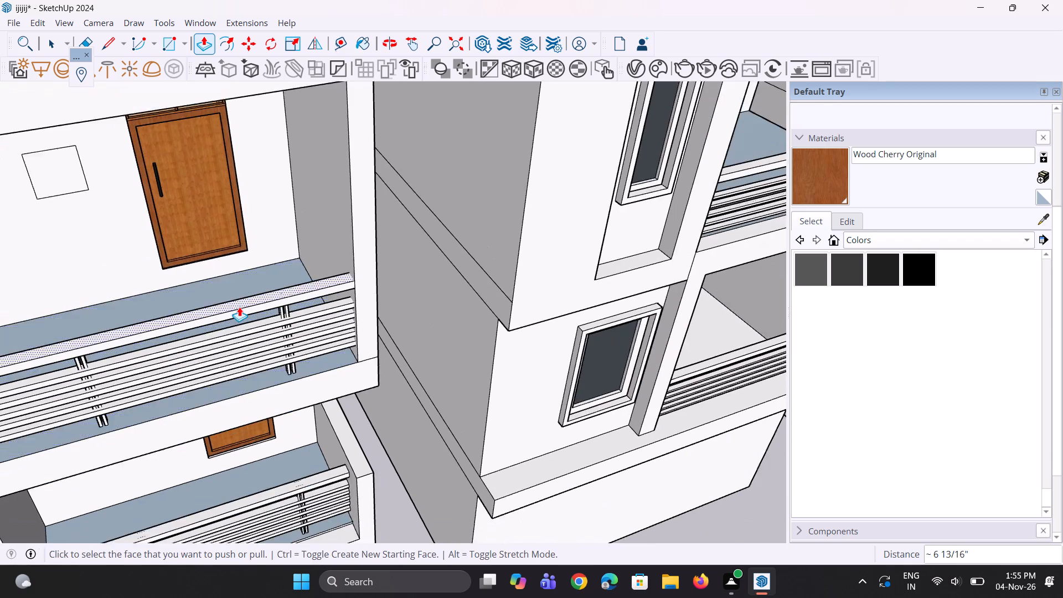
scroll(239, 307, down, 9)
scroll(198, 154, up, 8)
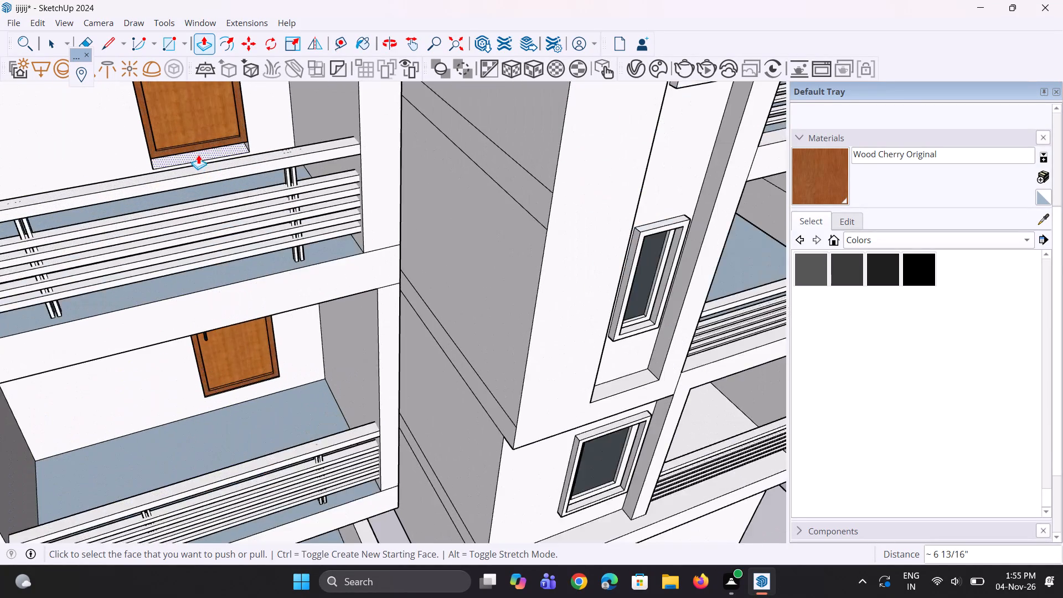
scroll(198, 154, up, 2)
click(198, 154)
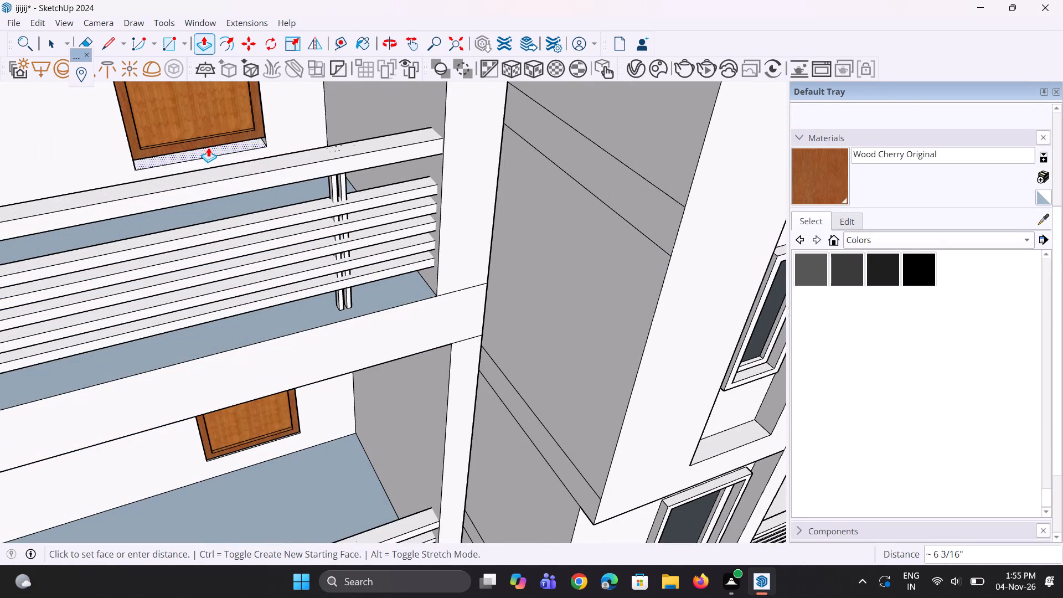
click(211, 143)
Push/pull the gap face beneath the third tower's second-highest balcony door up about 5 11/16" to meet the door's bottom edge.
scroll(239, 379, down, 6)
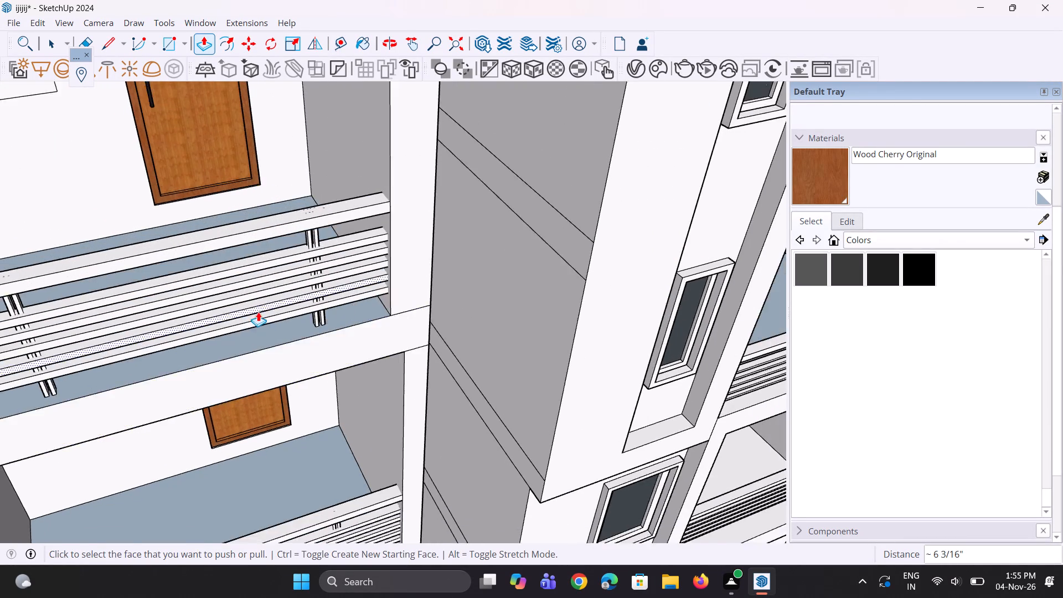
scroll(258, 312, down, 13)
scroll(228, 243, up, 7)
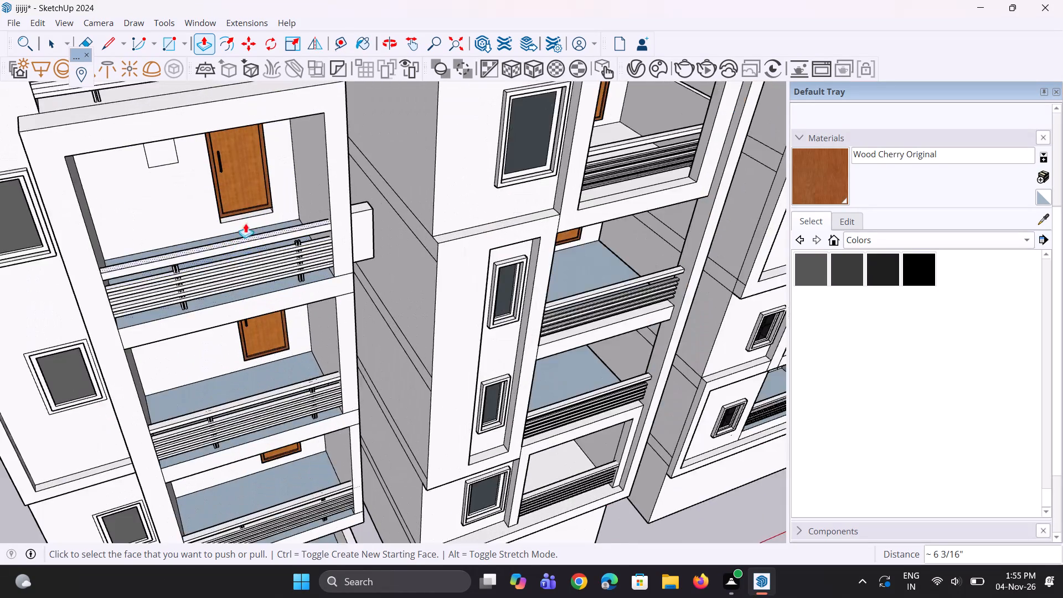
scroll(242, 213, up, 9)
click(231, 223)
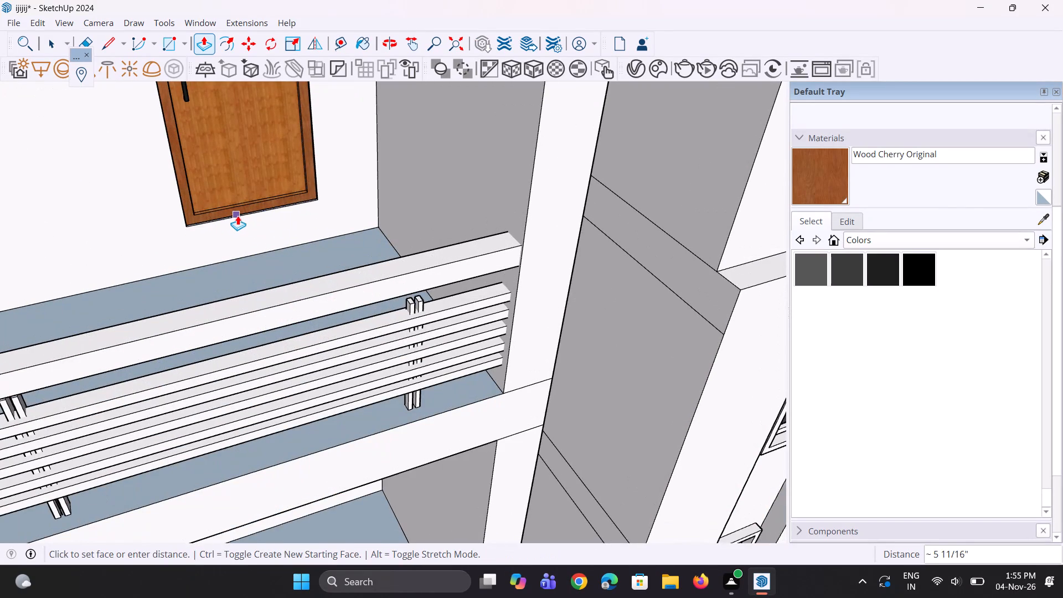
click(239, 214)
Inspect the third tower's top balcony door for gaps, and review the doors on all three towers from the front.
scroll(263, 309, down, 12)
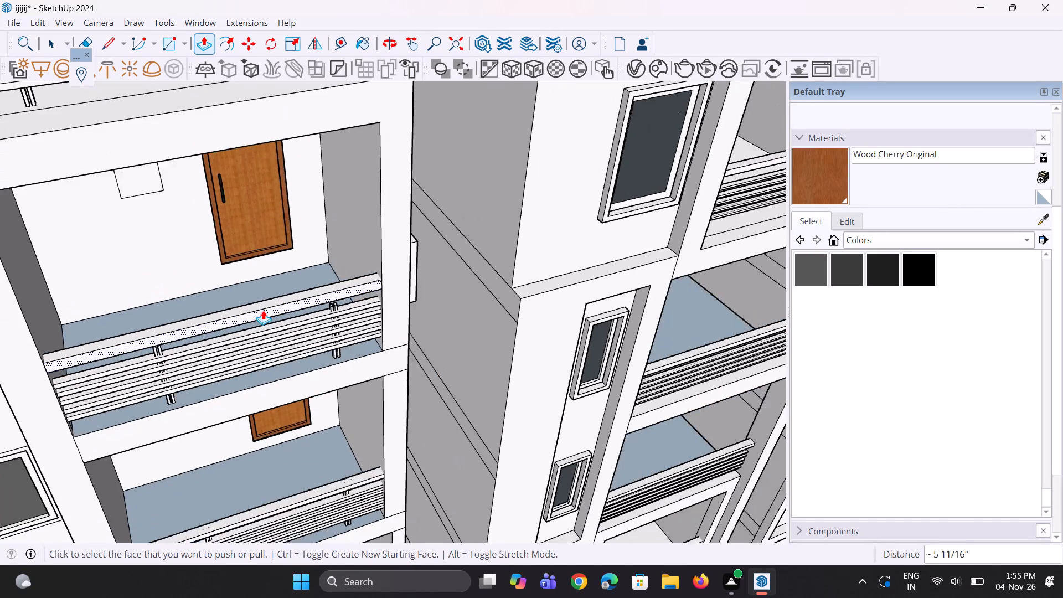
scroll(263, 310, down, 2)
scroll(250, 260, down, 5)
middle_drag(249, 202, 249, 246)
scroll(231, 186, up, 4)
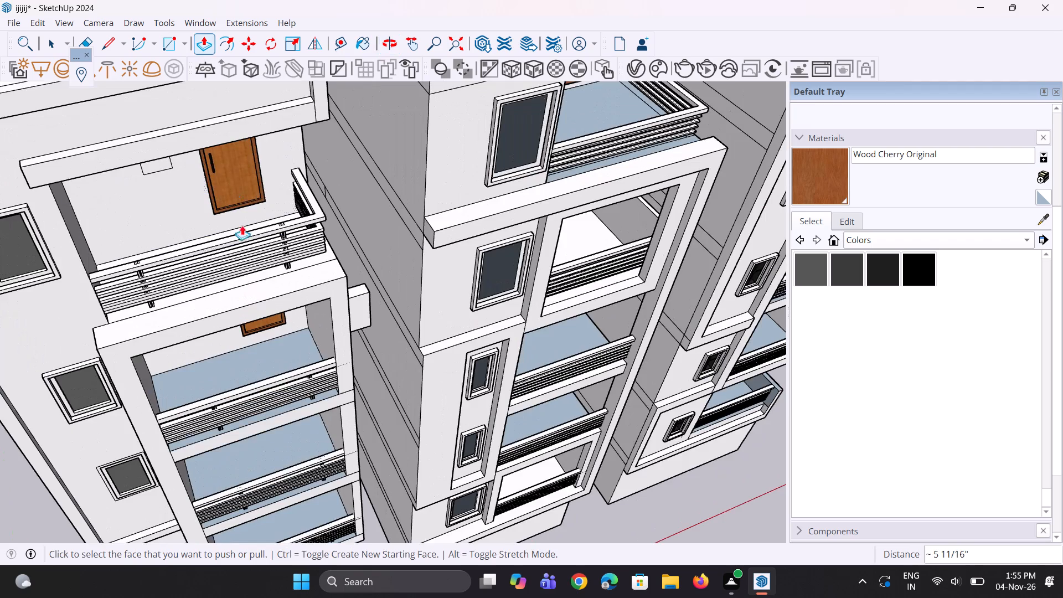
scroll(242, 225, up, 4)
middle_drag(265, 275, 235, 208)
scroll(189, 224, down, 11)
middle_drag(251, 305, 223, 250)
scroll(162, 284, down, 5)
middle_drag(303, 341, 256, 292)
scroll(198, 280, down, 4)
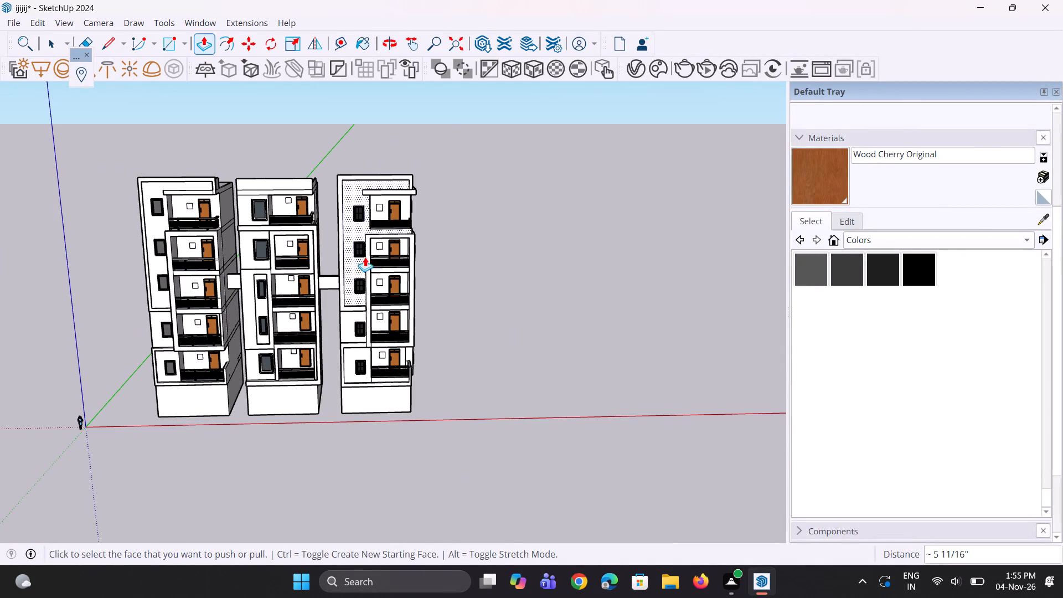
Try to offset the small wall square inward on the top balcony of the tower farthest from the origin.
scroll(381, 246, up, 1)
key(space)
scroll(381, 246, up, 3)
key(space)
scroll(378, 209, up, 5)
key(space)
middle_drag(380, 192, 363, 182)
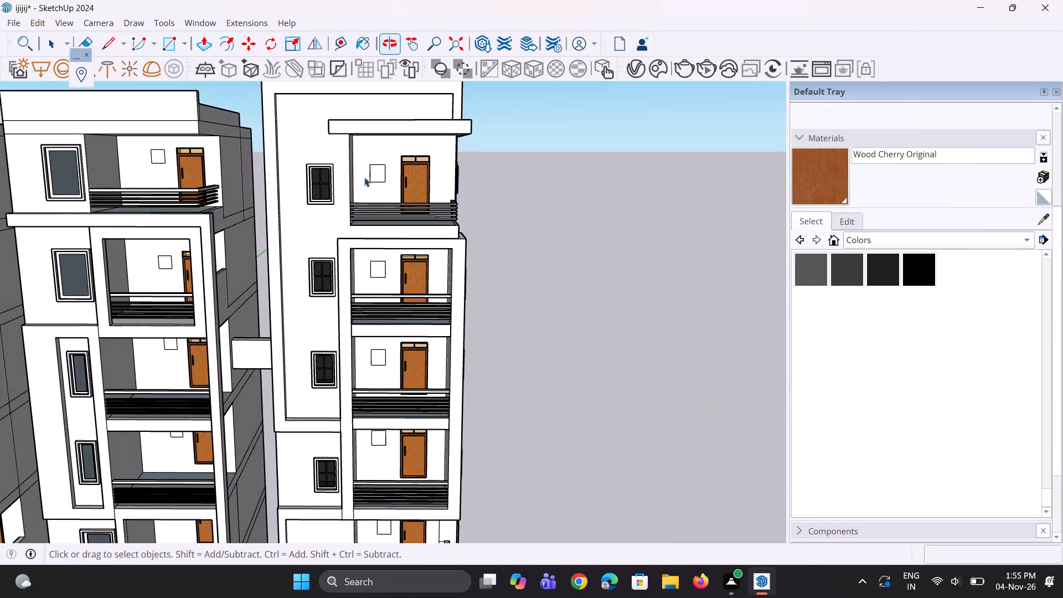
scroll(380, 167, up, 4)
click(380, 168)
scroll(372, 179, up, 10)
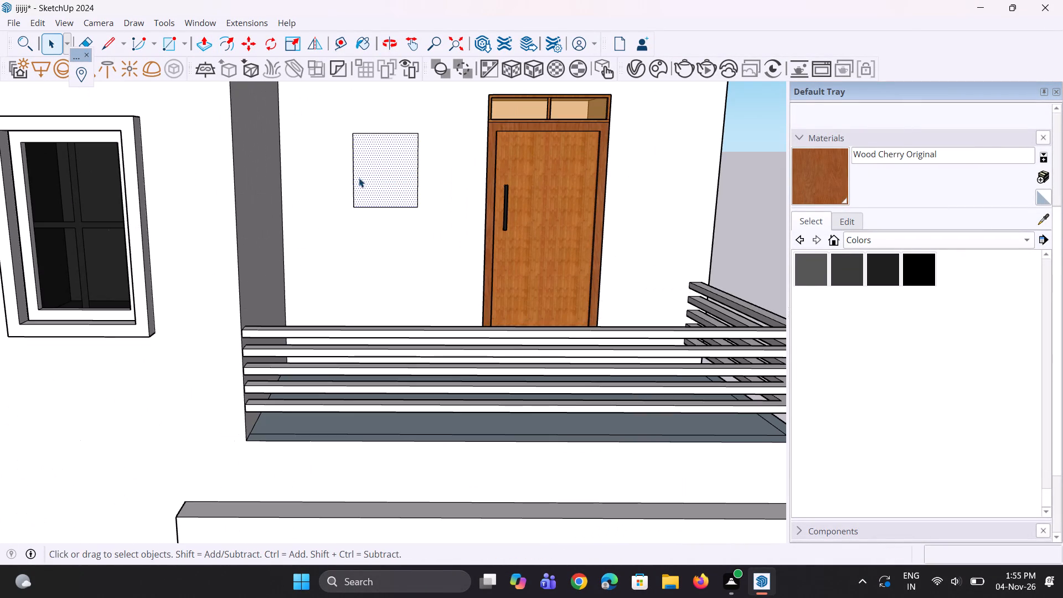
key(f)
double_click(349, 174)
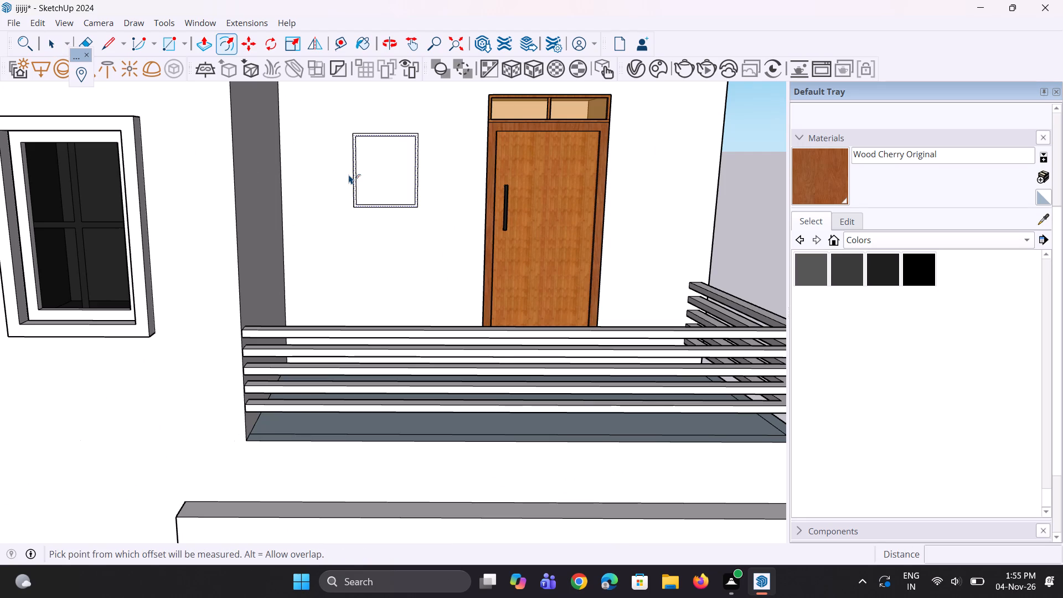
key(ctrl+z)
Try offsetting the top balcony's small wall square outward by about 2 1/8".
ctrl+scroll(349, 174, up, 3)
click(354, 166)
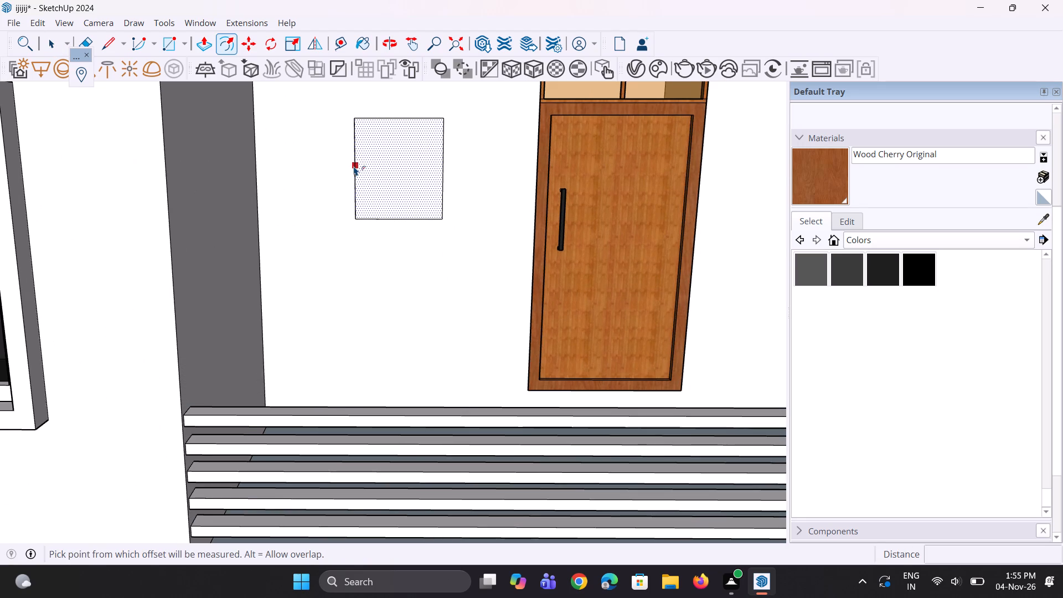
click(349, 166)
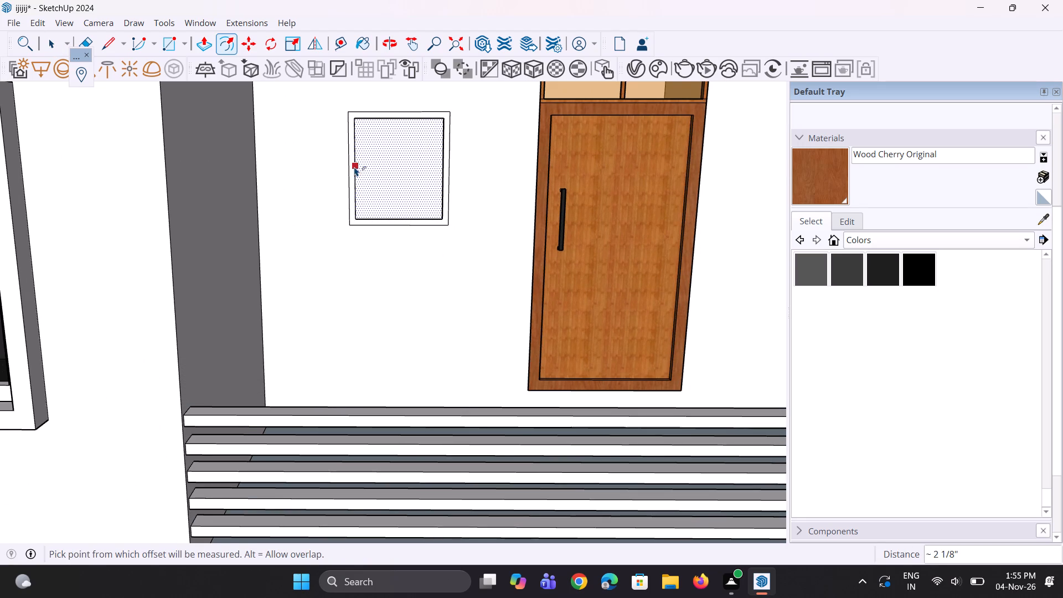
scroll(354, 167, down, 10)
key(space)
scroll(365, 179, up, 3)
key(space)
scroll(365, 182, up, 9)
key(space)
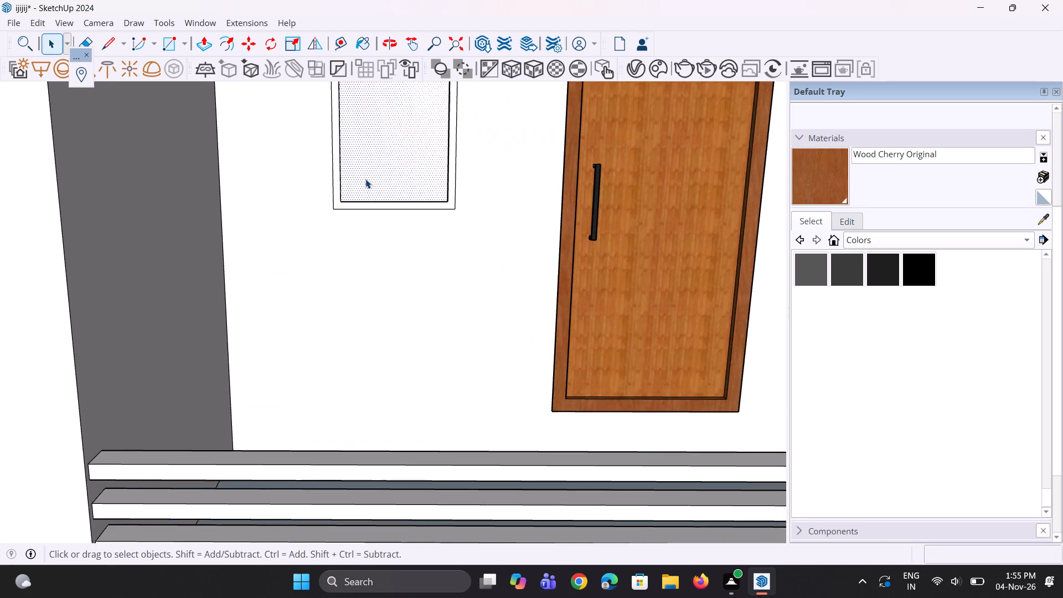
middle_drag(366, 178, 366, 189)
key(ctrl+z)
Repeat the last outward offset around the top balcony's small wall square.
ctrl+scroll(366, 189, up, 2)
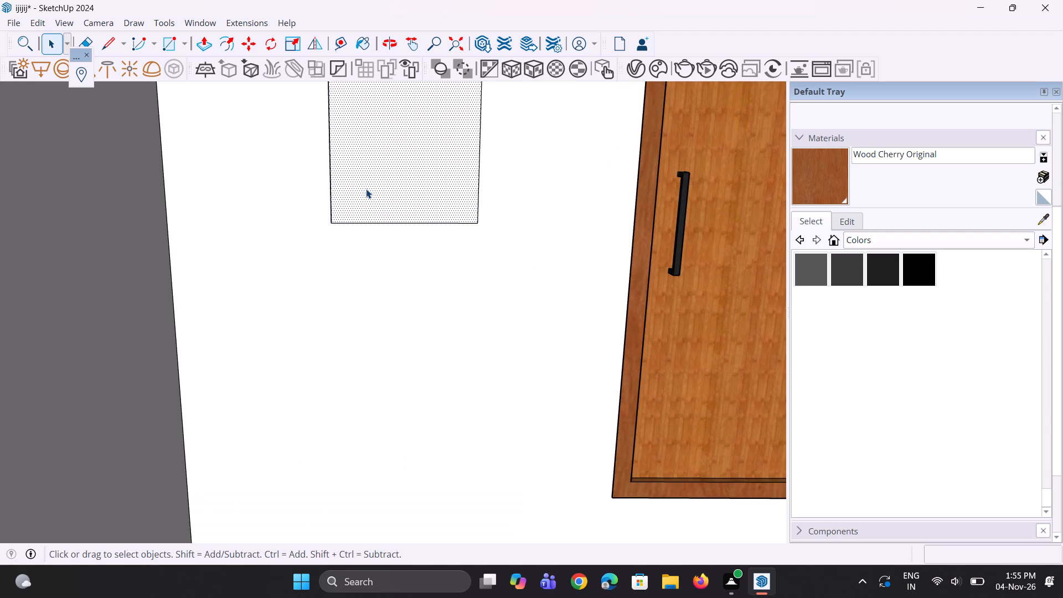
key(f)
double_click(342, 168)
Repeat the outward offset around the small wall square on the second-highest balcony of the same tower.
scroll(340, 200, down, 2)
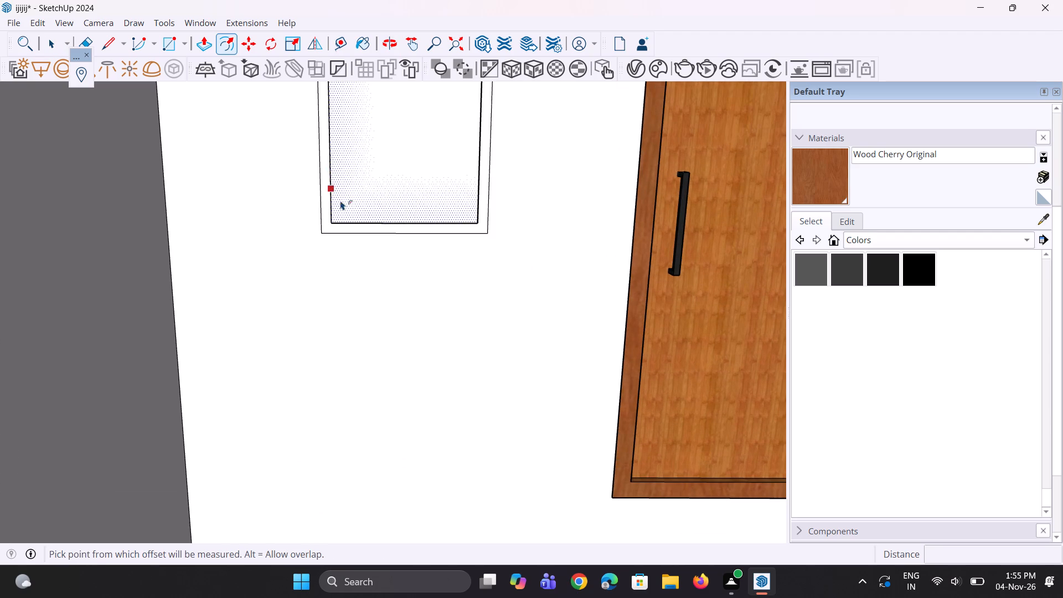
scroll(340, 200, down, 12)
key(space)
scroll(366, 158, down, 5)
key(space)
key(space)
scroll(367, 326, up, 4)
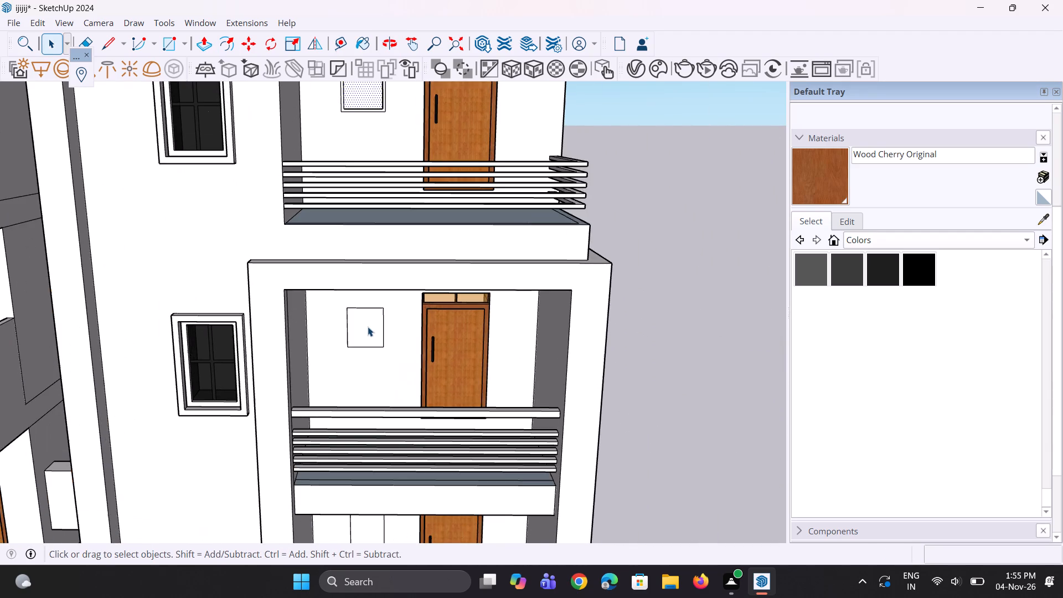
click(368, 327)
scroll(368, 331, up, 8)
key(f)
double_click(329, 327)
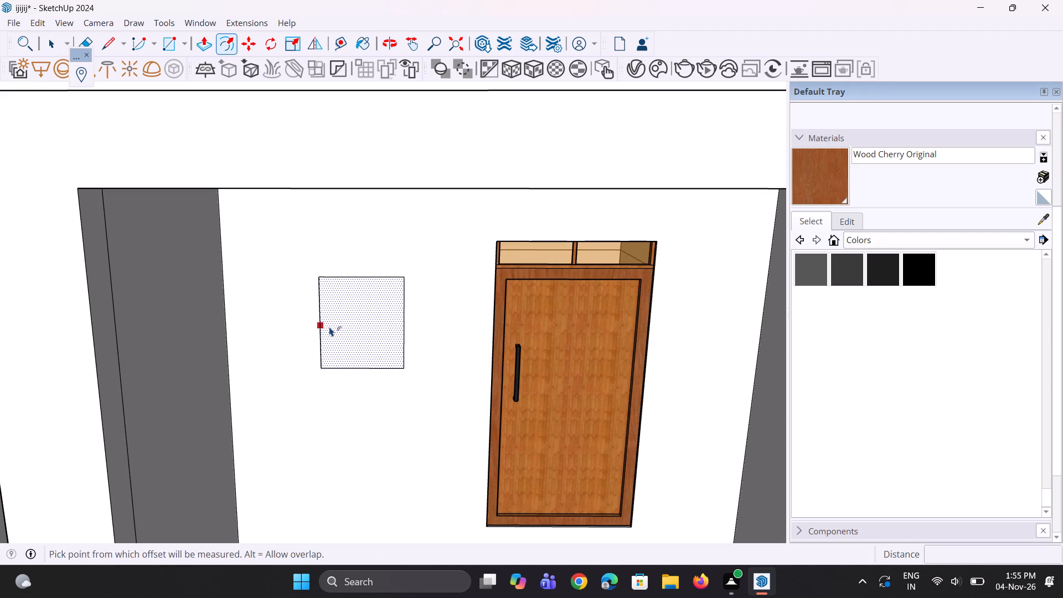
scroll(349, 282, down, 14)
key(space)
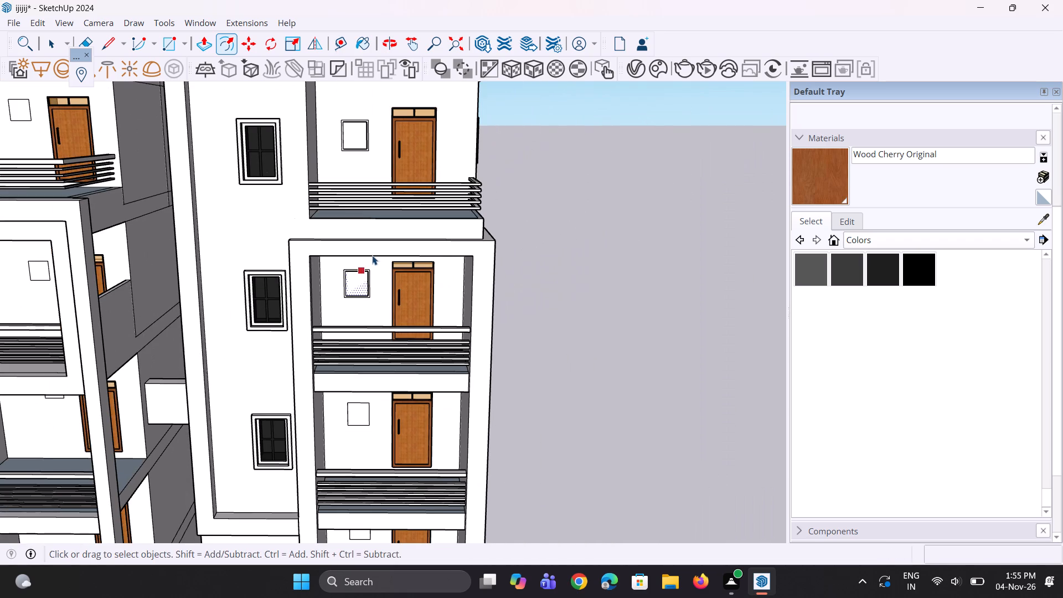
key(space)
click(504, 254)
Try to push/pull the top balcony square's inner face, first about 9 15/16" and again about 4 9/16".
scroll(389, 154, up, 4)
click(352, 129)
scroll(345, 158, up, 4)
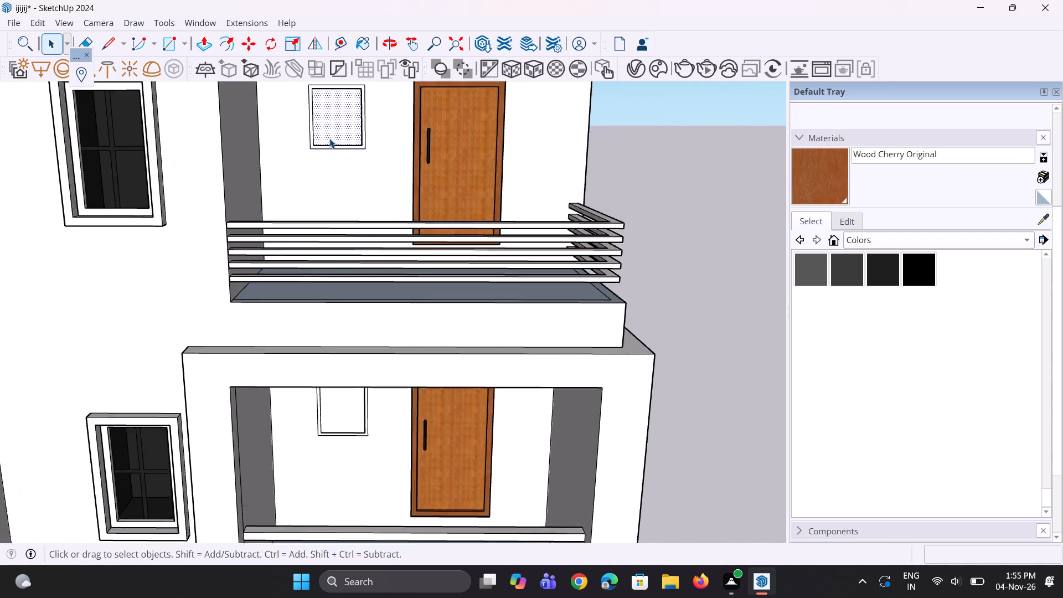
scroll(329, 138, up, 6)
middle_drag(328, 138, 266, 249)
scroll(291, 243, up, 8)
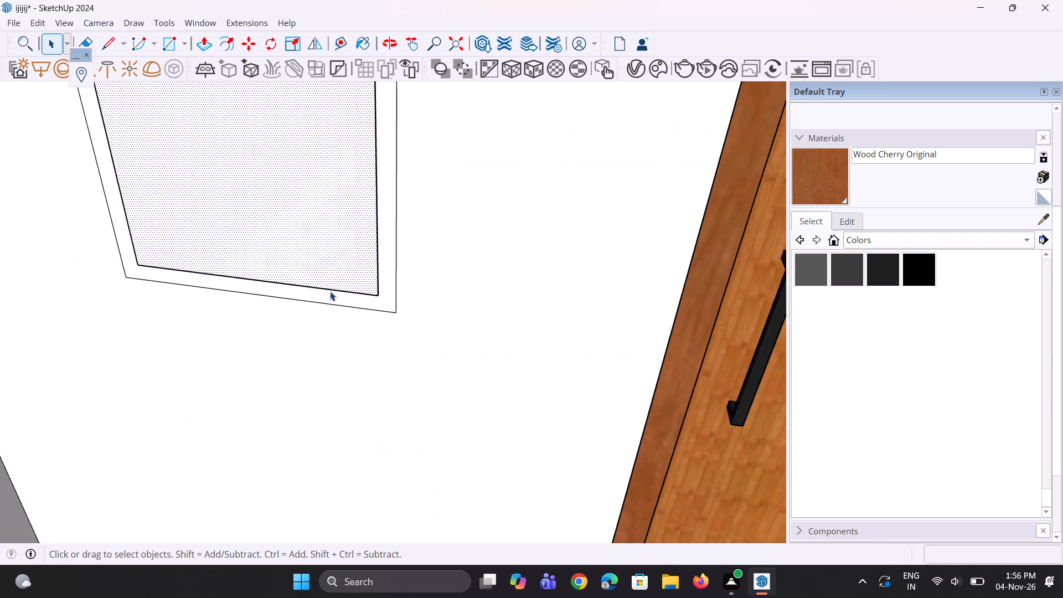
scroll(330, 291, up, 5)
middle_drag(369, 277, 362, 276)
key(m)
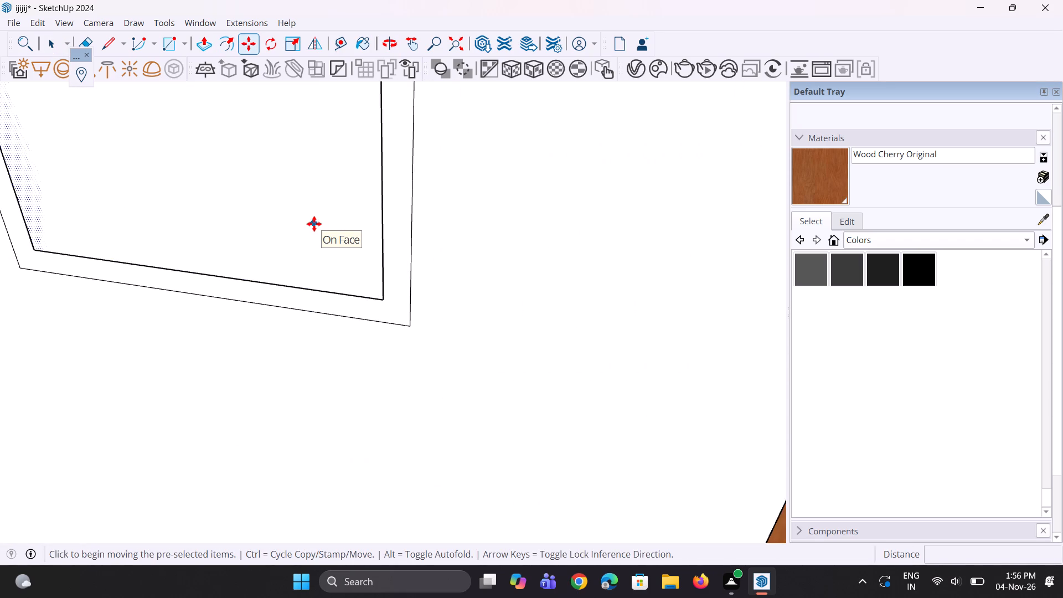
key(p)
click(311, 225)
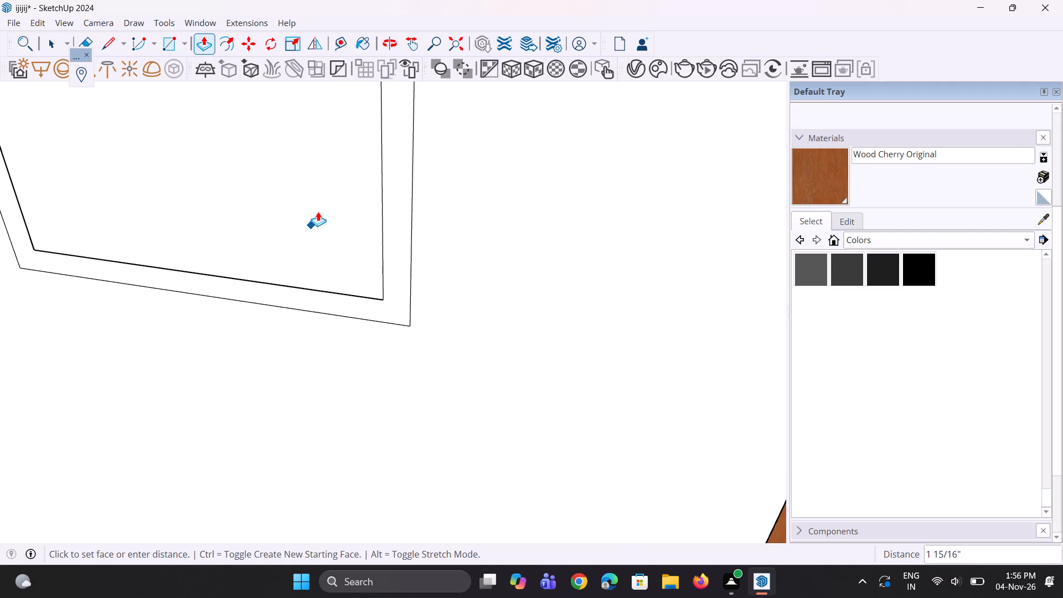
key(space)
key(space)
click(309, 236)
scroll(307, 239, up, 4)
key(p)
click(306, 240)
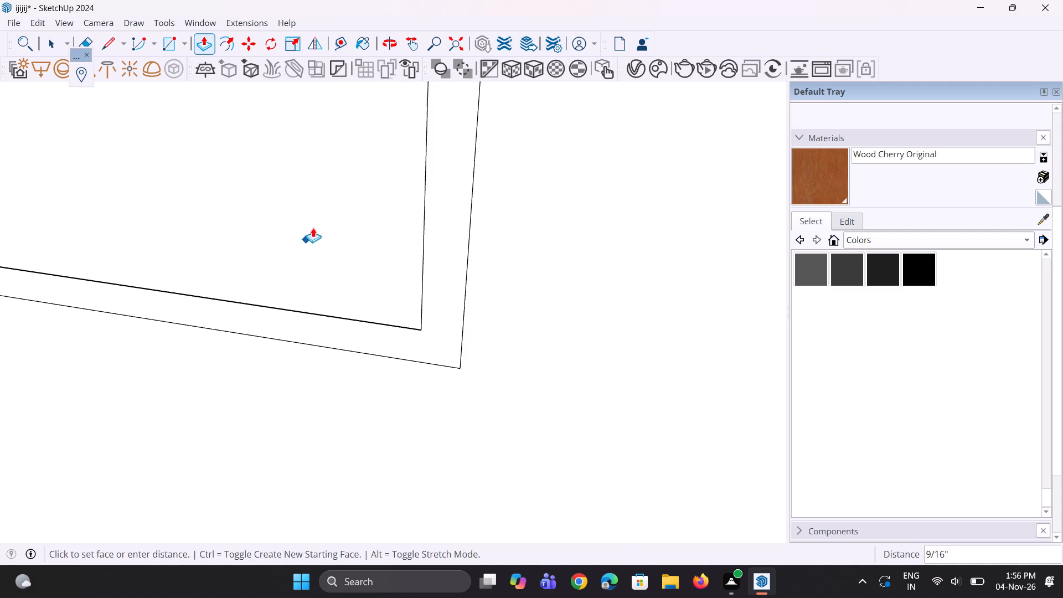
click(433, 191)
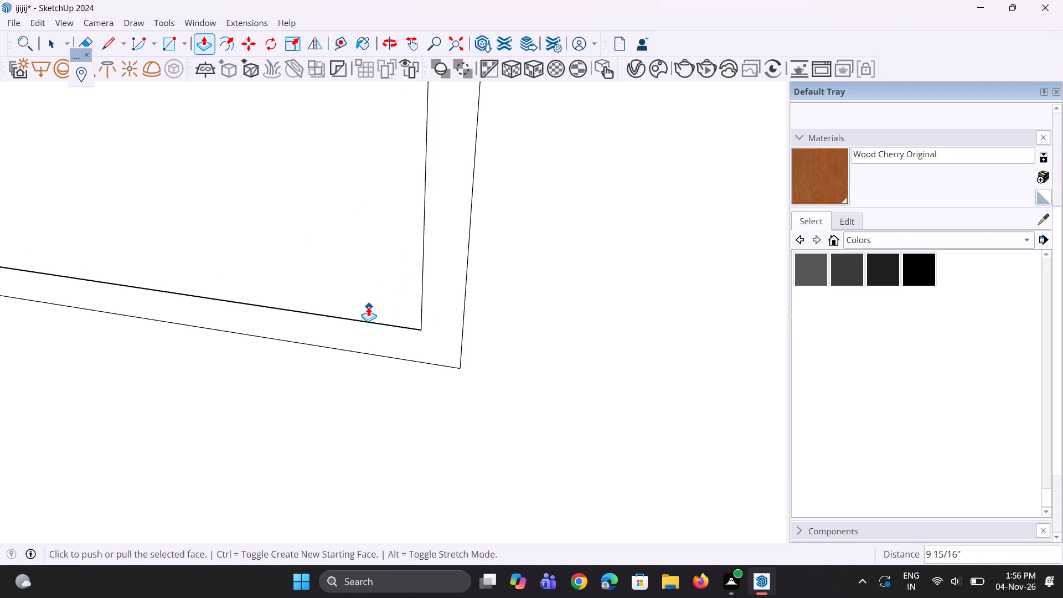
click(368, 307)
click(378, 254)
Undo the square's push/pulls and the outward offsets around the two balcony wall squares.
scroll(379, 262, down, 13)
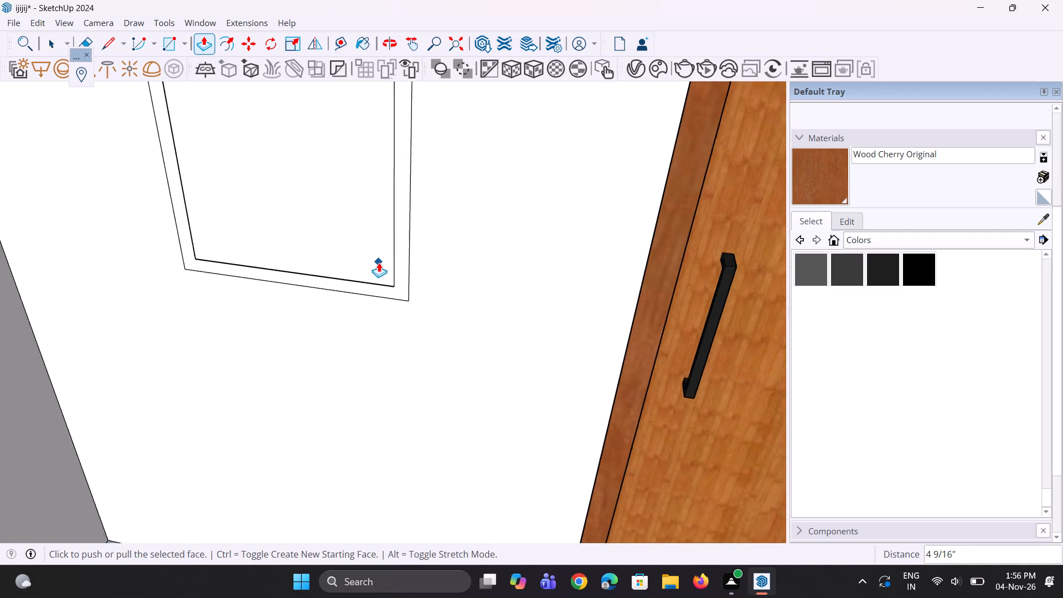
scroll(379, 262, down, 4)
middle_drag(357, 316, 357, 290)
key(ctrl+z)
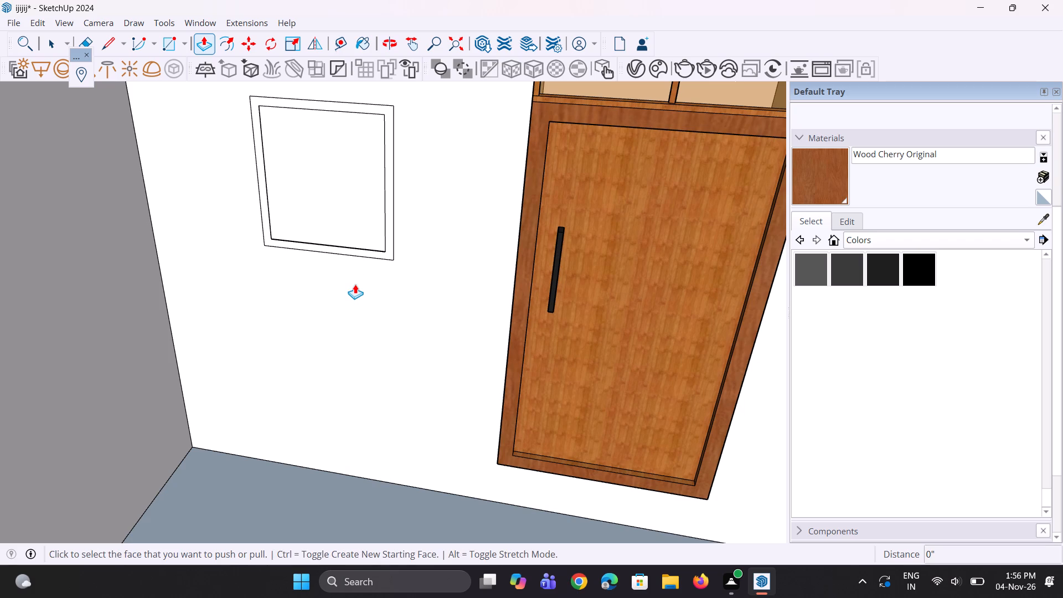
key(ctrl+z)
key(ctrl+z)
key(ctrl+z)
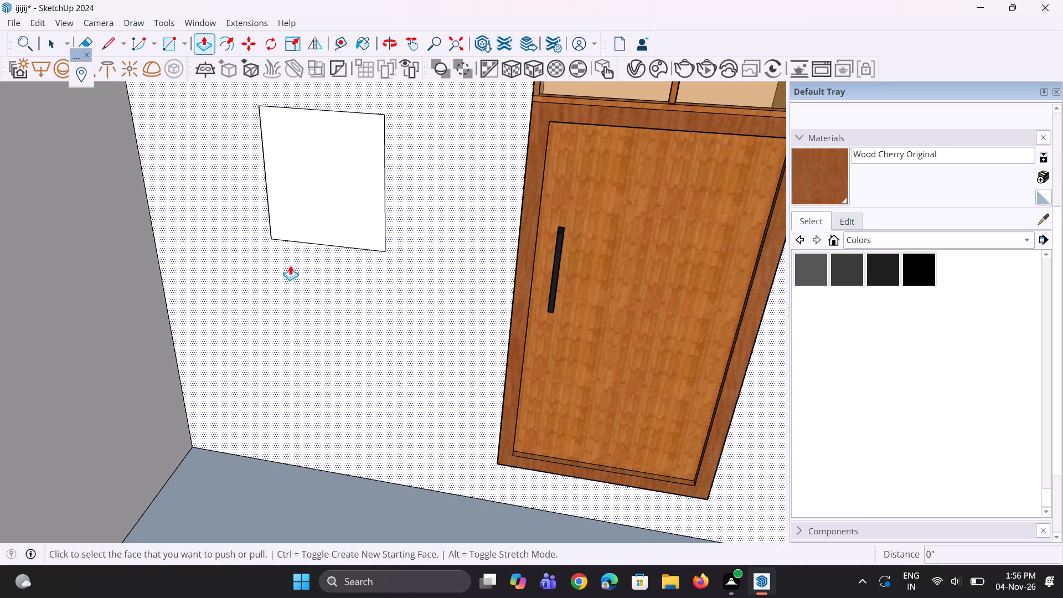
Offset the top balcony's small wall square outward to draw a thin frame outline around it.
scroll(280, 274, down, 5)
middle_drag(302, 285, 308, 220)
key(space)
key(space)
click(313, 189)
scroll(301, 193, up, 3)
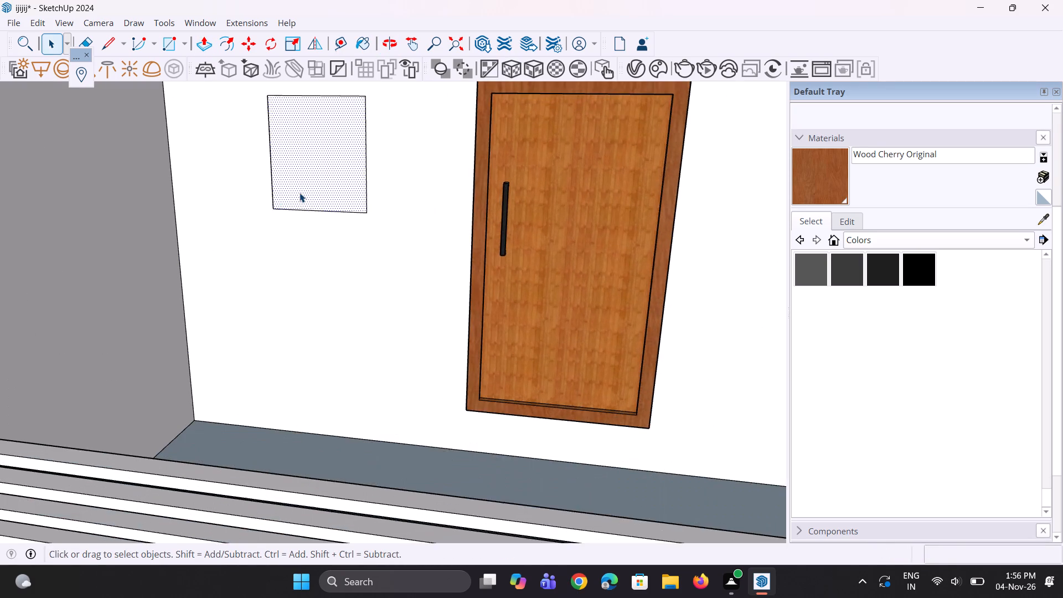
scroll(300, 193, up, 2)
key(f)
click(277, 177)
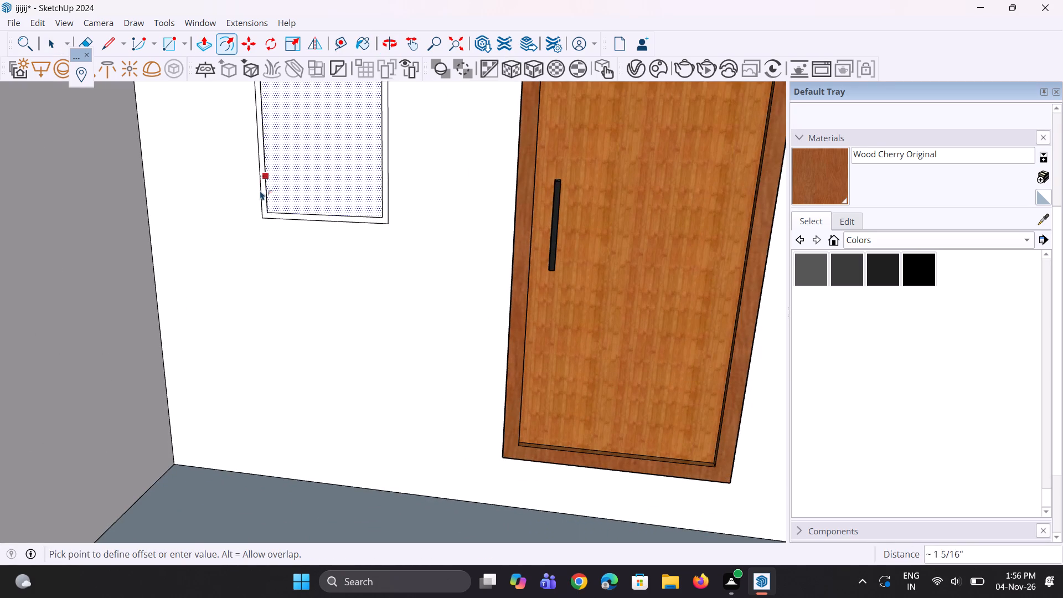
click(257, 195)
scroll(233, 332, down, 5)
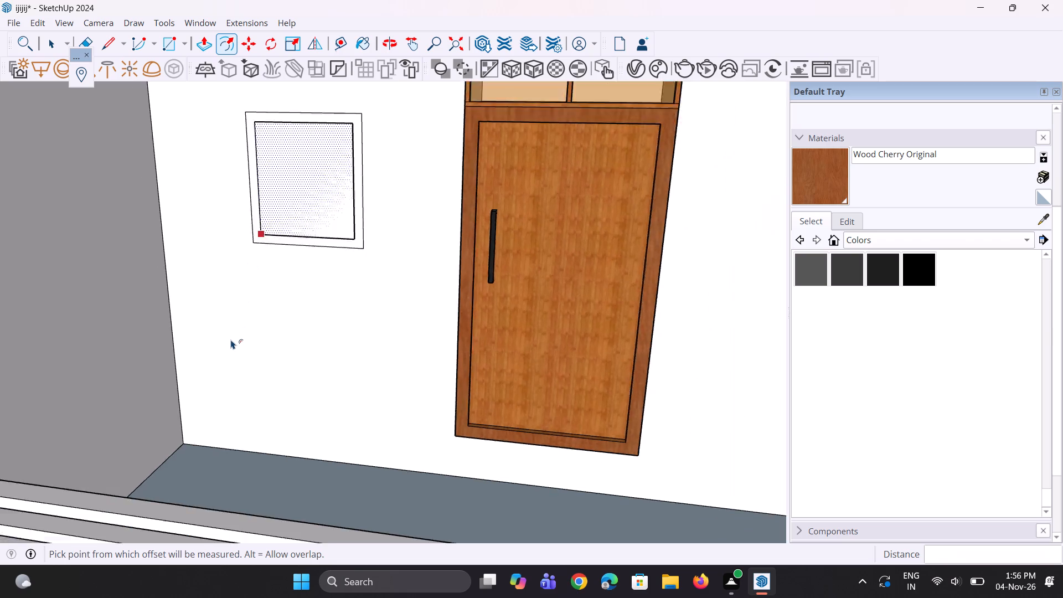
scroll(226, 340, down, 6)
middle_drag(299, 228, 254, 201)
key(space)
key(space)
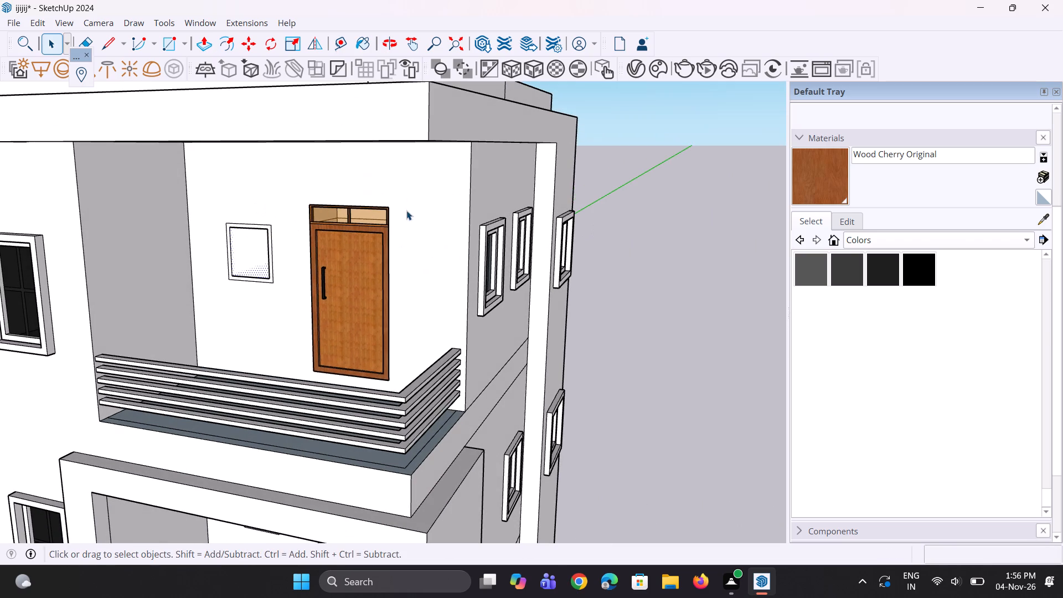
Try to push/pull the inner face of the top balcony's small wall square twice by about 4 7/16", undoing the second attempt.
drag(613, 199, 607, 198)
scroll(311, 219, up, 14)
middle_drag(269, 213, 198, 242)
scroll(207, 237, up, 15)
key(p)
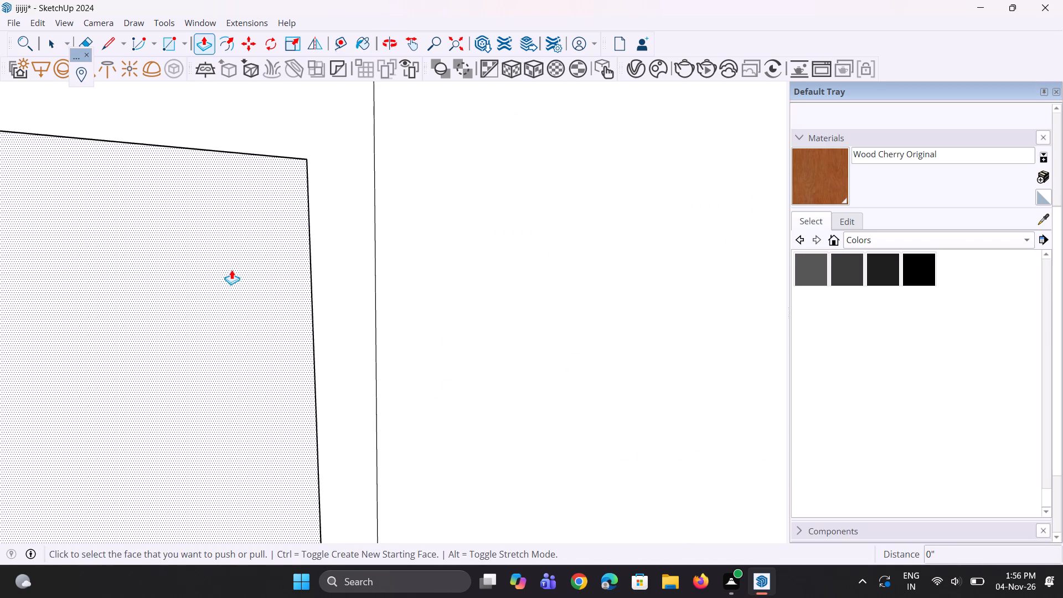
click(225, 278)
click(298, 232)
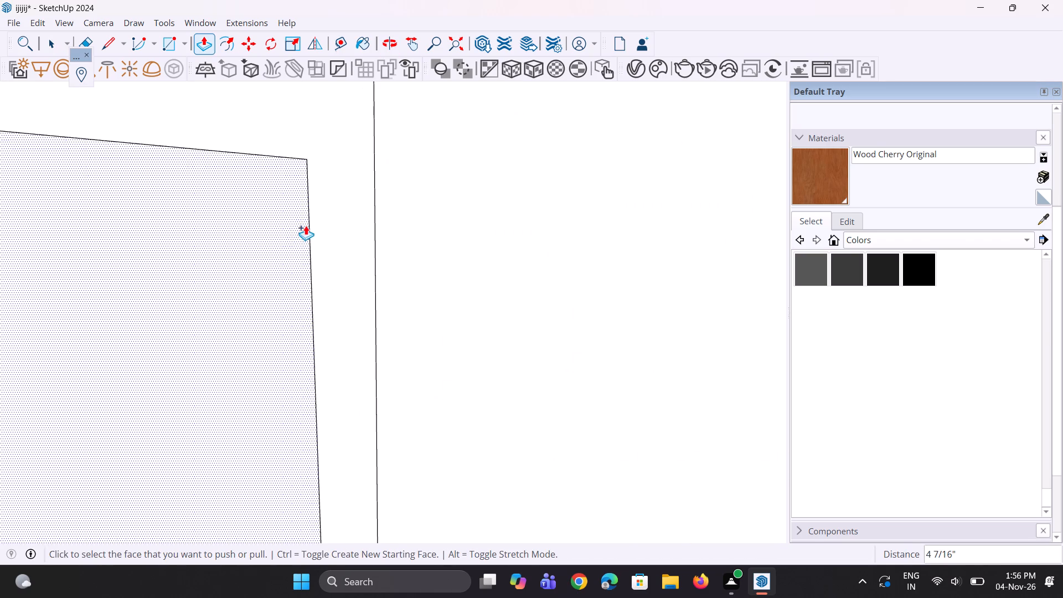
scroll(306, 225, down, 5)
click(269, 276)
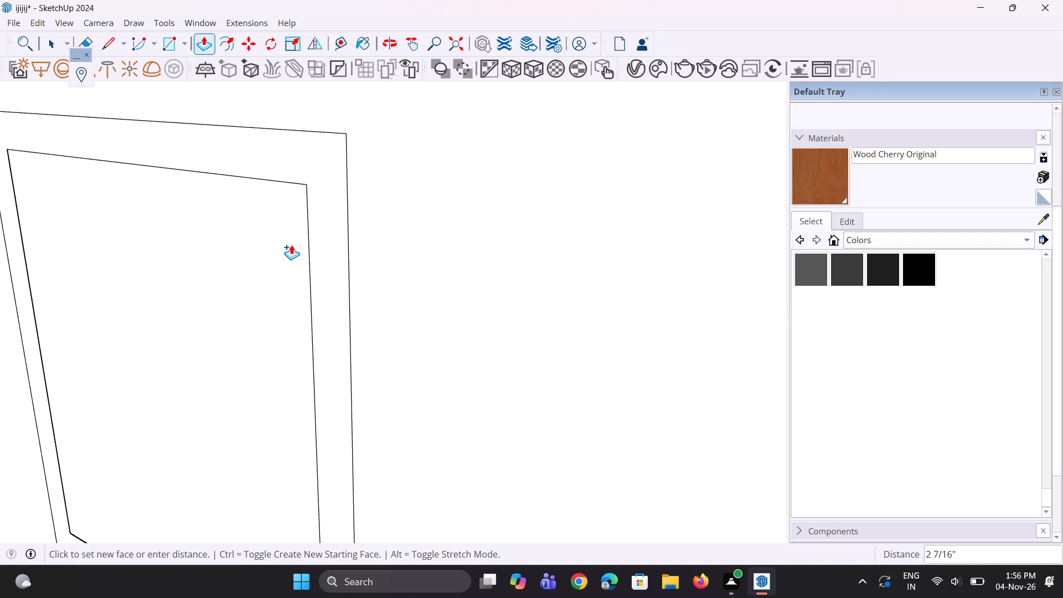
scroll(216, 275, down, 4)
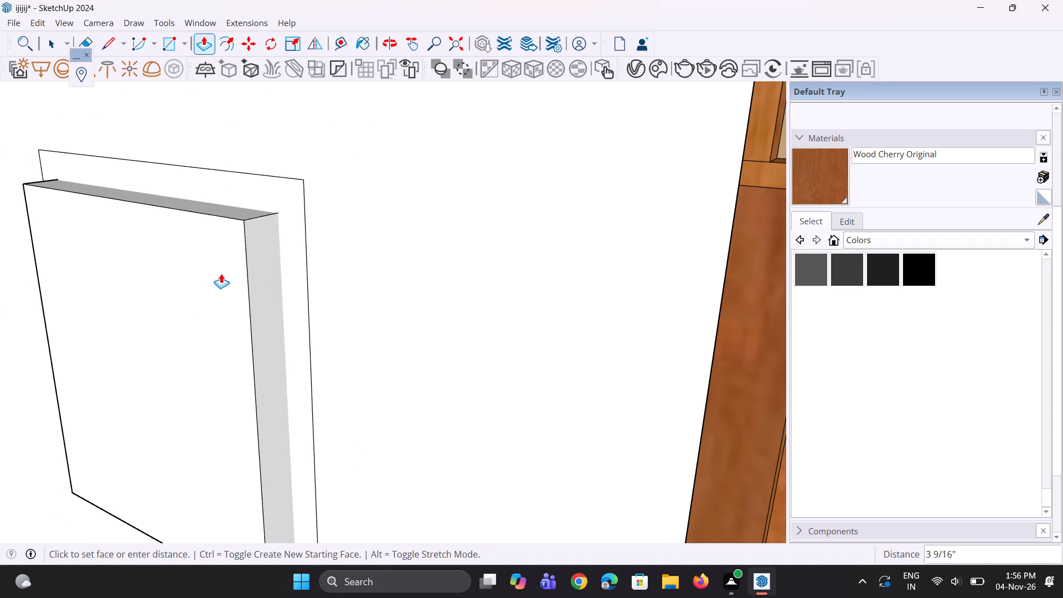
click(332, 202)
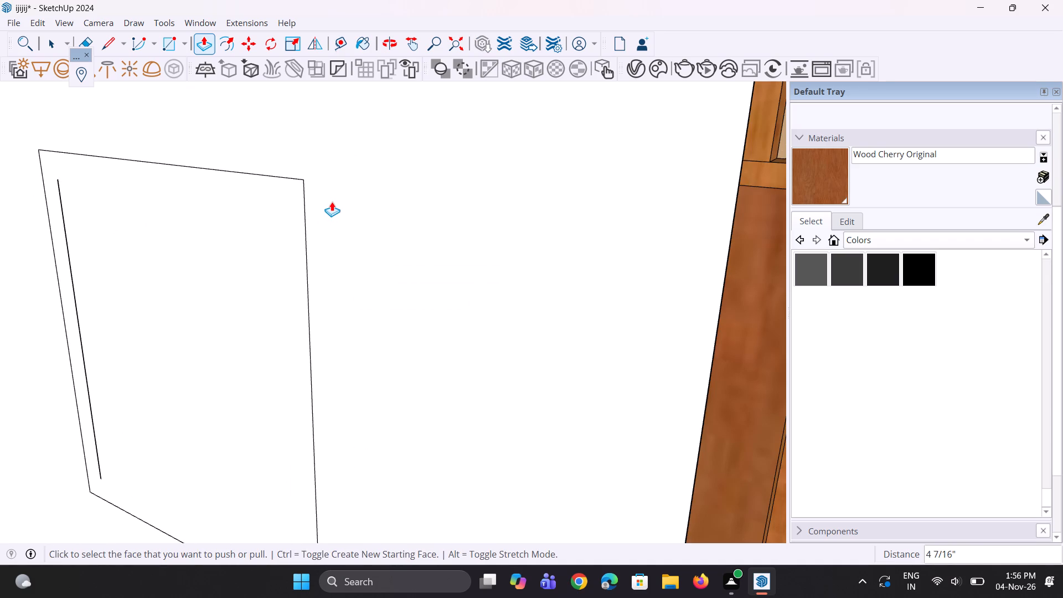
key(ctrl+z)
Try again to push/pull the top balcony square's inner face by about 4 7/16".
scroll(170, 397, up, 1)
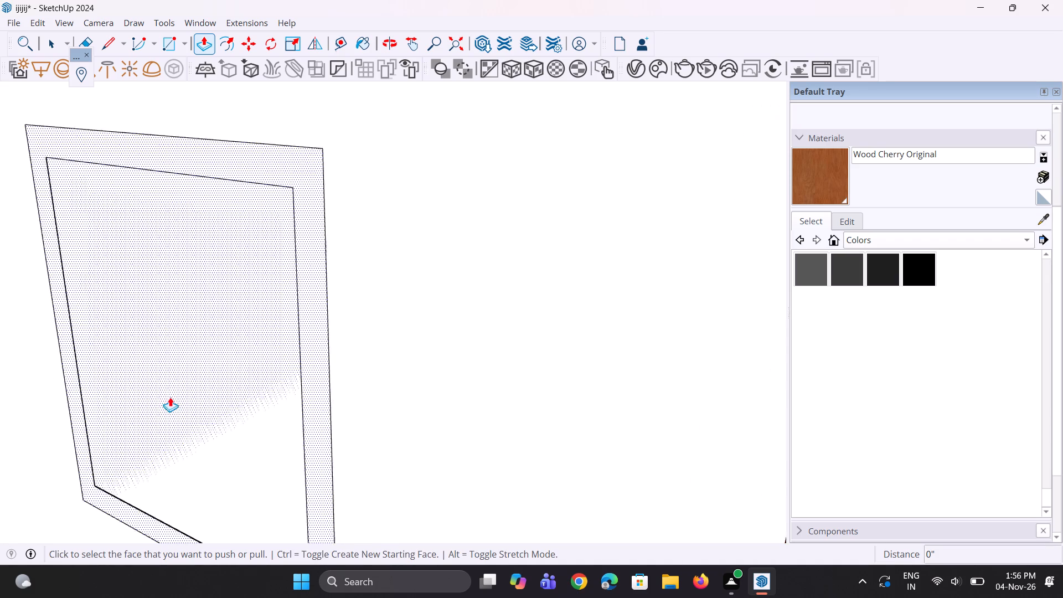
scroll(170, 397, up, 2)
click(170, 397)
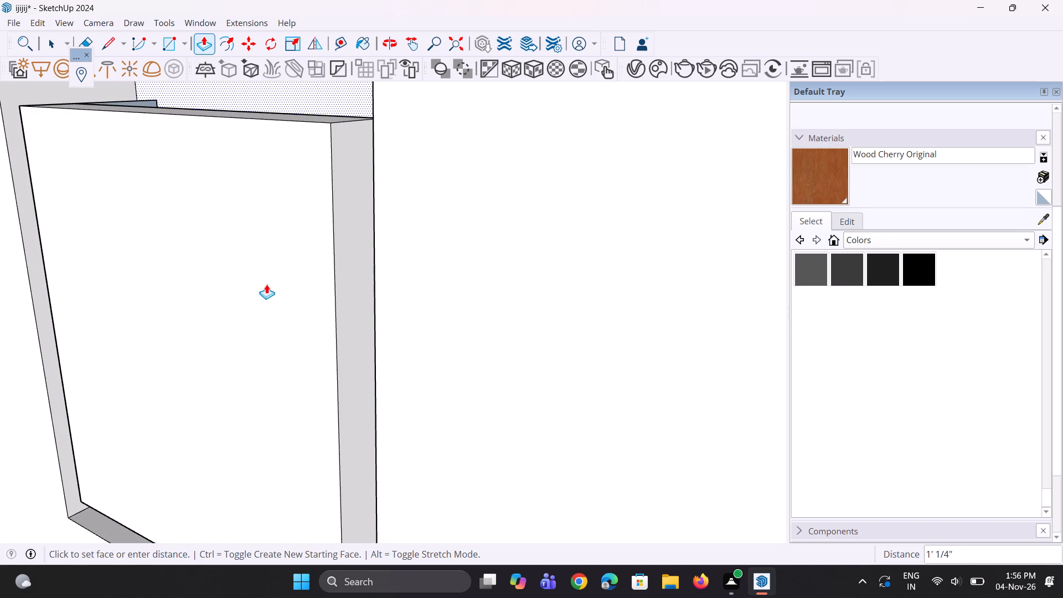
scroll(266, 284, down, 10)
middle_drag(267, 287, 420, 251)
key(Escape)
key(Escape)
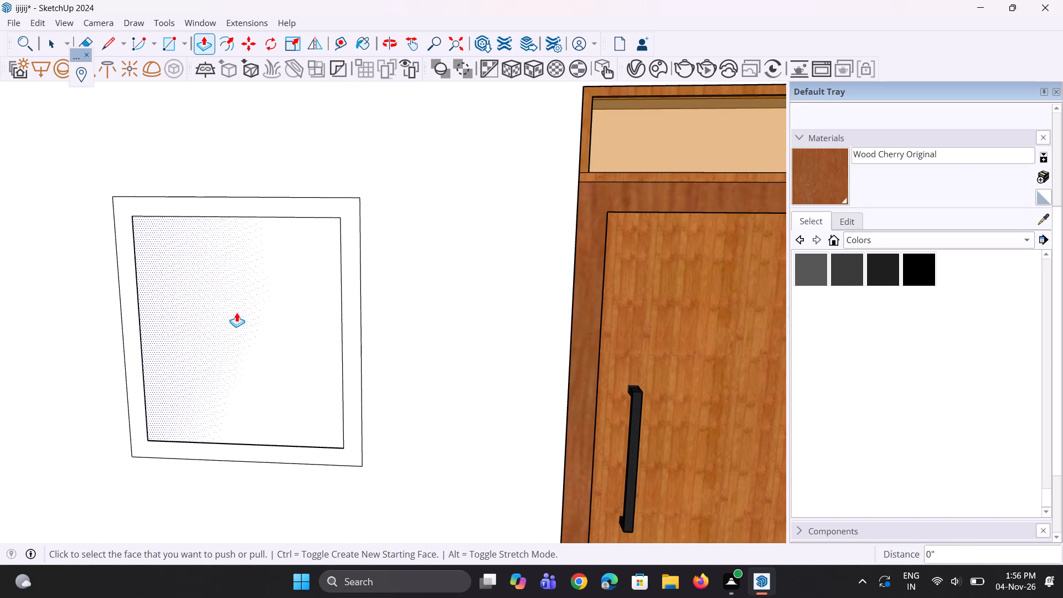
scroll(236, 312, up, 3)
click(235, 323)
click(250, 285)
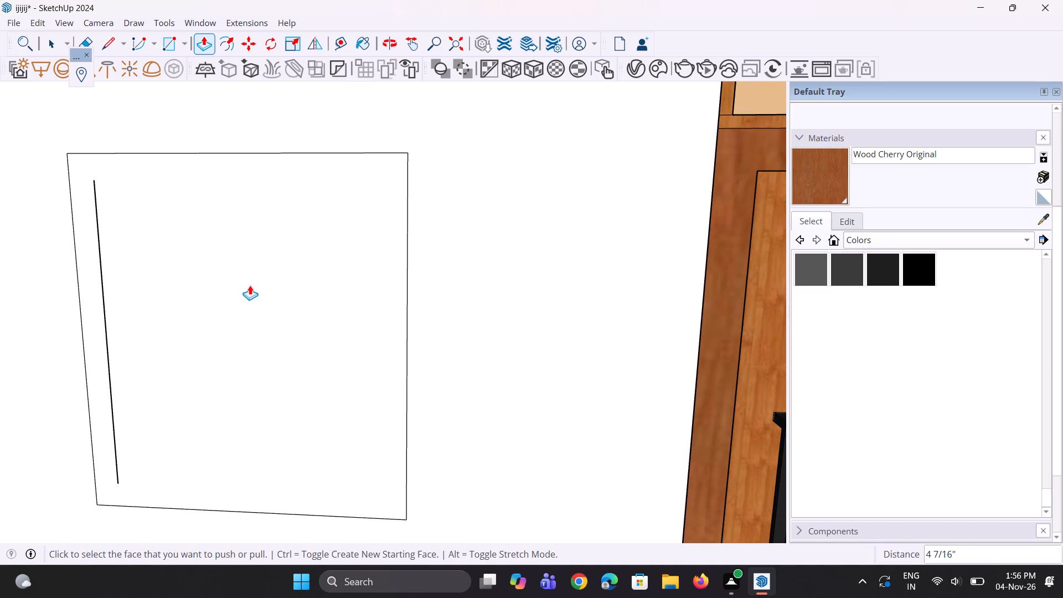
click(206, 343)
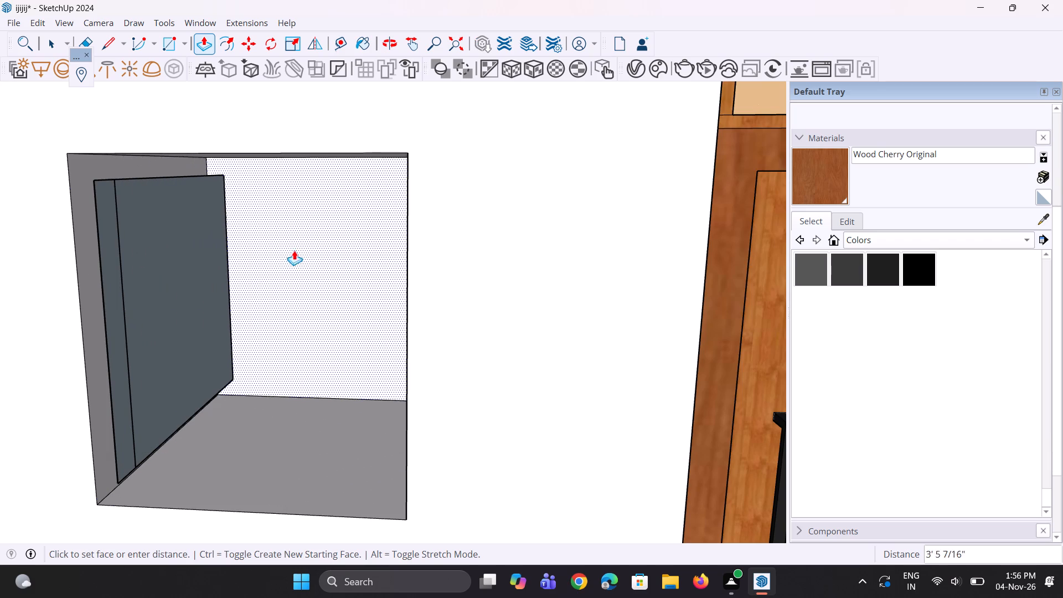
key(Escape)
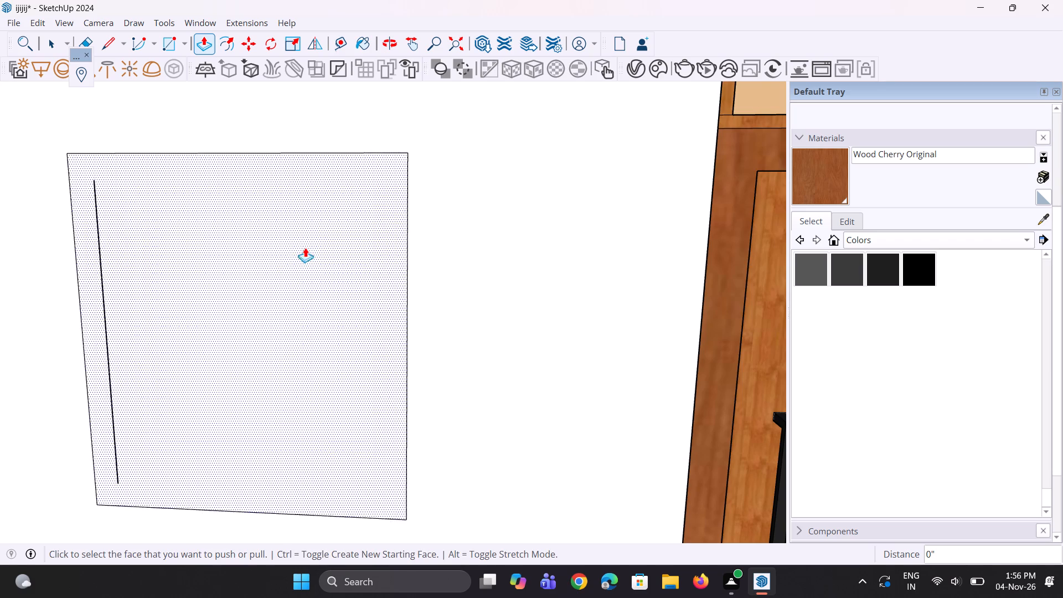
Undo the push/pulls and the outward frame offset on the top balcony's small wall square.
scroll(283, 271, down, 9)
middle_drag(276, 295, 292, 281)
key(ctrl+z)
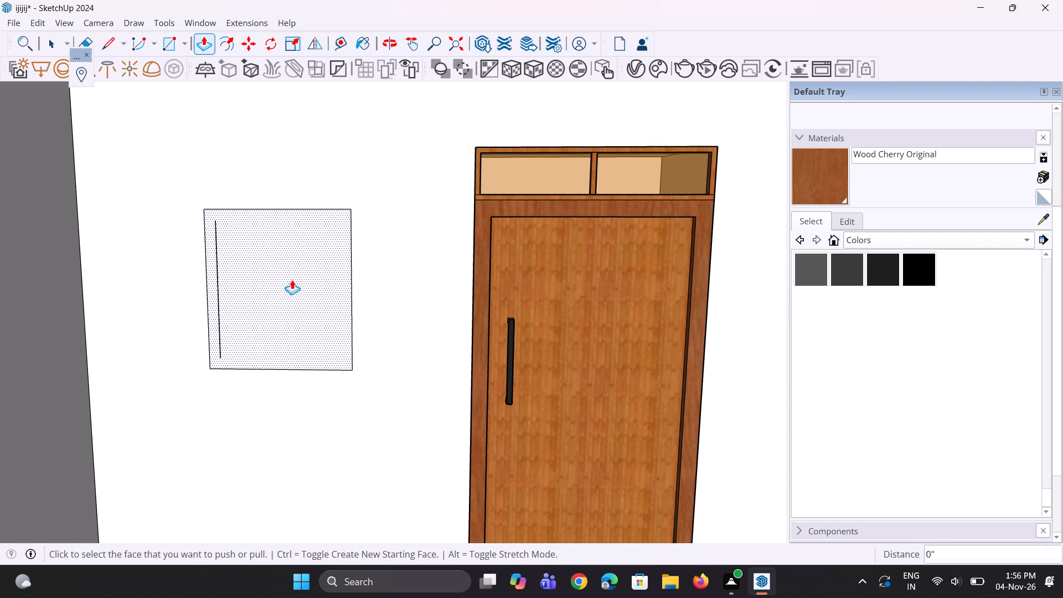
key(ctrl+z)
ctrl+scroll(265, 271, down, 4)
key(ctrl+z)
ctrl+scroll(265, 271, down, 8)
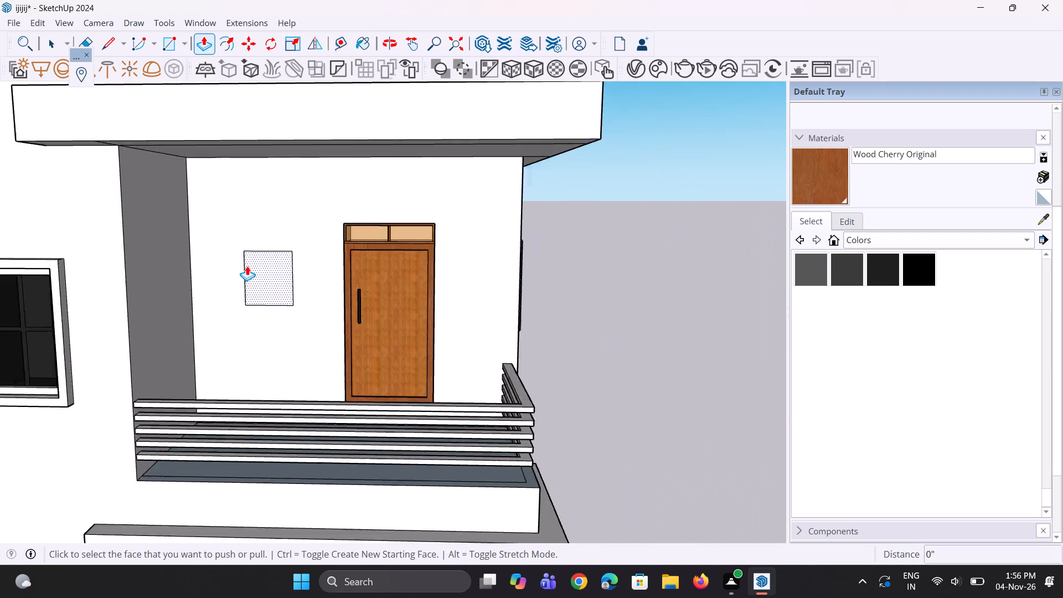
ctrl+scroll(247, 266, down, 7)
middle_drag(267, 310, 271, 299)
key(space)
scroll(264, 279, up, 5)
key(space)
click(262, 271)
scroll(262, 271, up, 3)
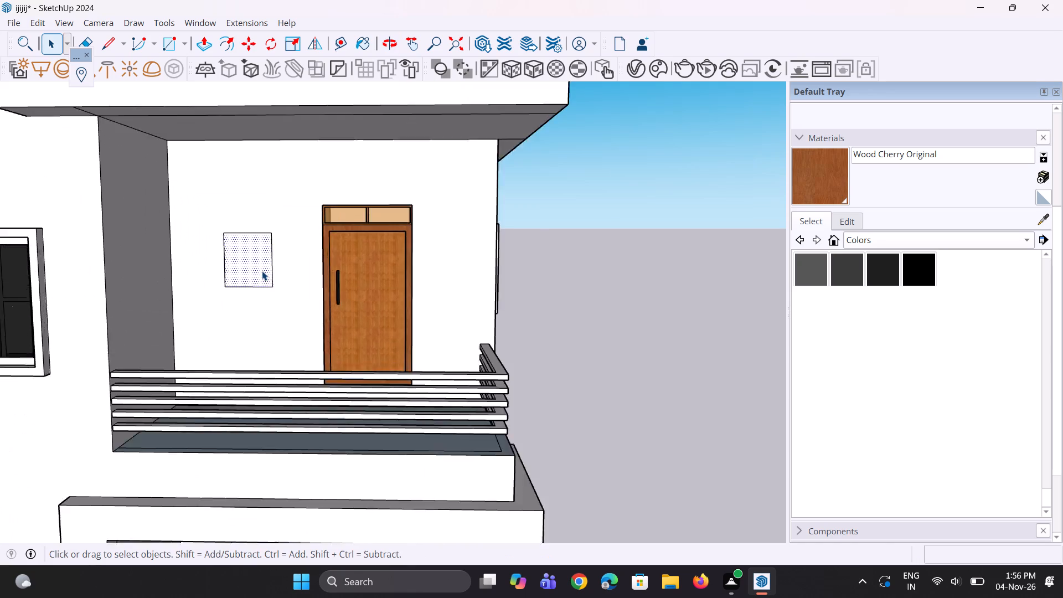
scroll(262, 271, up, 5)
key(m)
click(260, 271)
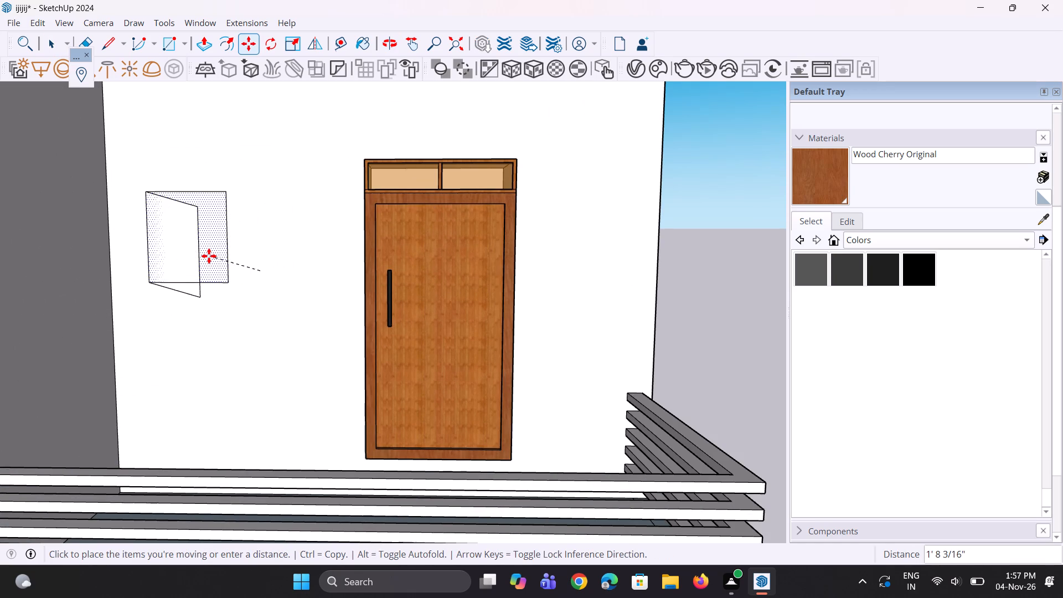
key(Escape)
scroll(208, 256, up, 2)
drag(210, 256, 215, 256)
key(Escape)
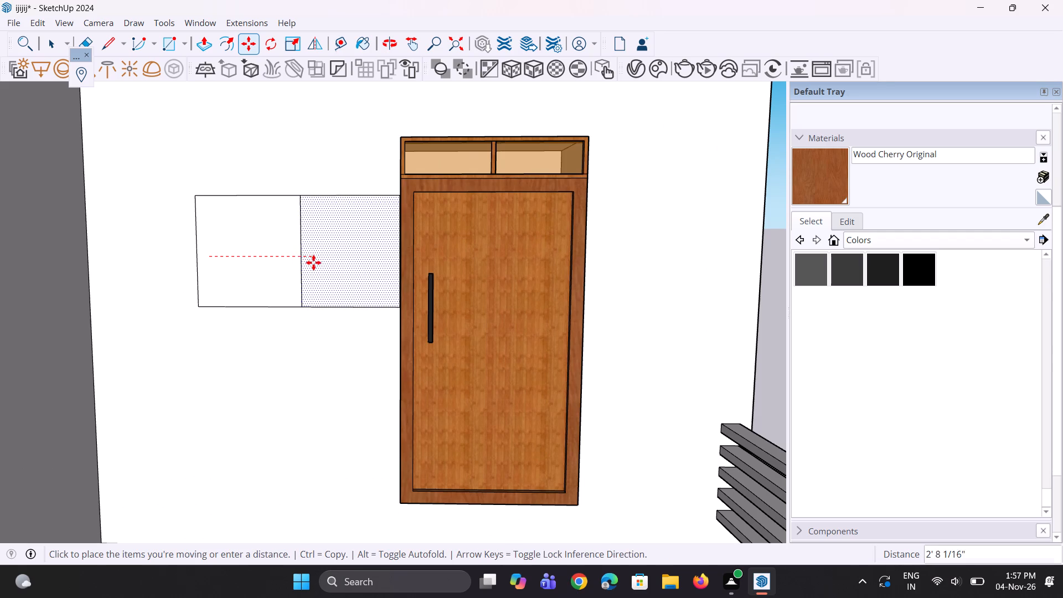
Erase all the edges of the small wall square beside the top balcony's door.
scroll(216, 266, up, 5)
key(e)
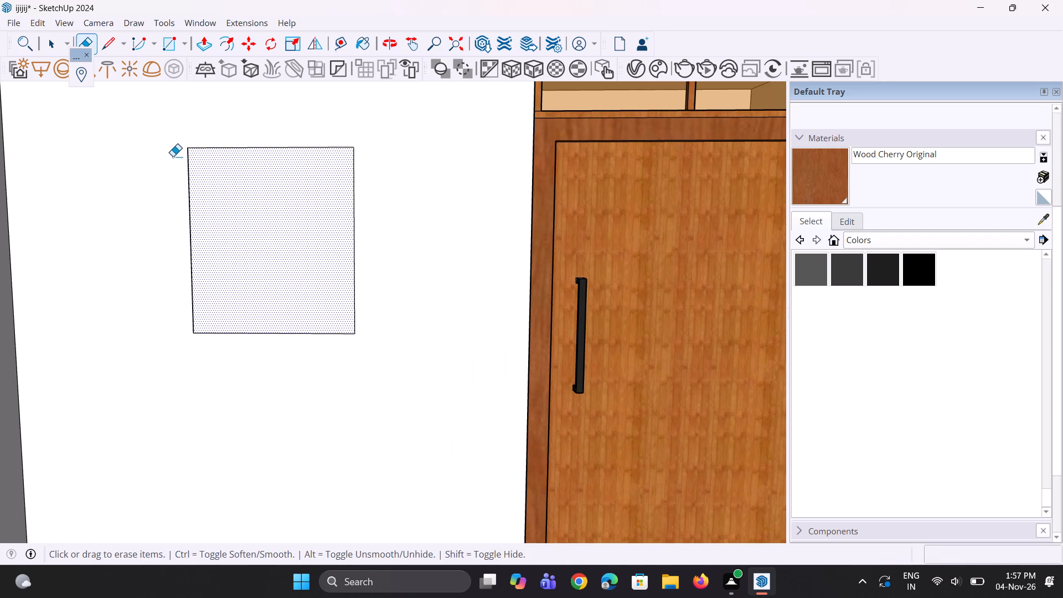
drag(173, 156, 247, 184)
drag(229, 141, 281, 214)
drag(329, 211, 367, 285)
drag(300, 327, 305, 362)
Draw a new upright rectangle about 1' 8" by 2' on the wall beside the top balcony's door.
scroll(279, 340, down, 10)
key(r)
scroll(317, 277, up, 4)
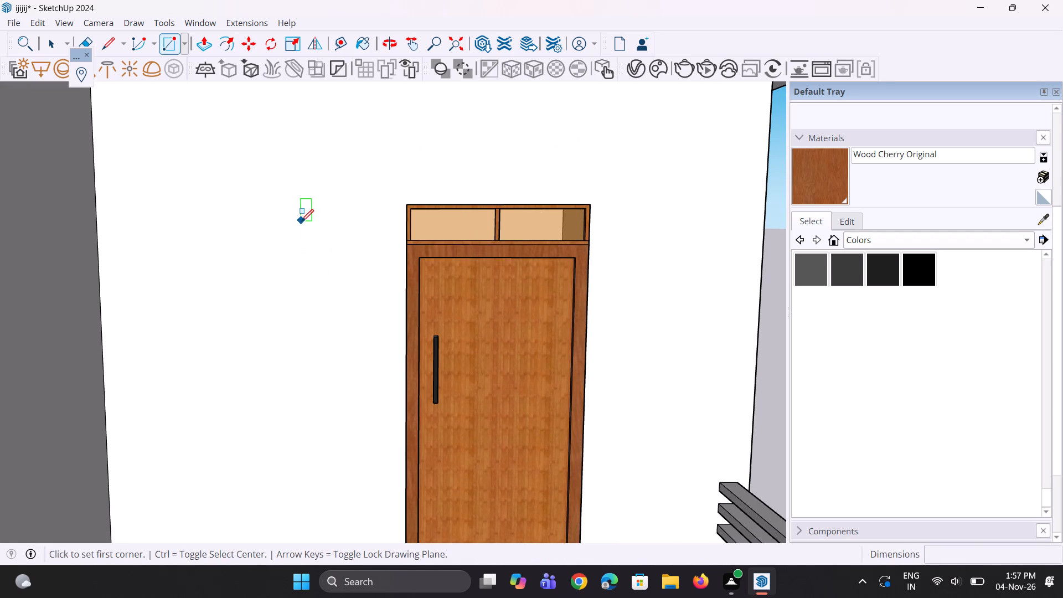
click(301, 221)
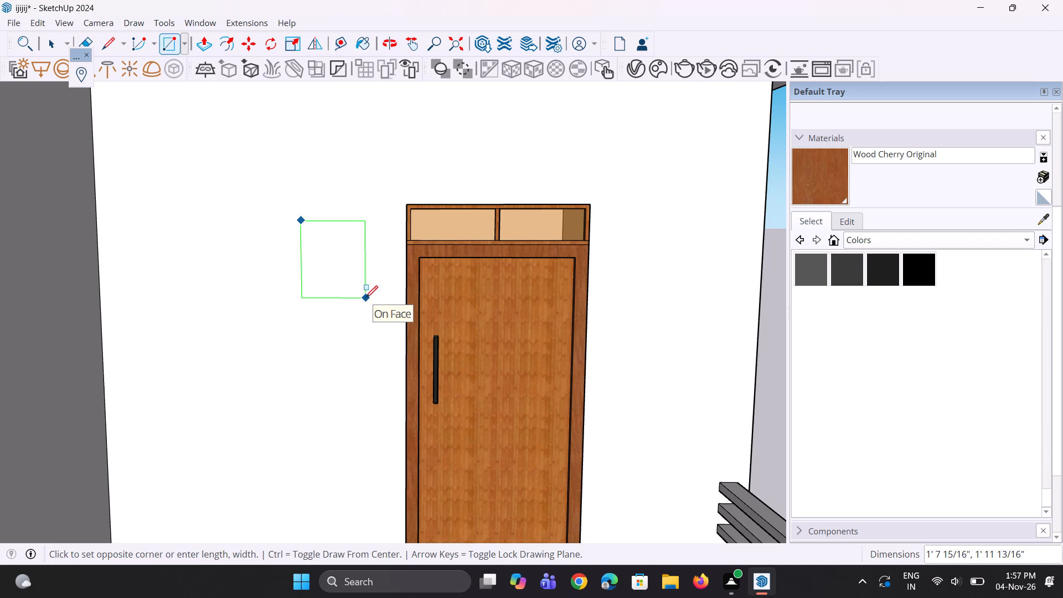
click(367, 302)
Offset the new rectangle outward by the previous offset distance to outline a thin frame around it.
scroll(332, 306, down, 5)
key(space)
key(space)
click(331, 283)
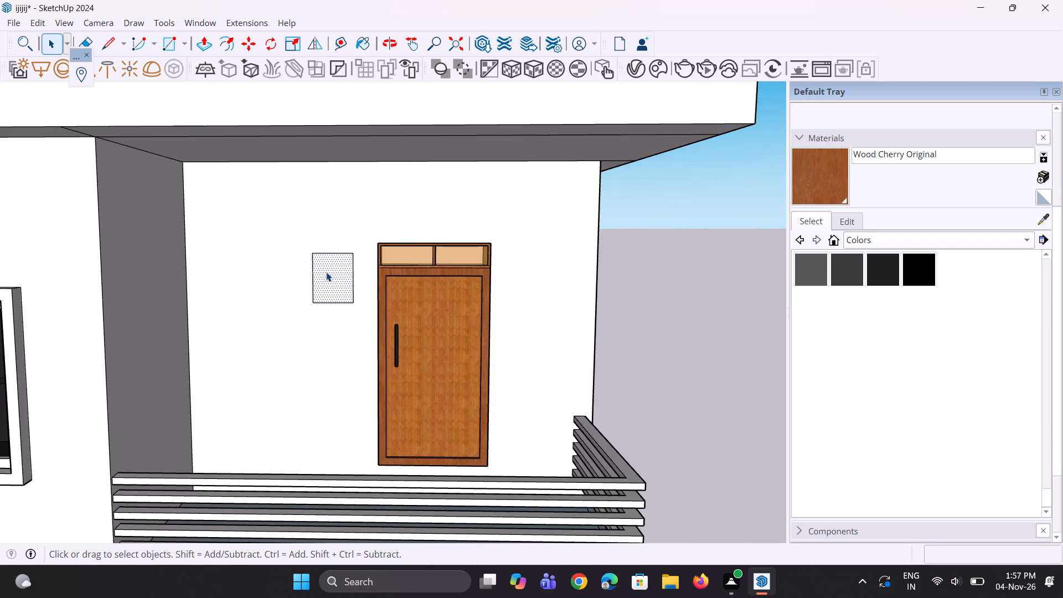
scroll(326, 272, down, 4)
scroll(326, 272, up, 3)
key(f)
double_click(314, 270)
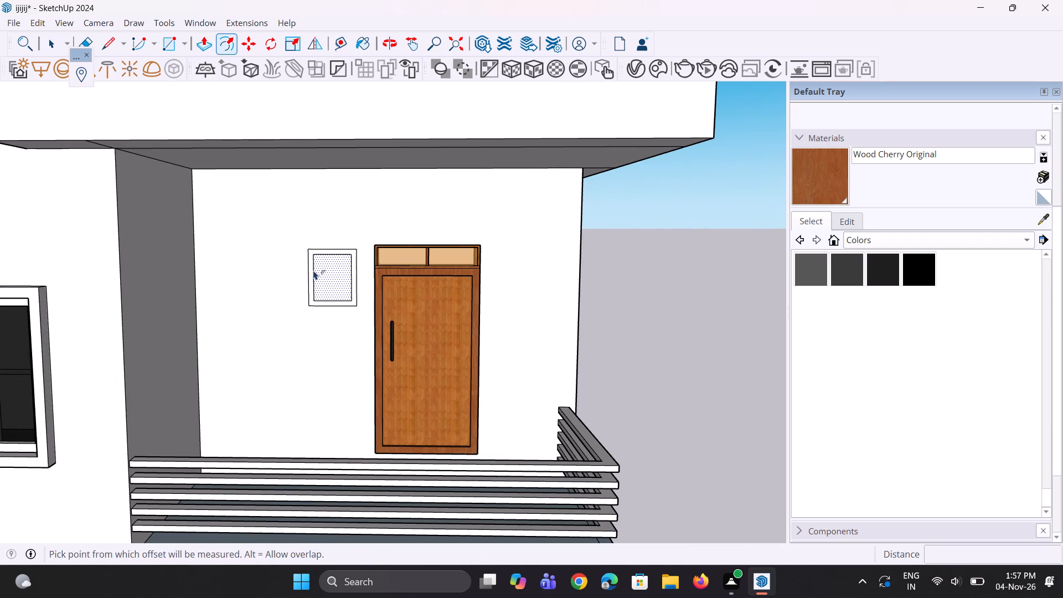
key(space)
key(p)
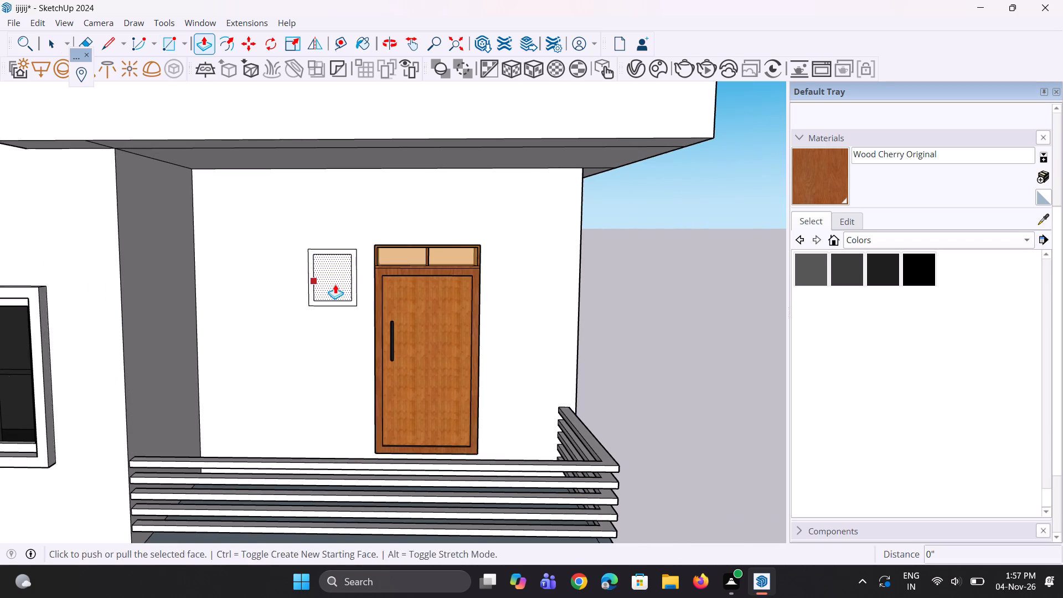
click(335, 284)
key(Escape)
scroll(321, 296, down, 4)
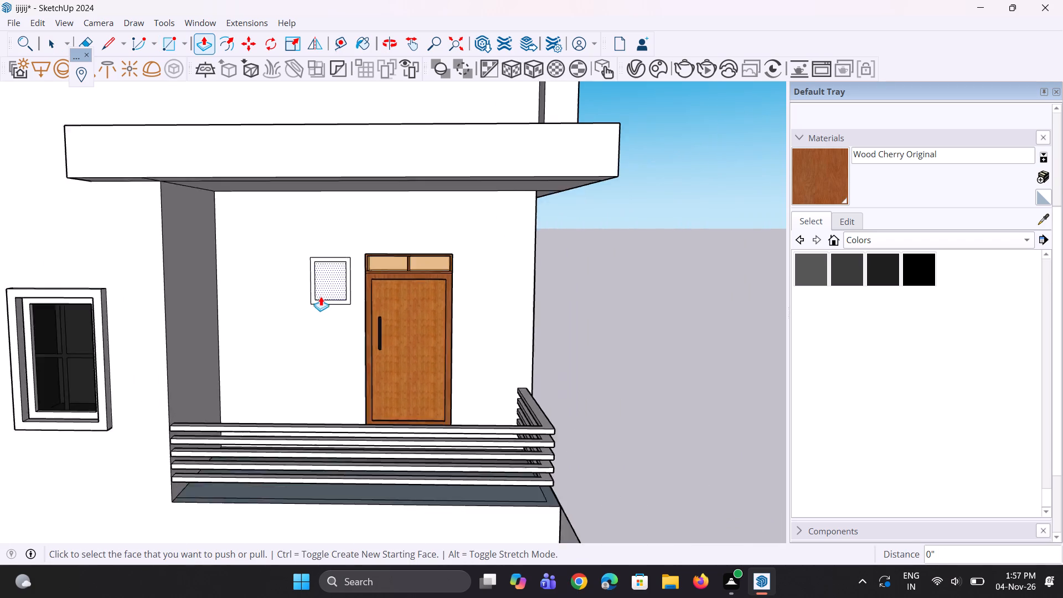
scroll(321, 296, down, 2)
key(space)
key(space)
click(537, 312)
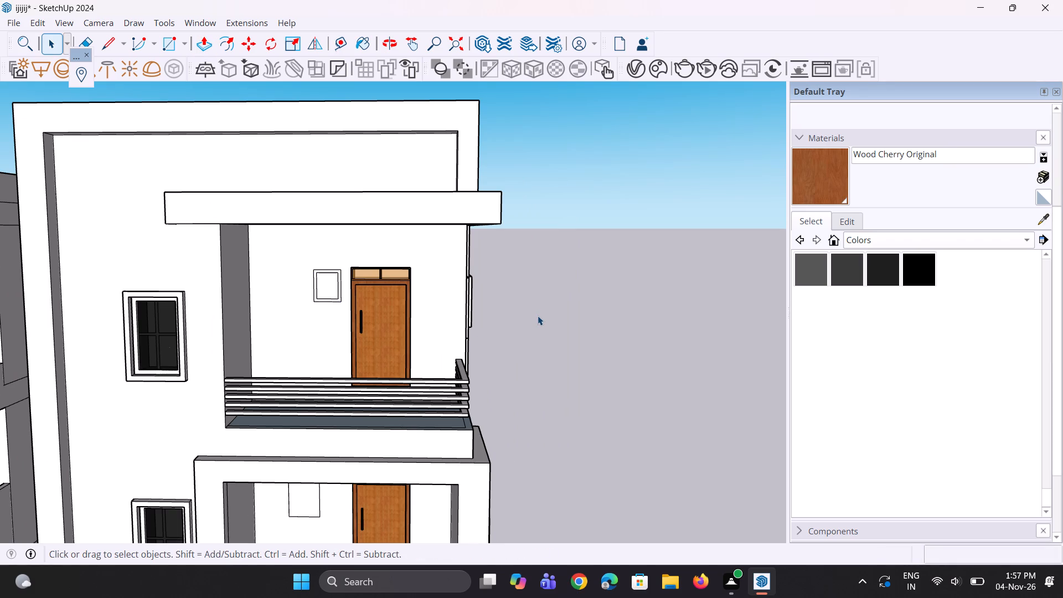
Erase the small wall square beside the door on the second-highest balcony of the same tower.
scroll(182, 0, down, 5)
scroll(125, 154, down, 10)
middle_drag(172, 292, 221, 265)
scroll(229, 300, up, 2)
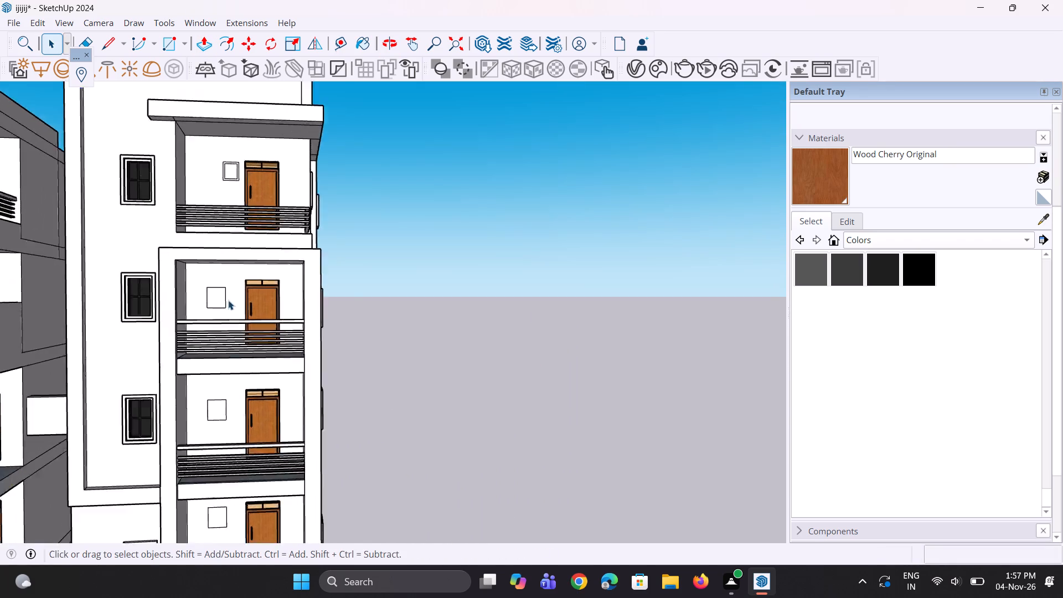
scroll(228, 300, up, 6)
key(e)
drag(208, 277, 191, 302)
drag(193, 302, 198, 304)
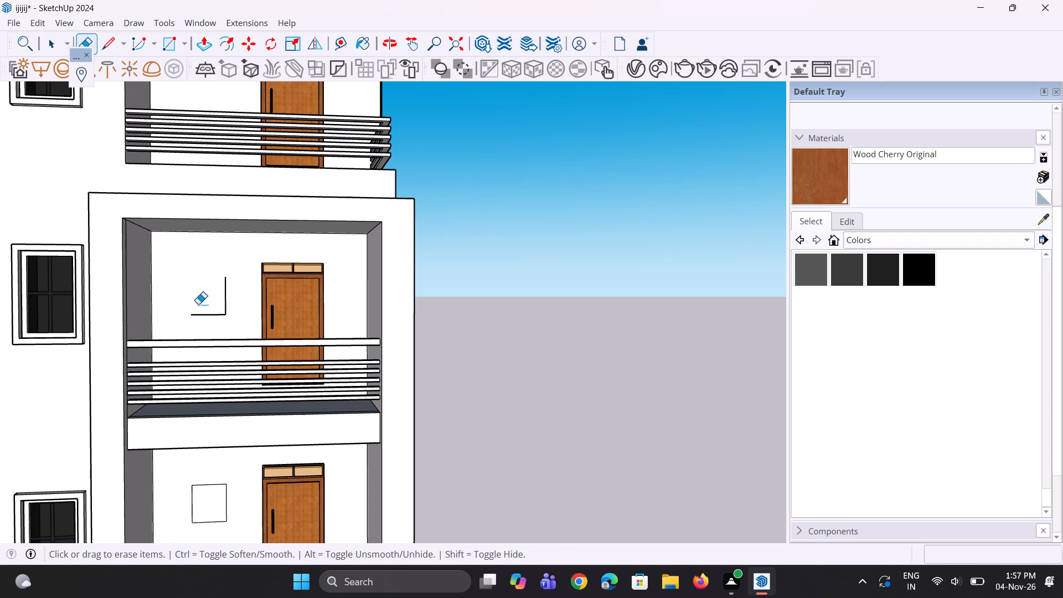
drag(198, 304, 216, 316)
click(225, 298)
Erase the small wall square beside the door on the third balcony from the top.
scroll(200, 223, down, 5)
scroll(235, 396, up, 4)
drag(207, 396, 205, 408)
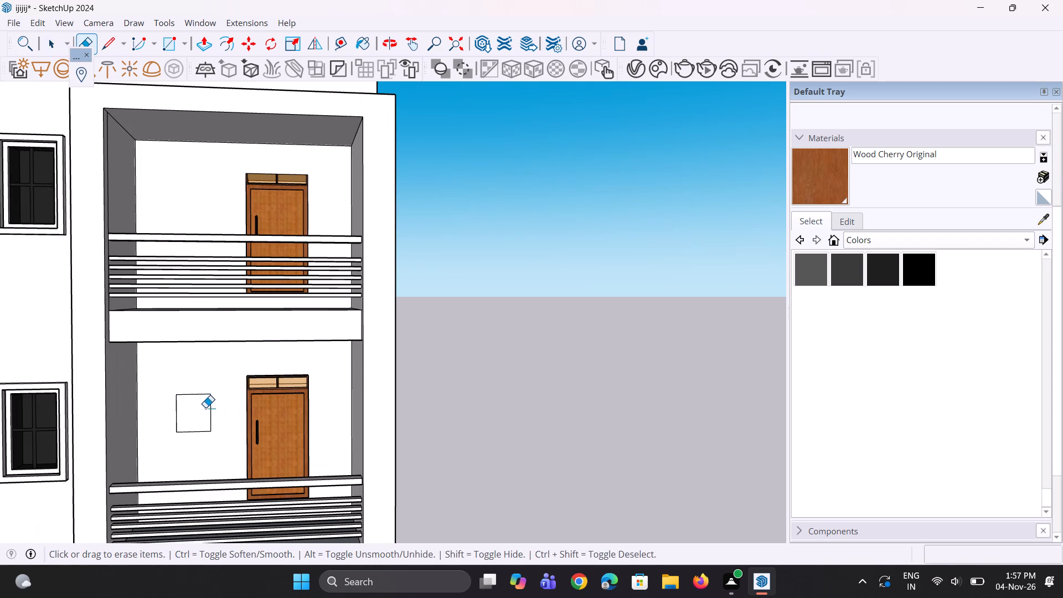
drag(205, 408, 203, 426)
drag(172, 400, 183, 444)
drag(200, 421, 210, 430)
drag(211, 417, 170, 419)
Erase the small wall square beside the door on the fourth balcony from the top.
scroll(221, 354, down, 11)
scroll(233, 466, up, 8)
drag(194, 405, 184, 440)
drag(207, 414, 214, 440)
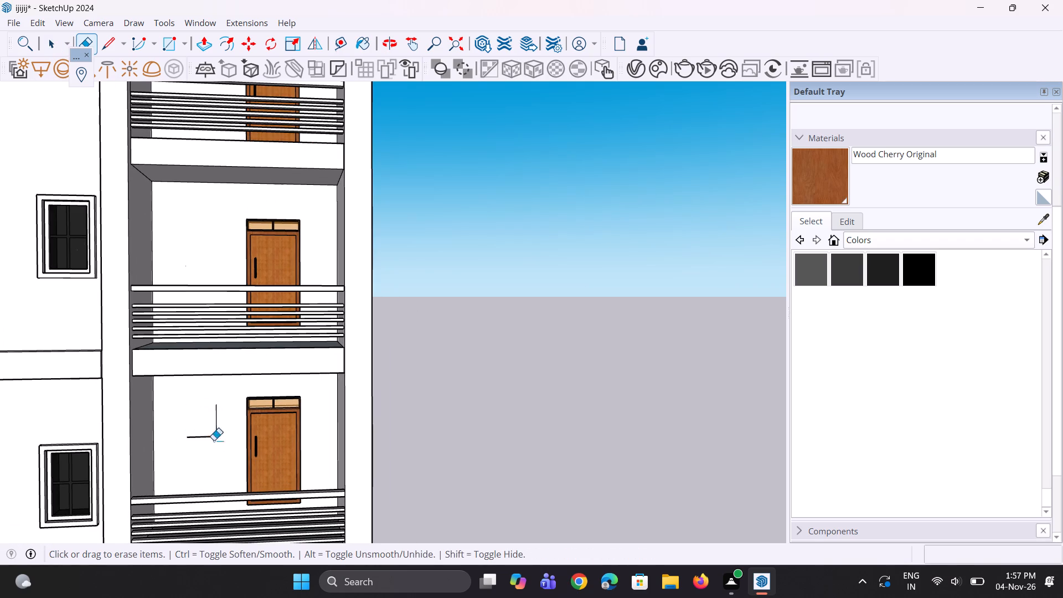
drag(214, 440, 216, 447)
drag(219, 419, 212, 422)
Erase the small wall square beside the door on the tower's lowest balcony.
scroll(220, 360, down, 11)
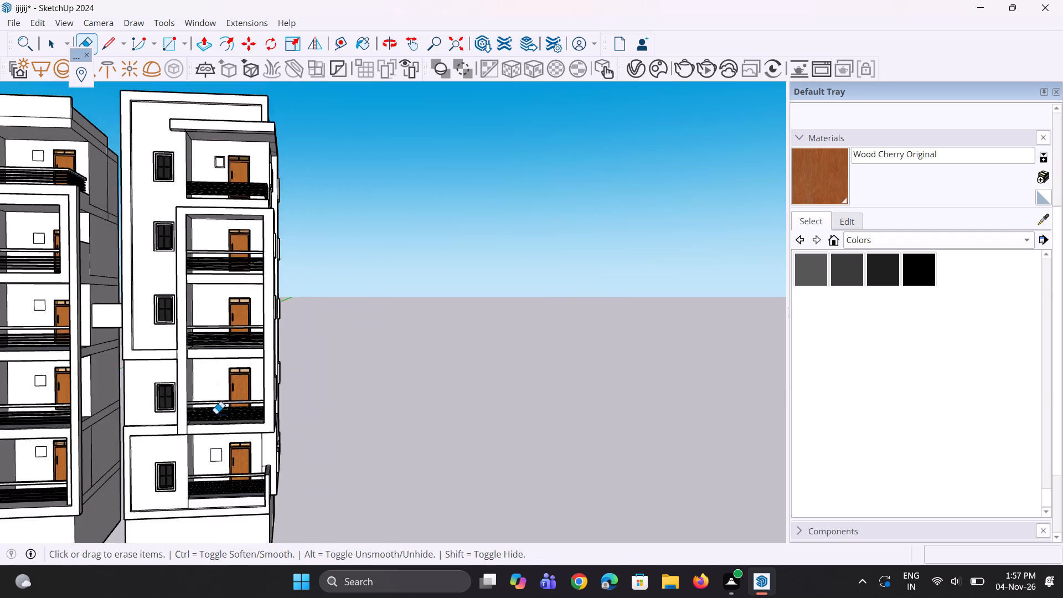
scroll(218, 471, up, 12)
drag(204, 423, 193, 452)
drag(215, 423, 224, 469)
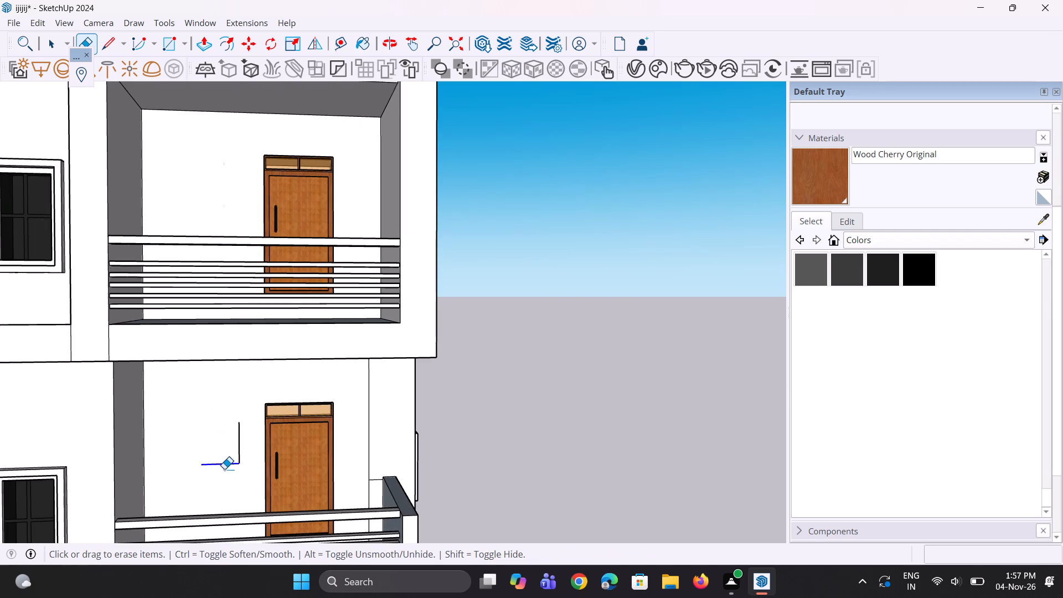
drag(234, 453, 240, 458)
Copy the inner face of the end tower's top-balcony wall opening about 16' 7" down, beside the second-highest balcony's door.
scroll(229, 455, down, 11)
middle_drag(281, 387, 281, 465)
scroll(282, 465, down, 2)
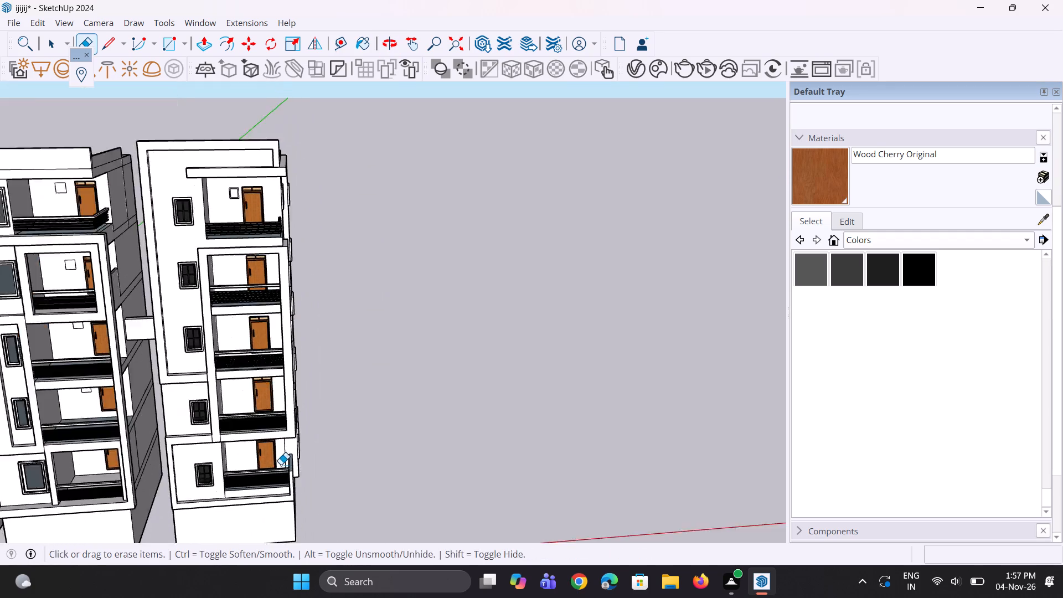
scroll(281, 465, down, 9)
scroll(277, 399, up, 9)
key(space)
scroll(252, 289, up, 8)
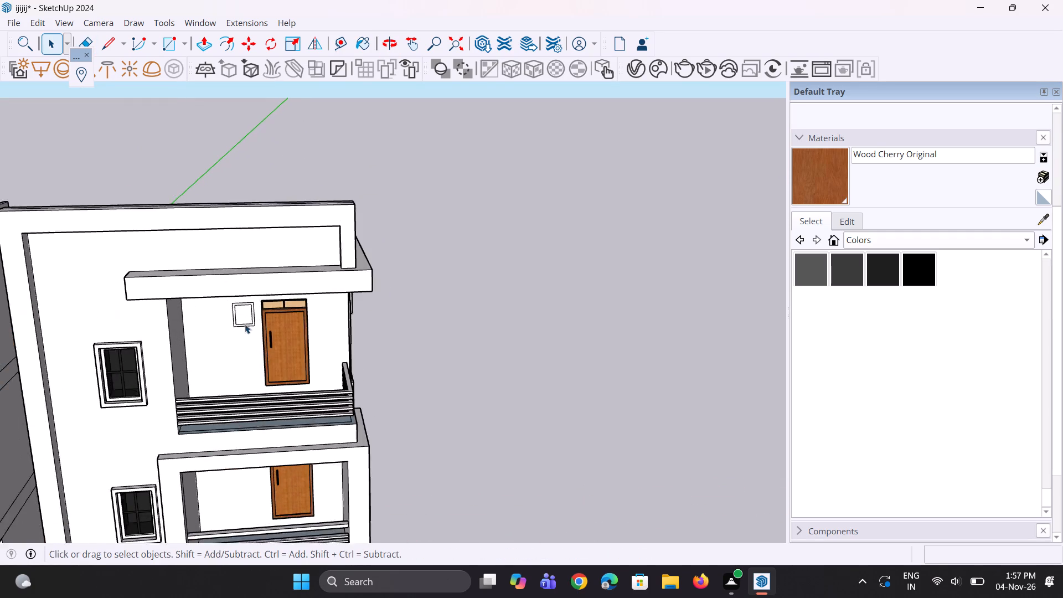
scroll(241, 303, up, 3)
click(244, 317)
key(m)
scroll(244, 316, up, 2)
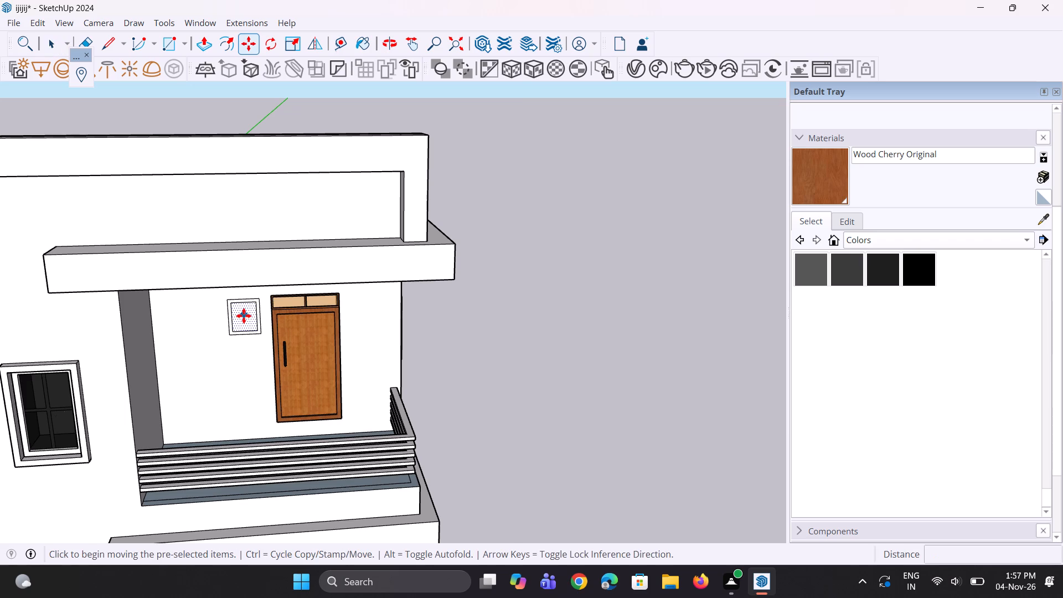
scroll(244, 316, up, 2)
click(244, 316)
scroll(242, 315, down, 11)
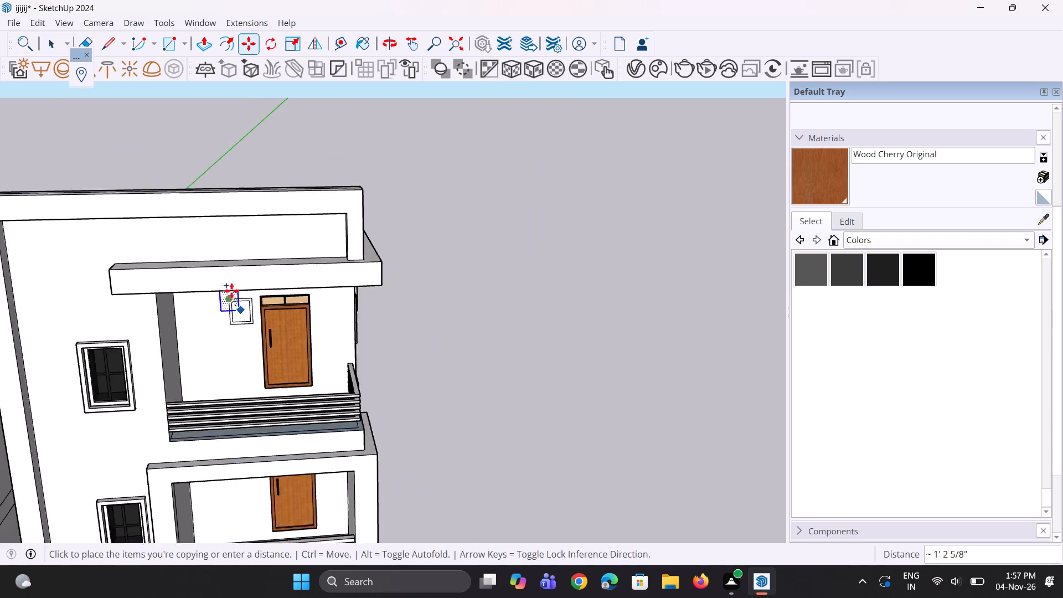
scroll(226, 426, up, 4)
scroll(242, 493, up, 4)
middle_drag(249, 506, 246, 445)
scroll(255, 407, up, 4)
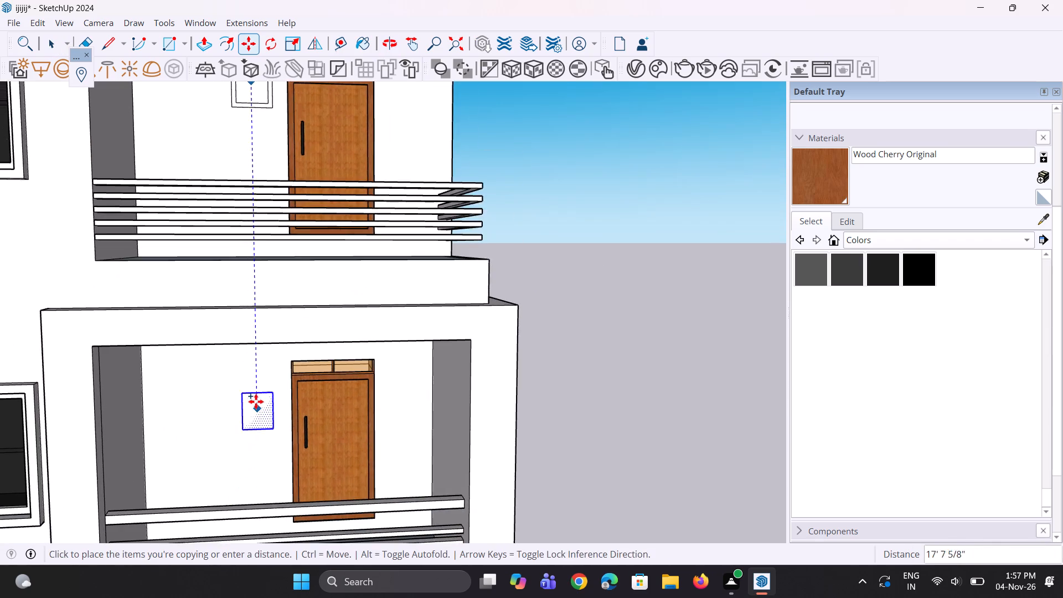
click(254, 379)
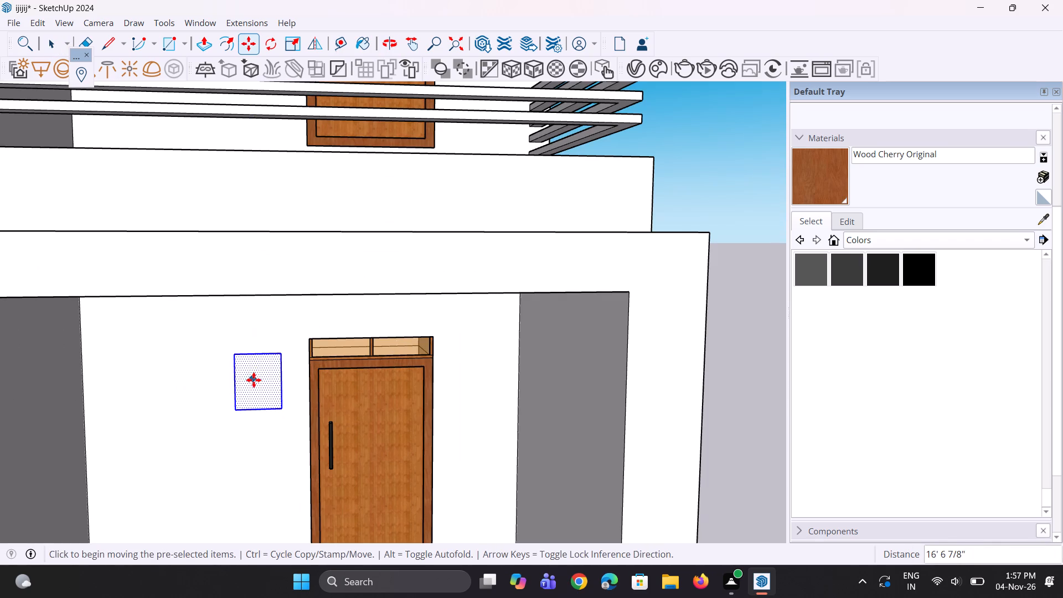
Copy the rectangular opening face about 15' down, beside the door on the end tower's third balcony from the top.
scroll(249, 360, down, 12)
scroll(251, 358, up, 4)
click(254, 353)
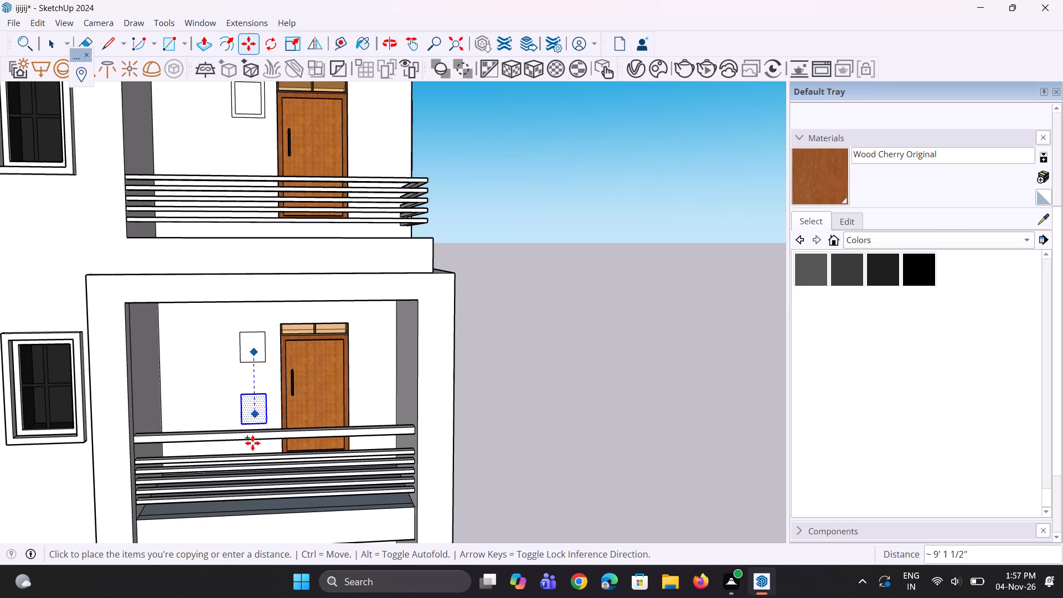
scroll(247, 419, down, 11)
scroll(235, 492, up, 5)
scroll(236, 442, up, 4)
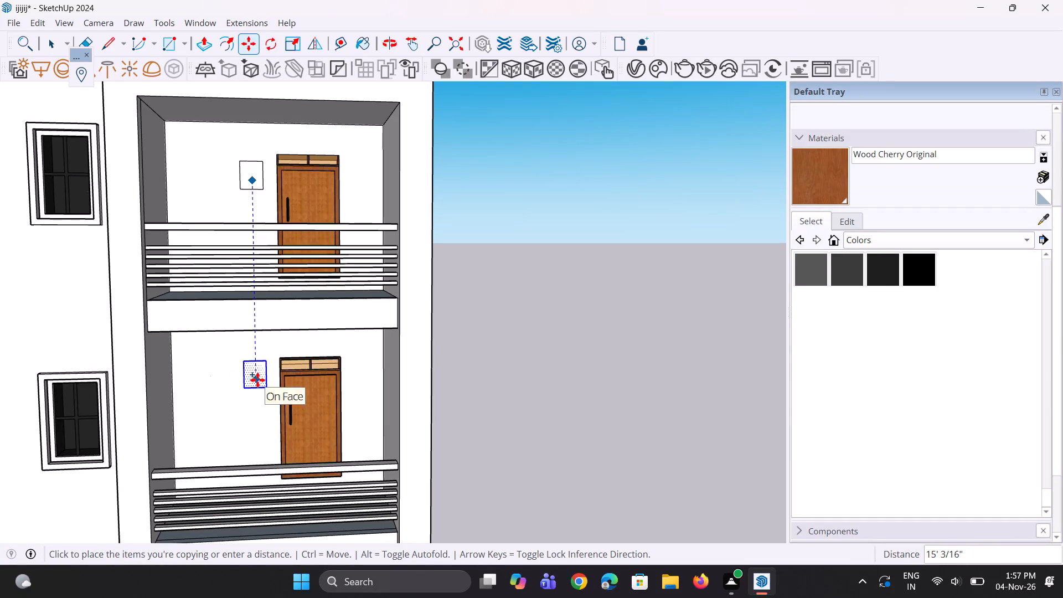
click(257, 380)
Copy the rectangular opening face about 15' 10" down, beside the door on the end tower's fourth balcony from the top.
scroll(243, 262, down, 12)
ctrl+scroll(230, 285, up, 8)
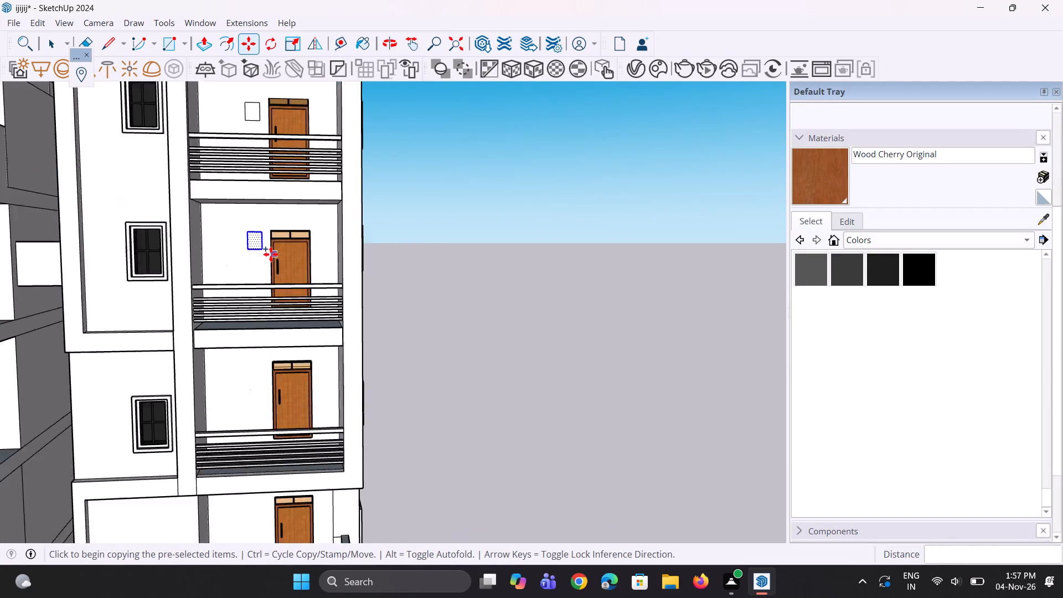
ctrl+scroll(271, 254, up, 1)
click(258, 239)
scroll(251, 436, up, 8)
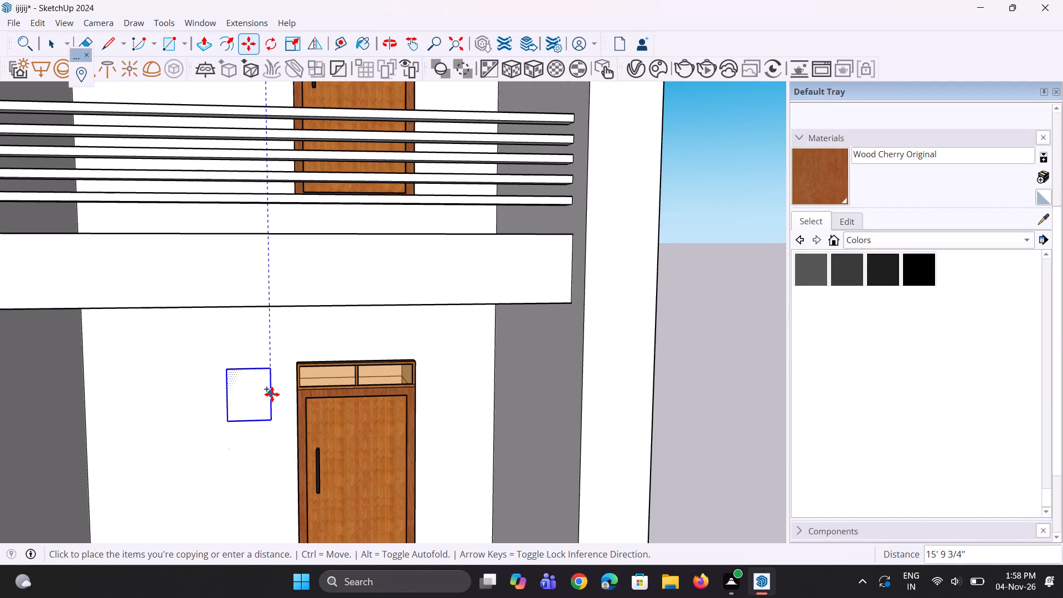
click(272, 394)
Copy the rectangular opening face about 18' down, beside the door on the end tower's lowest balcony, and clear the selection.
scroll(238, 257, down, 12)
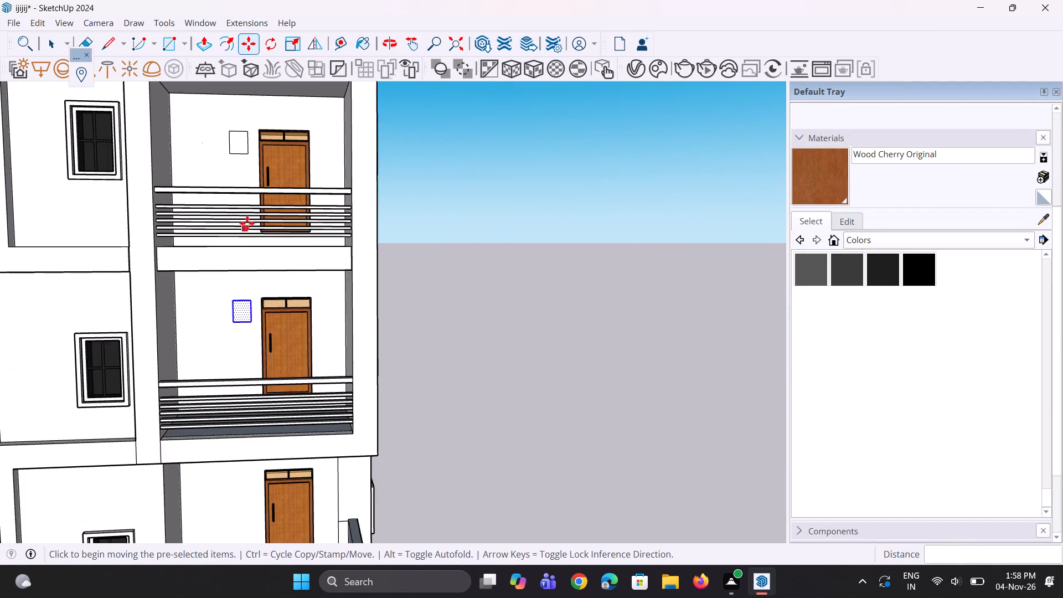
scroll(247, 221, down, 5)
scroll(252, 296, up, 9)
click(240, 271)
scroll(246, 339, down, 3)
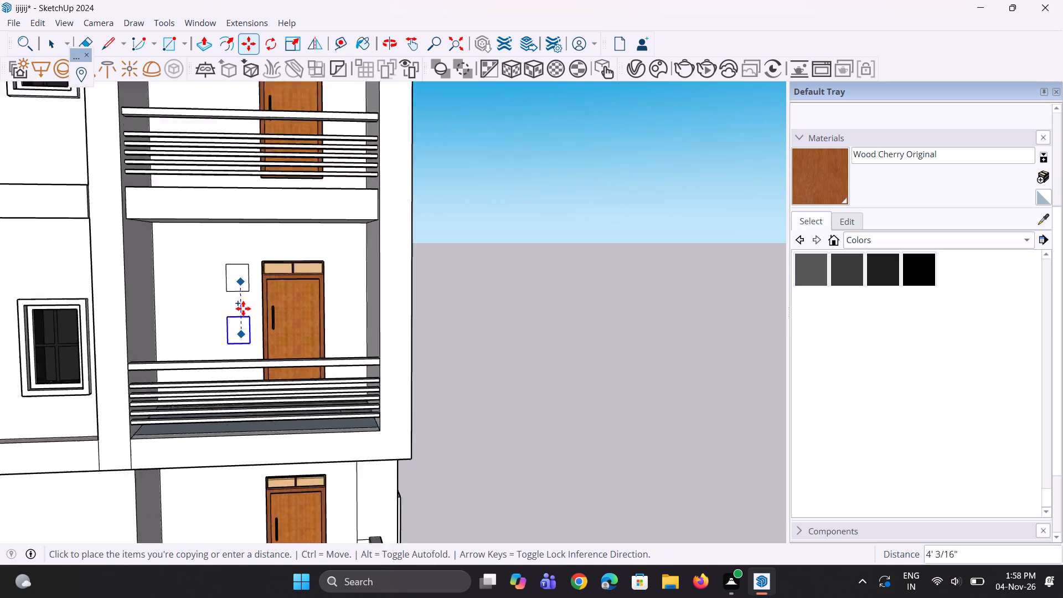
scroll(243, 308, down, 6)
scroll(233, 458, up, 8)
scroll(253, 392, up, 2)
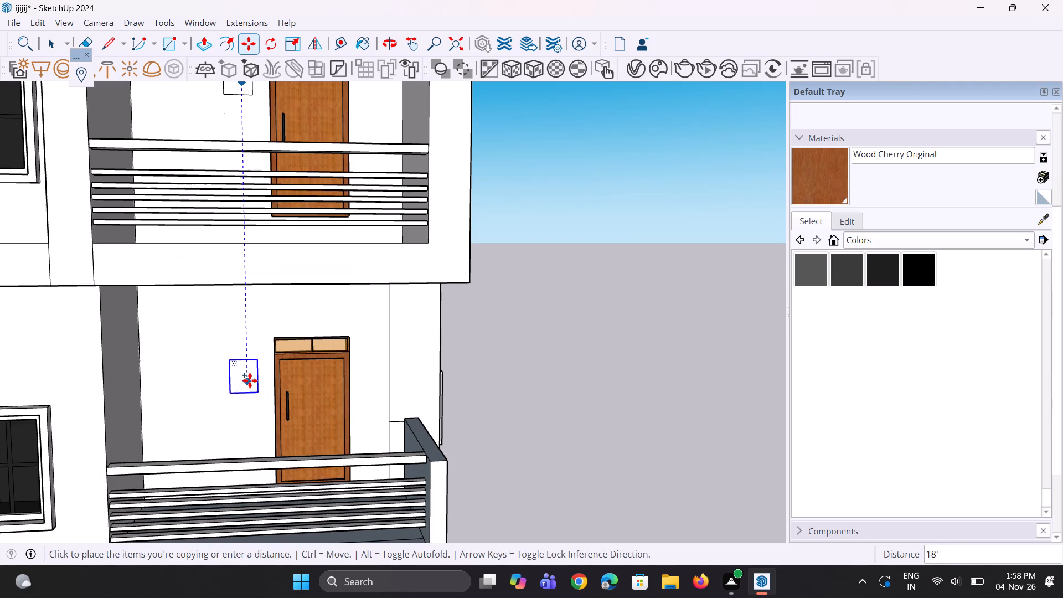
click(250, 372)
scroll(269, 422, down, 5)
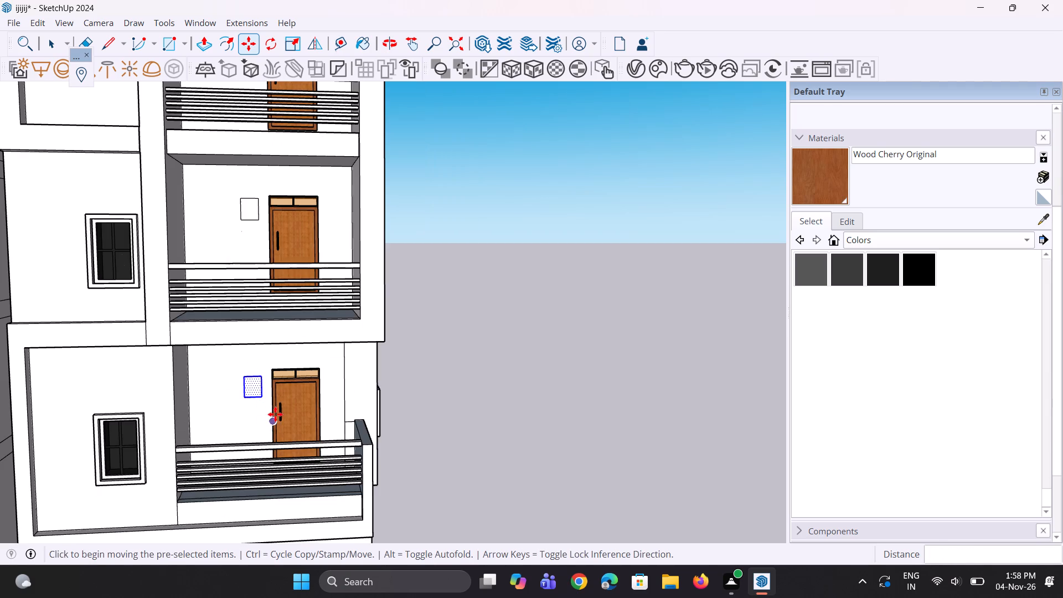
key(space)
key(space)
click(440, 348)
Offset the opening outline on the end tower's lowest balcony by the previous distance to form a frame.
scroll(400, 364, up, 3)
key(f)
scroll(195, 374, up, 1)
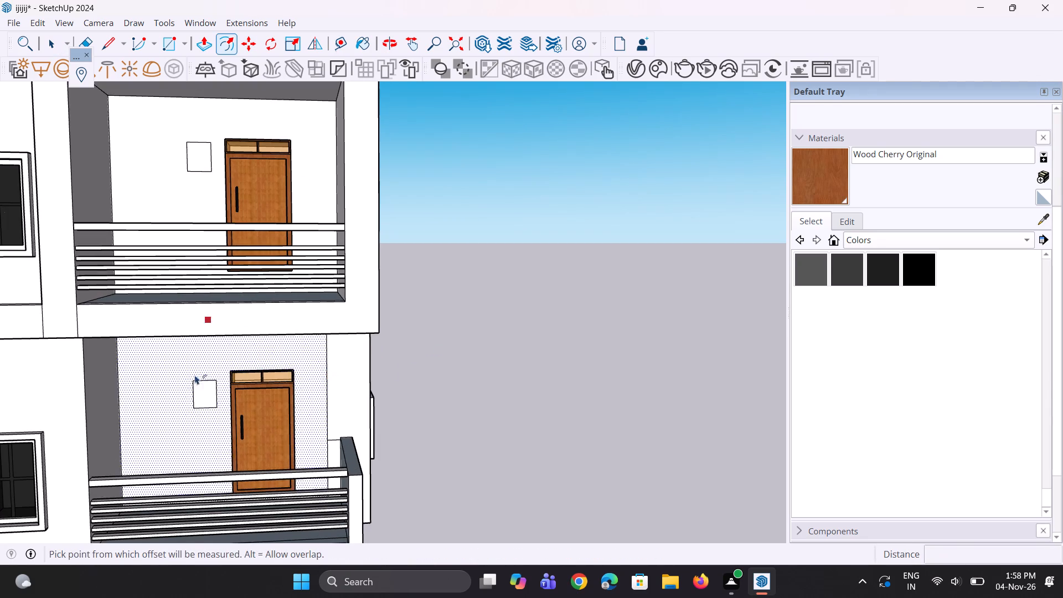
scroll(195, 375, up, 1)
double_click(200, 400)
scroll(178, 455, down, 11)
key(space)
Offset the opening outline on the end tower's fourth balcony from the top by the previous distance.
scroll(190, 321, up, 8)
key(space)
click(193, 295)
scroll(187, 293, up, 7)
key(f)
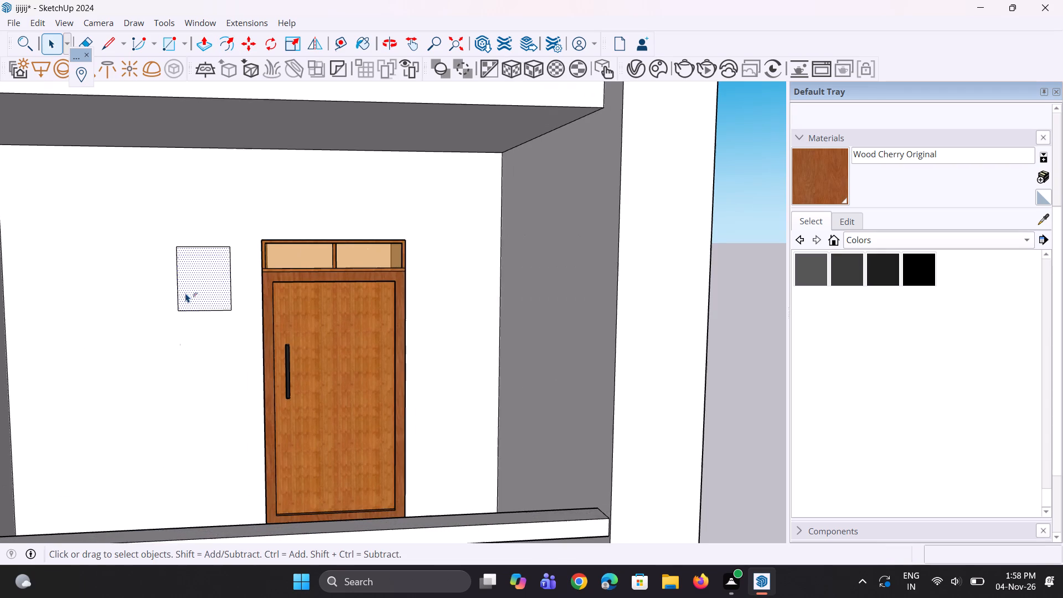
double_click(179, 289)
scroll(200, 368, down, 16)
key(space)
key(space)
key(space)
Offset the opening outline on the end tower's third balcony from the top by the previous distance.
scroll(196, 228, up, 8)
click(204, 246)
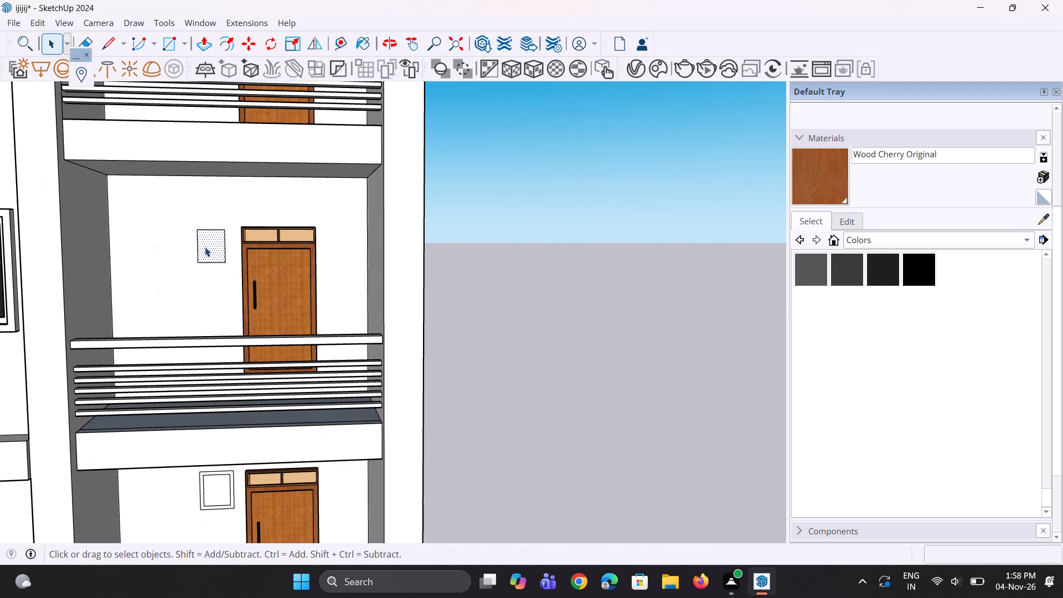
scroll(205, 247, up, 11)
key(f)
double_click(184, 246)
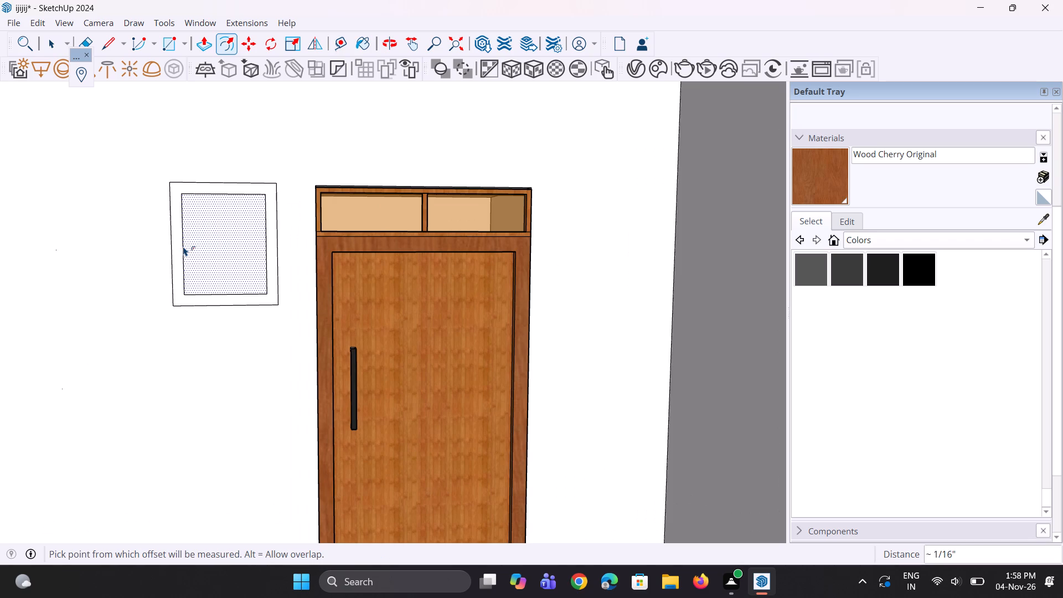
scroll(259, 321, down, 15)
key(space)
scroll(264, 319, down, 6)
key(space)
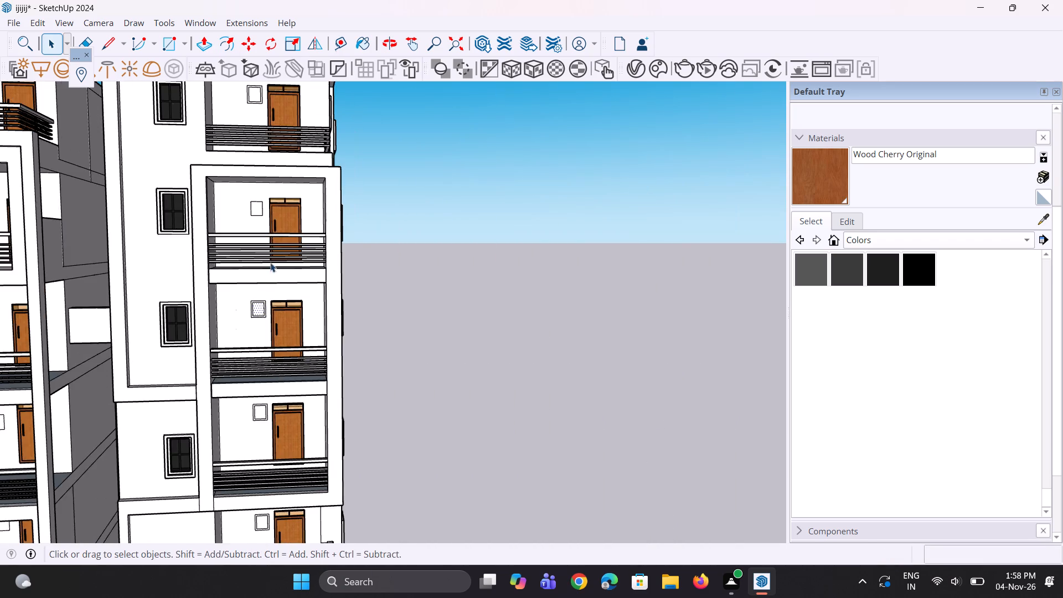
Offset the opening outline on the end tower's second-highest balcony by the previous distance, and clear the selection.
key(space)
scroll(257, 190, up, 15)
click(259, 230)
scroll(247, 232, up, 3)
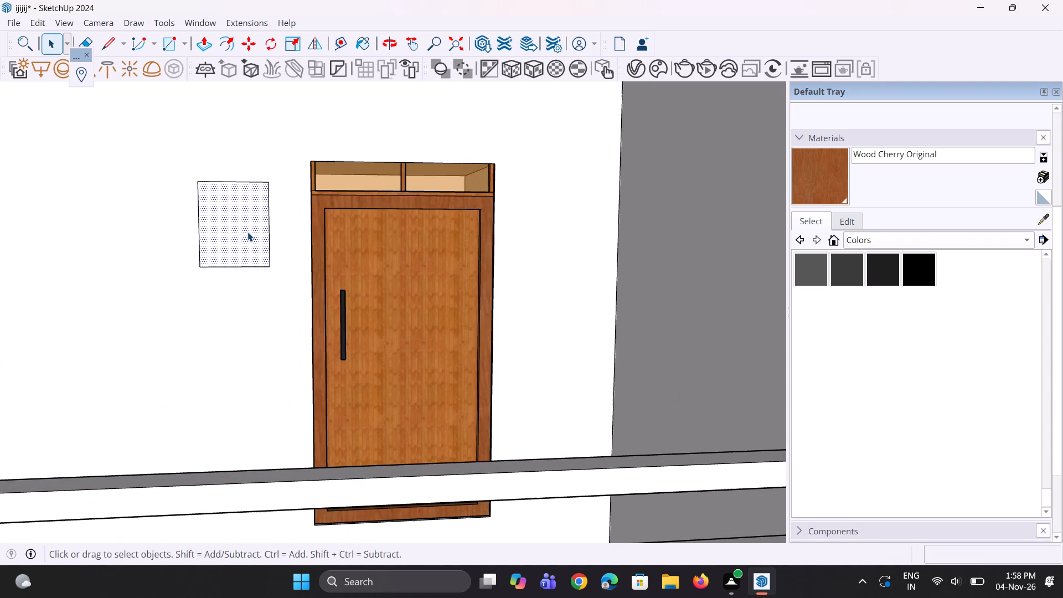
key(f)
double_click(184, 221)
scroll(184, 269, down, 8)
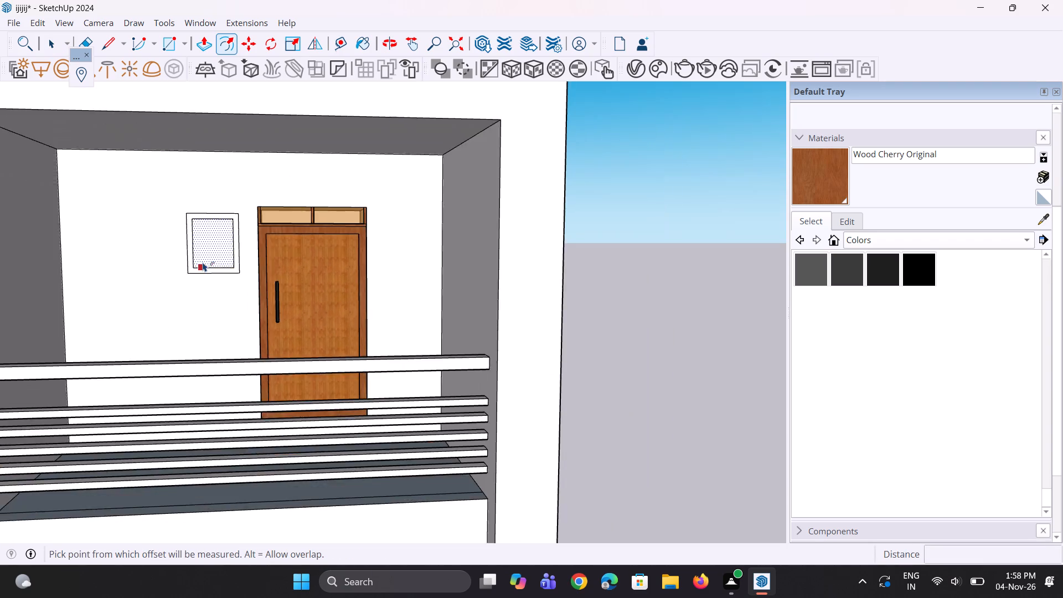
scroll(203, 262, down, 4)
key(space)
key(space)
click(465, 252)
scroll(468, 254, down, 11)
middle_drag(465, 266, 452, 300)
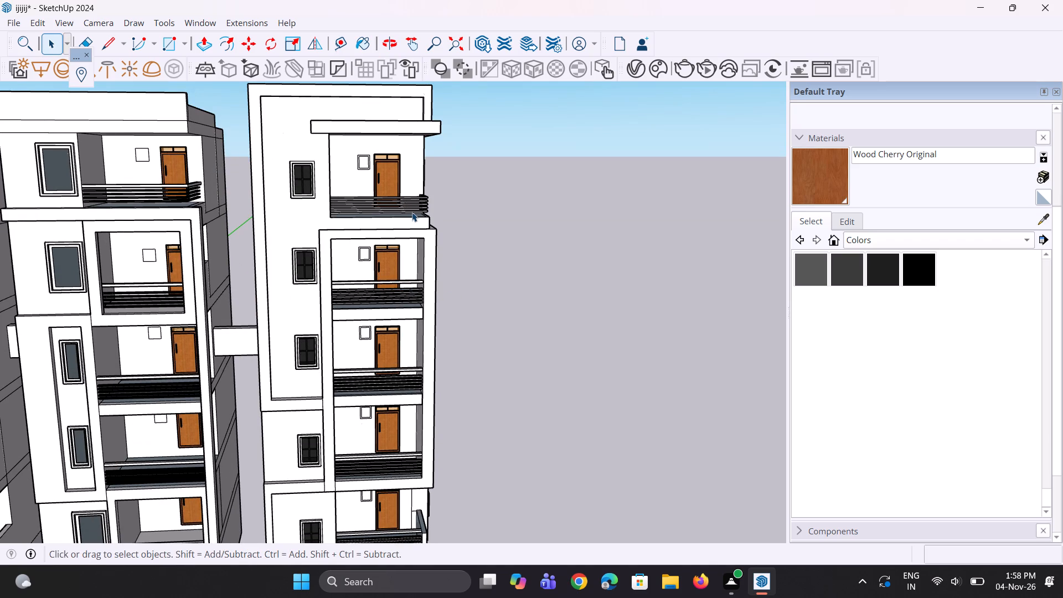
Offset the wall square beside the door on the middle tower's top balcony by the previous distance.
key(f)
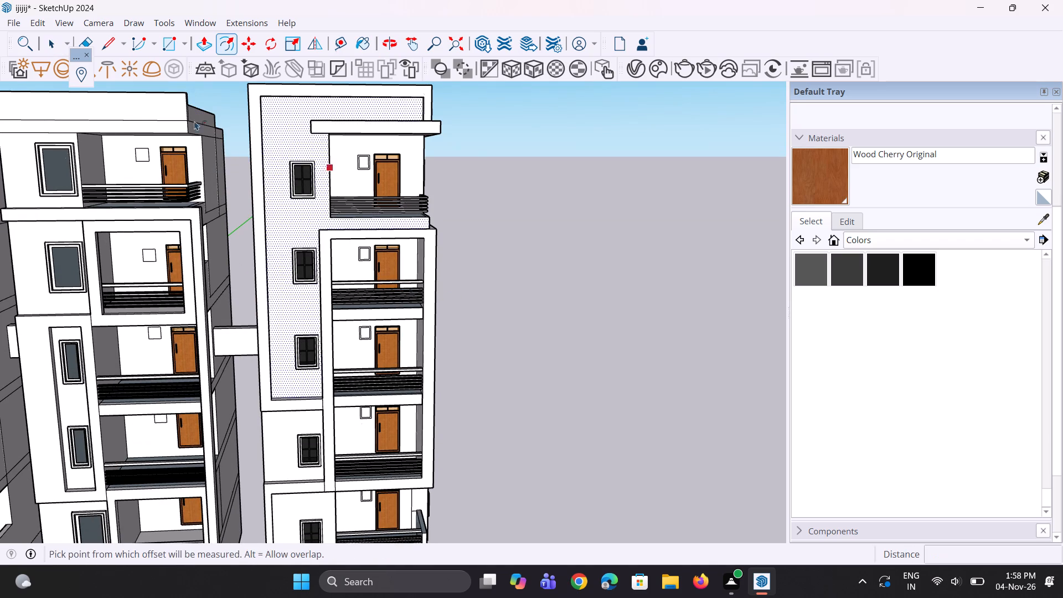
scroll(142, 121, up, 3)
scroll(149, 167, up, 3)
key(space)
click(139, 169)
scroll(138, 169, up, 2)
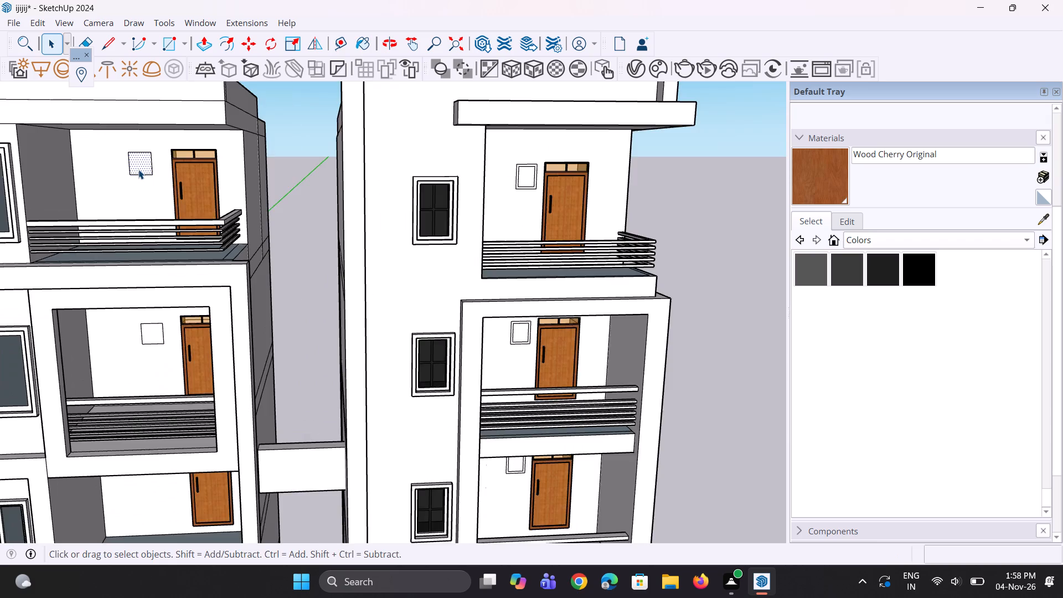
scroll(138, 169, up, 3)
key(f)
double_click(128, 164)
scroll(138, 170, up, 3)
key(space)
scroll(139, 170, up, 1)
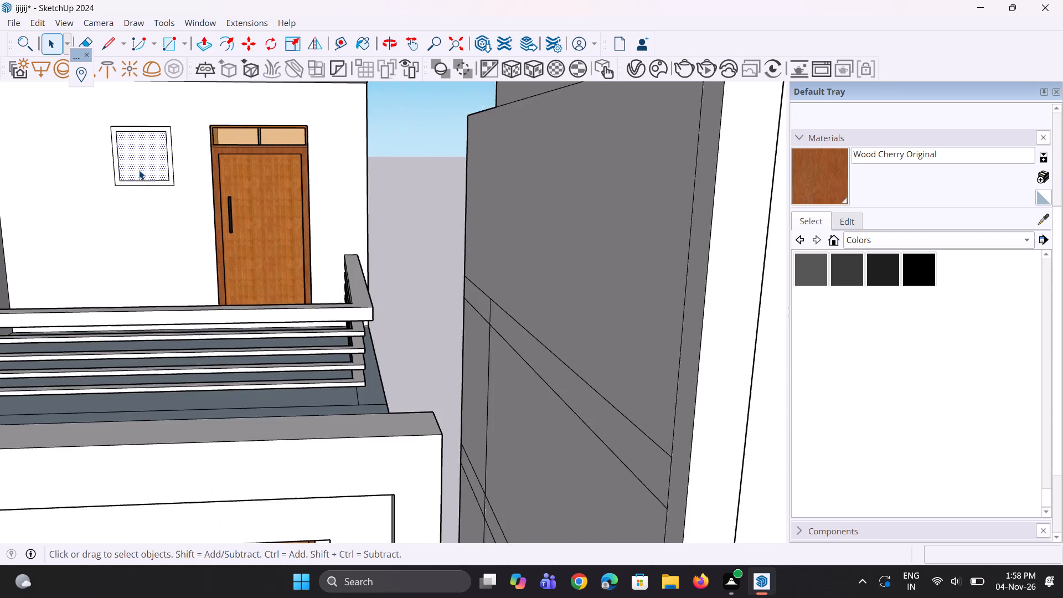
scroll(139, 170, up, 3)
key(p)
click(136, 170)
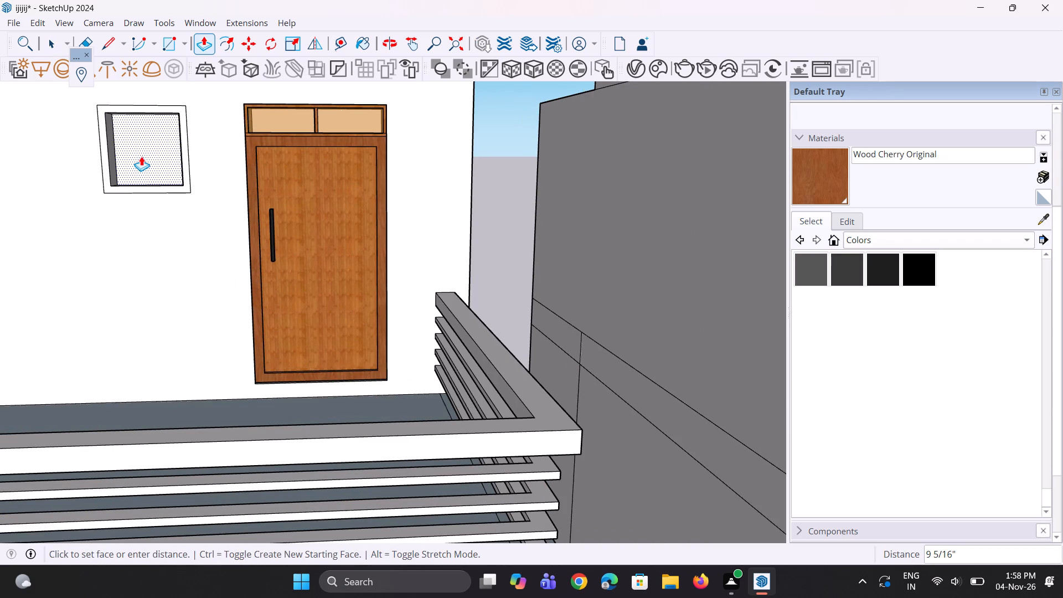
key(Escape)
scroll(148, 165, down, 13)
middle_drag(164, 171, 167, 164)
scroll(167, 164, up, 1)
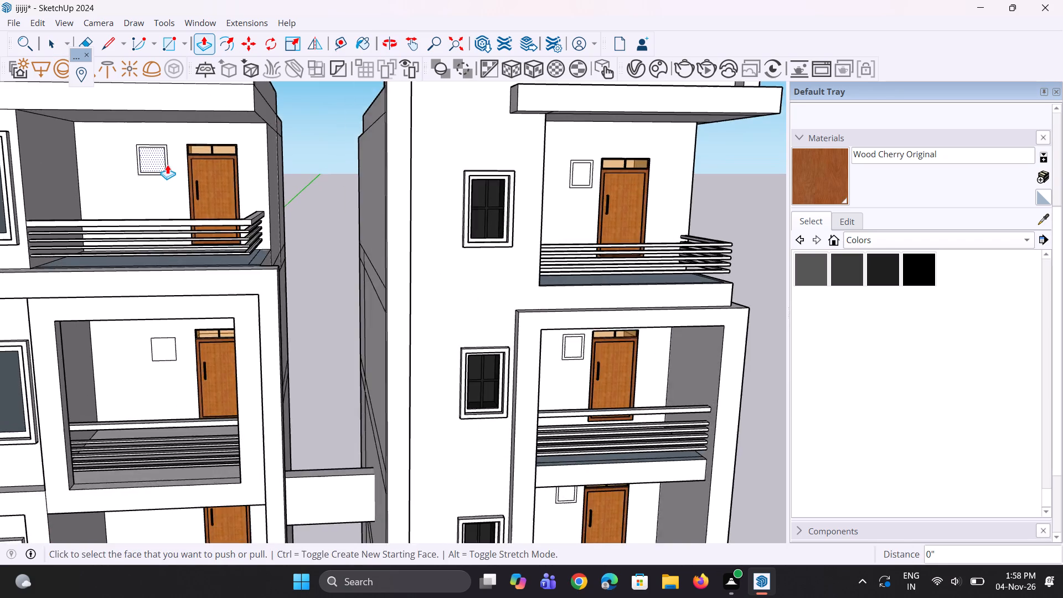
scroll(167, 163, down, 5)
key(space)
Offset the wall square beside the door on the middle tower's second-highest balcony by the previous distance.
scroll(171, 161, down, 5)
key(space)
key(space)
key(space)
scroll(316, 214, up, 3)
scroll(158, 253, up, 4)
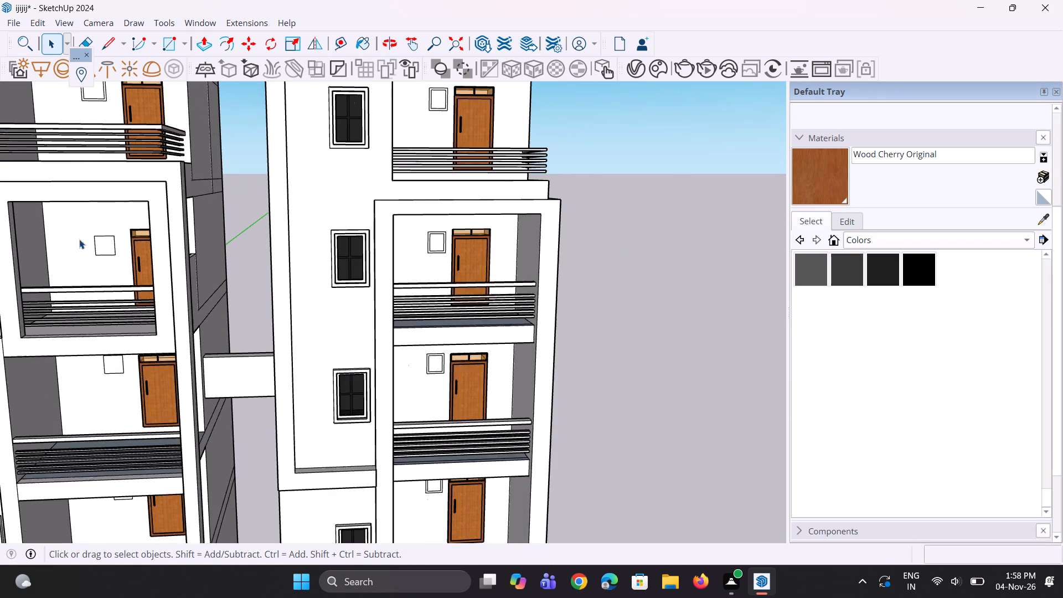
scroll(98, 236, up, 4)
click(103, 243)
scroll(102, 248, up, 4)
key(f)
double_click(87, 240)
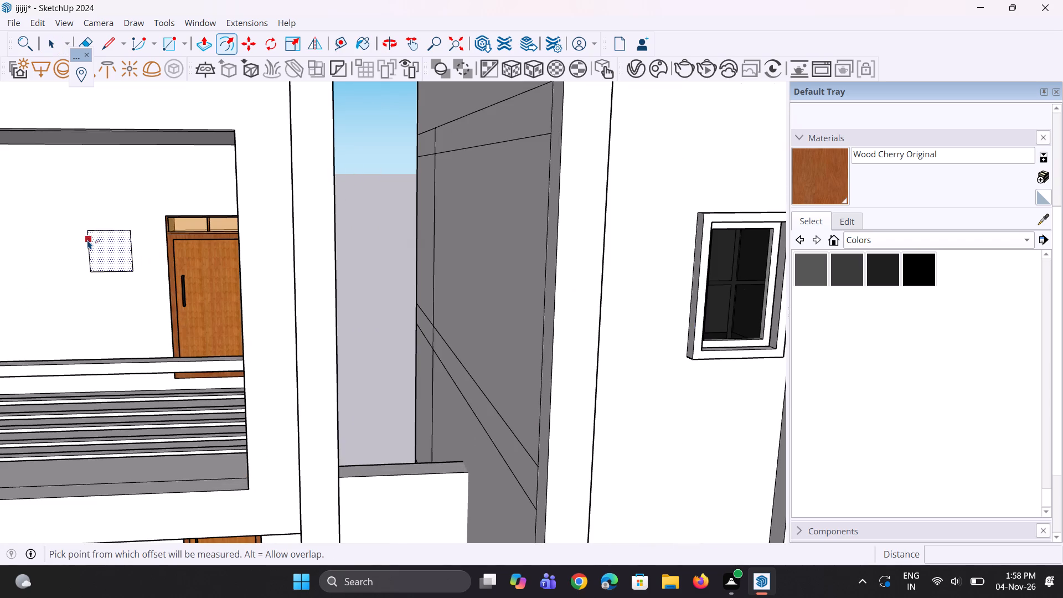
scroll(148, 210, down, 16)
scroll(162, 290, up, 9)
key(space)
key(space)
Offset the wall square beside the door on the middle tower's third balcony from the top by the previous distance.
click(146, 261)
scroll(134, 262, up, 8)
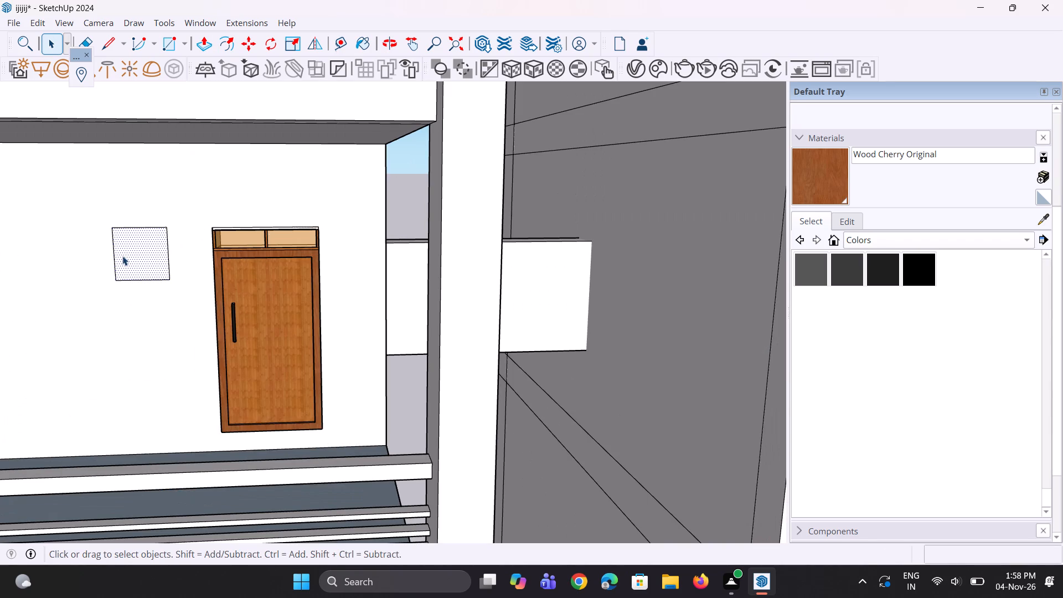
key(f)
double_click(113, 254)
key(space)
key(space)
scroll(160, 257, down, 4)
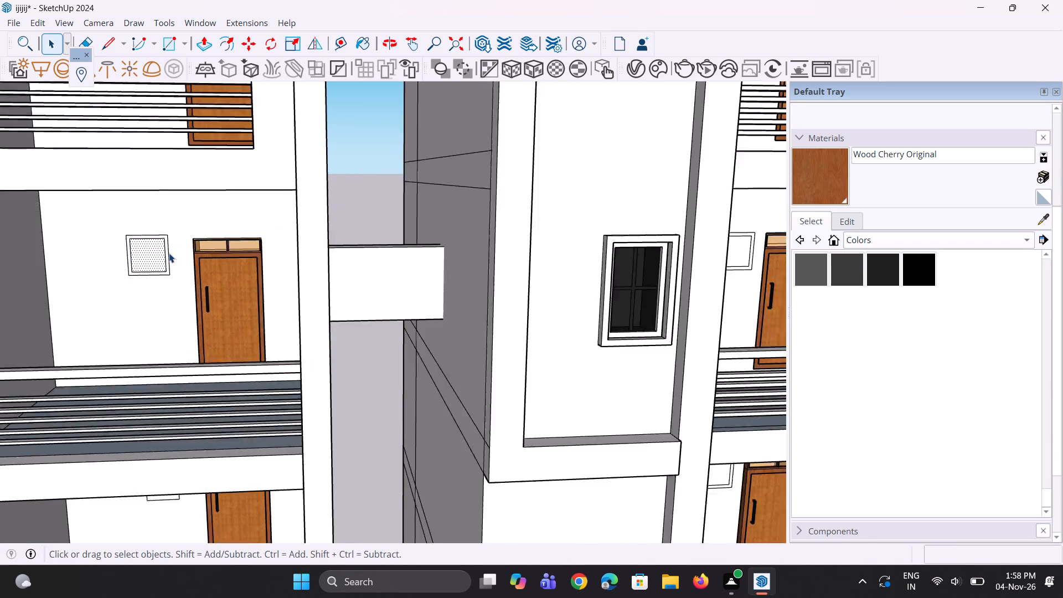
scroll(169, 253, down, 7)
key(space)
key(space)
Offset the wall square beside the door on the middle tower's fourth balcony from the top by the previous distance.
scroll(164, 391, up, 2)
scroll(176, 363, down, 6)
scroll(166, 392, up, 6)
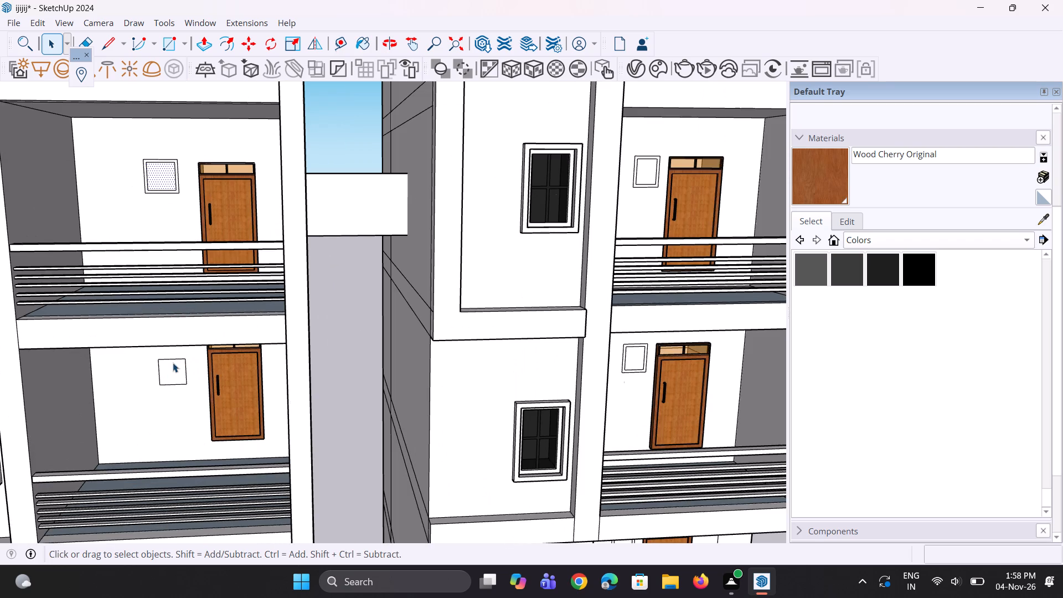
click(173, 363)
scroll(169, 370, up, 7)
key(f)
double_click(152, 374)
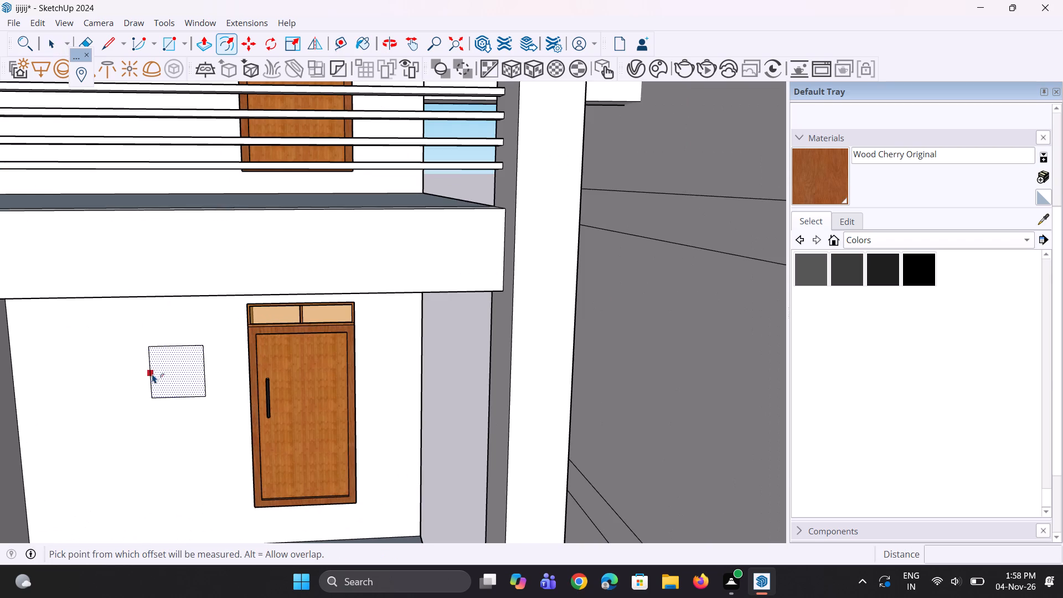
scroll(164, 352, down, 5)
scroll(226, 302, down, 5)
key(space)
key(space)
scroll(228, 299, down, 5)
key(space)
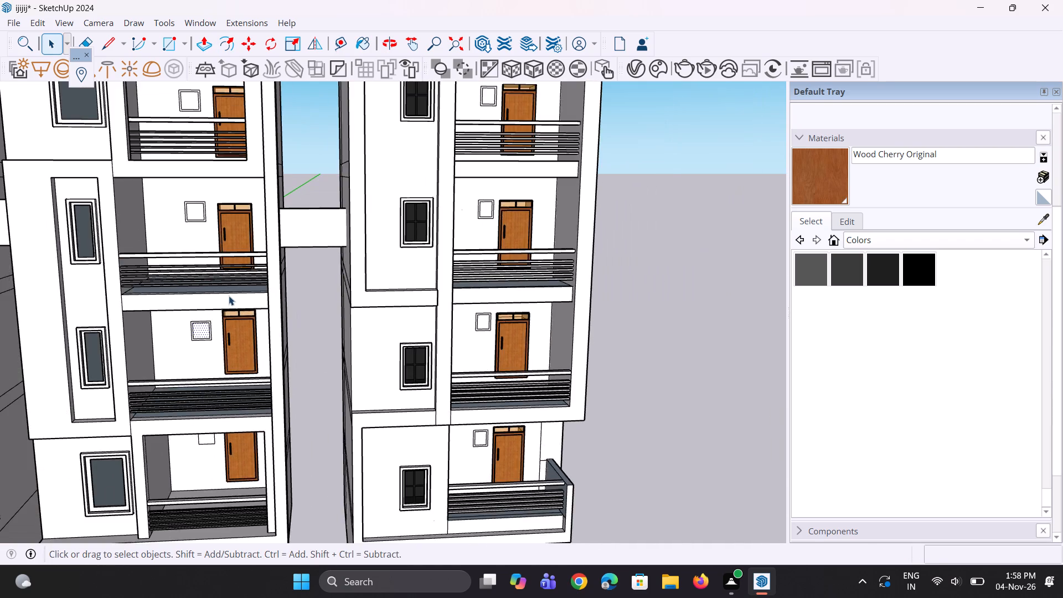
Offset the wall square beside the door on the middle tower's bottom balcony by the previous distance.
scroll(229, 296, down, 4)
scroll(240, 370, up, 8)
click(204, 414)
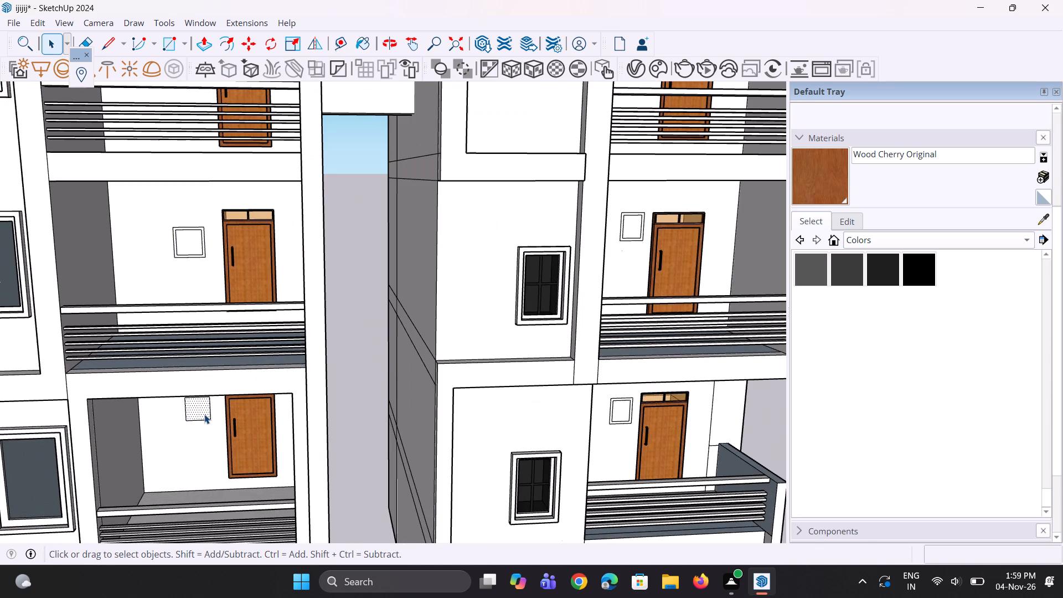
scroll(204, 414, up, 7)
key(f)
double_click(171, 394)
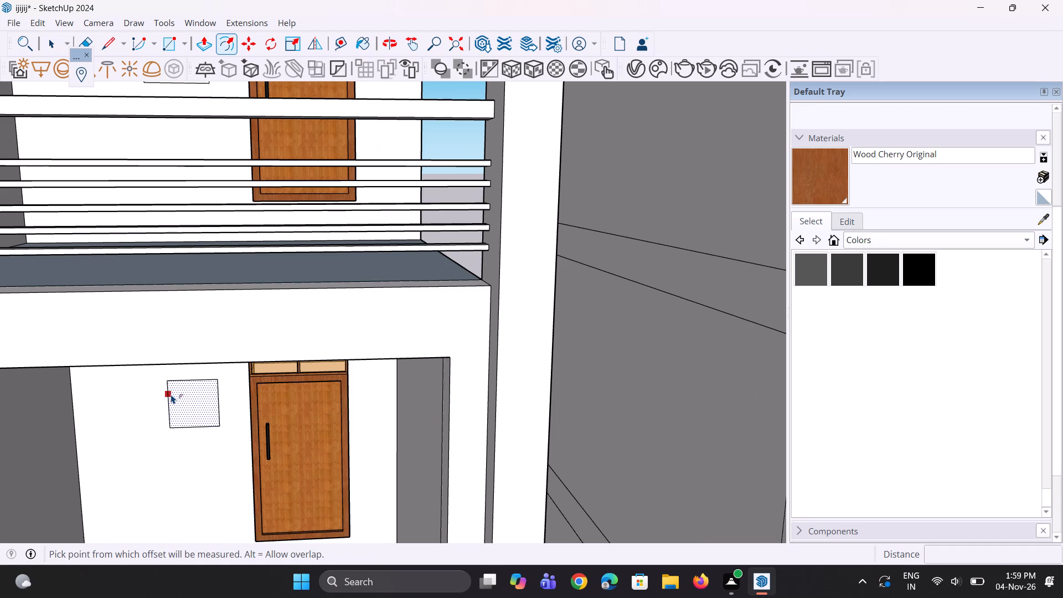
scroll(203, 405, down, 11)
scroll(247, 388, down, 11)
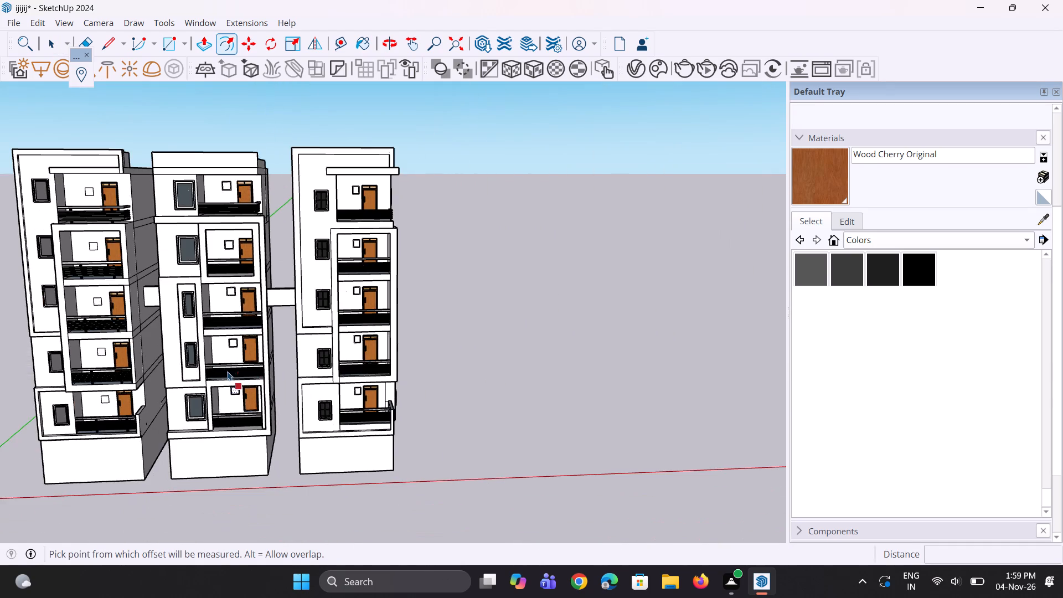
middle_drag(228, 371, 249, 369)
scroll(145, 401, up, 2)
scroll(246, 364, down, 5)
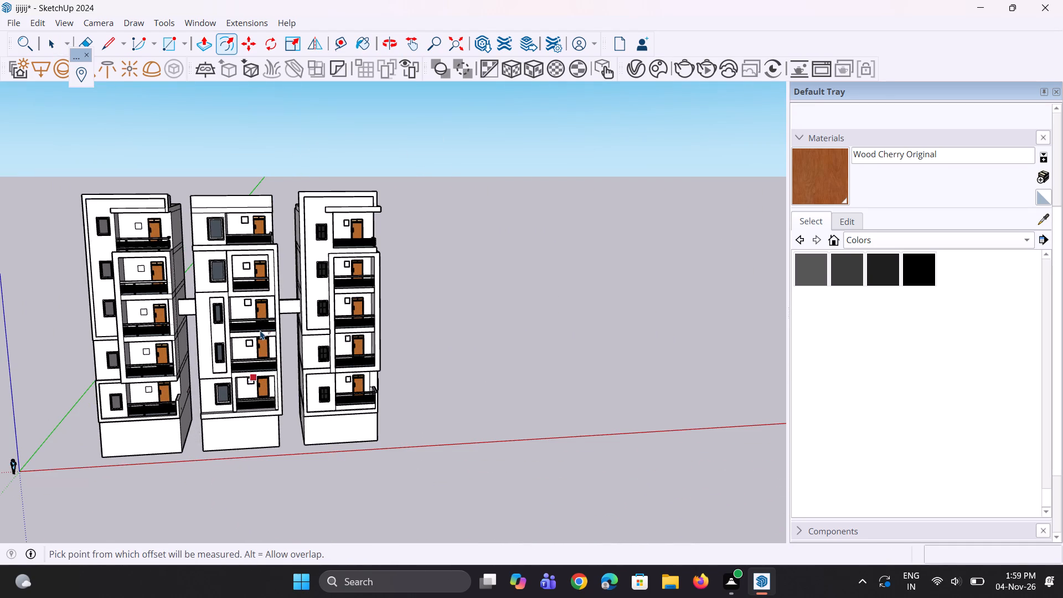
key(space)
key(space)
key(space)
Offset the wall square beside the door on the left tower's bottom balcony by the previous distance.
scroll(148, 375, up, 15)
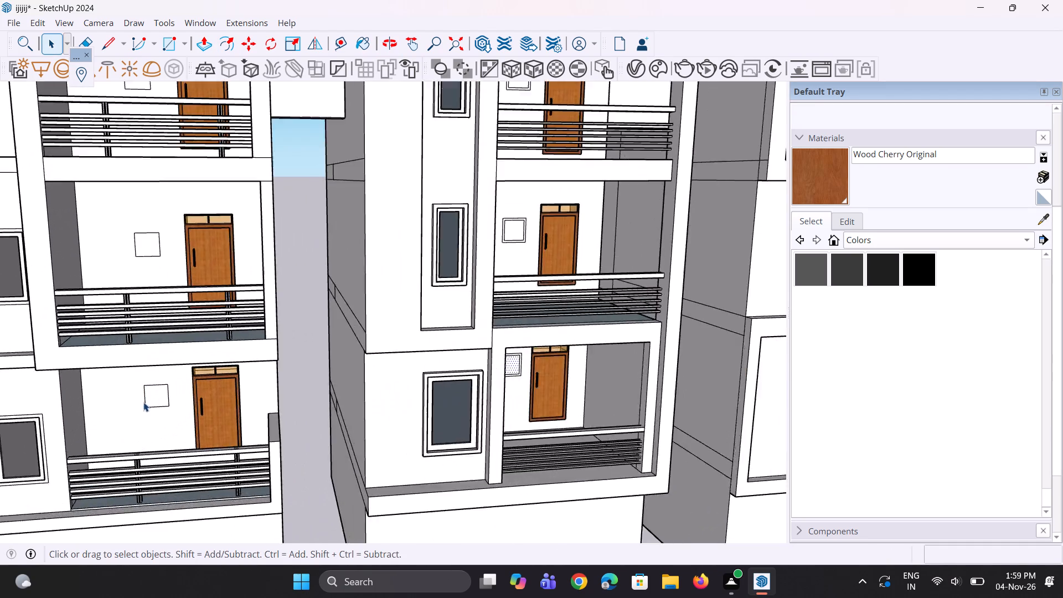
scroll(143, 402, up, 3)
click(167, 399)
scroll(160, 396, up, 4)
key(f)
double_click(142, 388)
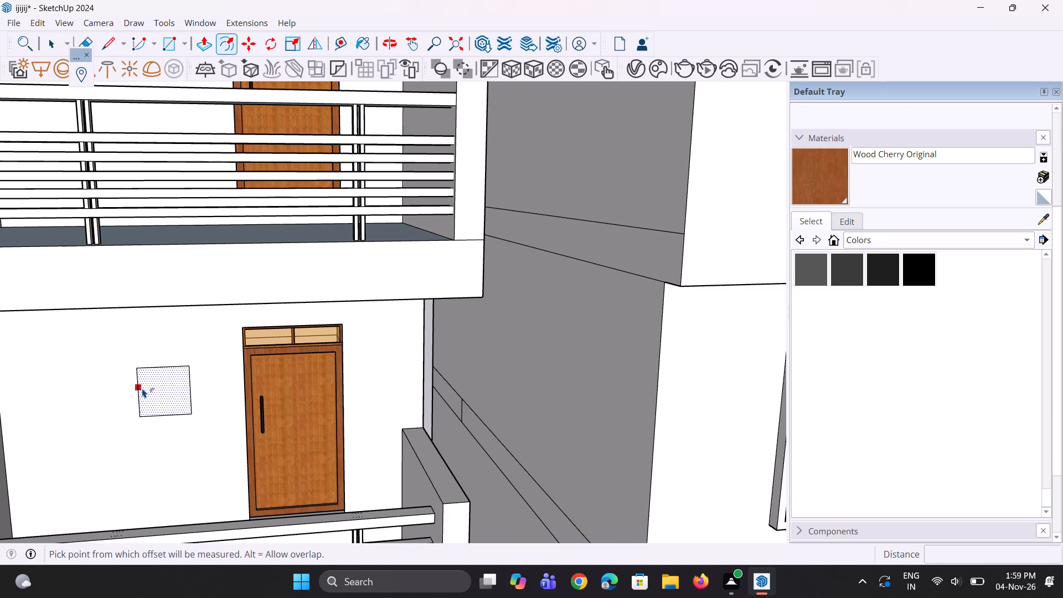
scroll(172, 413, down, 10)
key(space)
key(space)
Offset the wall square beside the door on the left tower's fourth balcony from the top by the previous distance.
scroll(168, 288, up, 3)
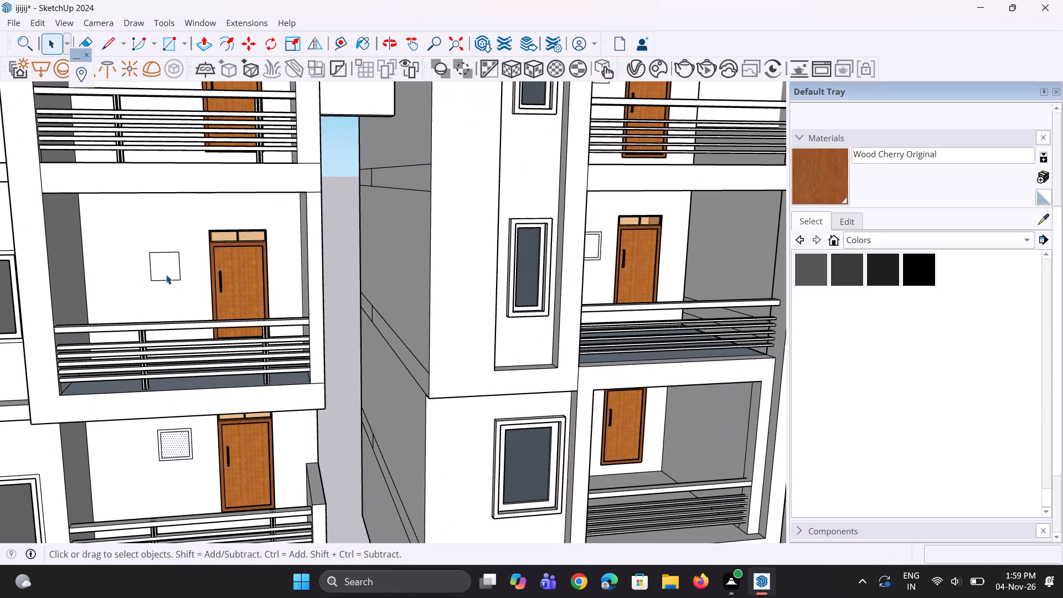
click(166, 272)
scroll(156, 271, up, 3)
key(f)
double_click(146, 267)
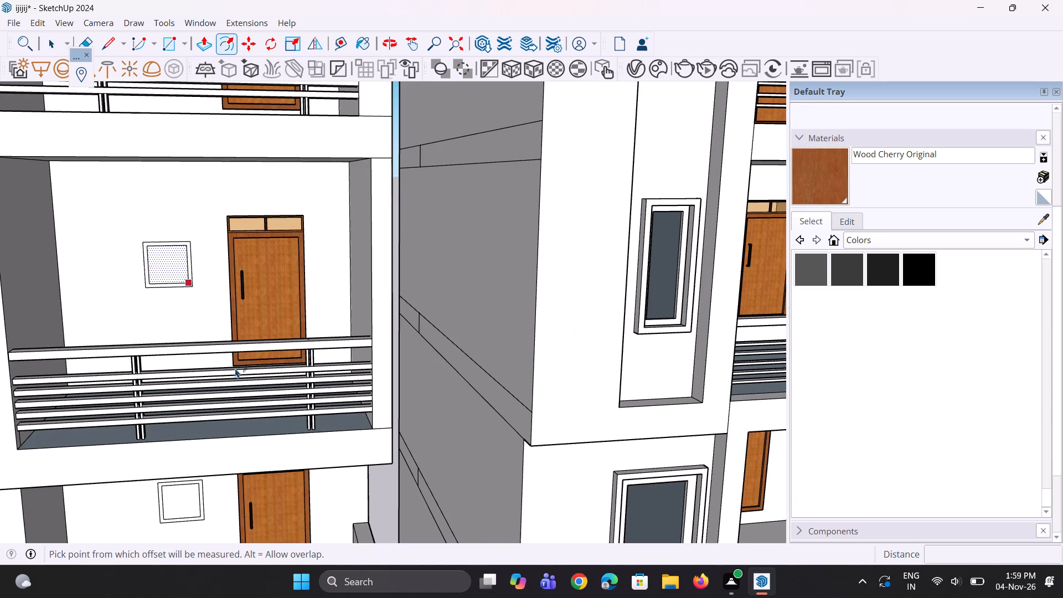
scroll(235, 368, down, 10)
key(space)
key(space)
Offset the wall square beside the door on the left tower's third balcony from the top by the previous distance.
scroll(216, 231, up, 7)
click(188, 196)
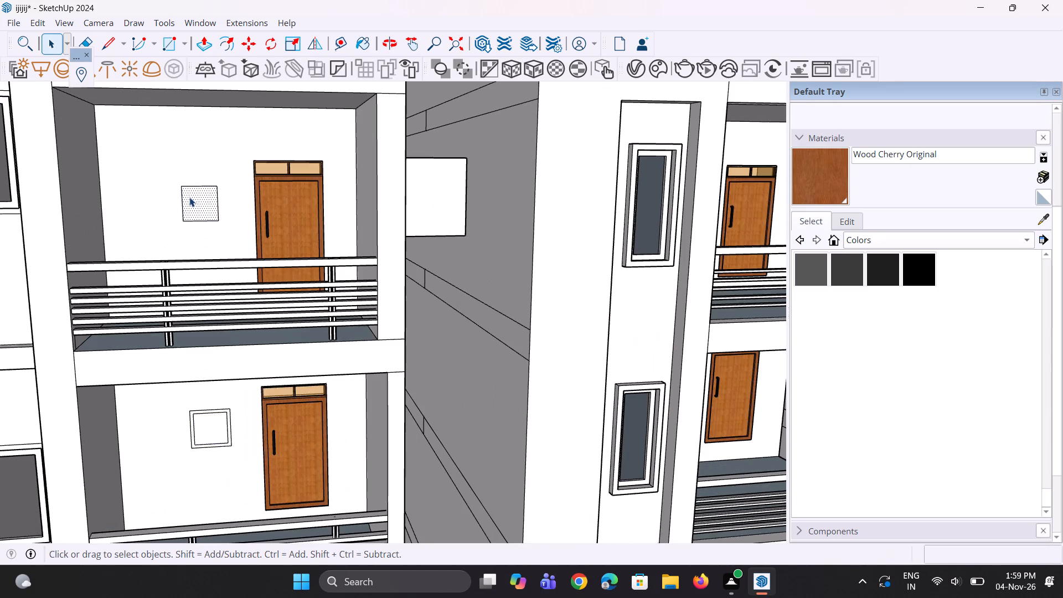
scroll(187, 199, up, 8)
key(f)
double_click(179, 199)
scroll(194, 302, down, 5)
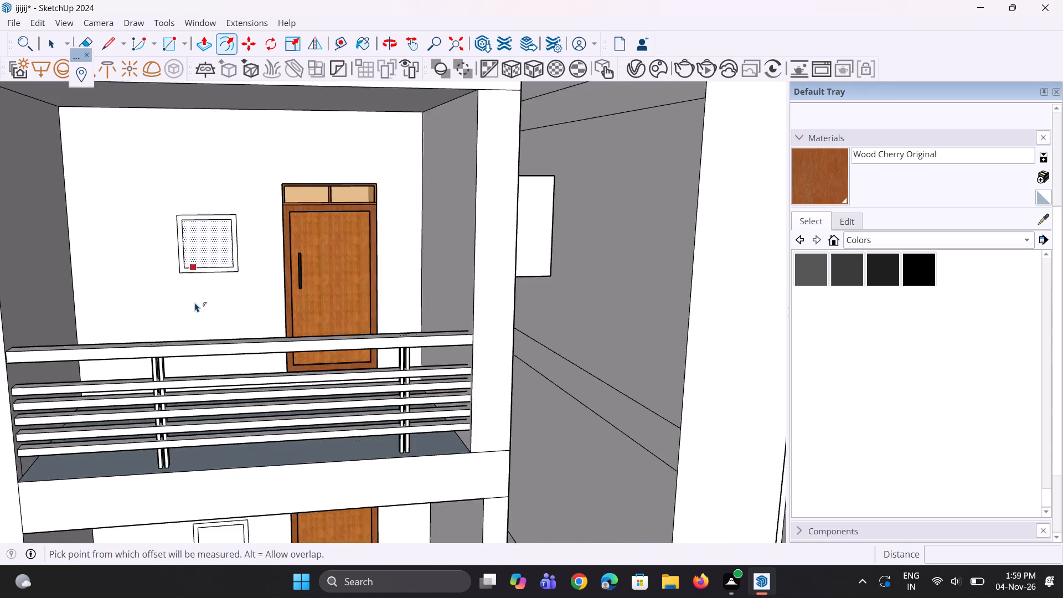
scroll(195, 302, down, 9)
key(space)
key(space)
key(space)
key(space)
Offset the wall square beside the door on the left tower's second-highest balcony by the previous distance.
scroll(195, 131, up, 3)
click(194, 118)
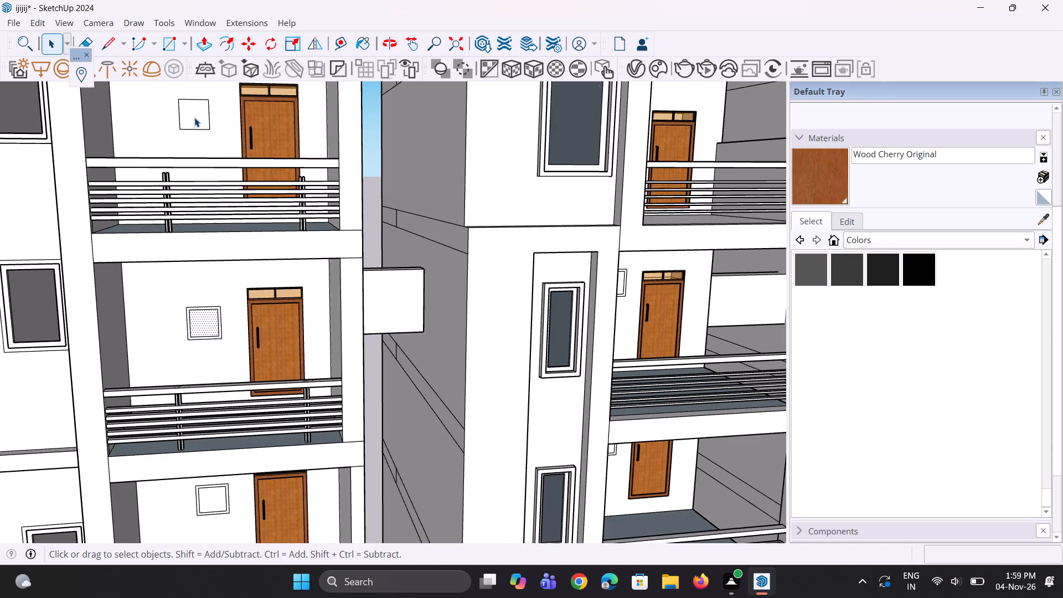
scroll(194, 117, up, 3)
key(f)
double_click(181, 115)
scroll(209, 281, down, 9)
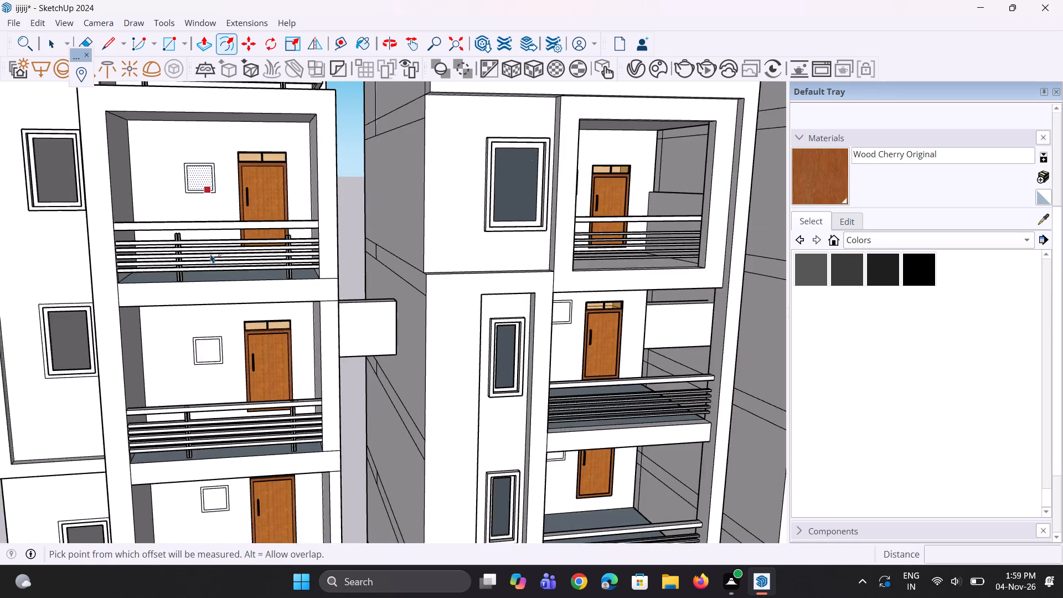
scroll(210, 254, down, 3)
key(space)
key(space)
Offset the wall square beside the door on the left tower's top balcony by the previous distance.
scroll(210, 234, down, 4)
scroll(194, 120, up, 9)
click(207, 154)
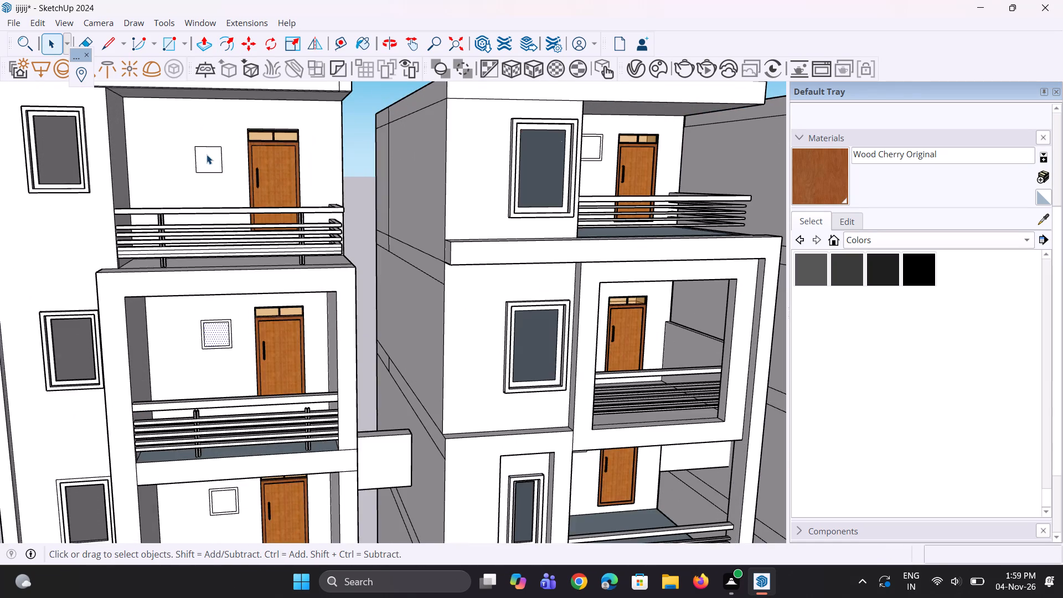
scroll(207, 154, up, 4)
key(f)
double_click(192, 153)
scroll(189, 200, down, 7)
key(space)
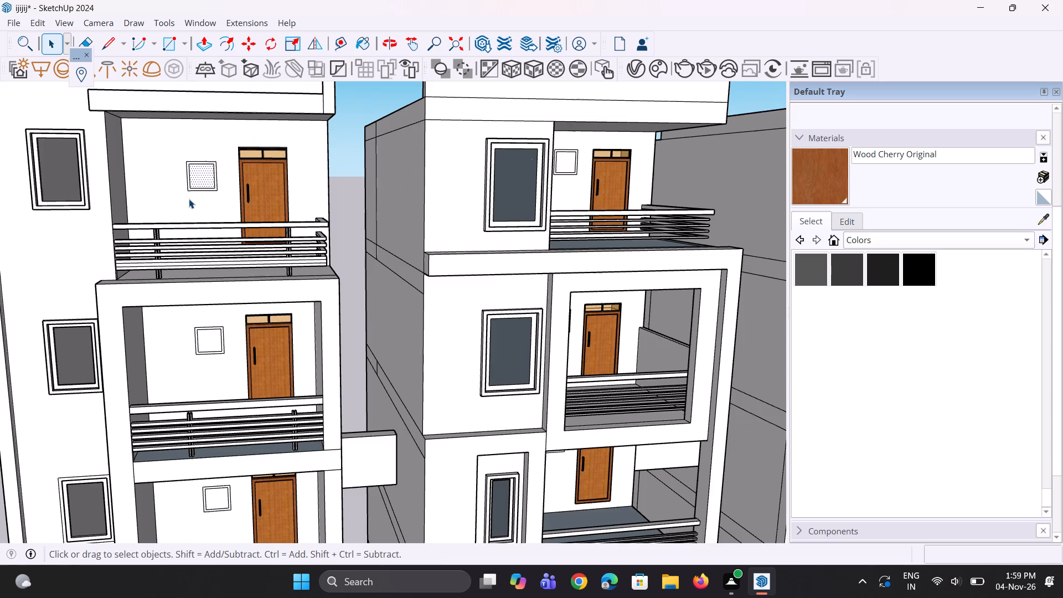
scroll(189, 199, down, 4)
key(space)
key(space)
click(297, 117)
Copy the square face beside the door on the left tower's top balcony into the empty space outside that tower's outer edge.
scroll(230, 189, up, 4)
scroll(218, 179, down, 8)
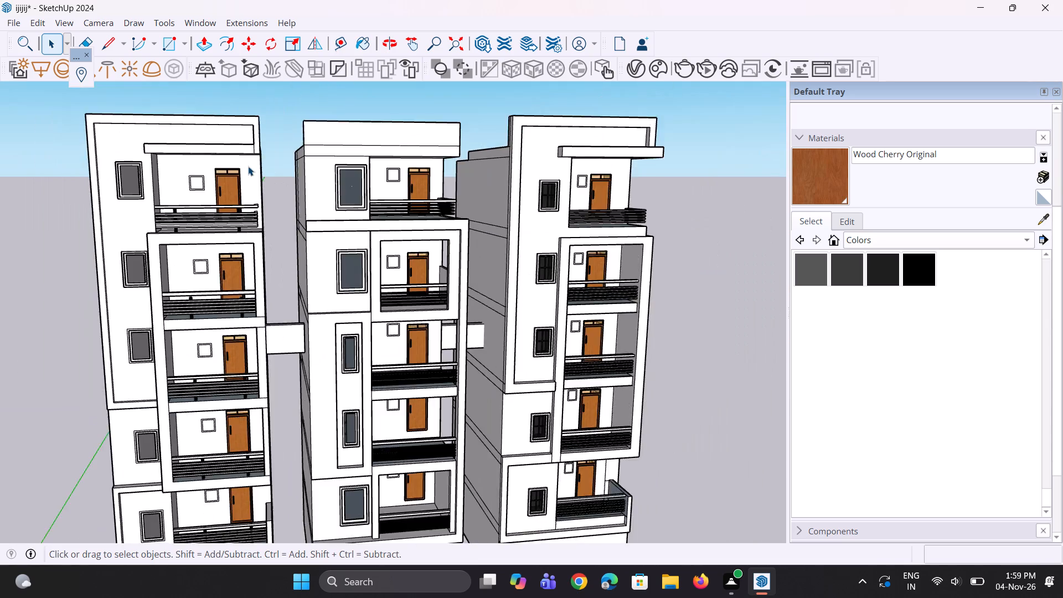
scroll(248, 166, down, 3)
scroll(213, 178, up, 4)
click(214, 178)
scroll(242, 178, down, 6)
key(m)
scroll(246, 176, up, 3)
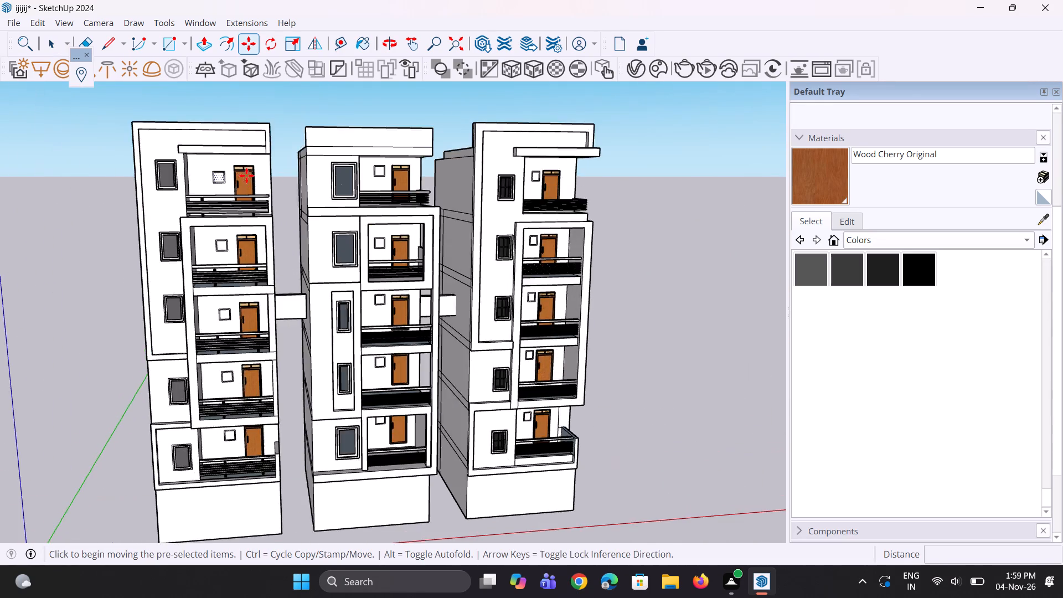
scroll(246, 176, up, 5)
click(211, 183)
scroll(246, 178, down, 2)
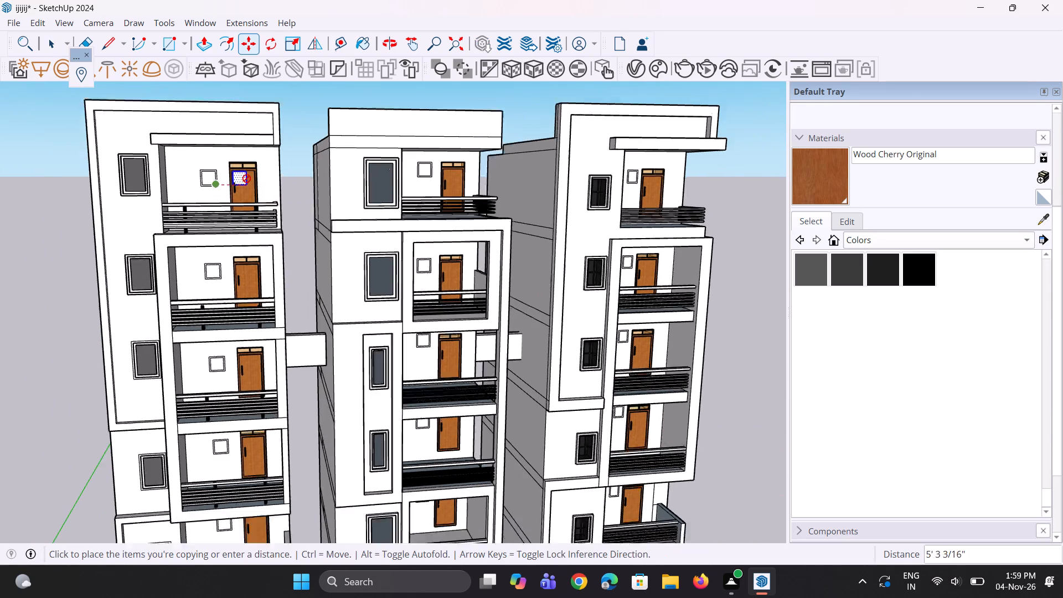
scroll(246, 178, down, 3)
click(83, 186)
key(space)
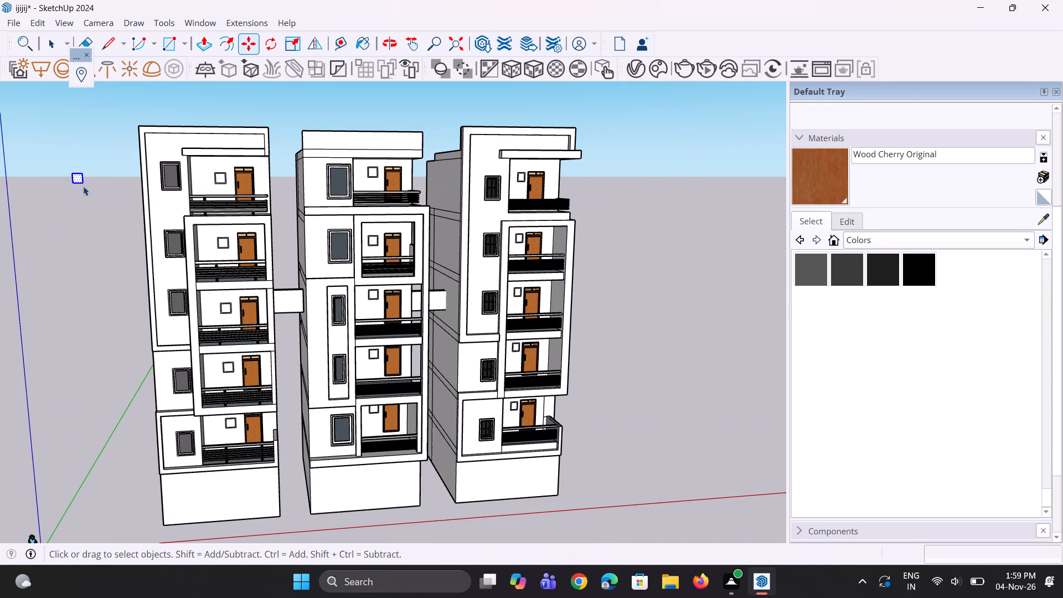
key(space)
click(89, 230)
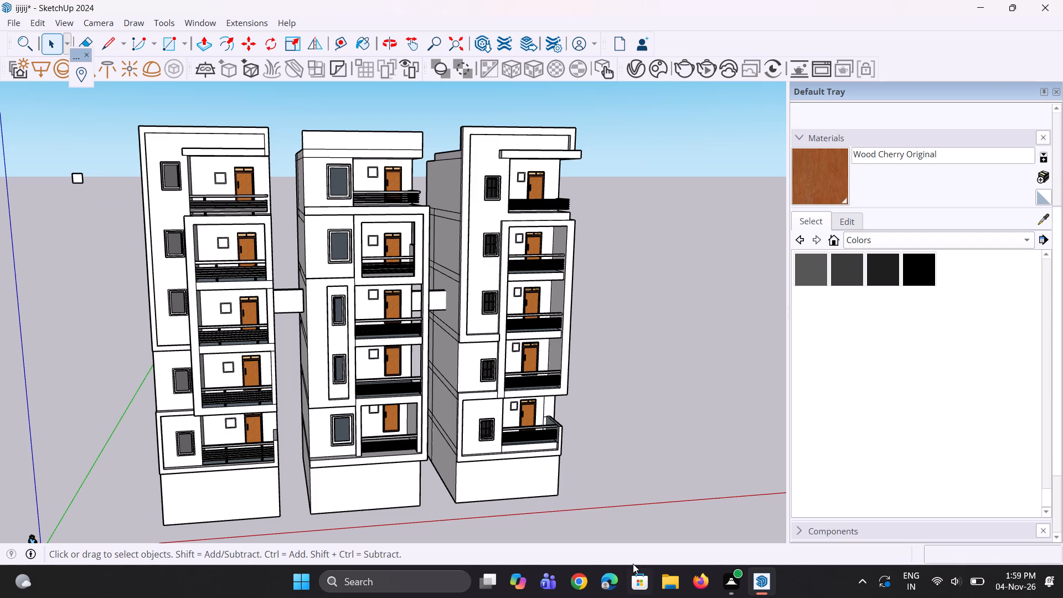